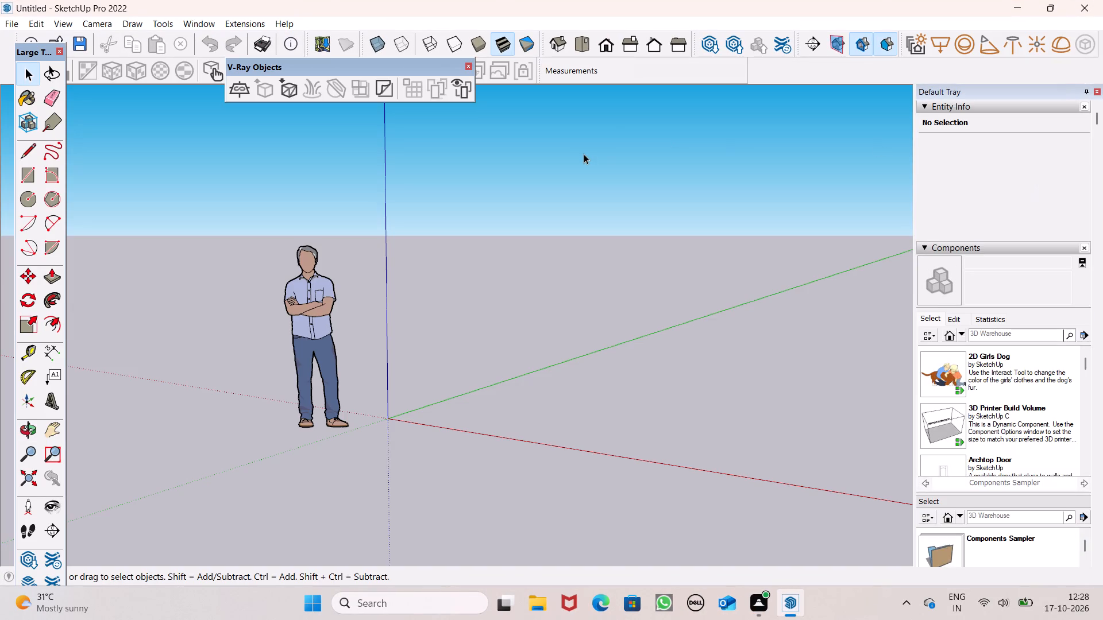
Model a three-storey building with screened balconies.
Switch the camera to the standard top view for drawing in plan.
left_click(582, 46)
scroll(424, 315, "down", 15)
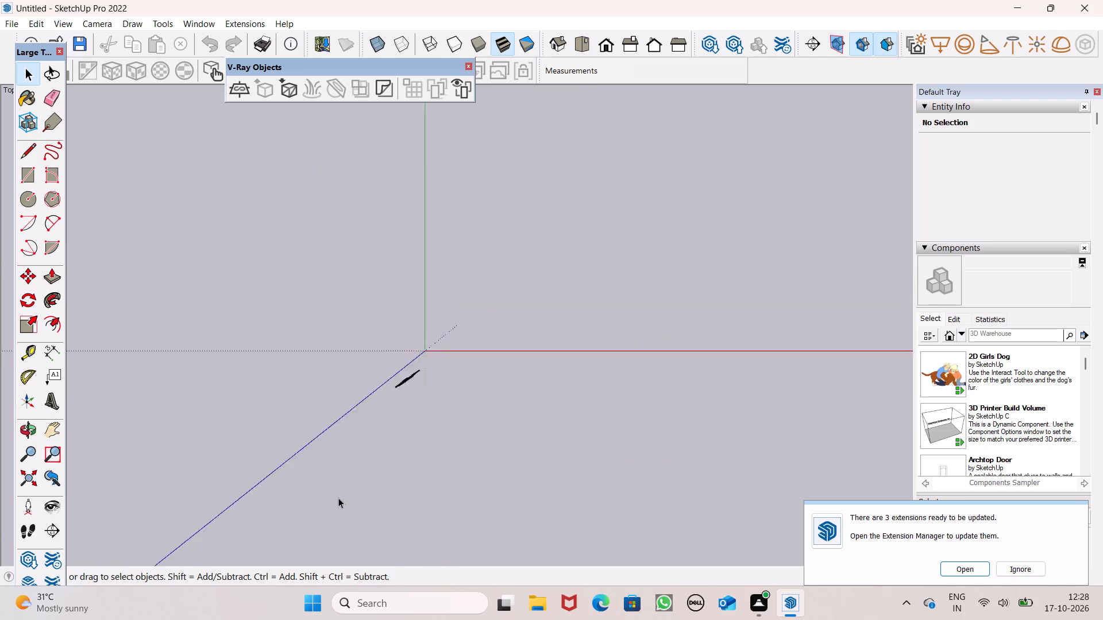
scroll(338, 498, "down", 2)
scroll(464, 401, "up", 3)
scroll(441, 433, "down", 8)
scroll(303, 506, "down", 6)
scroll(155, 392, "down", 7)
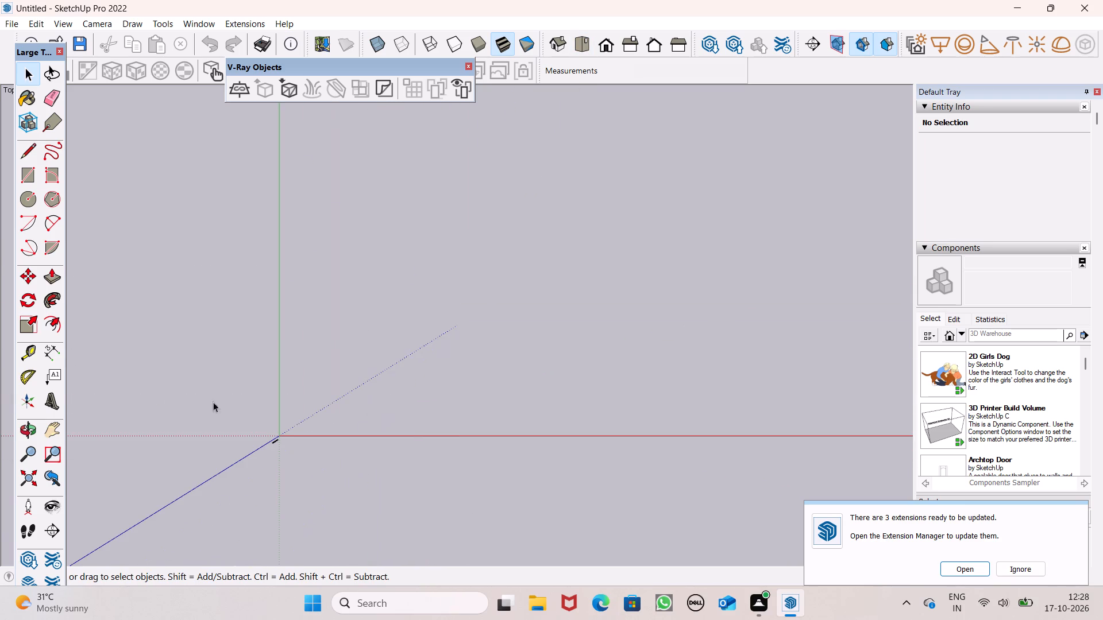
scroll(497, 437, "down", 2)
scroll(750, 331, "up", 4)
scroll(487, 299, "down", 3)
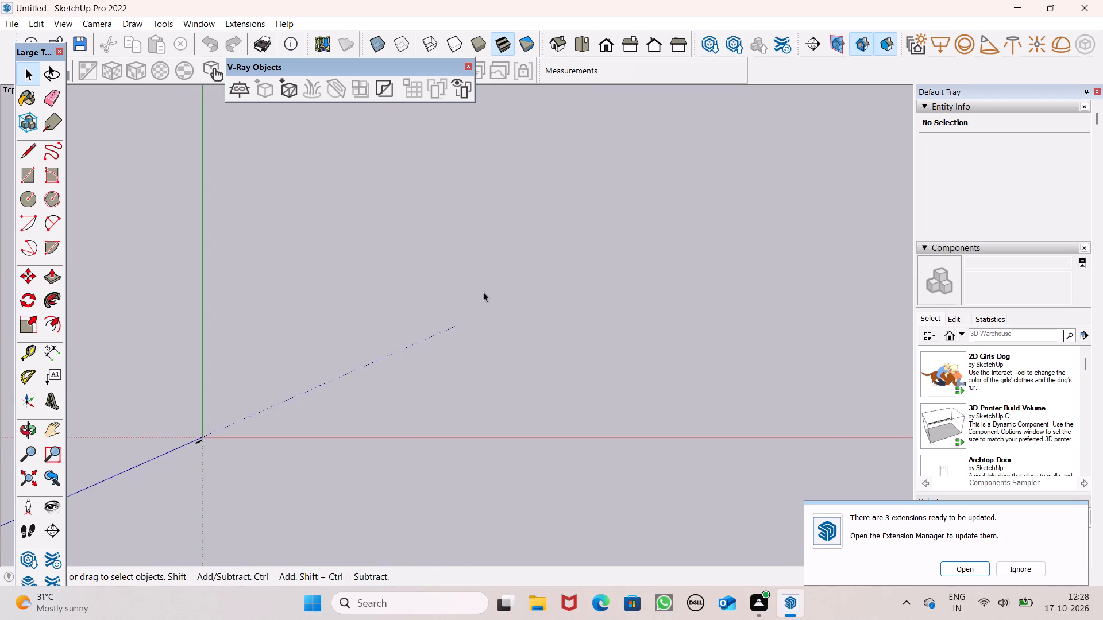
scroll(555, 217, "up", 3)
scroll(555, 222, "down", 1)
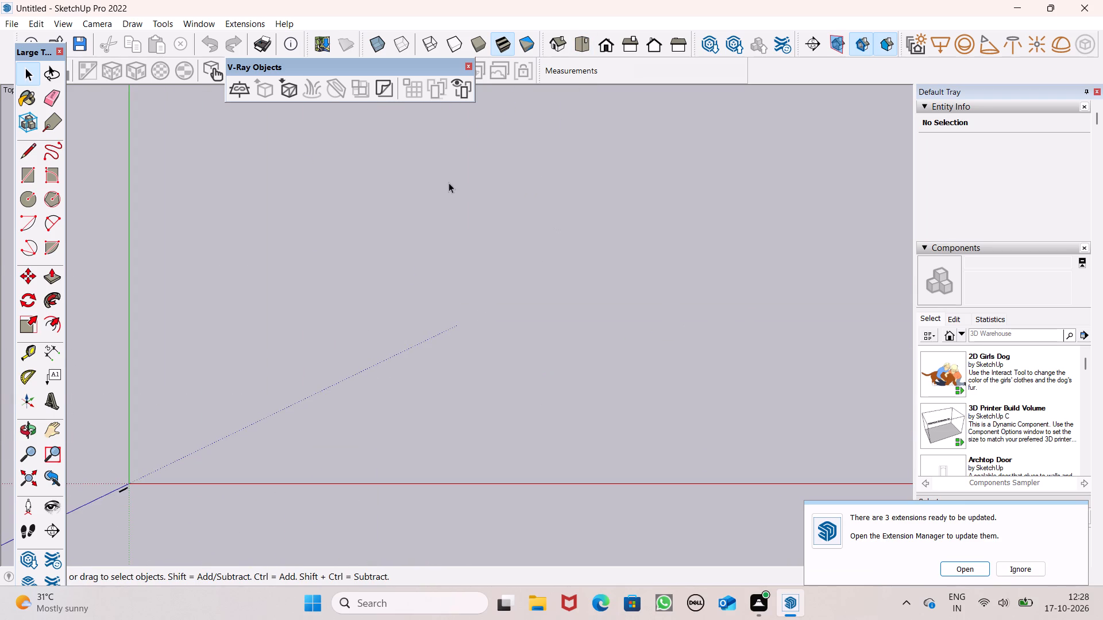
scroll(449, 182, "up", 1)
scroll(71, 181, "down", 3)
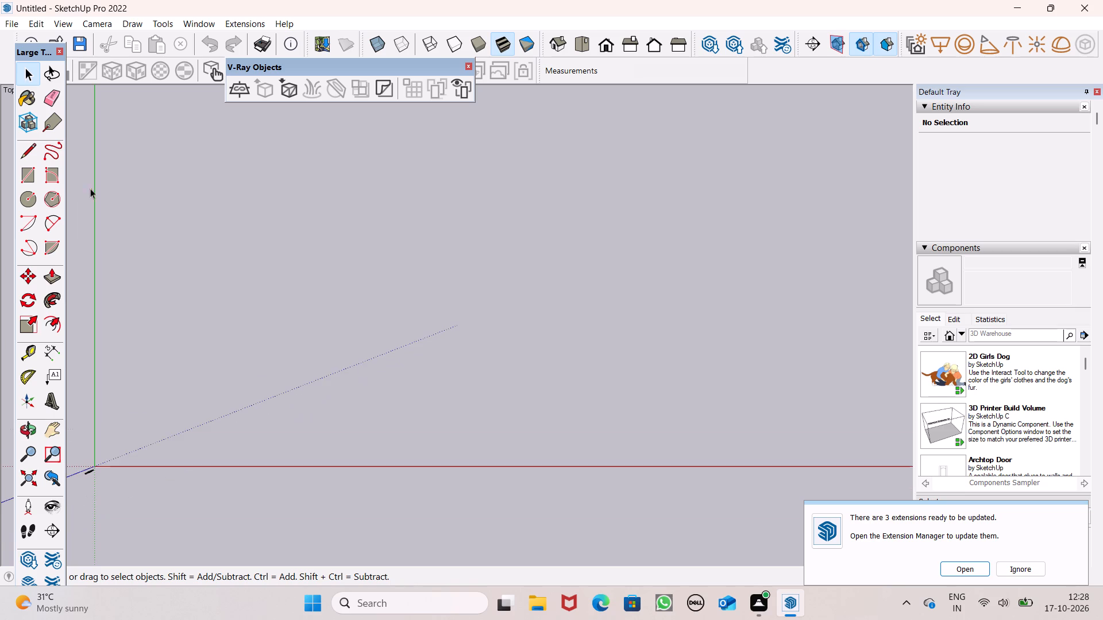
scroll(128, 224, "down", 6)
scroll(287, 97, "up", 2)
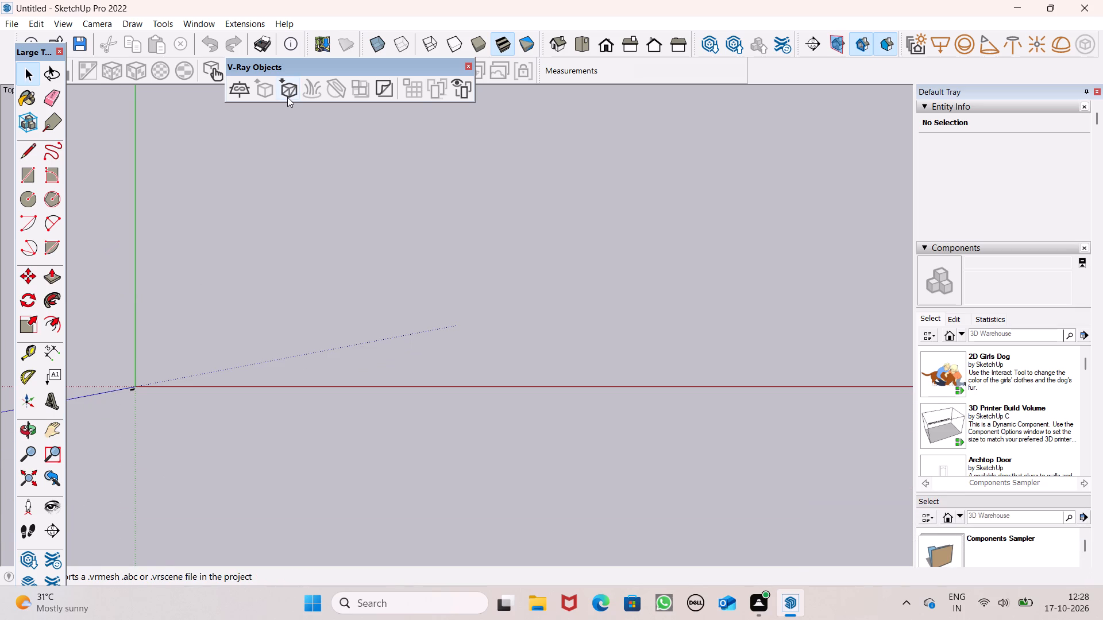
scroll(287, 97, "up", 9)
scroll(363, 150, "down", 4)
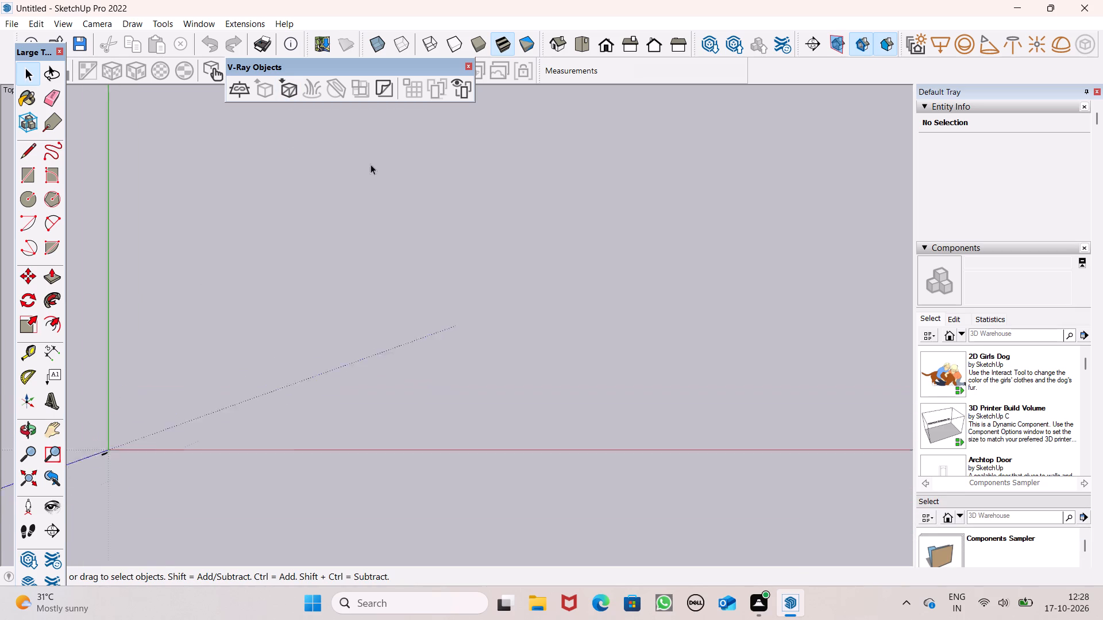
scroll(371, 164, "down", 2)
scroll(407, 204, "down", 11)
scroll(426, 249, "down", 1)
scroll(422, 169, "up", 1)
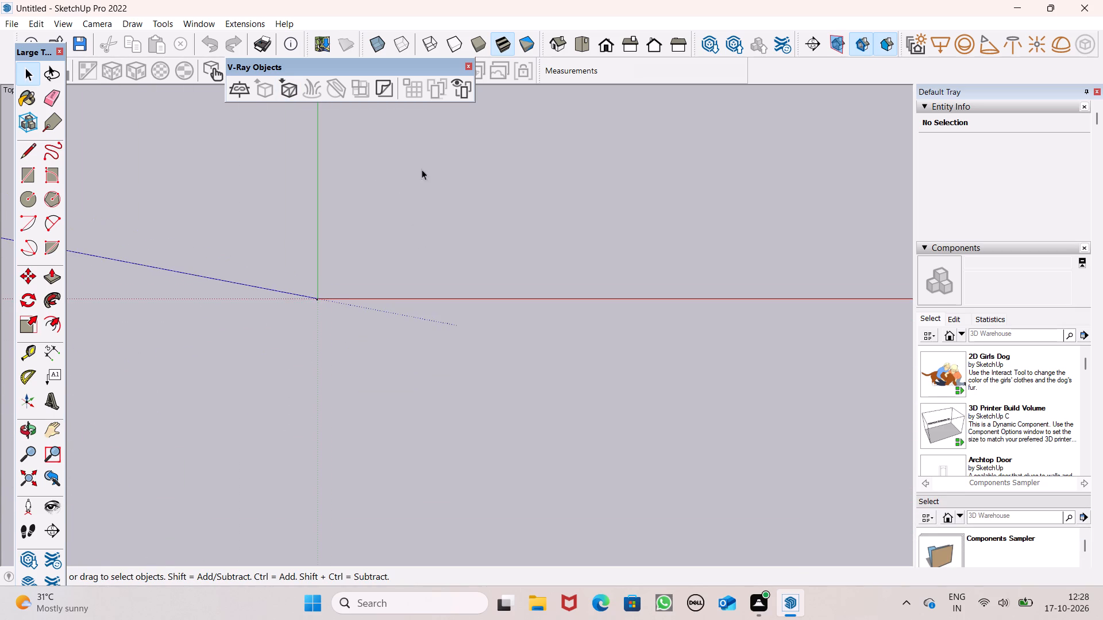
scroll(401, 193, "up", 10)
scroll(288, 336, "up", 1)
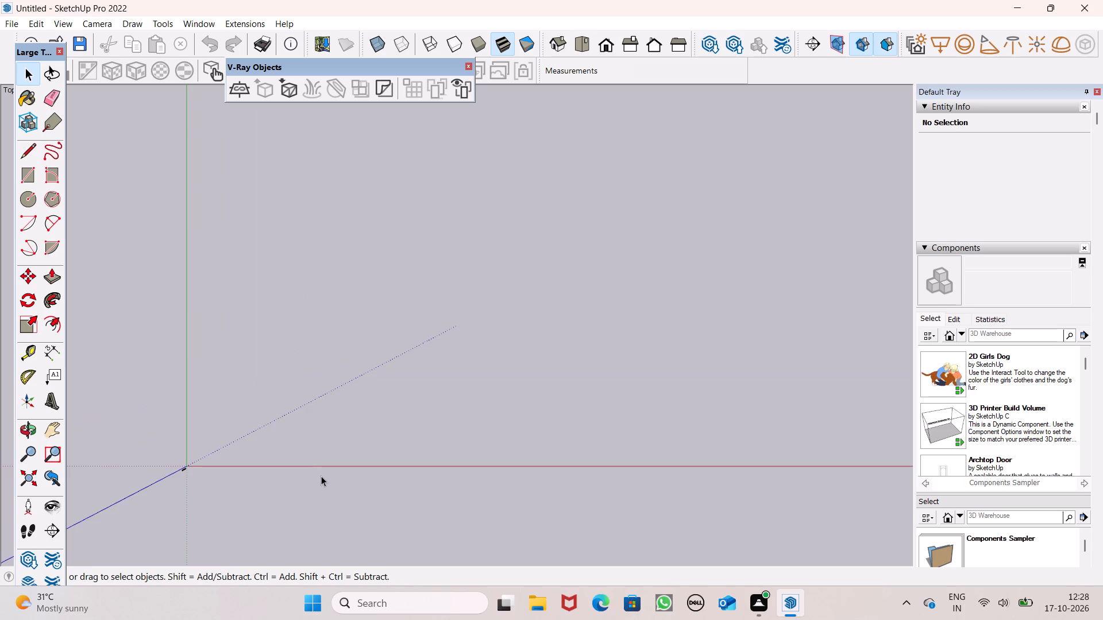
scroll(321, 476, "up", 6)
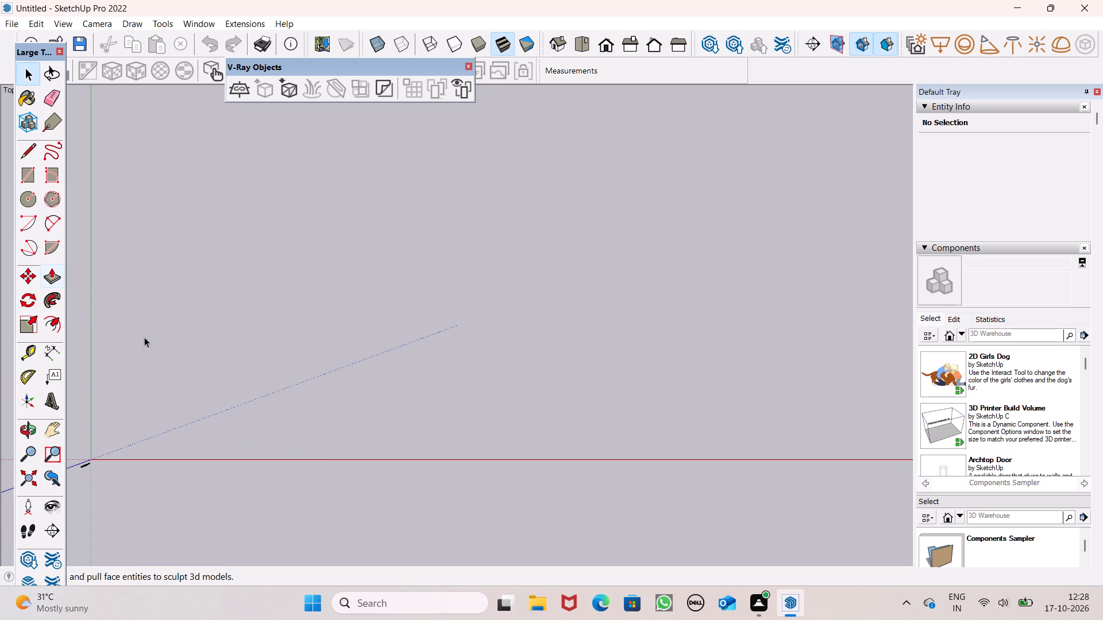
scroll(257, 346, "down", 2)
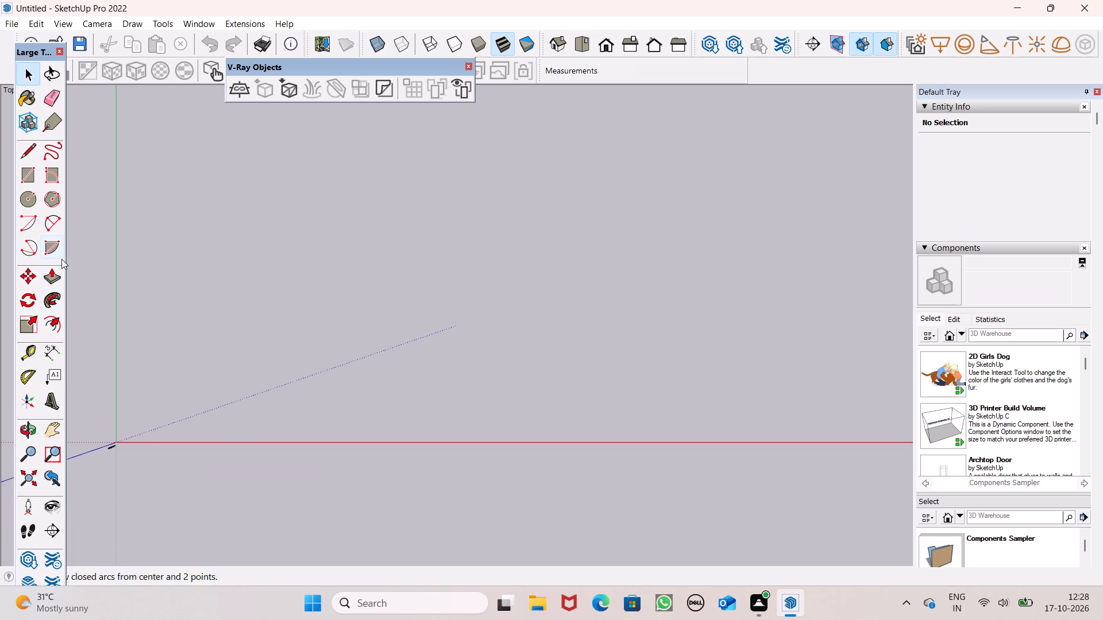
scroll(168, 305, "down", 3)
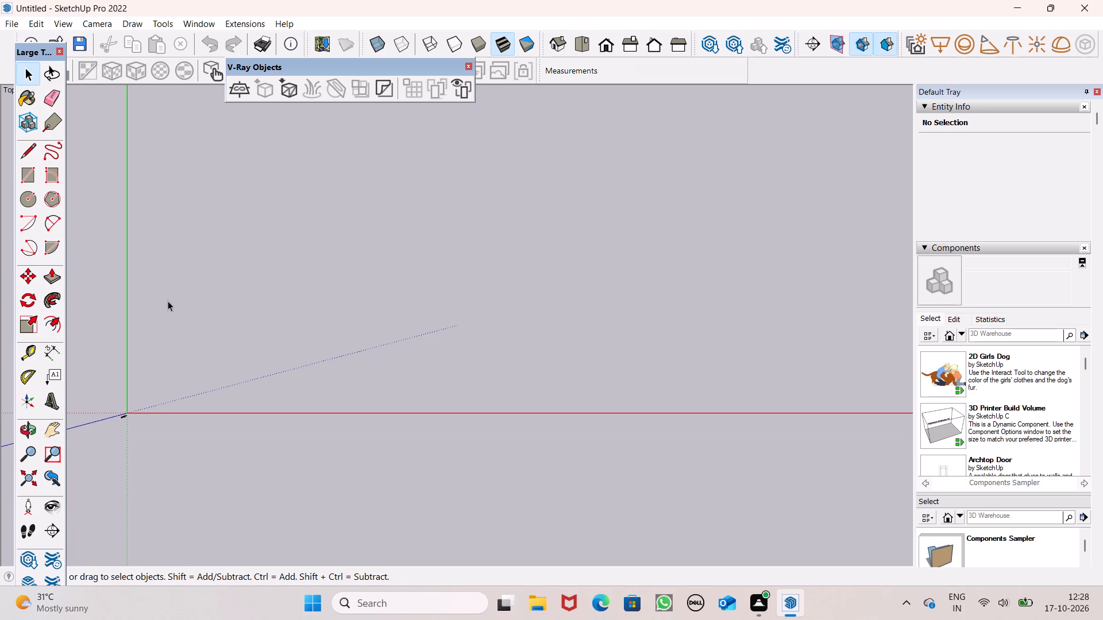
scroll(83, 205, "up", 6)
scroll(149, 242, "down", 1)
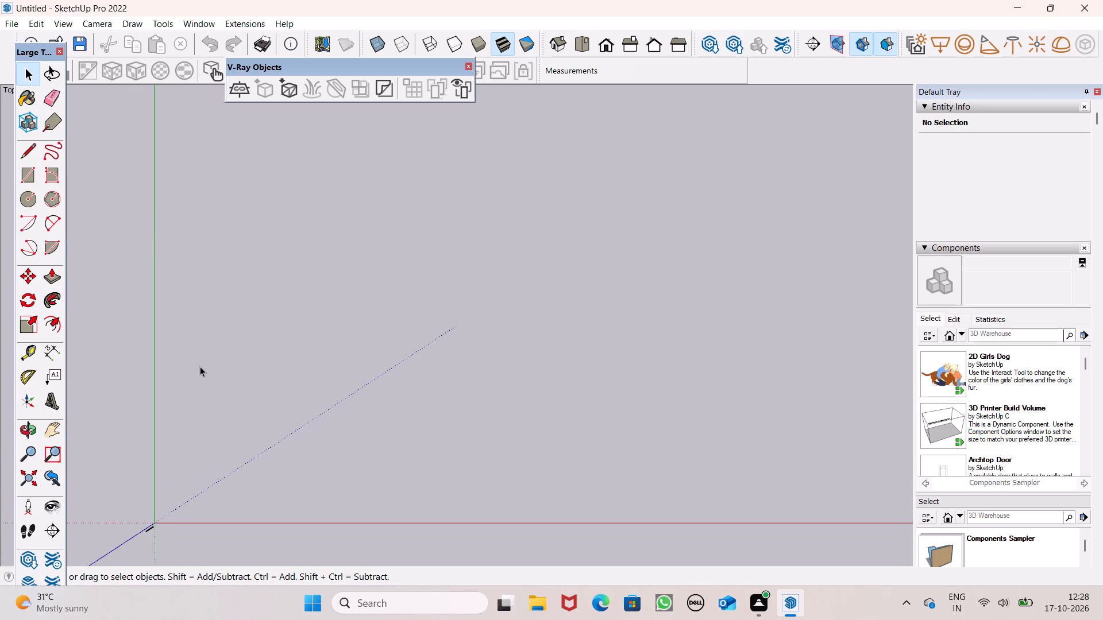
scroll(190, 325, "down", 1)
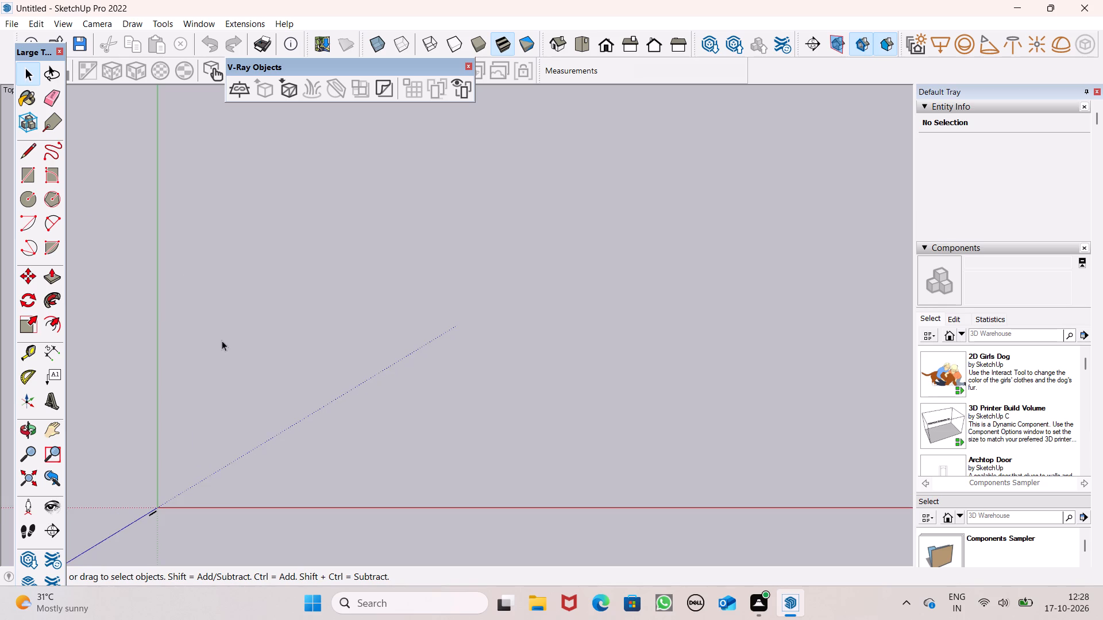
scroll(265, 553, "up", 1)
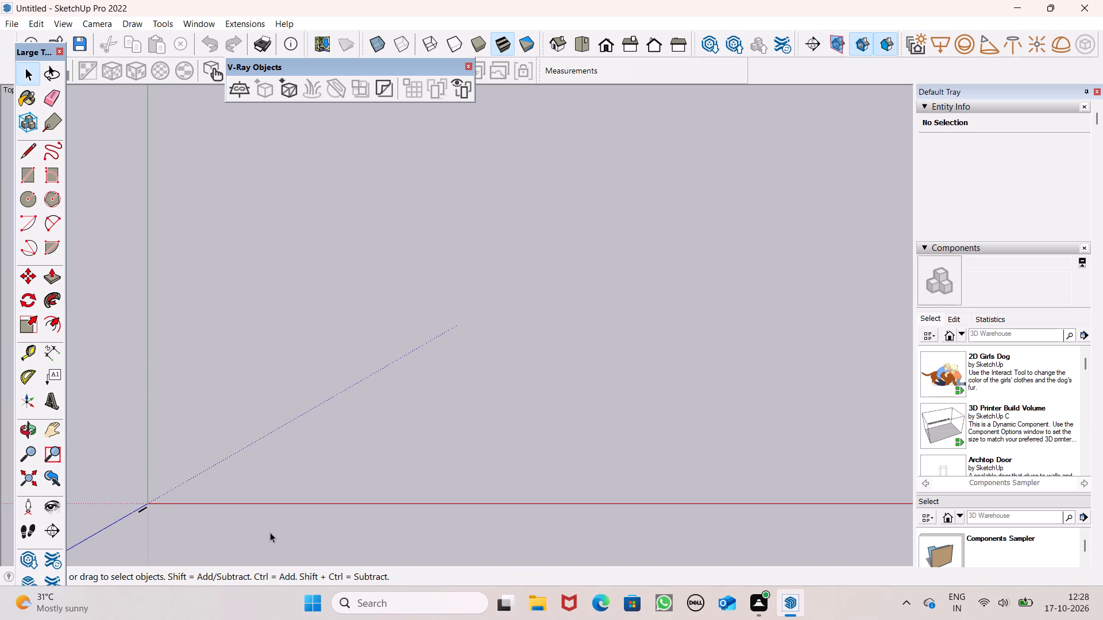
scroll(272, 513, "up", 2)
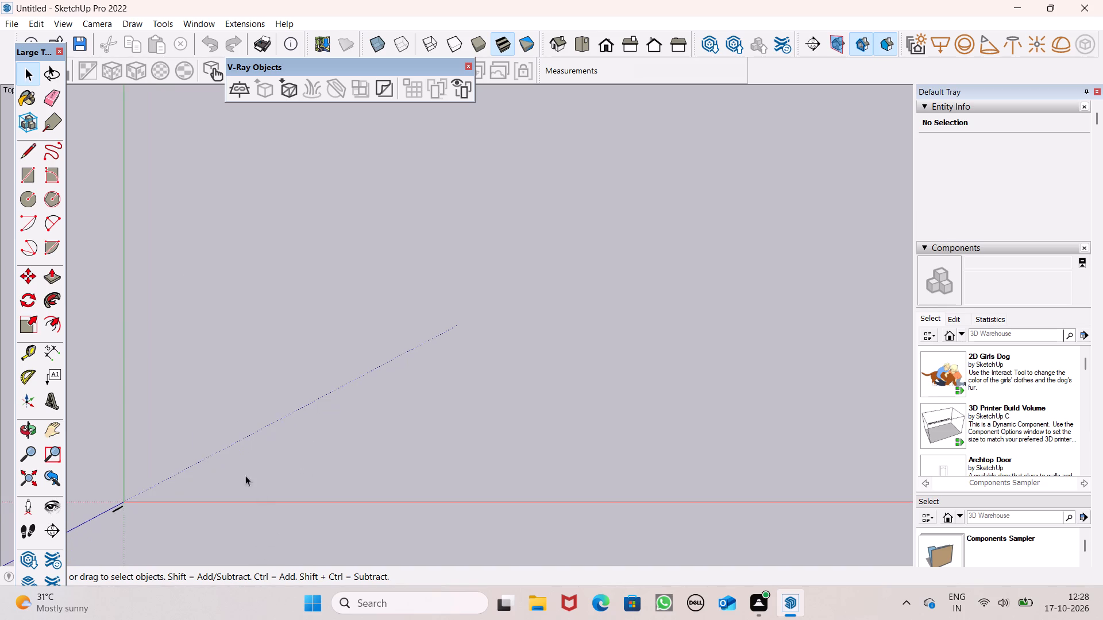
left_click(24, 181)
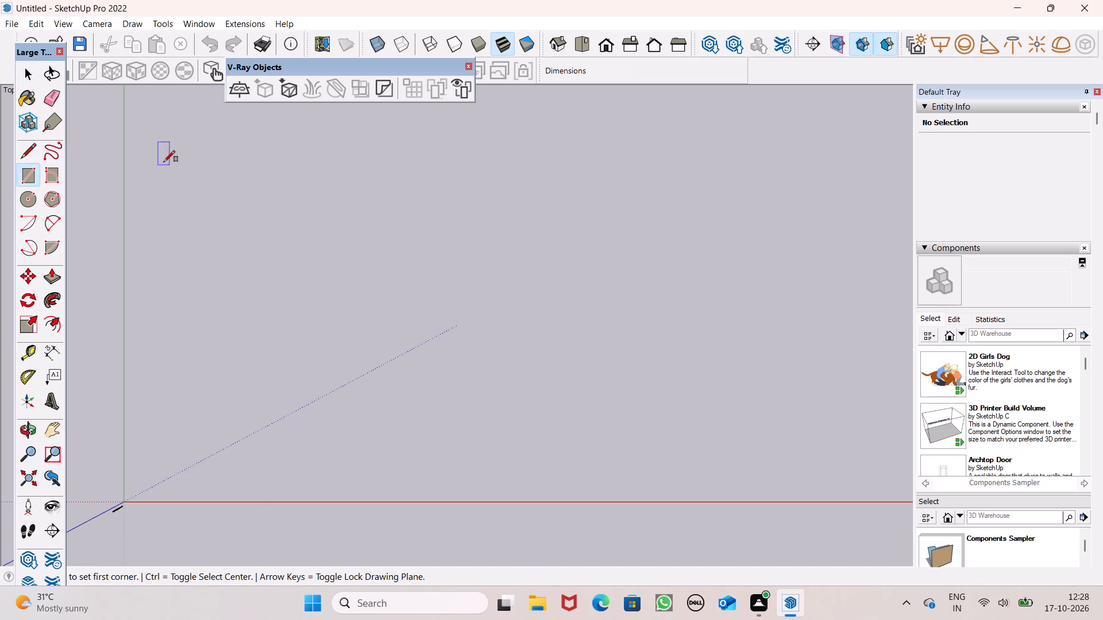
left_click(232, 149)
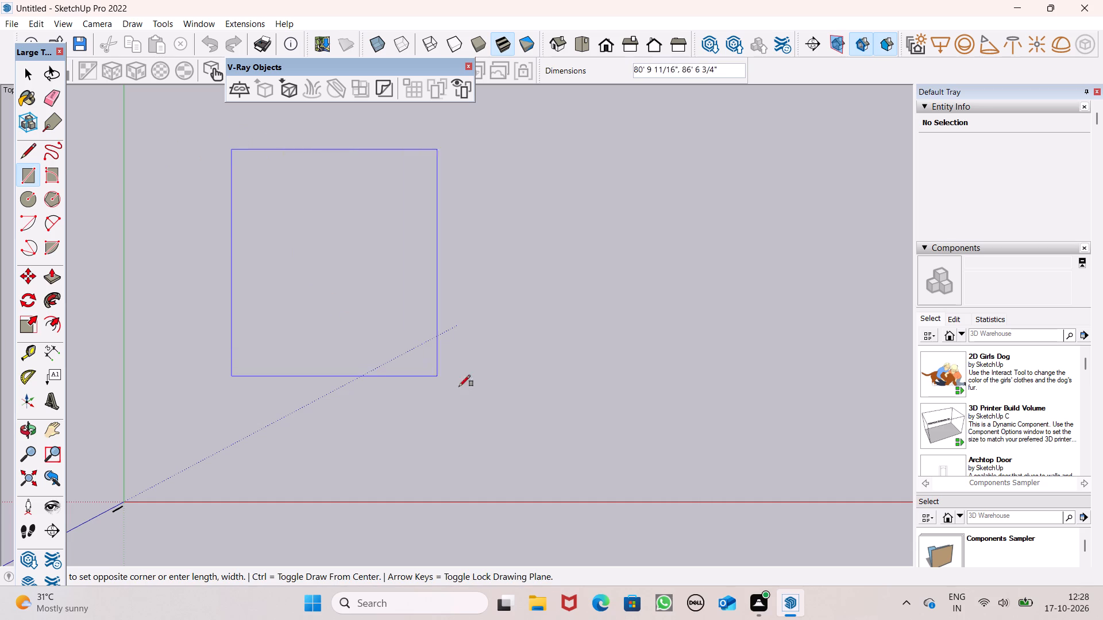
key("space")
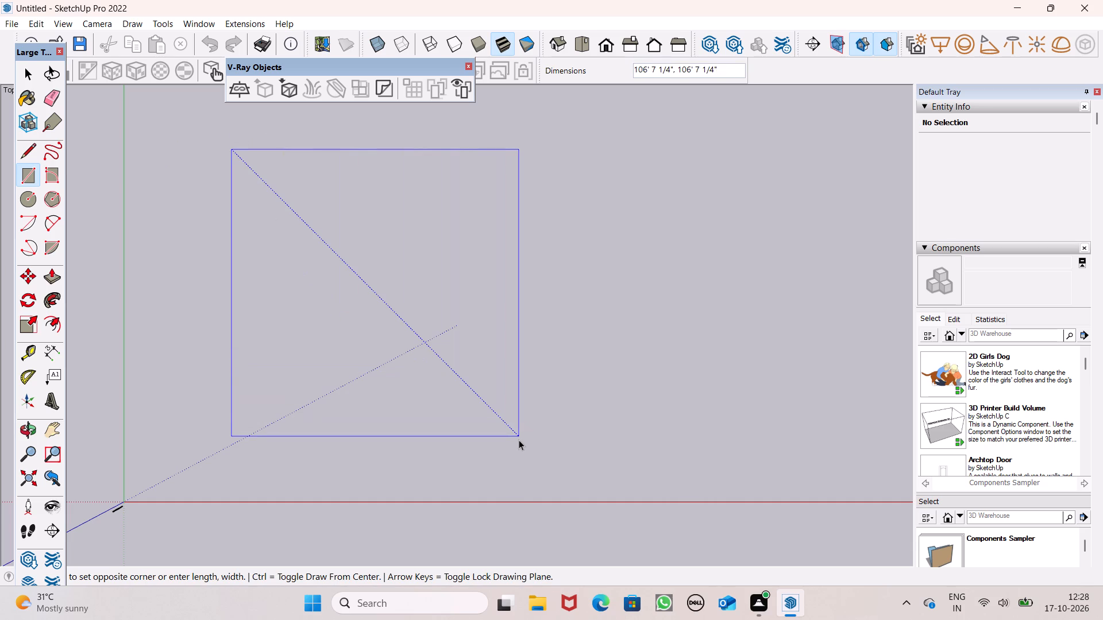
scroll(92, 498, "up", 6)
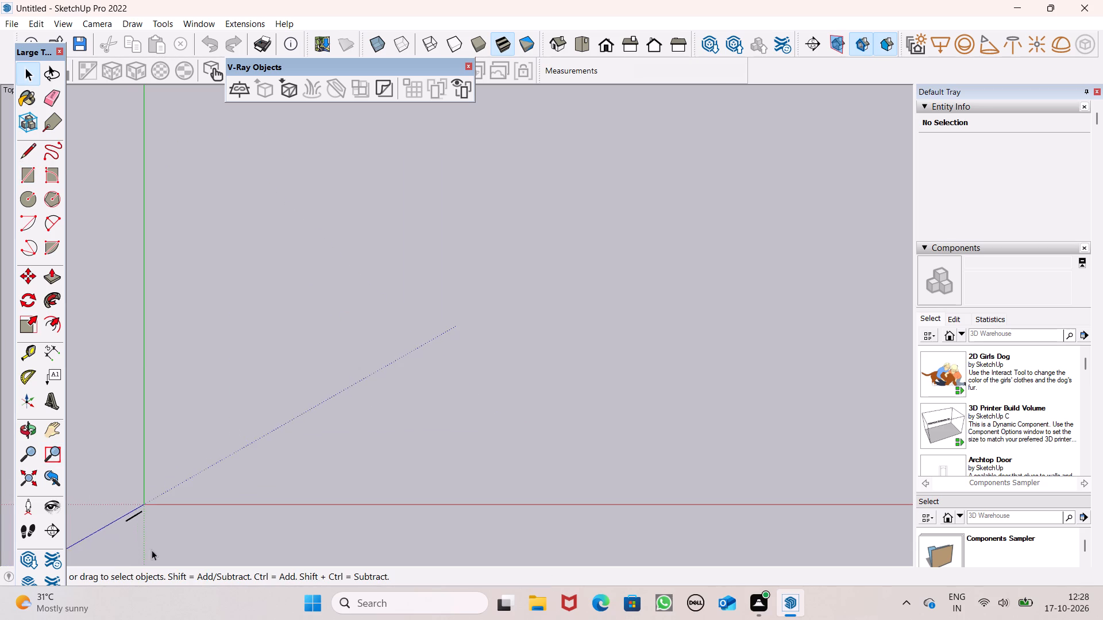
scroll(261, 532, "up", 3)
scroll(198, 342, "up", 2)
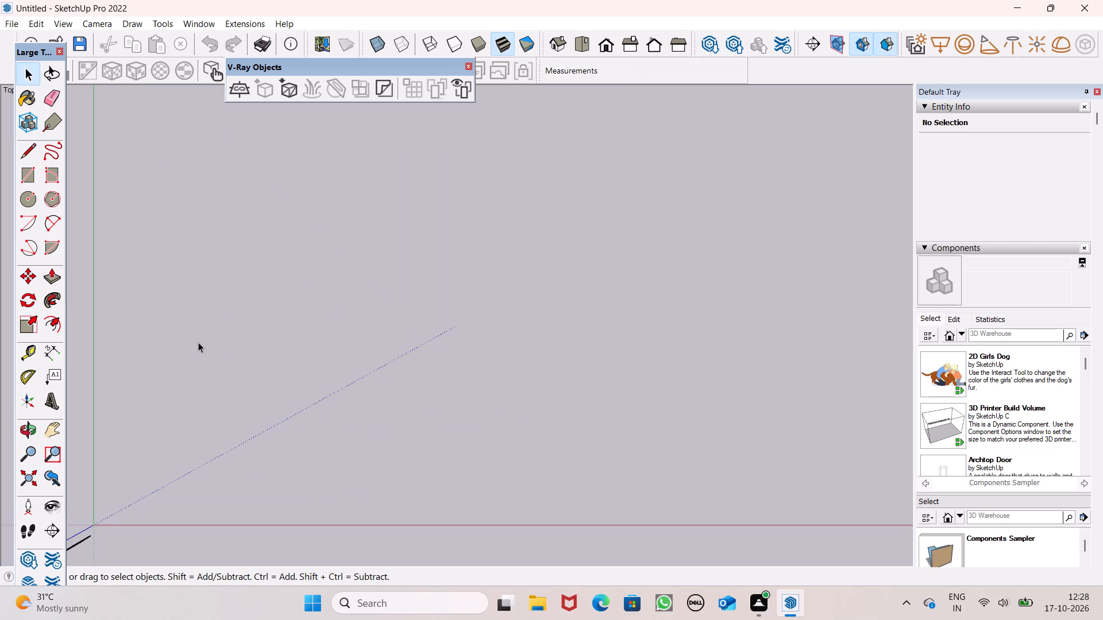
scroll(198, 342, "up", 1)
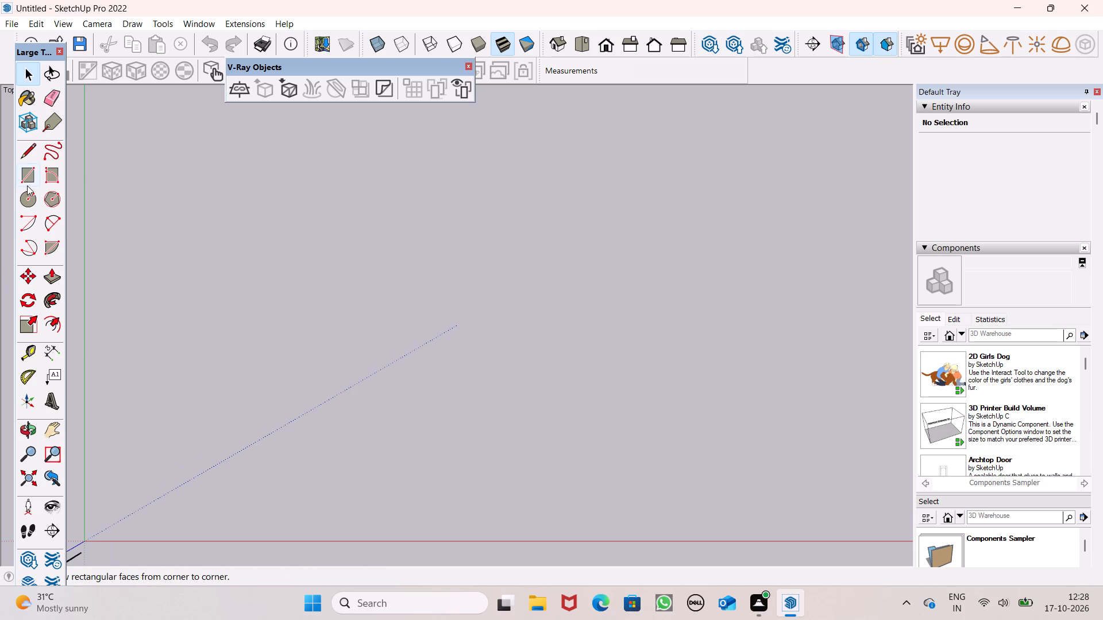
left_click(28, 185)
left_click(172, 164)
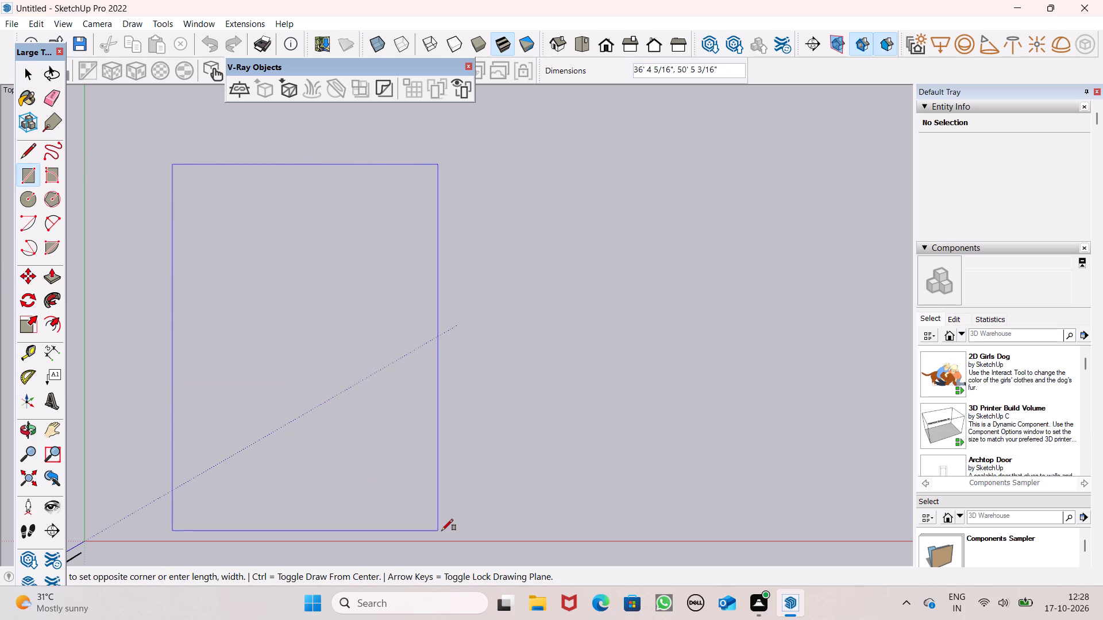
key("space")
Draw a 50' by 45' rectangle on the ground plane, in the positive red-green quadrant near the origin.
scroll(372, 234, "down", 12)
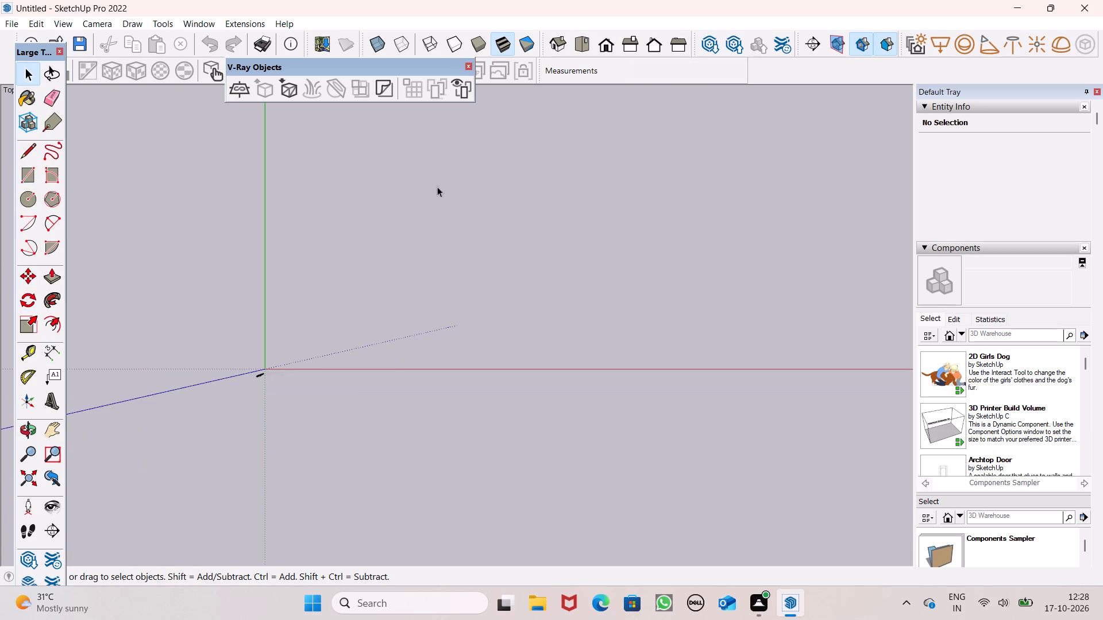
scroll(464, 148, "up", 7)
scroll(530, 203, "down", 1)
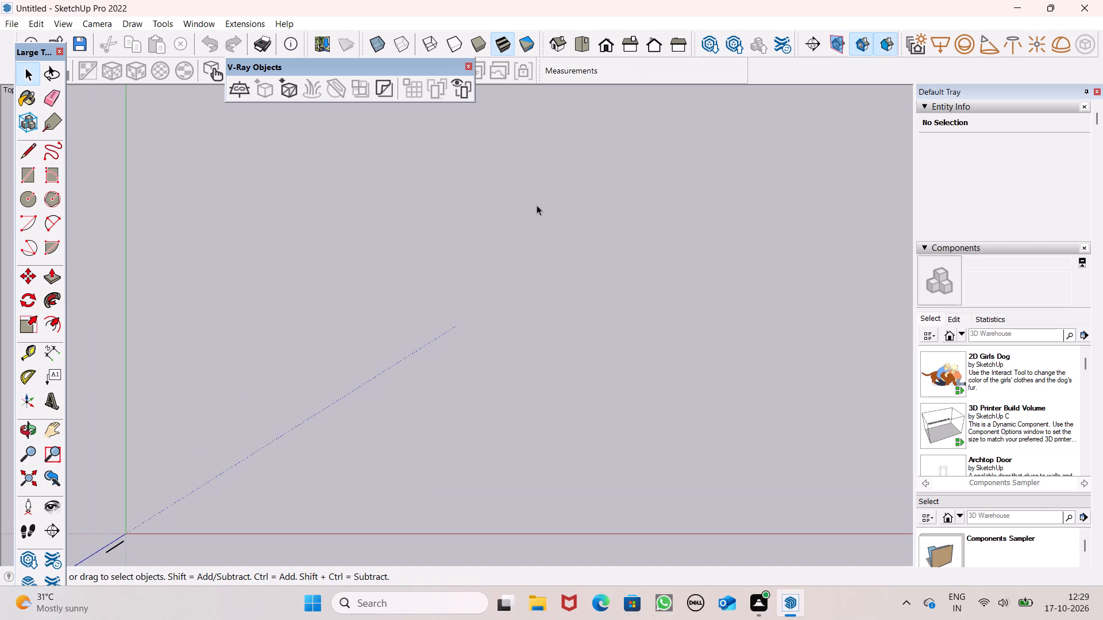
scroll(613, 509, "up", 1)
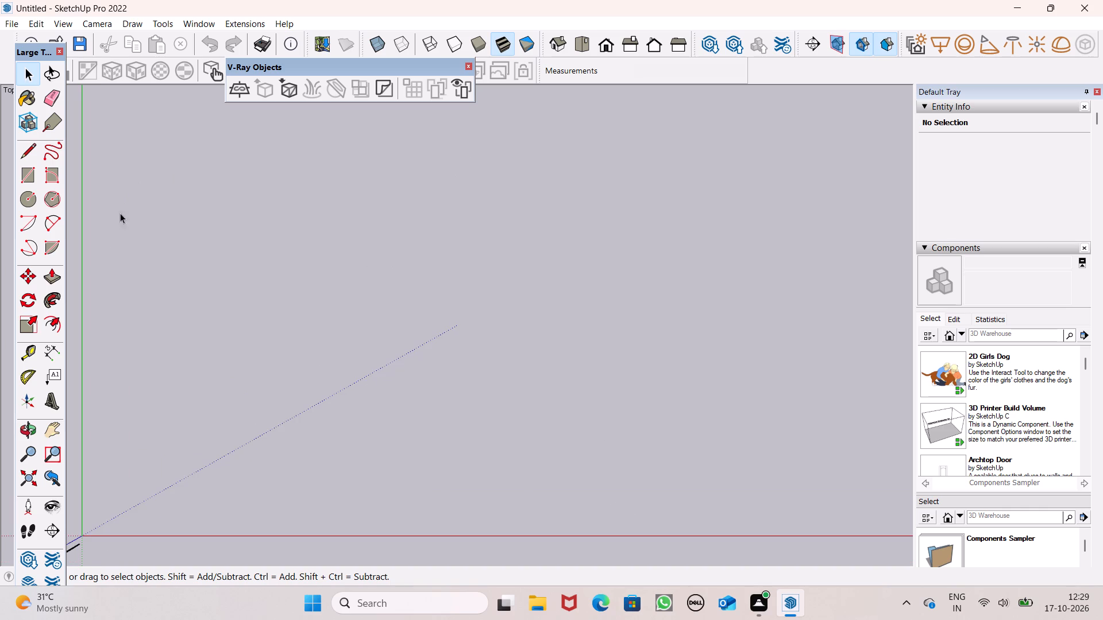
left_click(25, 173)
left_click(196, 118)
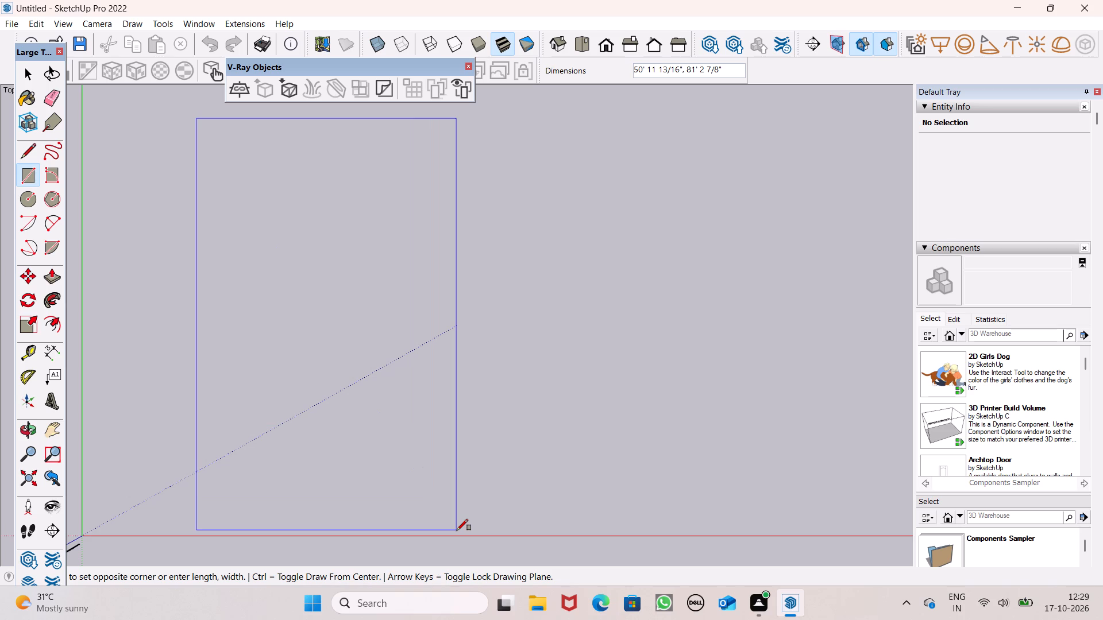
type("45")
type("',")
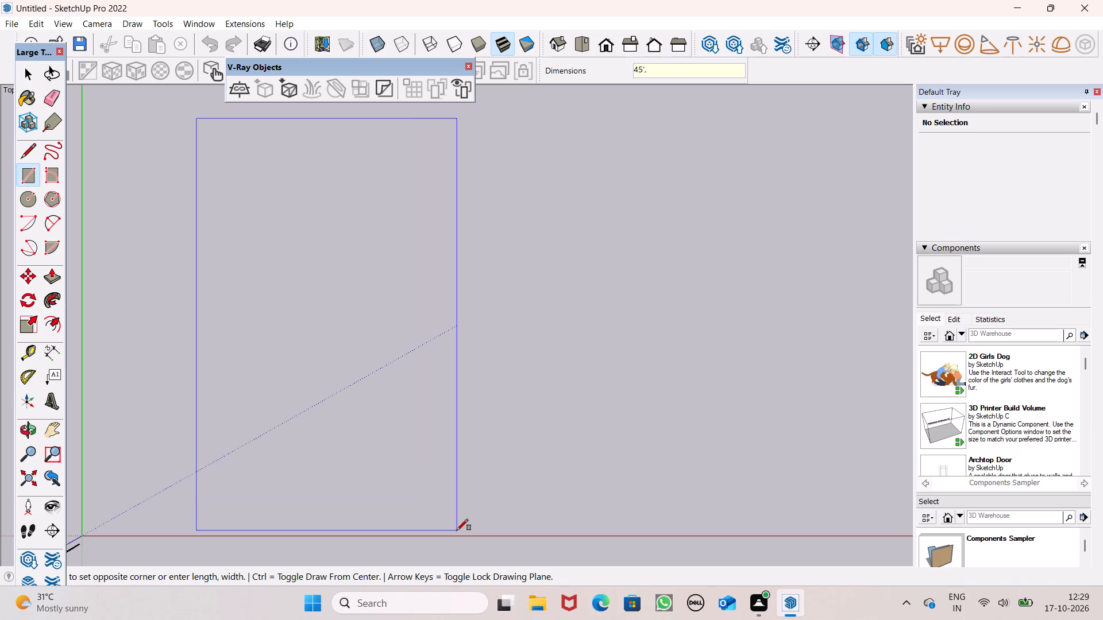
key("BackSpace")
key("BackSpace")
key("BackSpace")
key("BackSpace")
type("50',45'")
key("Return")
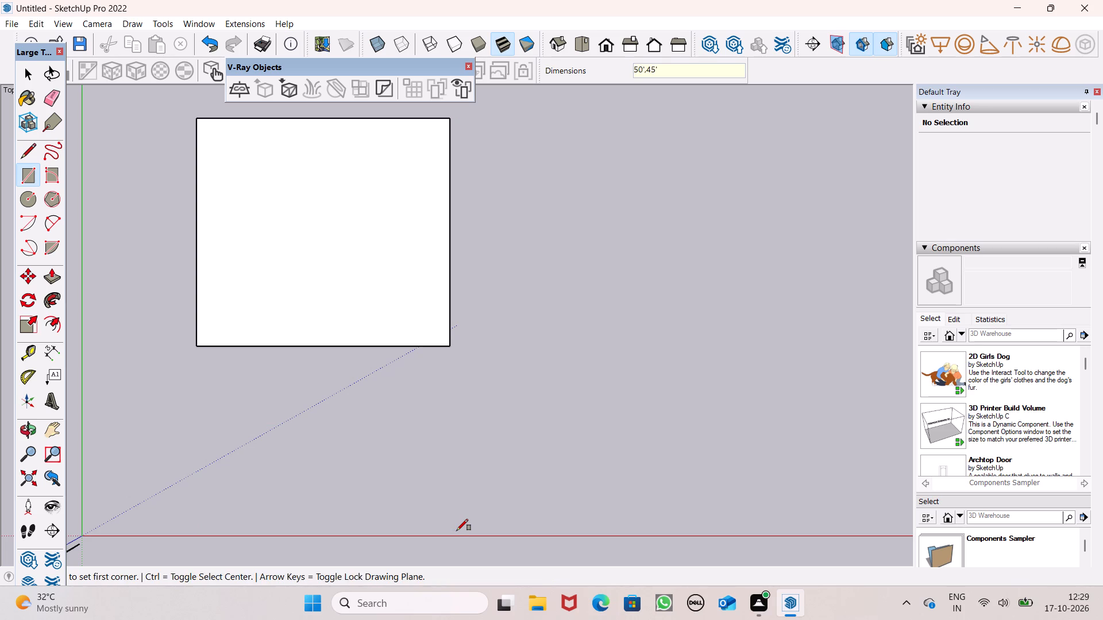
key("space")
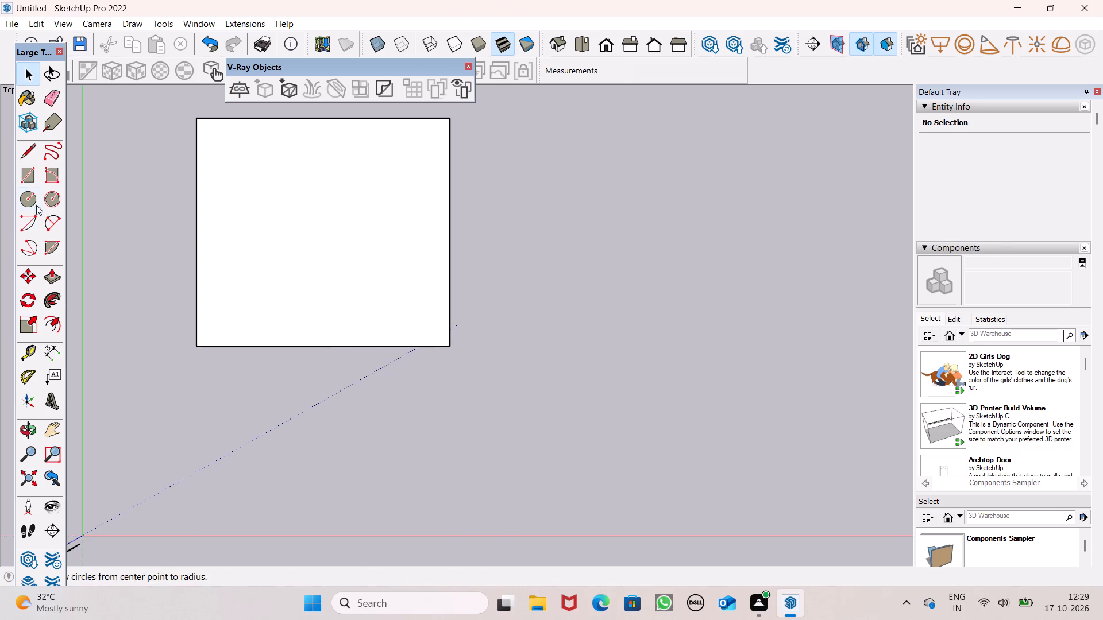
Push/Pull the rectangular face by 1' to form a thin base slab.
scroll(40, 234, "down", 3)
scroll(226, 257, "down", 4)
scroll(272, 156, "up", 6)
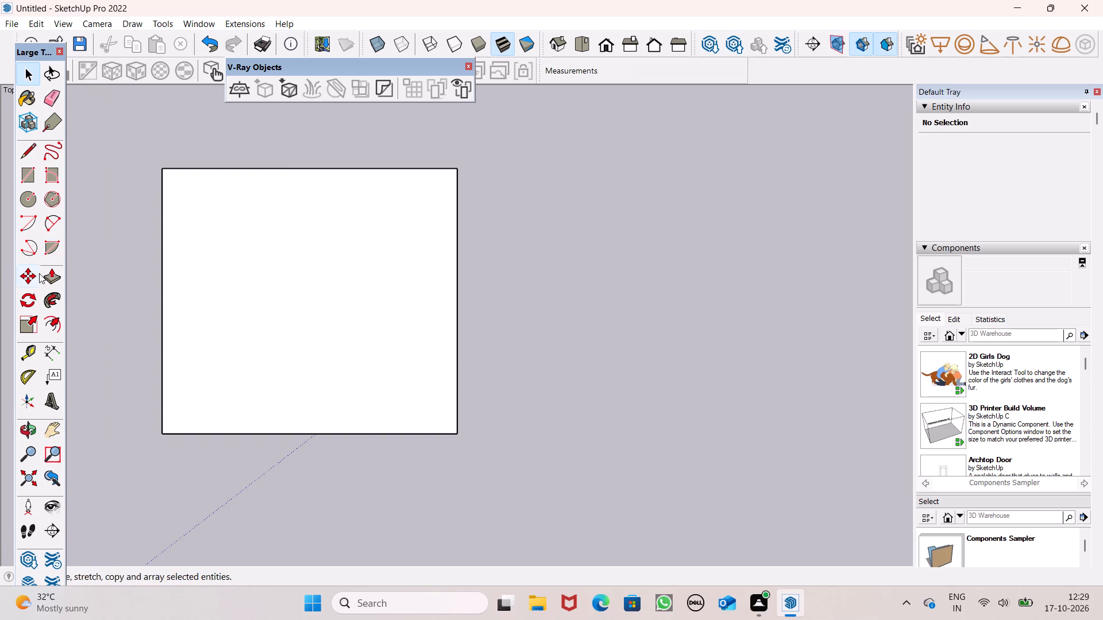
left_click(61, 280)
left_click_drag(207, 377, 188, 370, "ctrl")
type("1'")
key("Return")
scroll(205, 358, "down", 5)
middle_click_drag(322, 441, 324, 291)
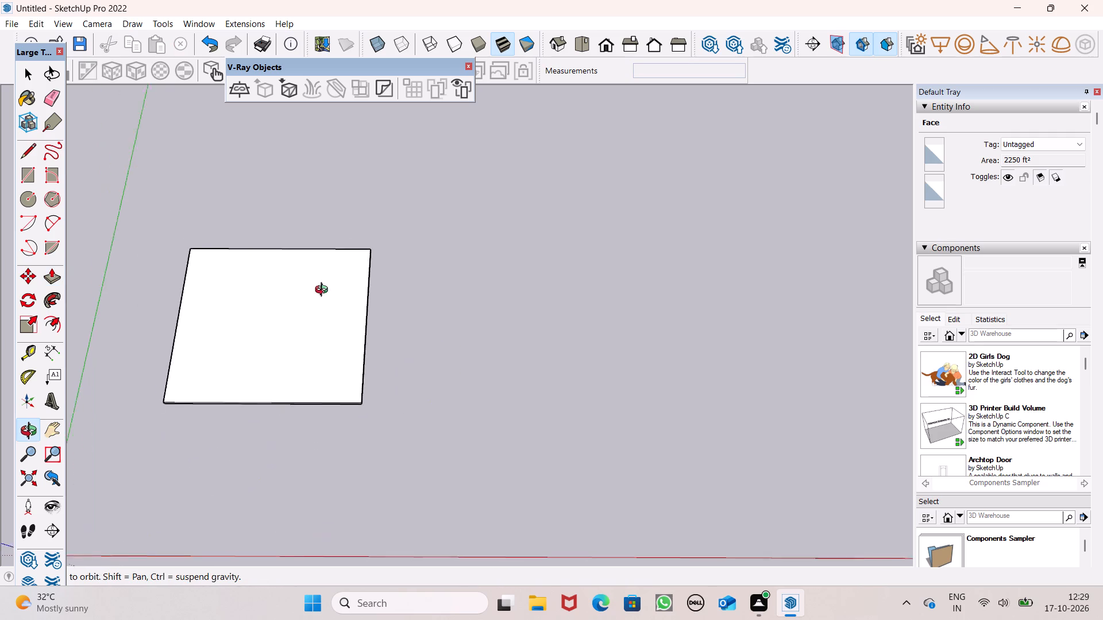
middle_click_drag(324, 291, 362, 189)
key("space")
middle_click_drag(225, 444, 154, 493)
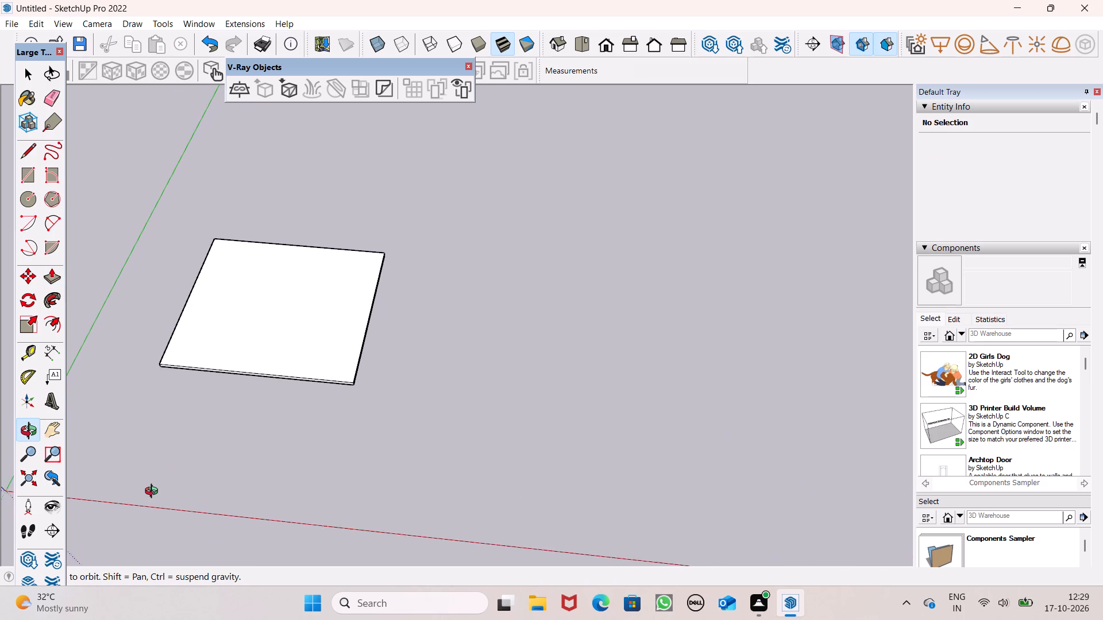
Offset the outline of the slab's top face 9" inward.
middle_click_drag(154, 493, 158, 476)
scroll(180, 369, "up", 1)
scroll(273, 307, "down", 2)
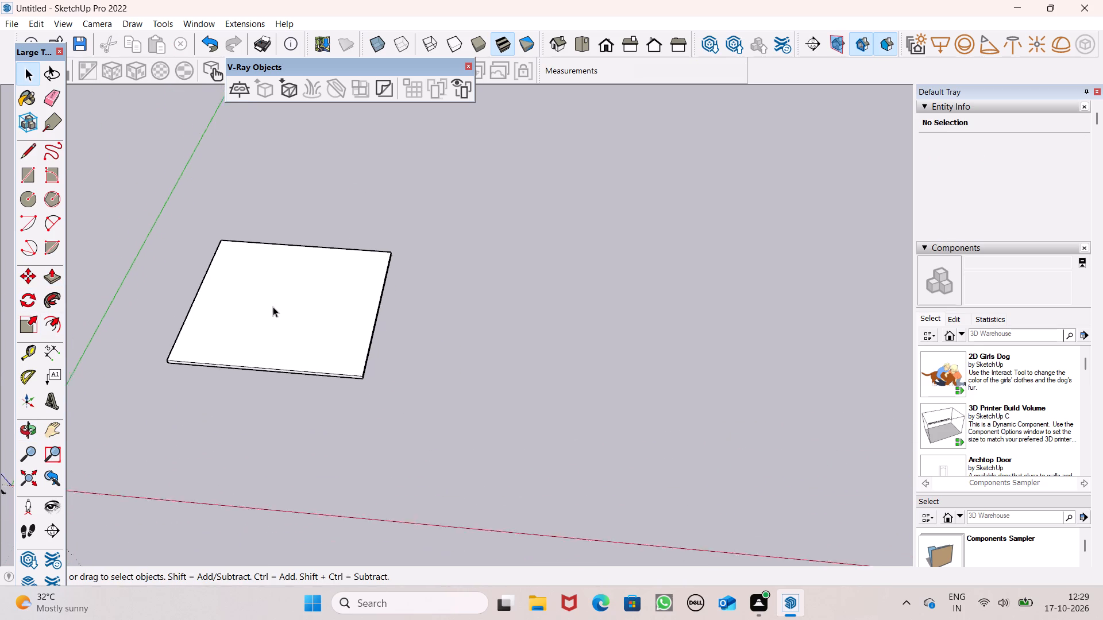
scroll(273, 307, "down", 2)
middle_click_drag(277, 319, 321, 579)
scroll(288, 237, "up", 4)
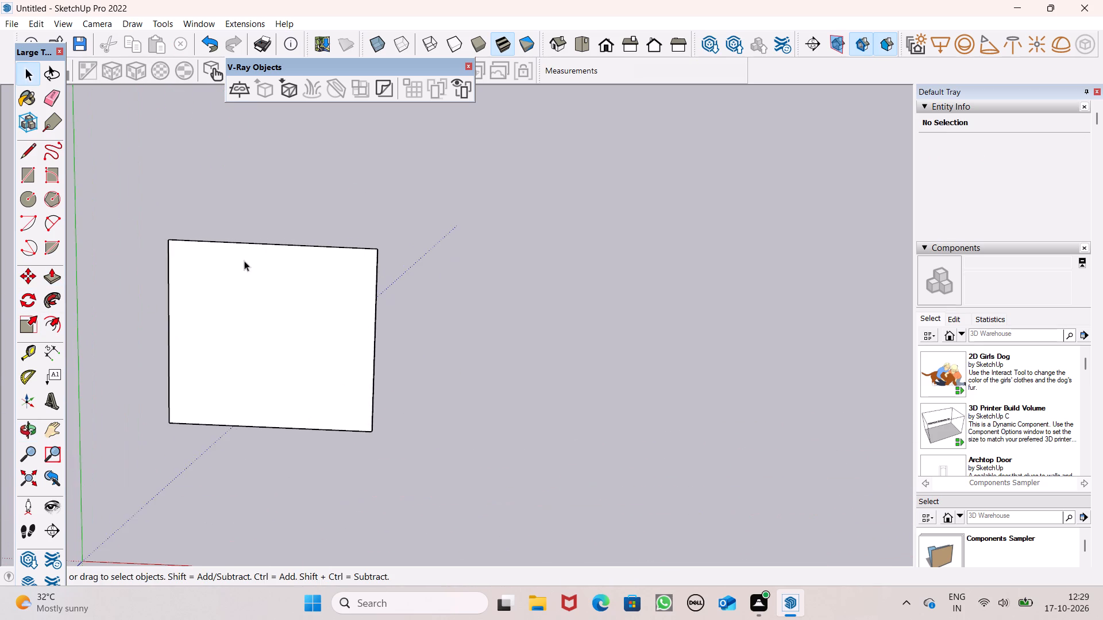
scroll(242, 261, "up", 1)
left_click(49, 319)
scroll(203, 309, "up", 3)
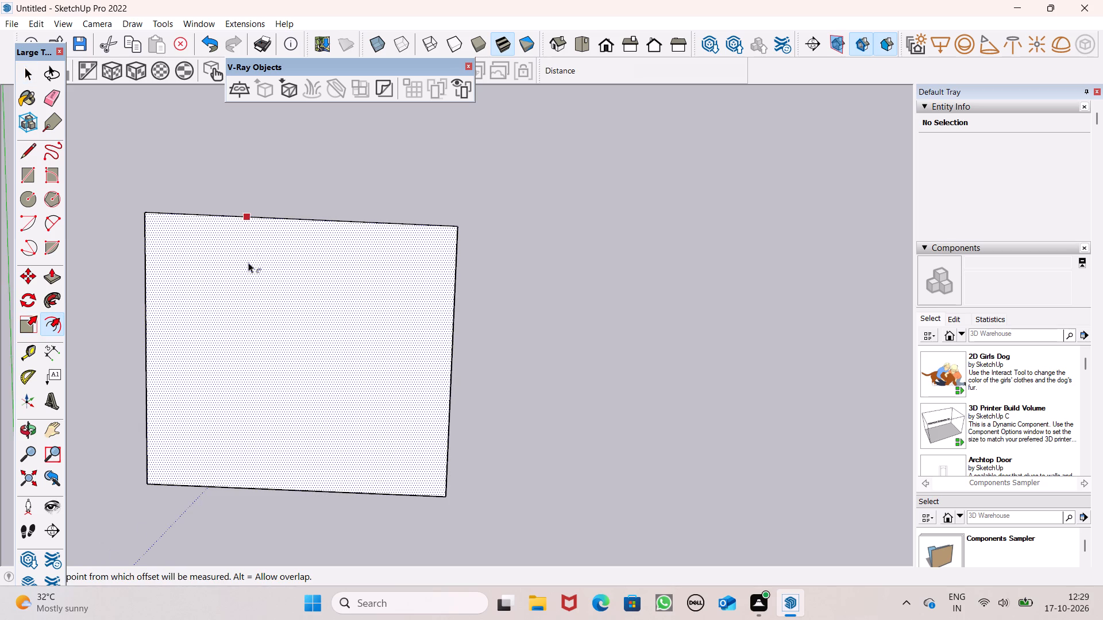
left_click(260, 245)
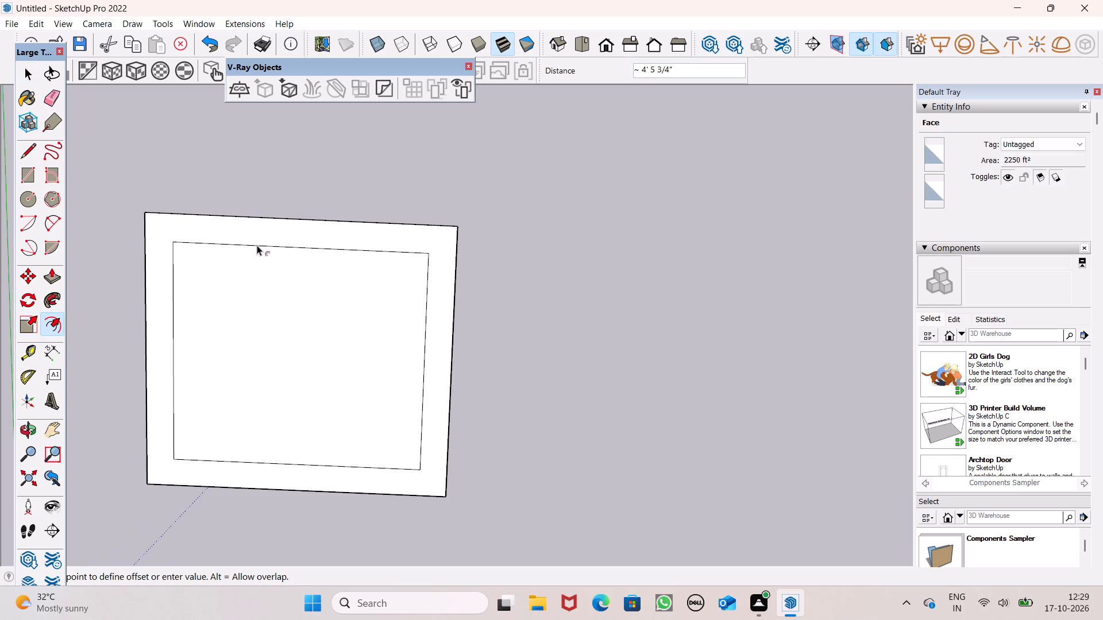
type("9\"")
key("Return")
key("space")
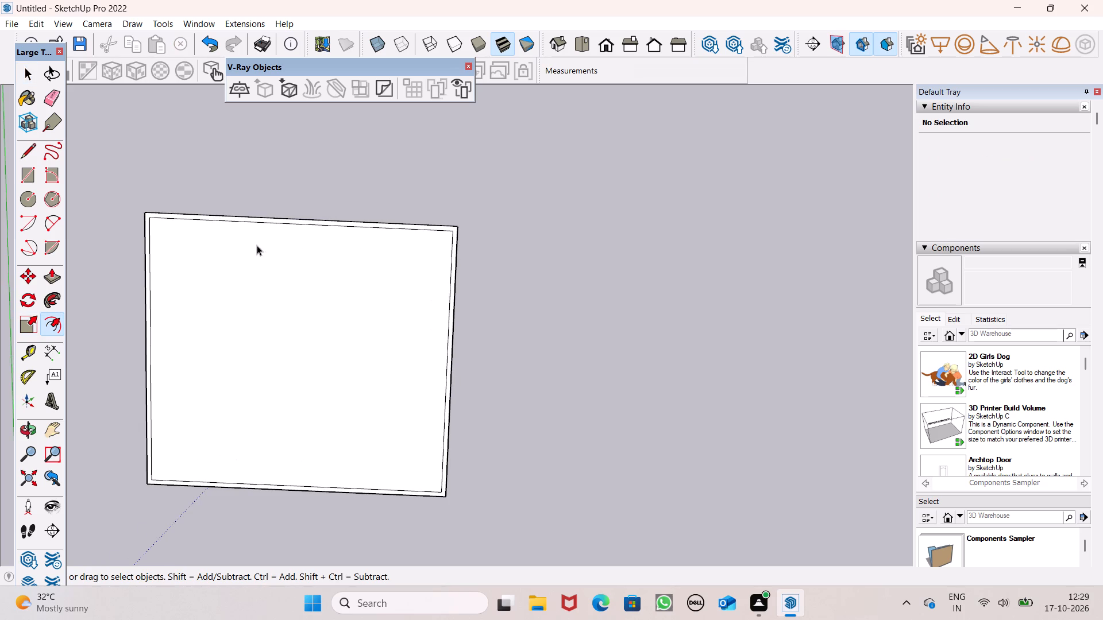
key("space")
In standard top view, place guides about 18' 9 5/8" and 7' 7" inward from the offset outline's edge farthest from the green axis.
left_click(30, 356)
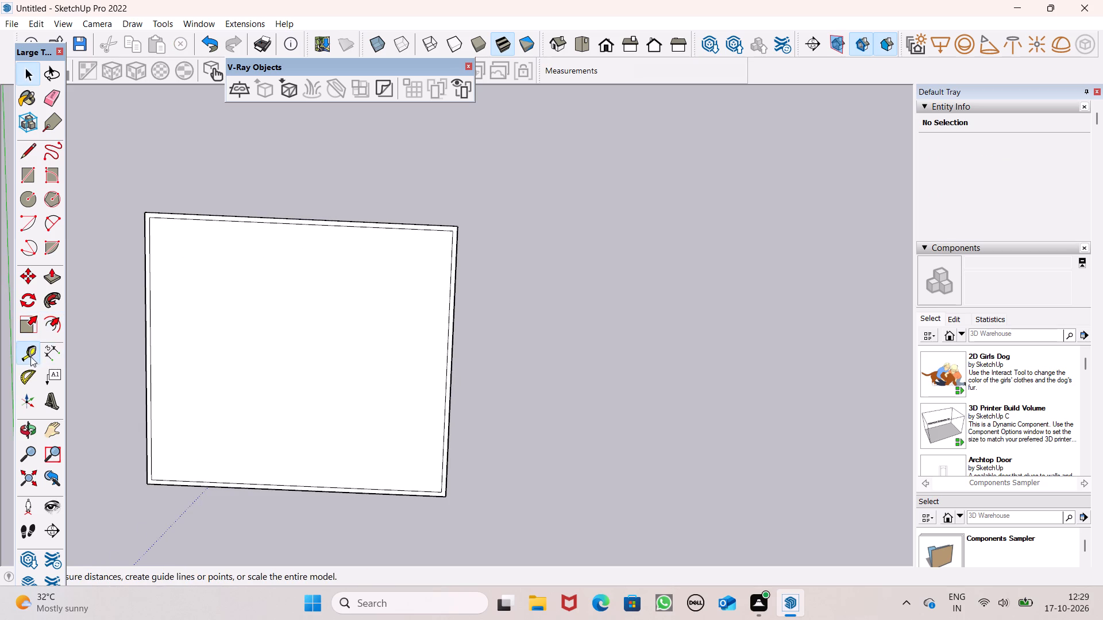
scroll(610, 371, "down", 1)
middle_click_drag(625, 430, 658, 359)
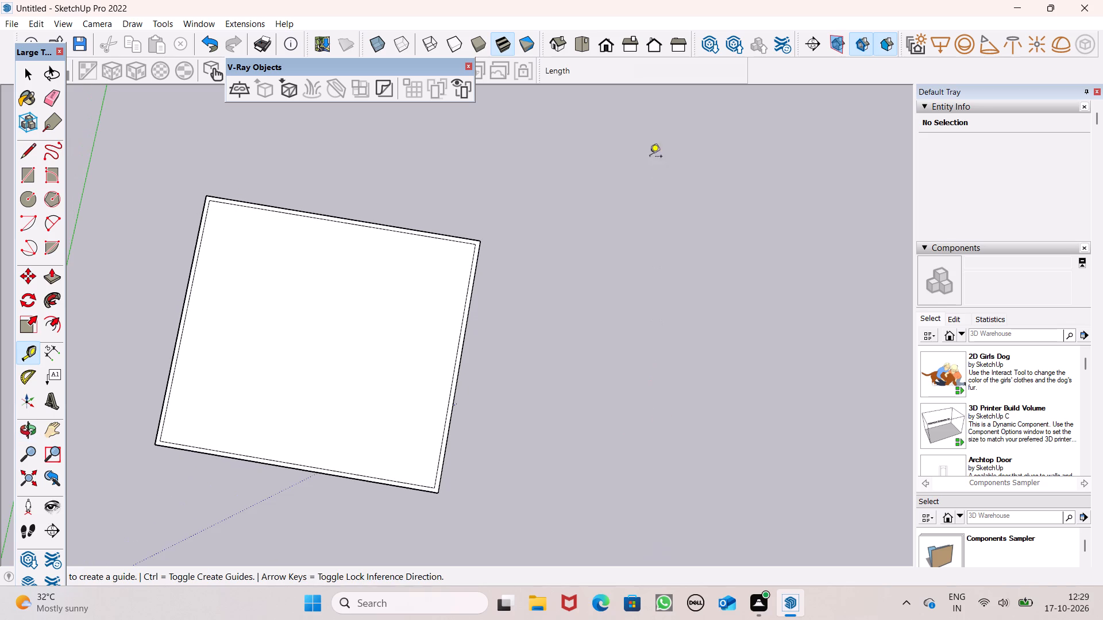
left_click(582, 36)
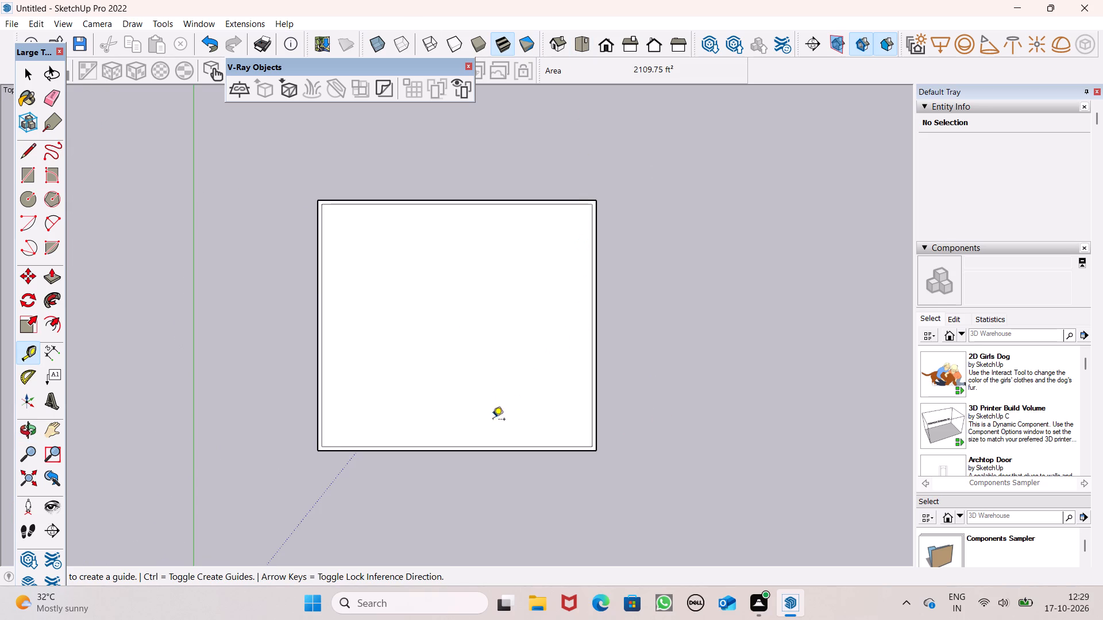
scroll(404, 464, "up", 1)
scroll(462, 429, "up", 1)
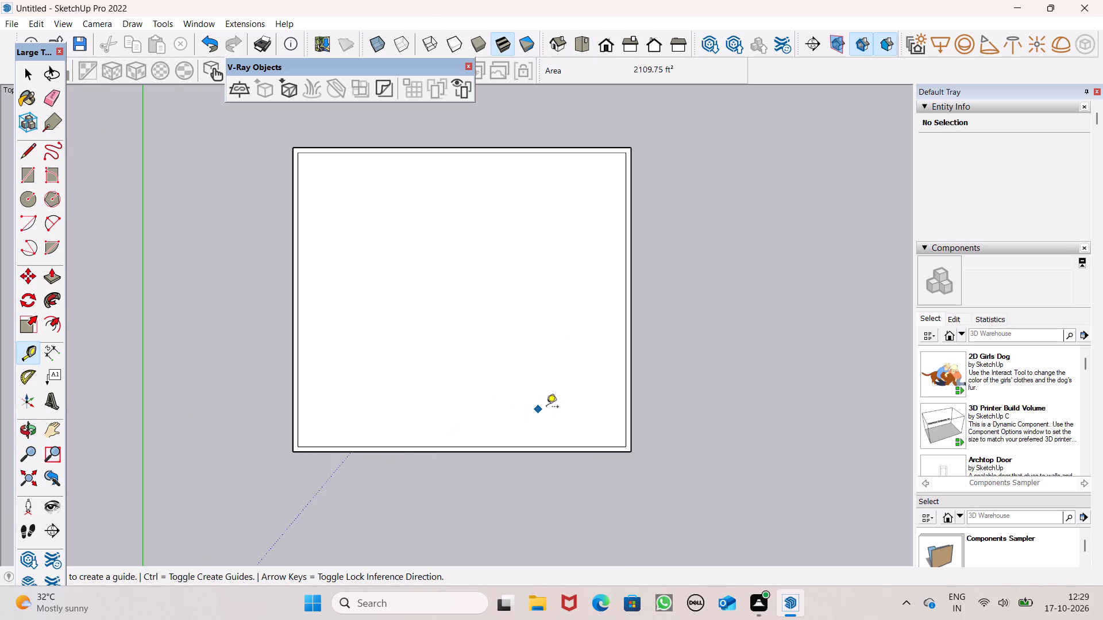
scroll(556, 414, "down", 1)
scroll(622, 429, "up", 1)
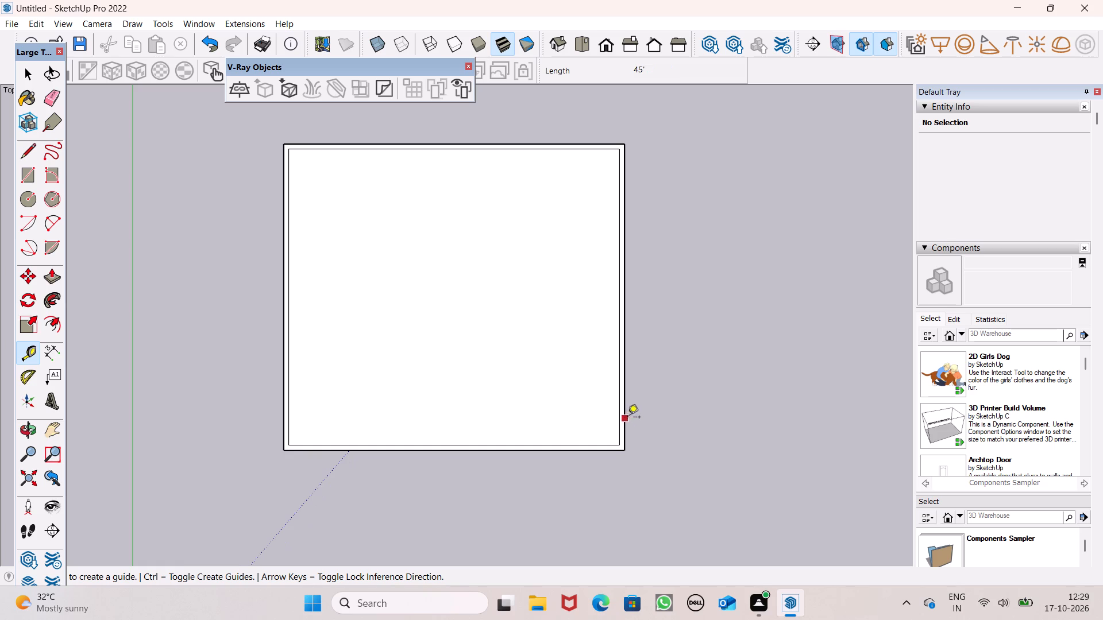
scroll(628, 418, "up", 1)
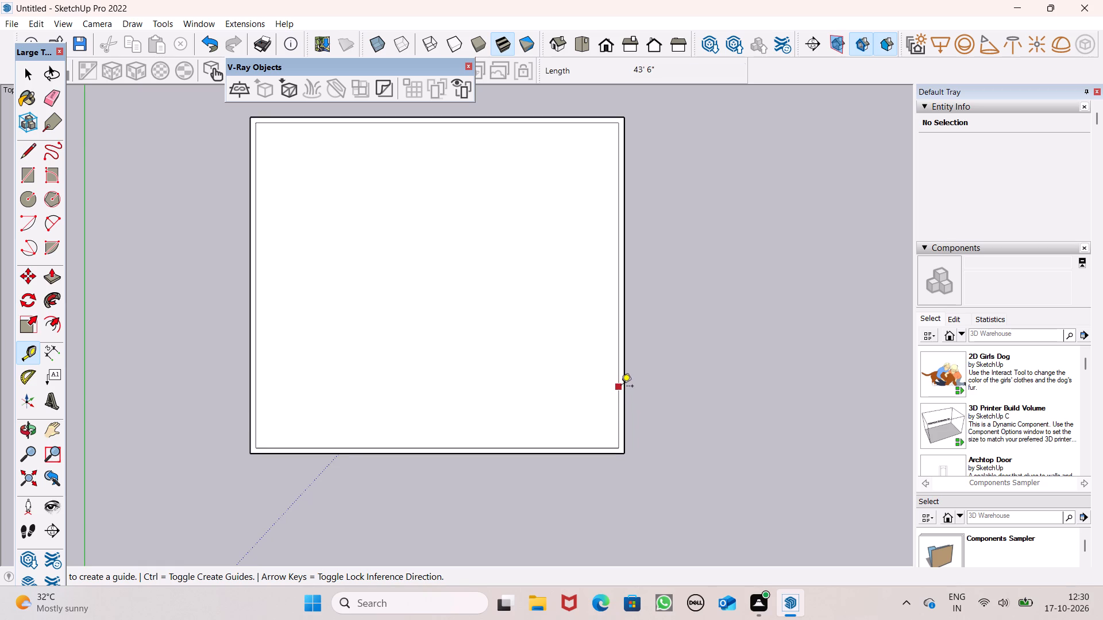
left_click(620, 381)
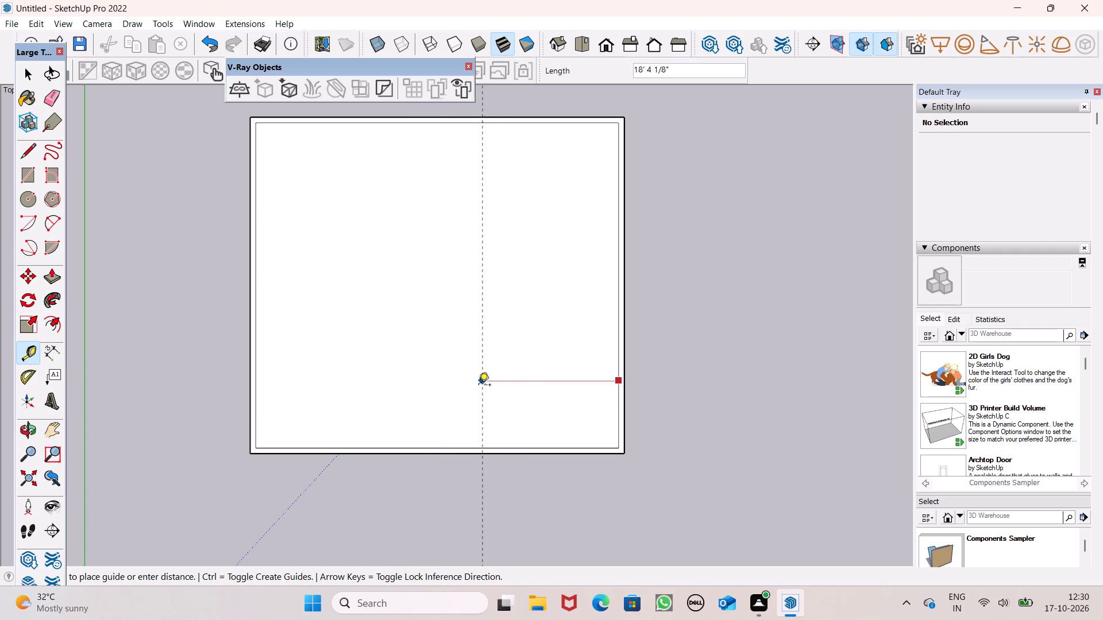
left_click(478, 385)
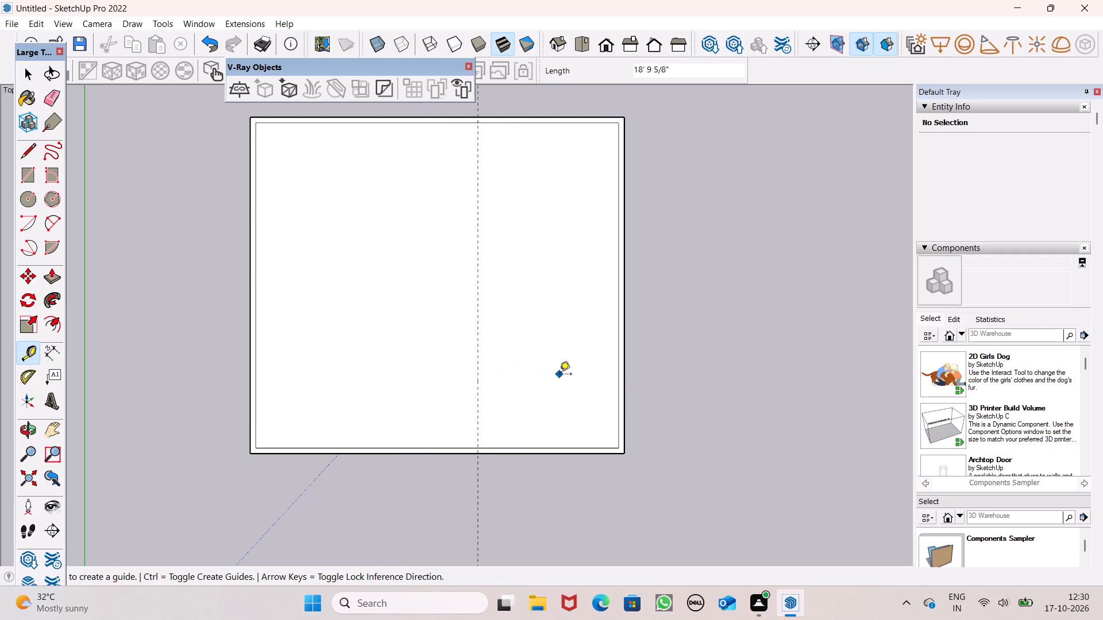
left_click(618, 373)
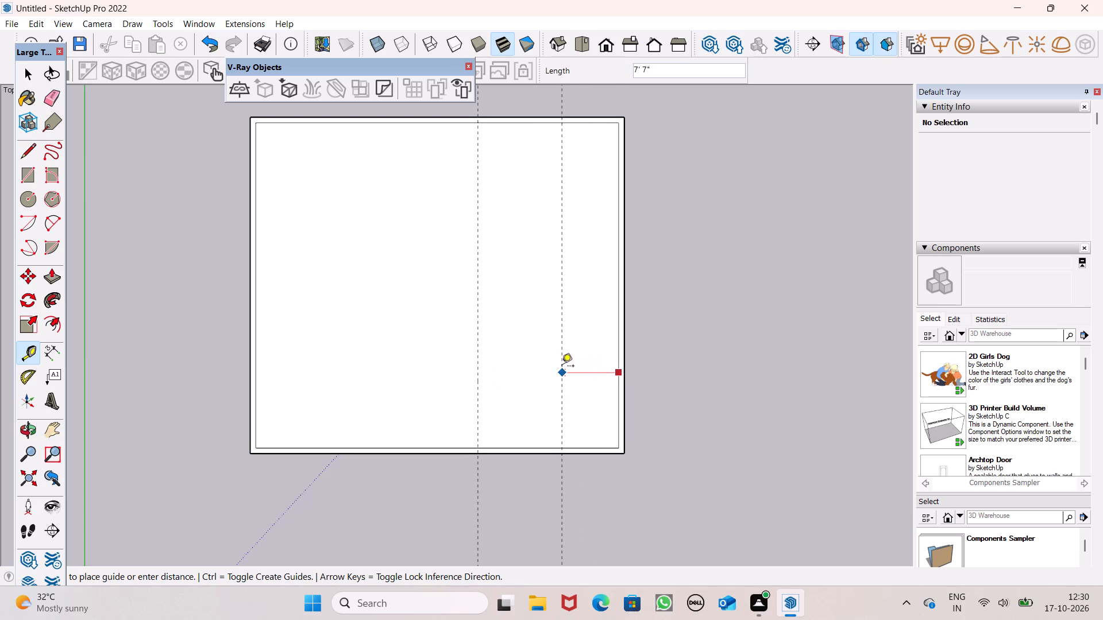
left_click(562, 367)
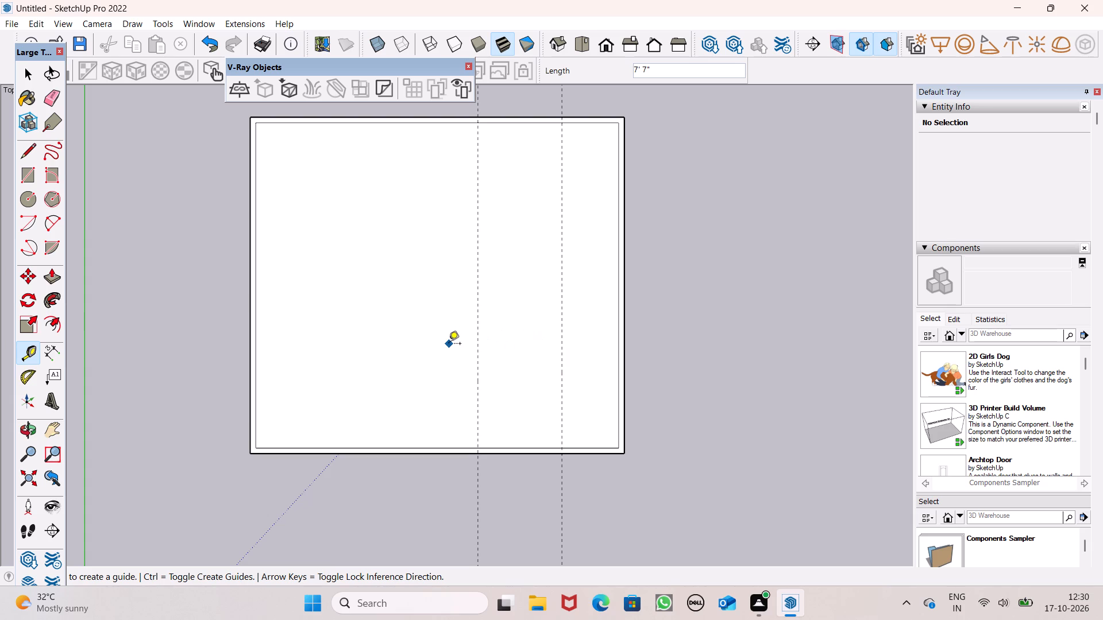
key("Escape")
key("space")
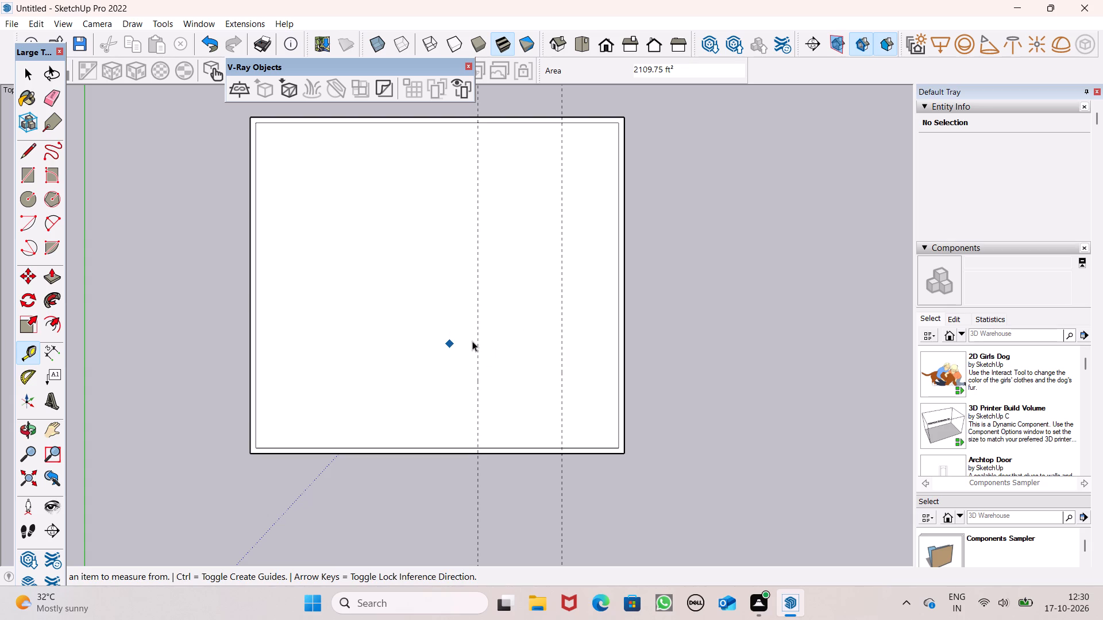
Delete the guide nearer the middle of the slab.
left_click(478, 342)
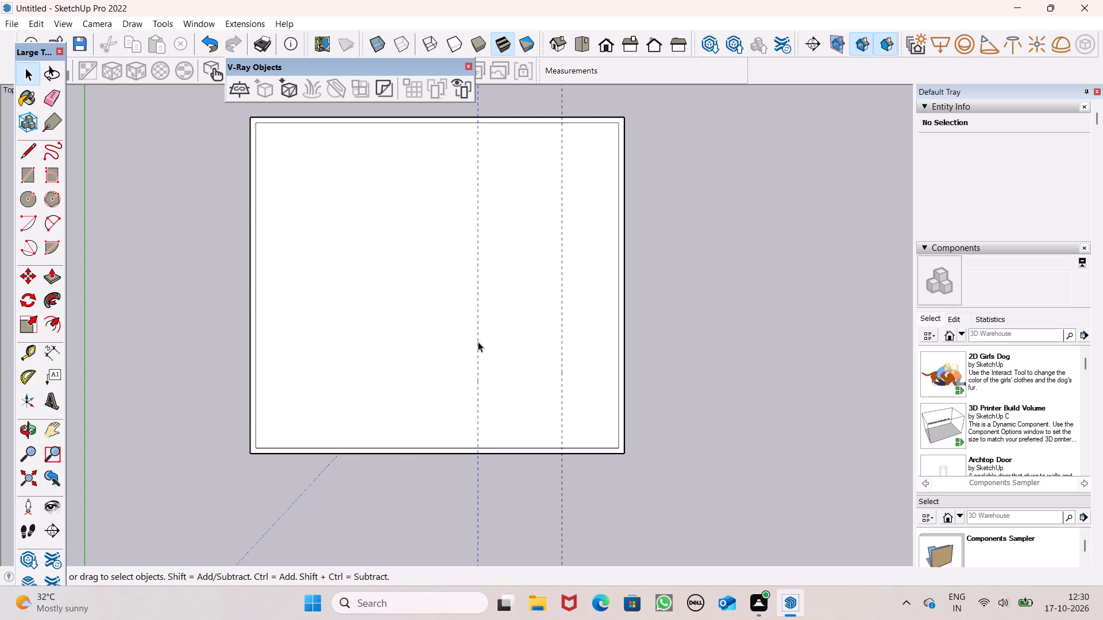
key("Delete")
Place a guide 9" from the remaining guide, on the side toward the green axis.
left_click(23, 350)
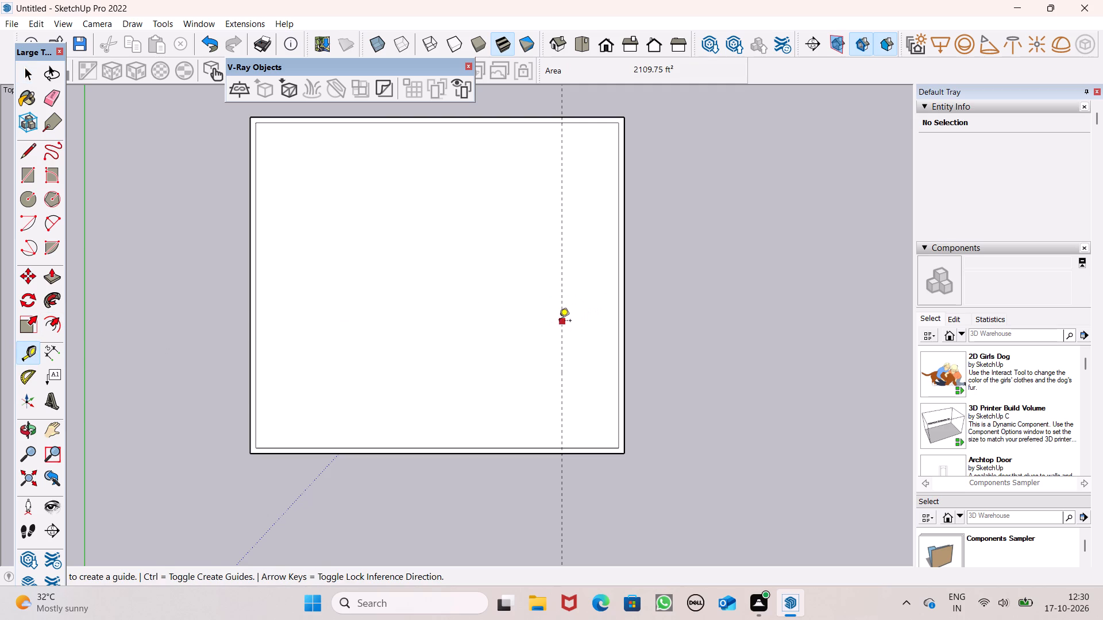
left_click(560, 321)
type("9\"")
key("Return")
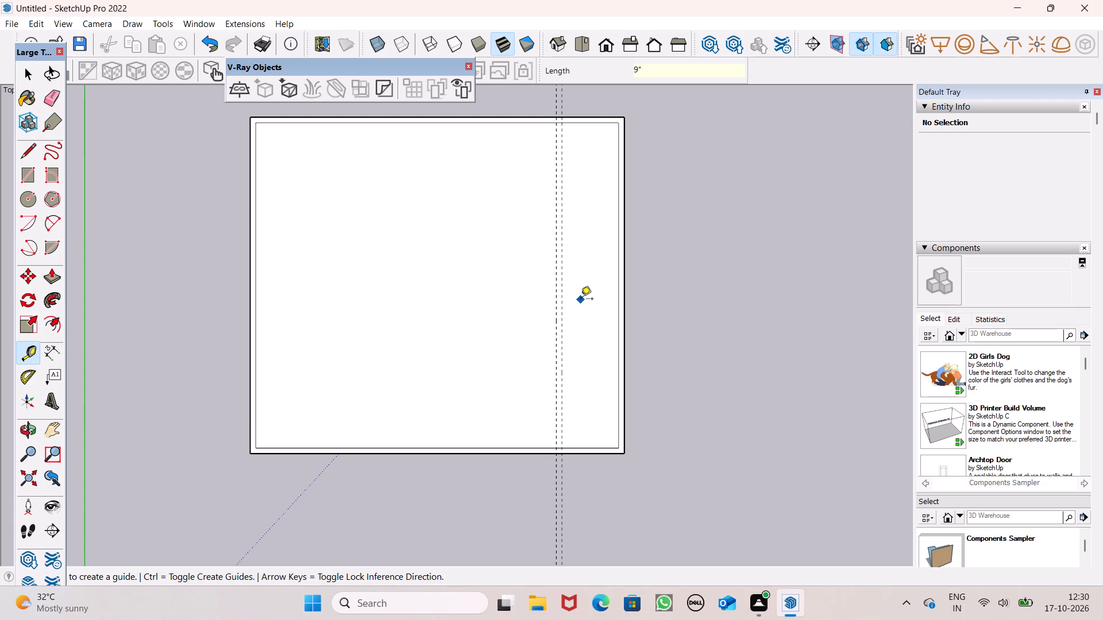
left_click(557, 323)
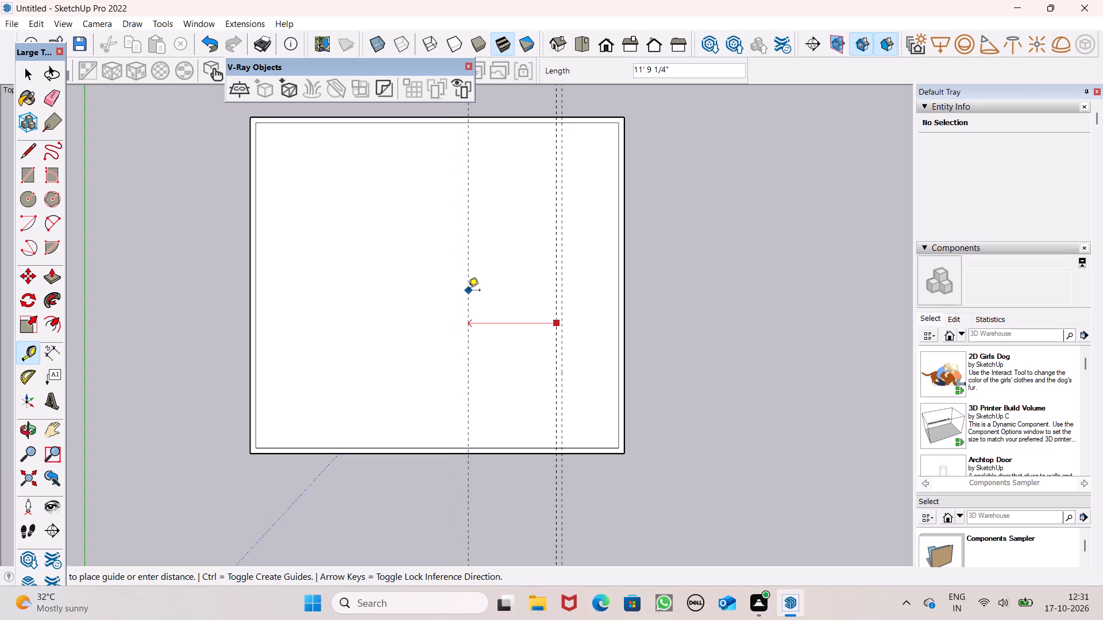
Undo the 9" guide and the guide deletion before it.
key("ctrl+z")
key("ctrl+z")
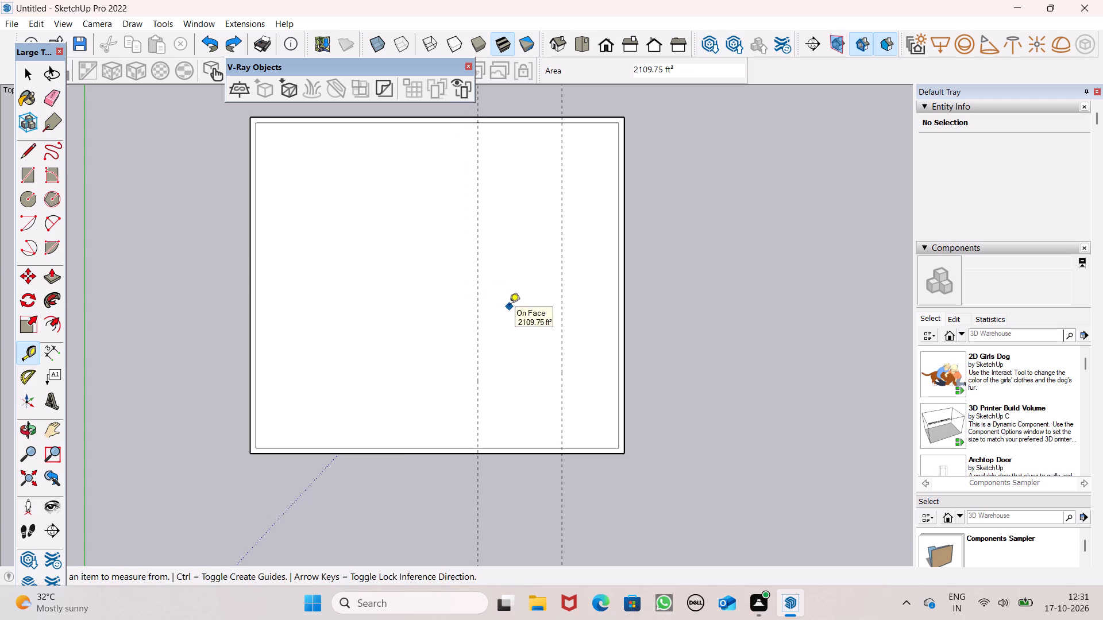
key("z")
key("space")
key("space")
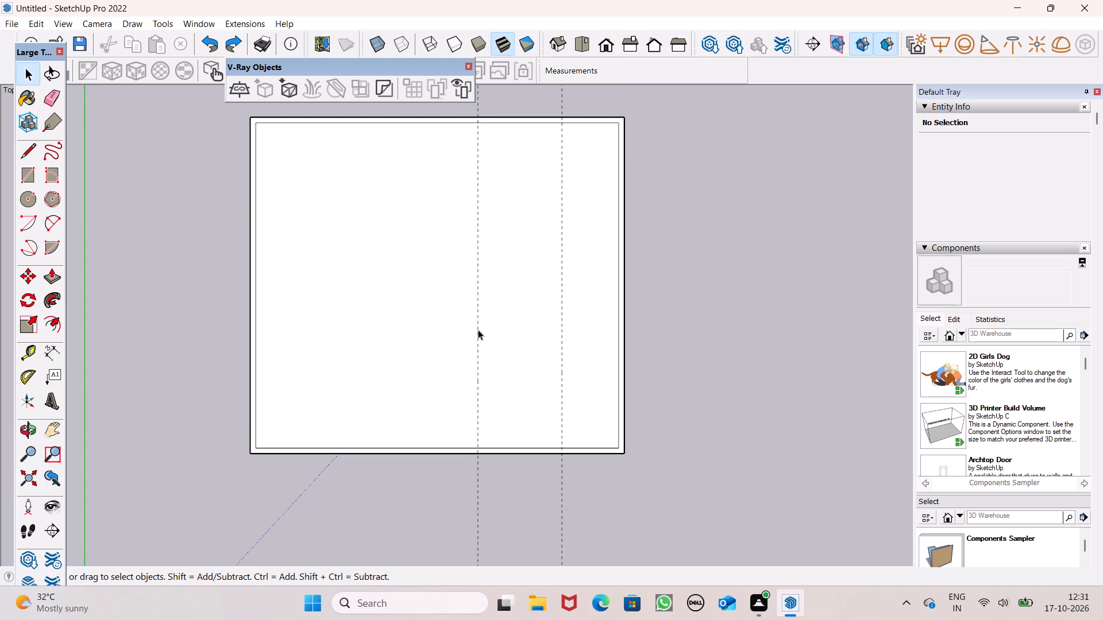
Delete the guide nearer the middle of the slab, keeping the one 7' 7" from the inner edge.
left_click(480, 324)
left_click(395, 518)
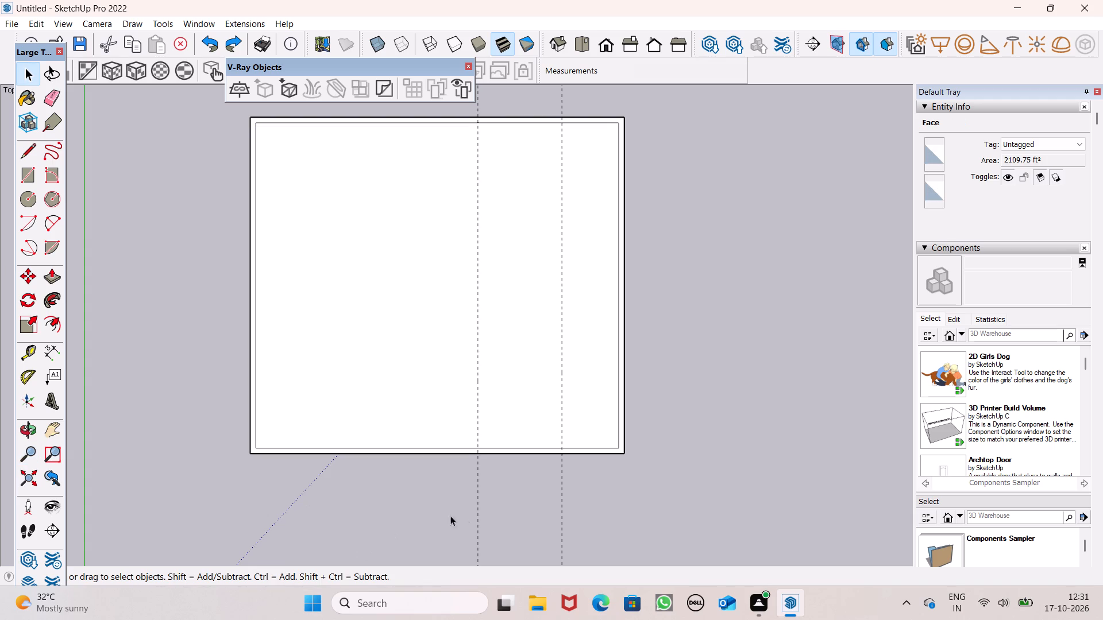
left_click(480, 506)
key("Delete")
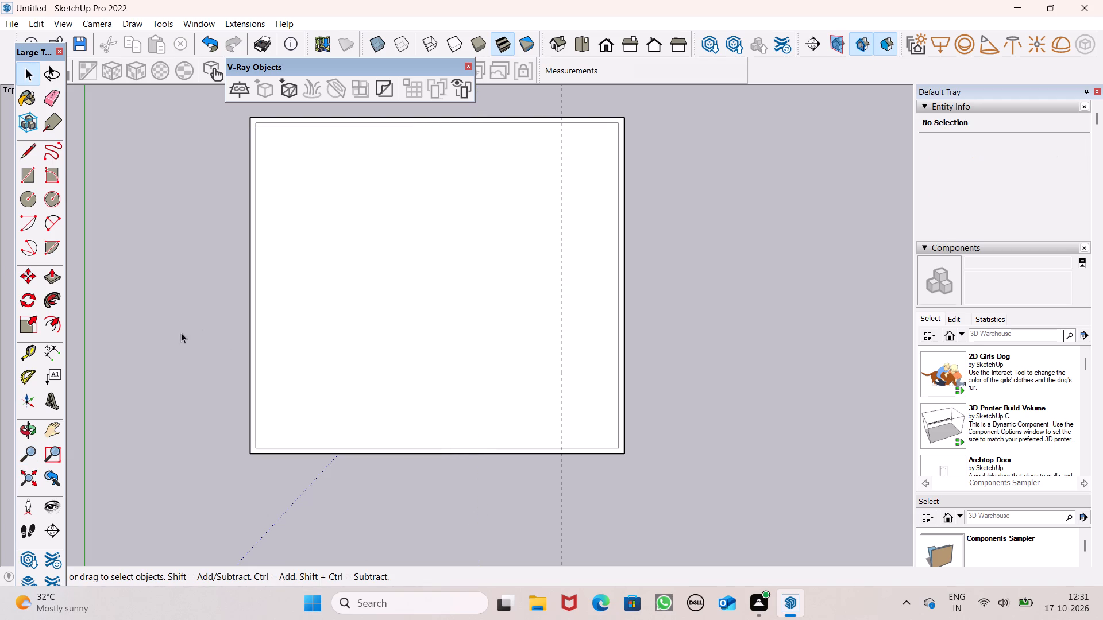
Place a parallel guide 6" from the remaining guide, toward the green axis.
left_click(29, 356)
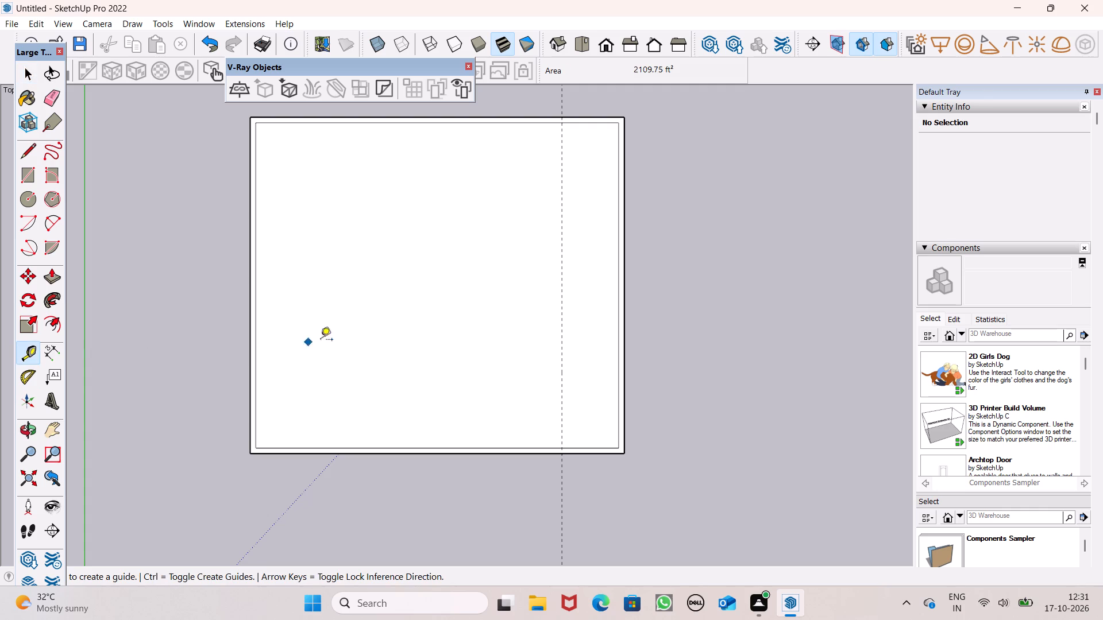
left_click(564, 352)
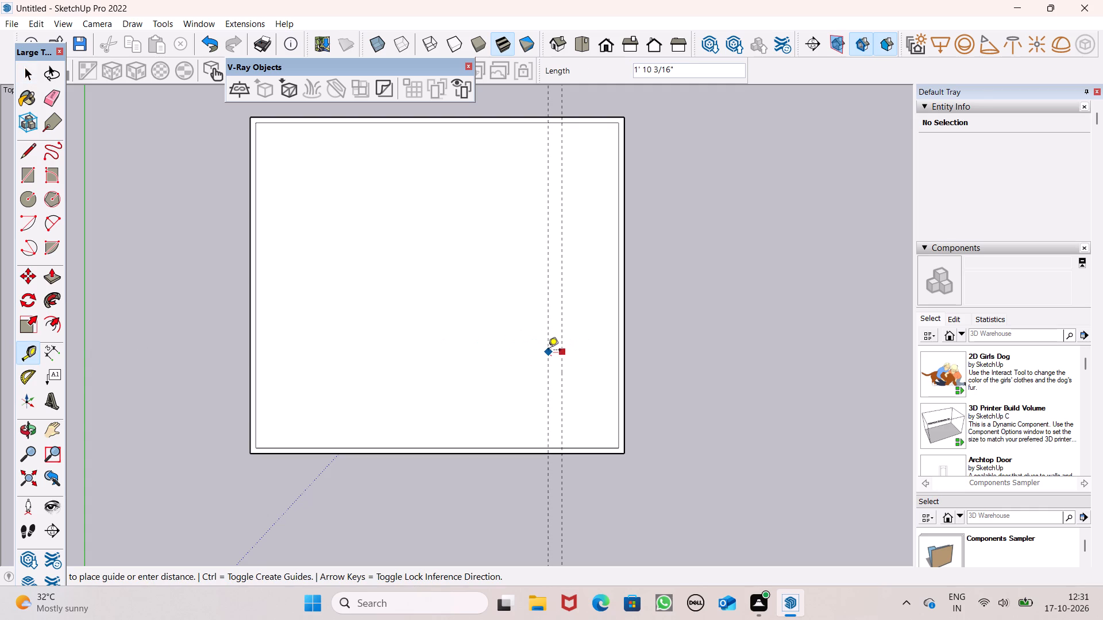
type("6\"")
key("Return")
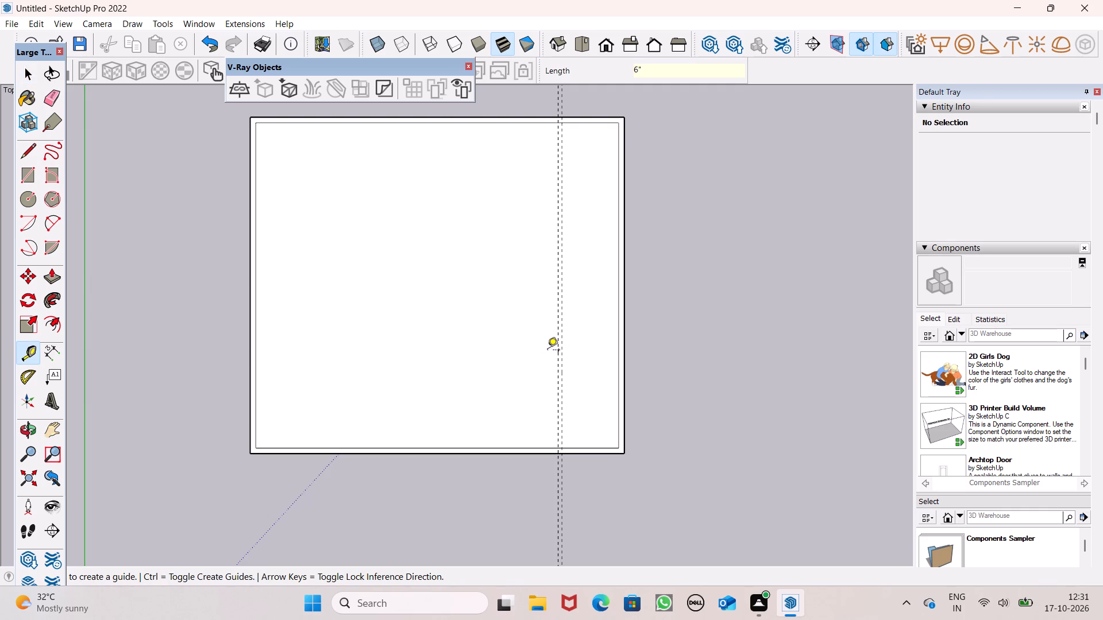
Add a second guide pair toward the green axis, about 11' 4" from the first pair and spaced 6" apart.
left_click(556, 335)
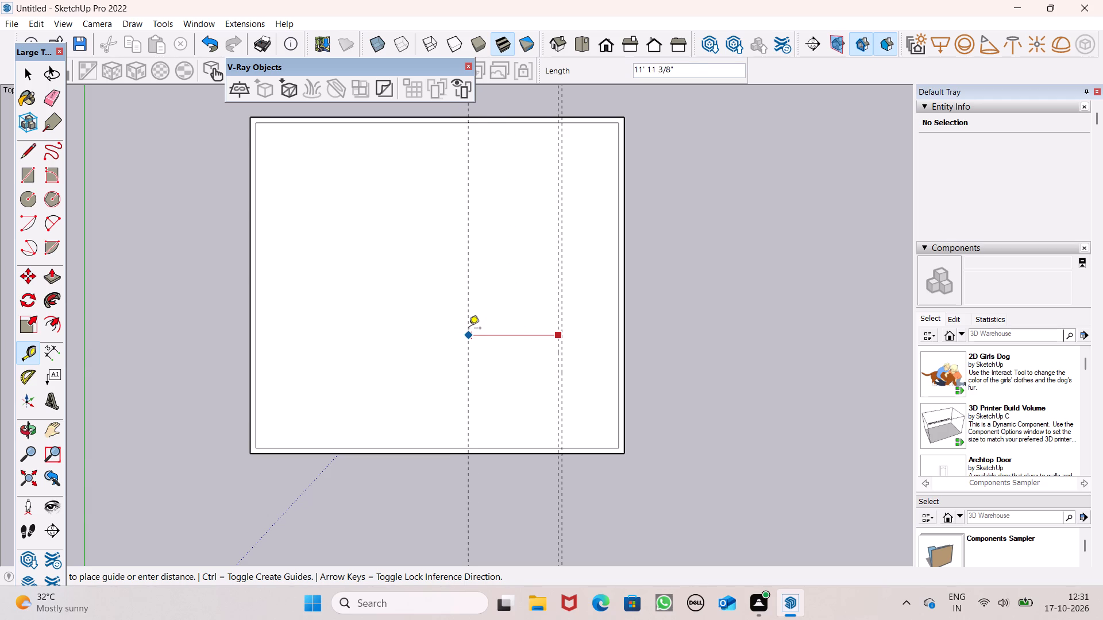
left_click(473, 328)
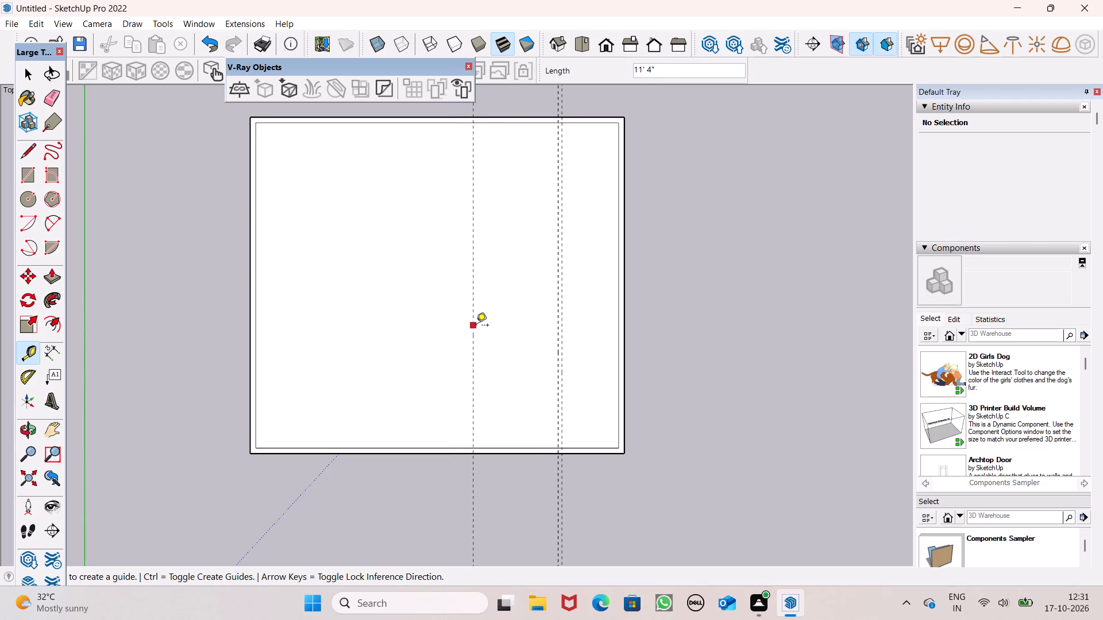
left_click(476, 326)
type("6\"")
key("Return")
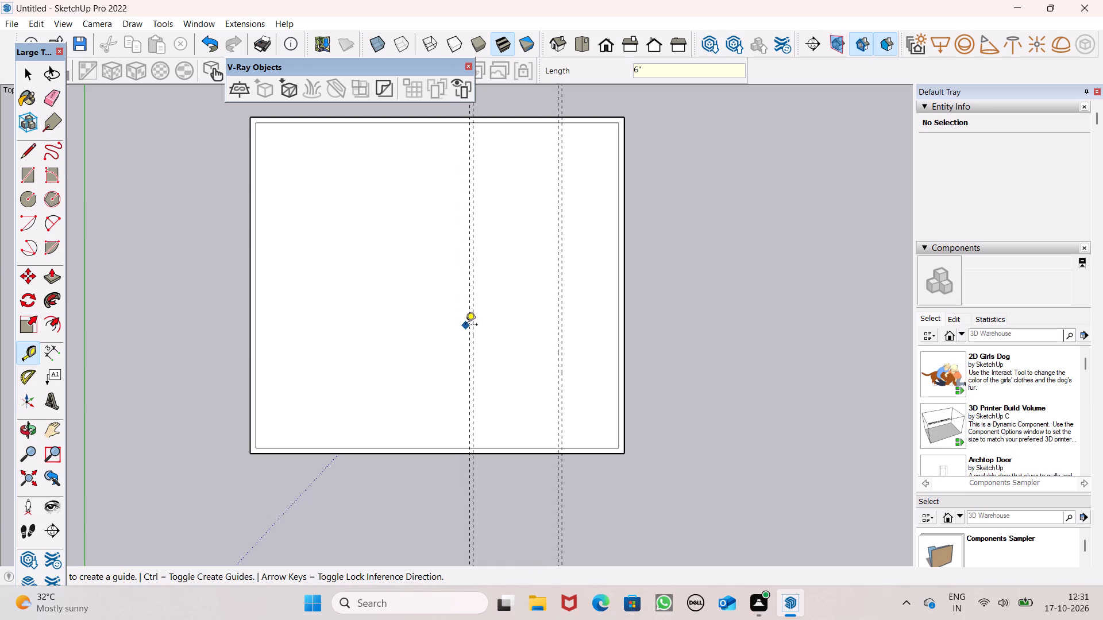
Place a guide about 14' 6 5/8" in from the inner outline's edge nearest the red axis, and another 6" beyond it.
left_click(392, 451)
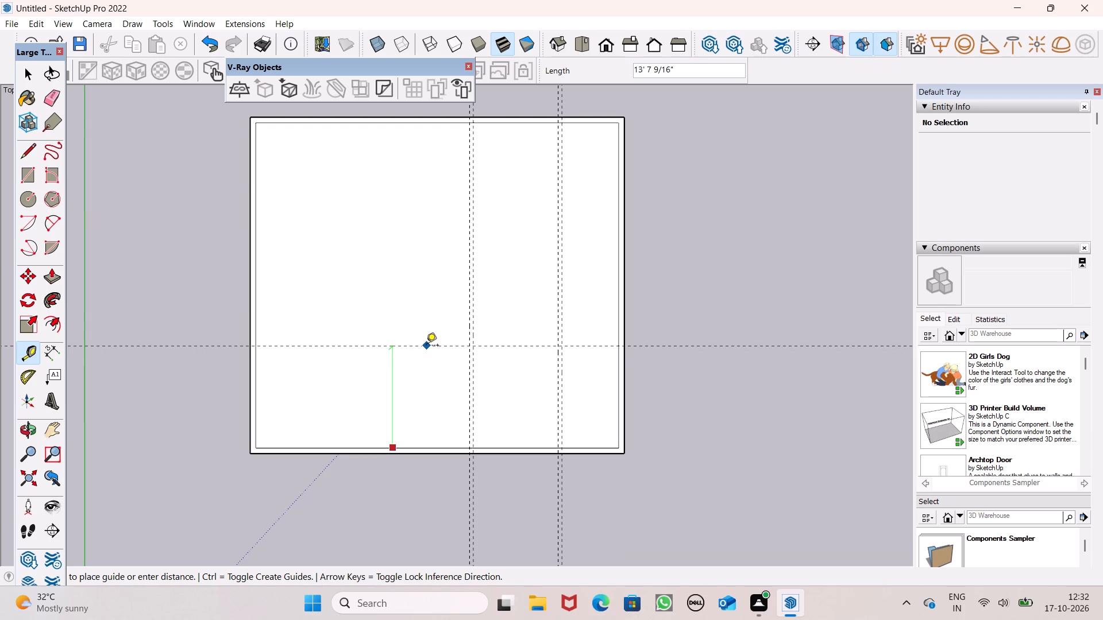
left_click(435, 339)
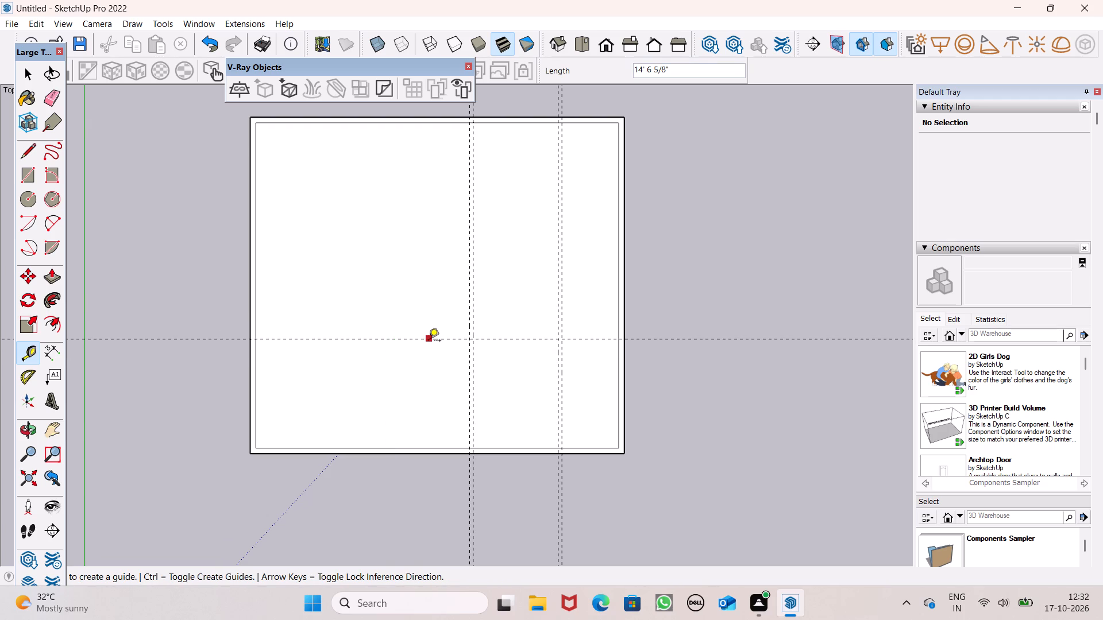
left_click(429, 342)
type("6\"")
key("Return")
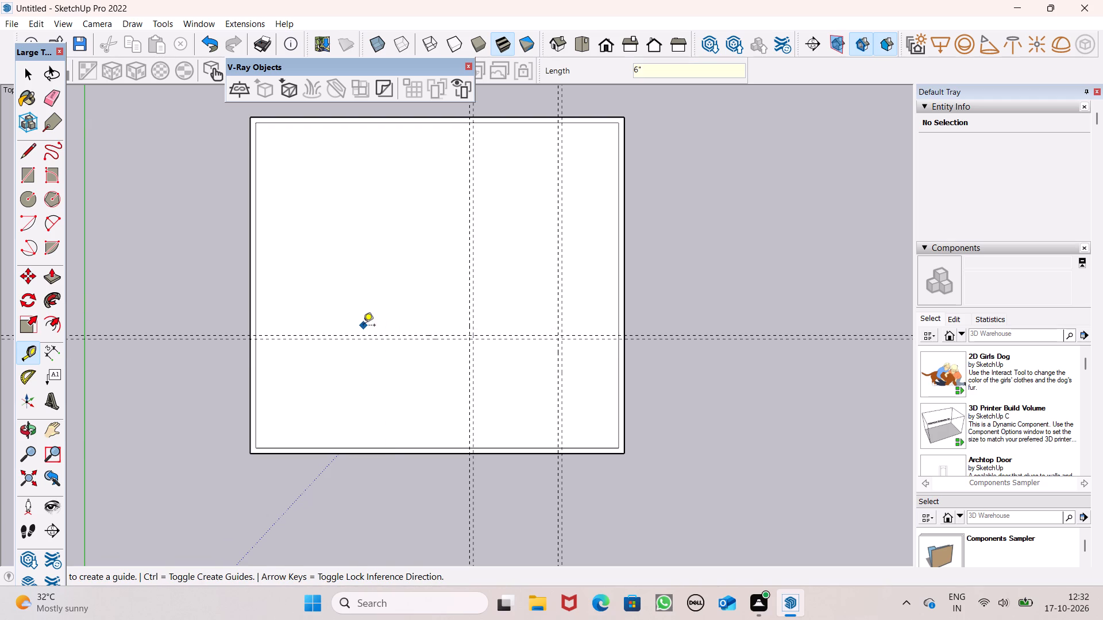
Draw a 6" by about 29' 1" partition rectangle between the red-direction guides, from the inner outline to the nearest crossing guide pair.
left_click(30, 179)
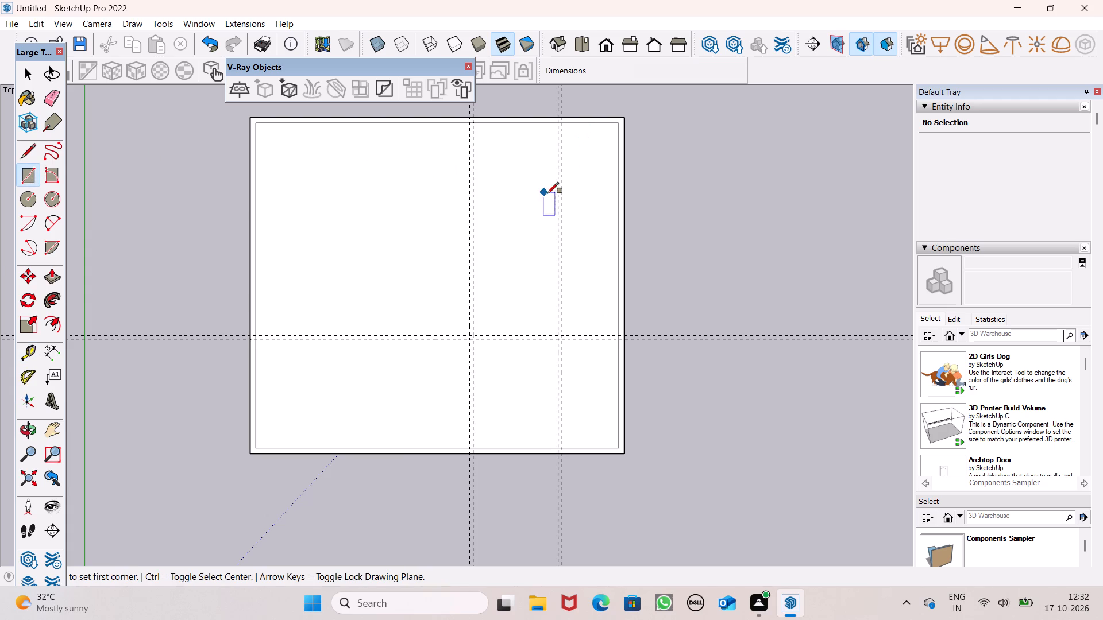
left_click(258, 334)
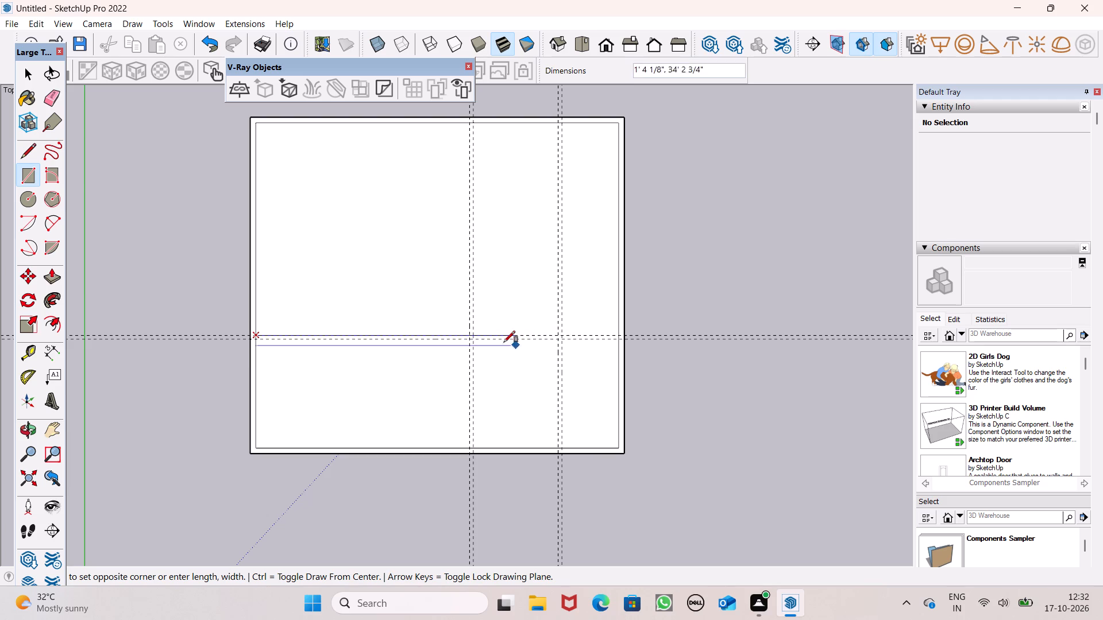
scroll(465, 352, "up", 11)
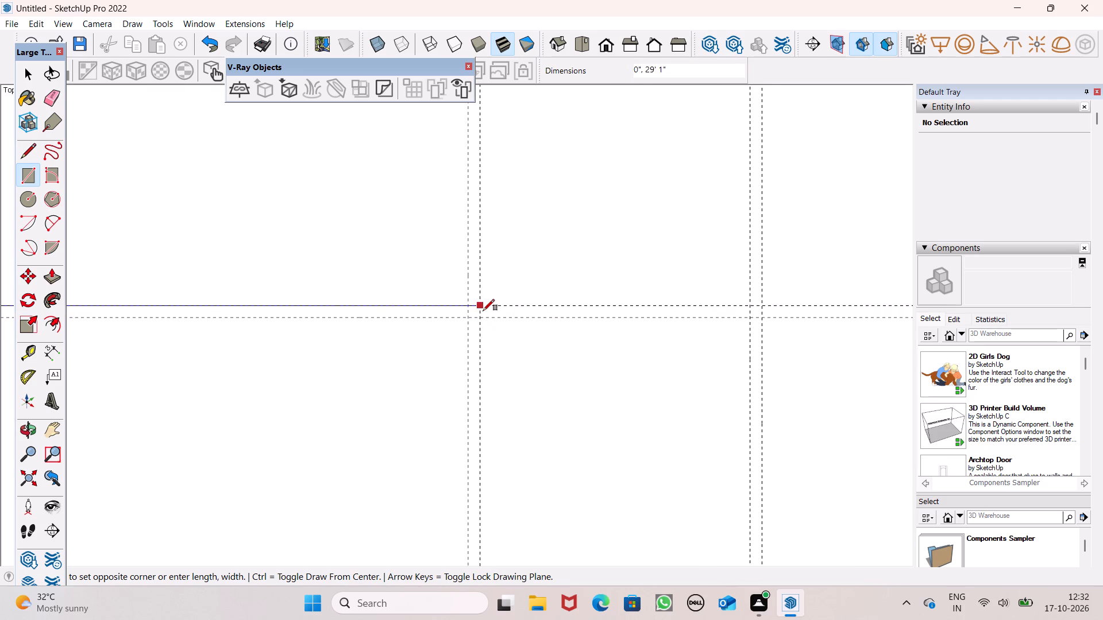
left_click(480, 319)
Draw a 6" by about 40' 1 1/2" partition rectangle along the guide pair nearer the green axis, starting at the inner outline's far edge.
scroll(545, 212, "down", 11)
scroll(474, 404, "down", 10)
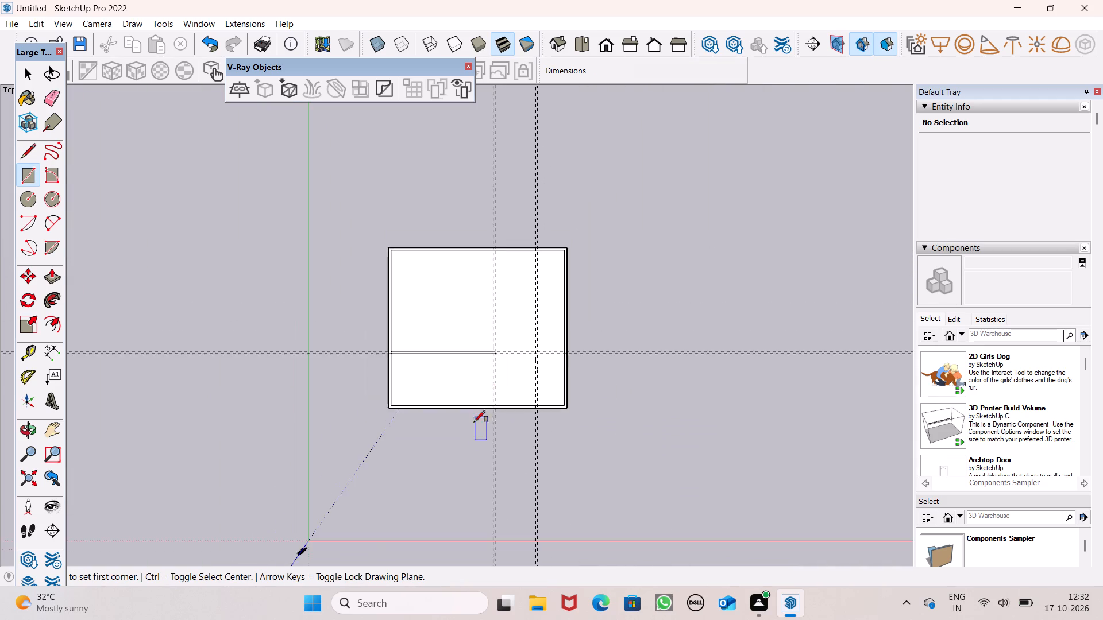
scroll(529, 308, "up", 6)
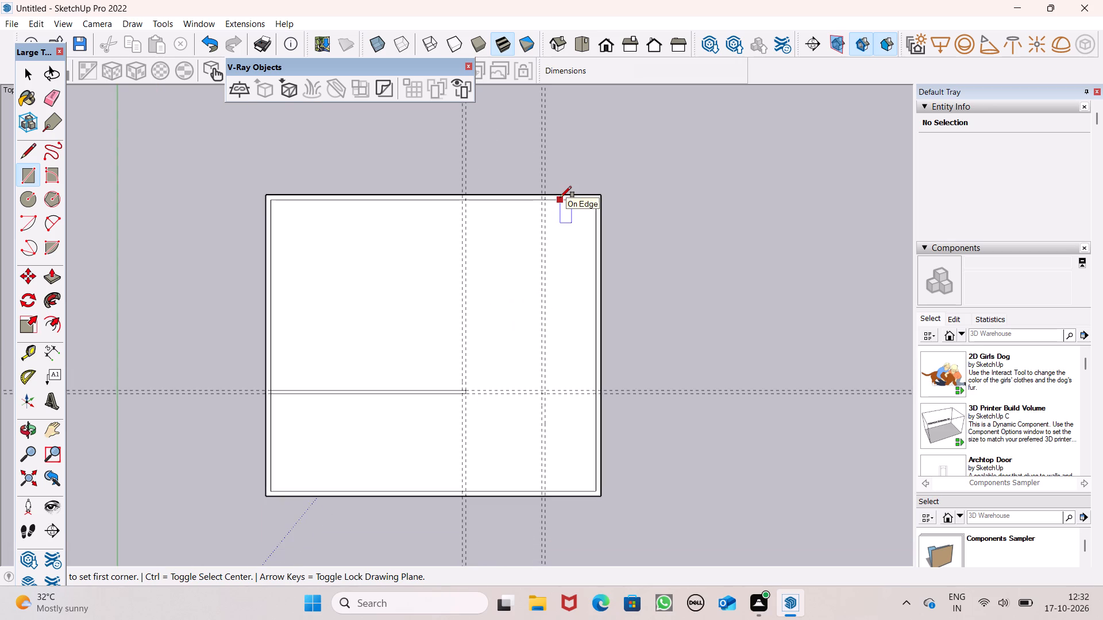
scroll(560, 197, "down", 3)
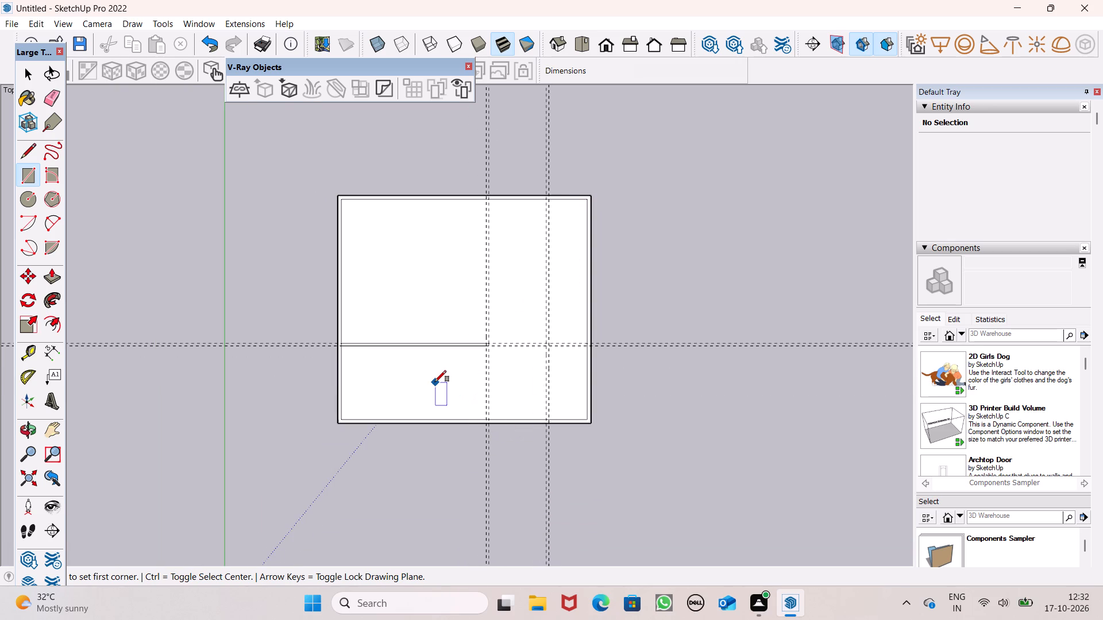
scroll(439, 382, "up", 2)
scroll(489, 368, "up", 4)
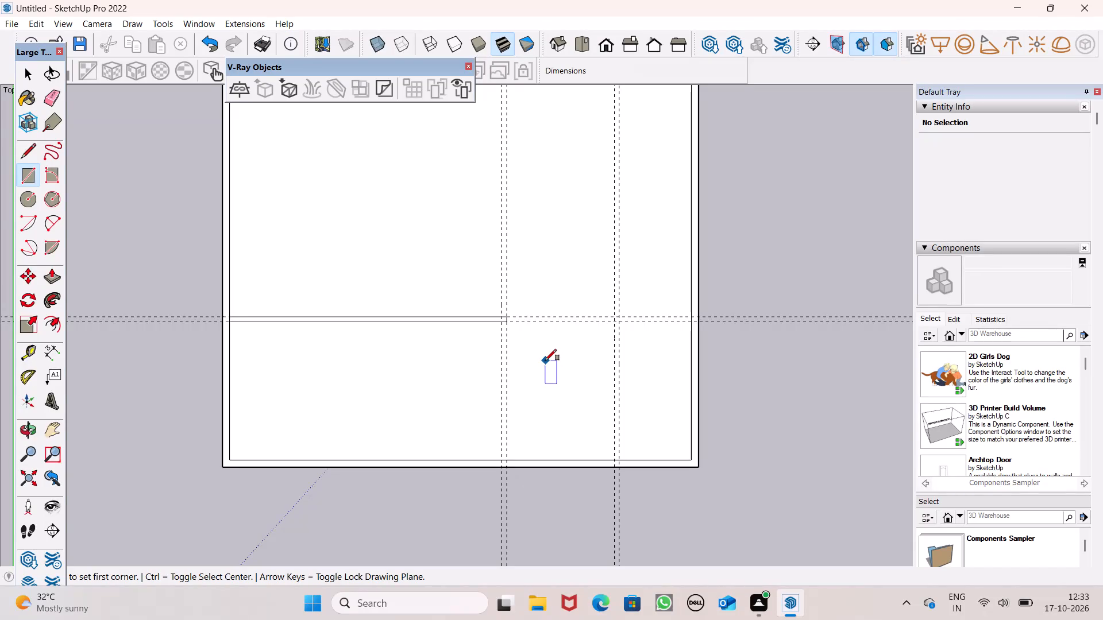
scroll(545, 361, "down", 2)
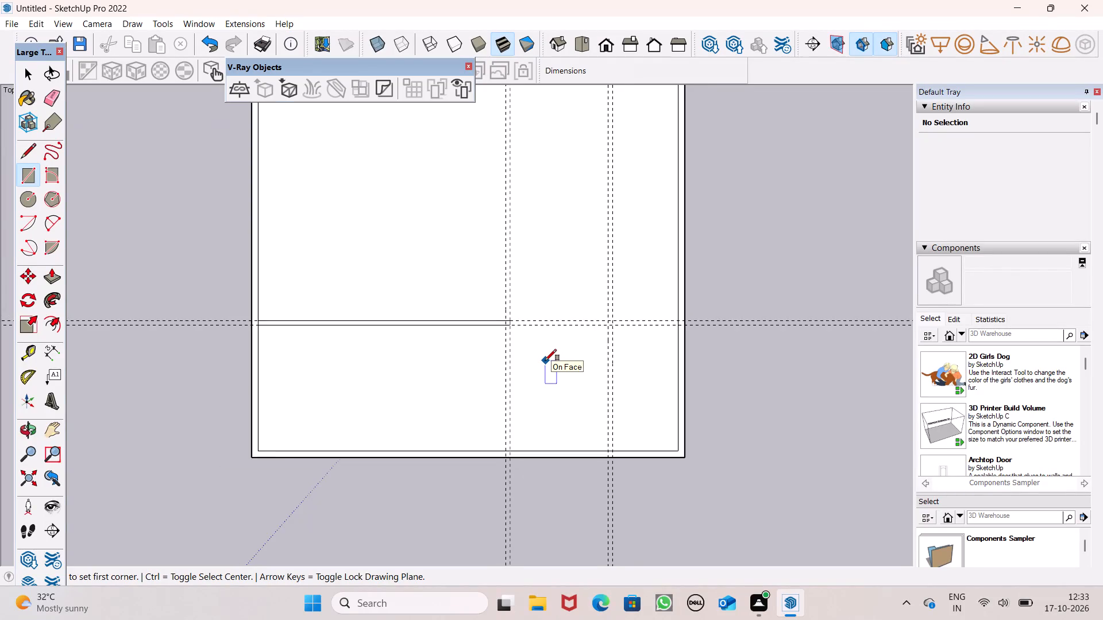
scroll(595, 352, "up", 1)
scroll(596, 355, "down", 1)
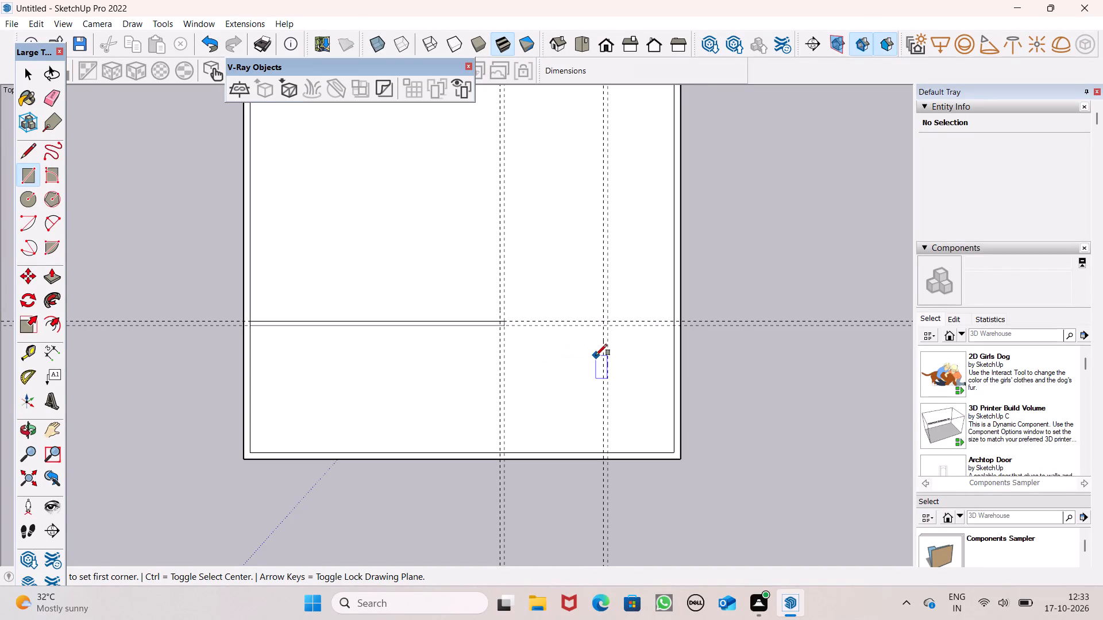
scroll(670, 266, "up", 1)
scroll(661, 279, "down", 1)
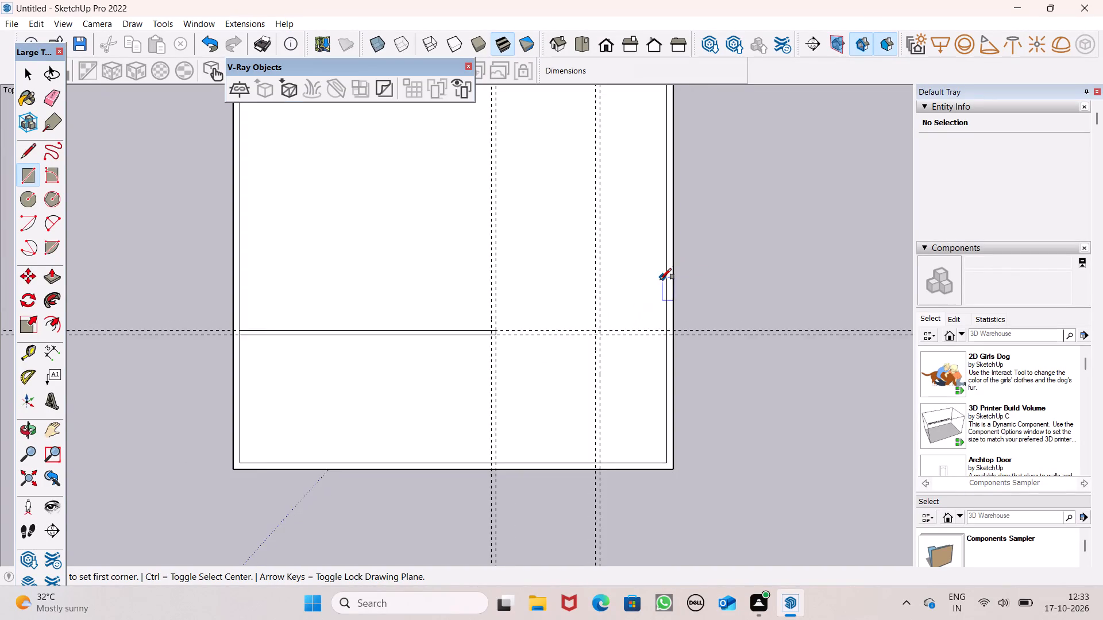
scroll(677, 278, "down", 1)
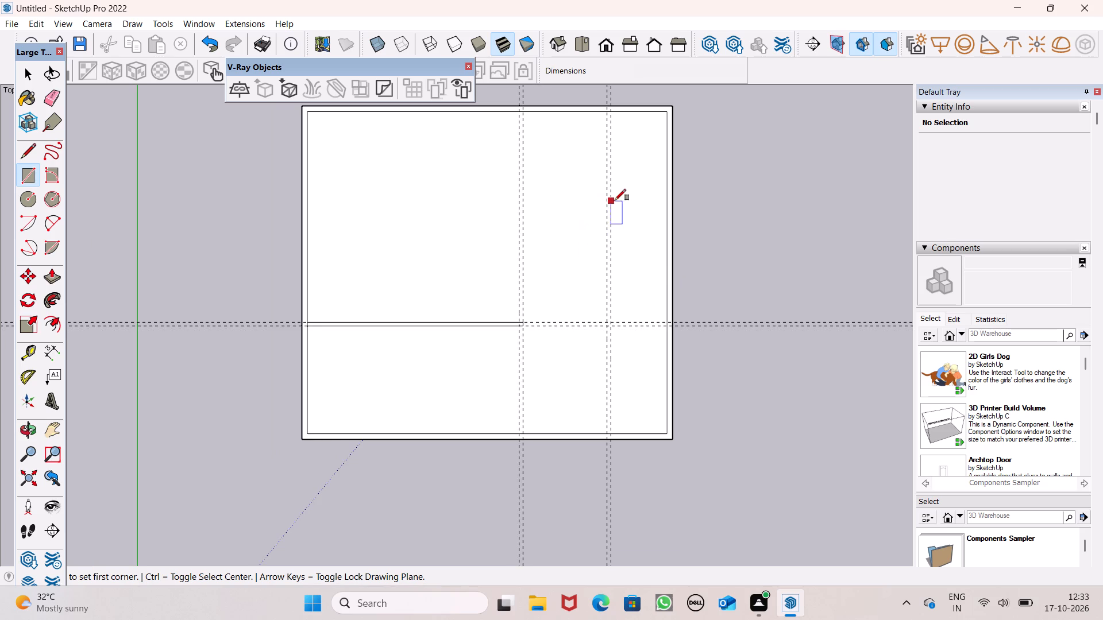
scroll(615, 200, "up", 1)
scroll(569, 270, "down", 4)
scroll(567, 151, "up", 3)
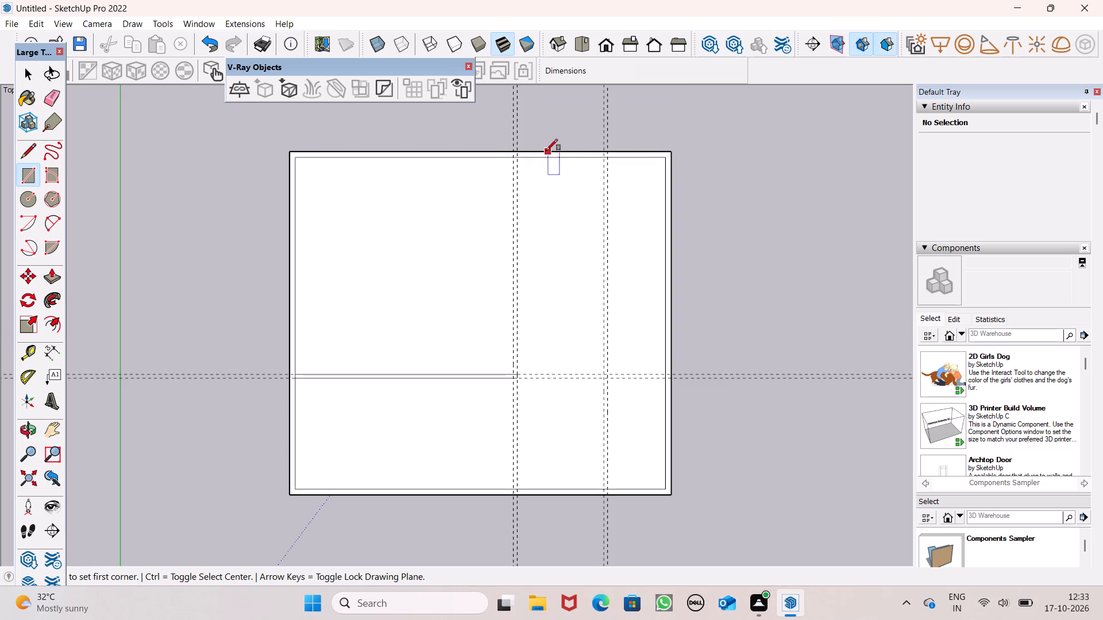
left_click(512, 158)
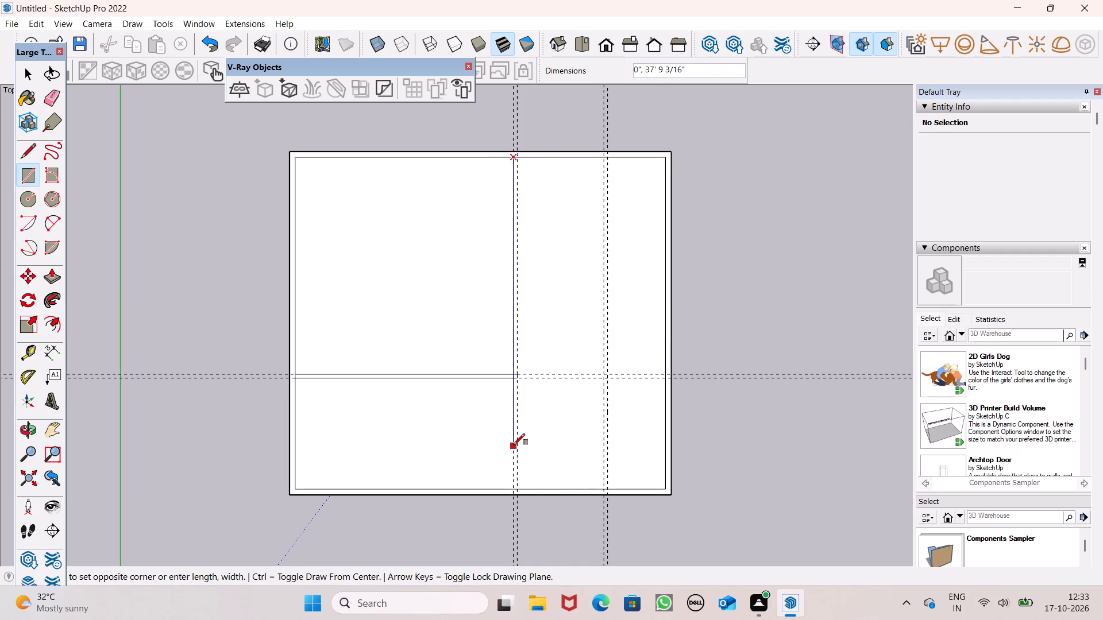
scroll(514, 445, "up", 1)
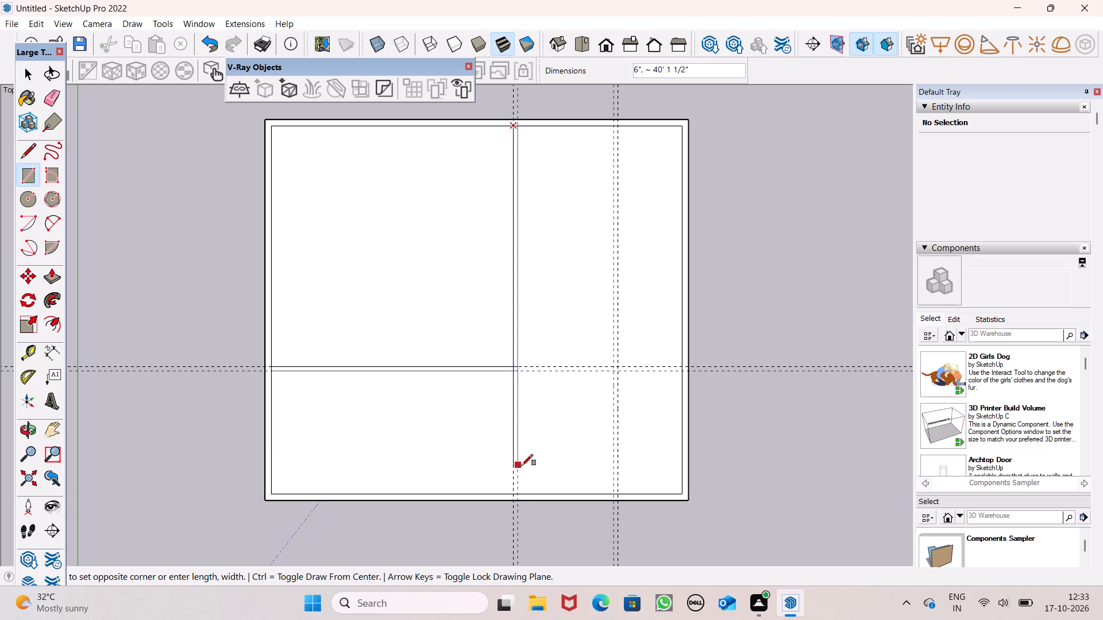
left_click(522, 466)
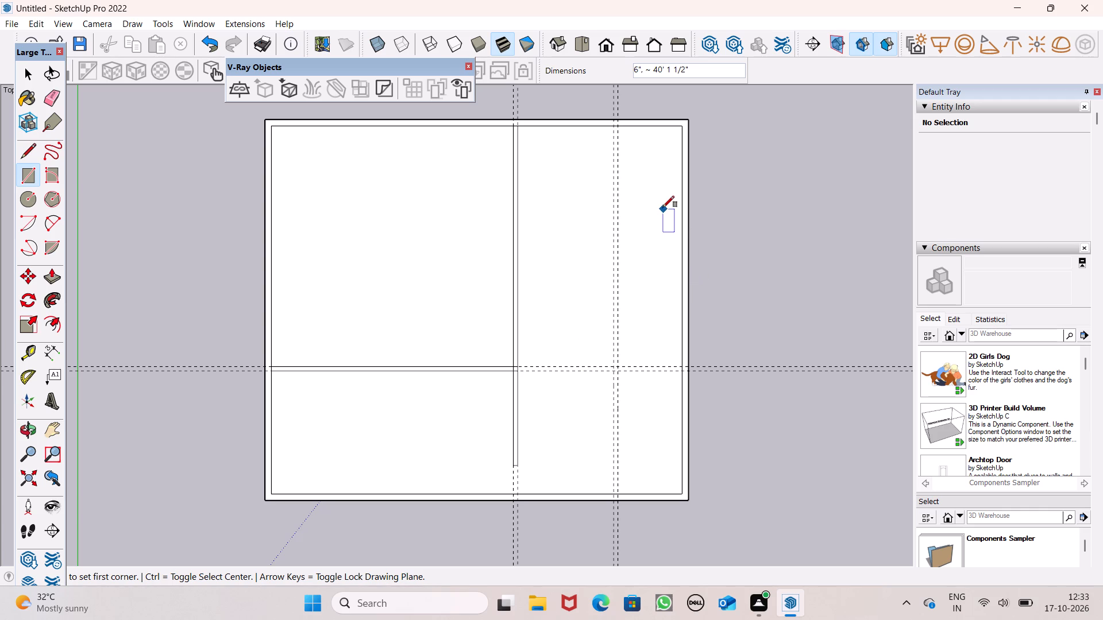
Draw a 6" by about 39' 5 7/16" partition rectangle along the guide pair farther from the green axis, from the same inner edge.
left_click(614, 126)
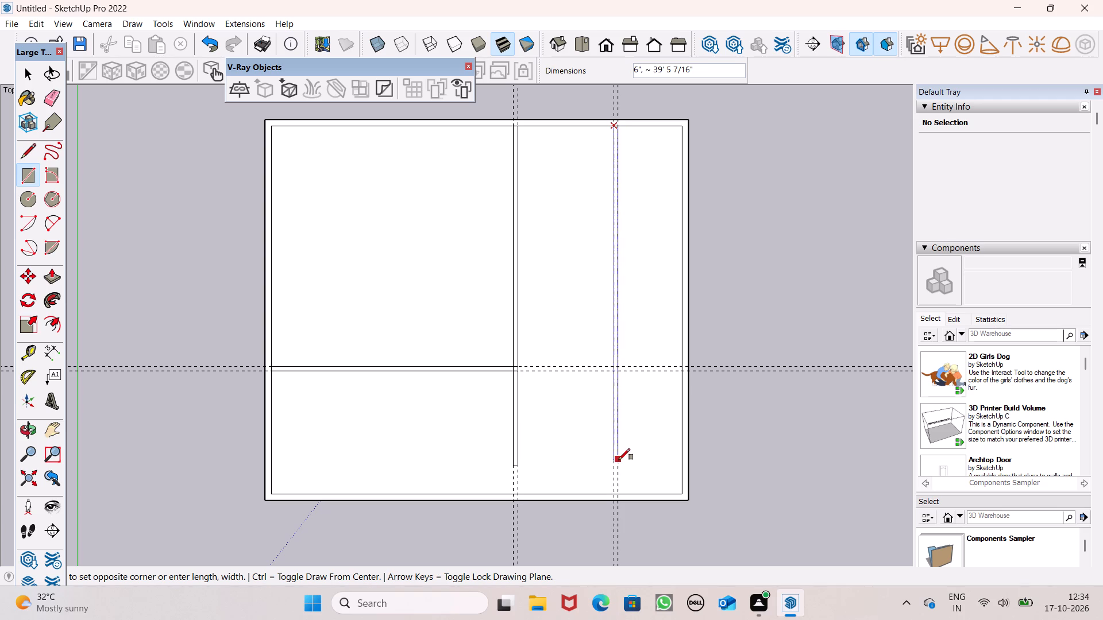
left_click(619, 460)
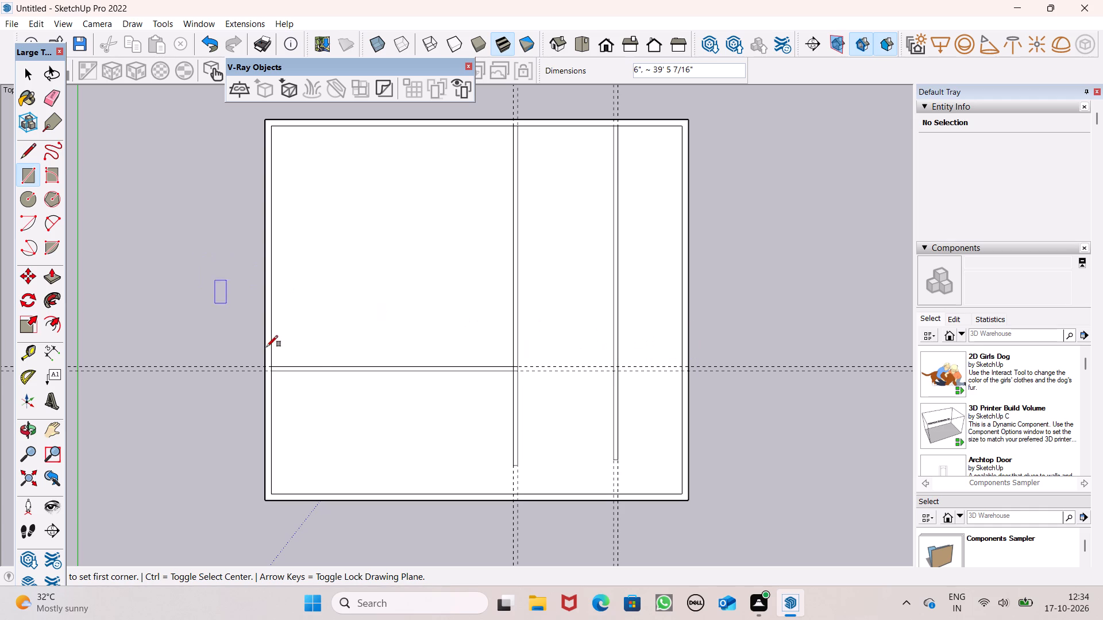
Draw a cross-partition rectangle about 12' 6" by 8 1/8" from the end of the longer partition past the second partition's guides.
scroll(515, 470, "up", 9)
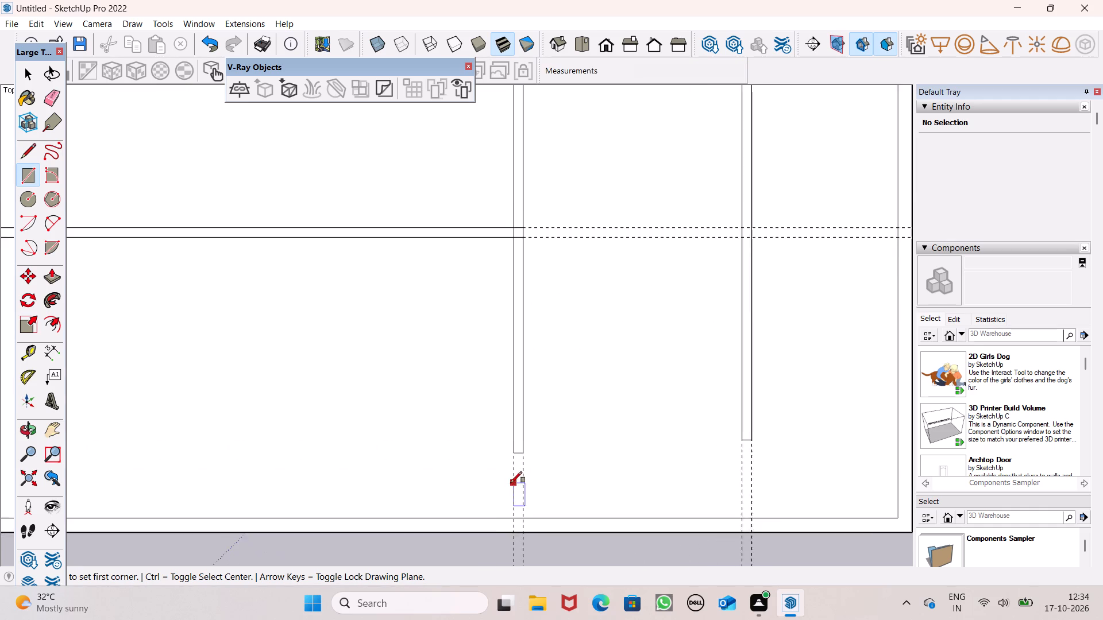
left_click(516, 453)
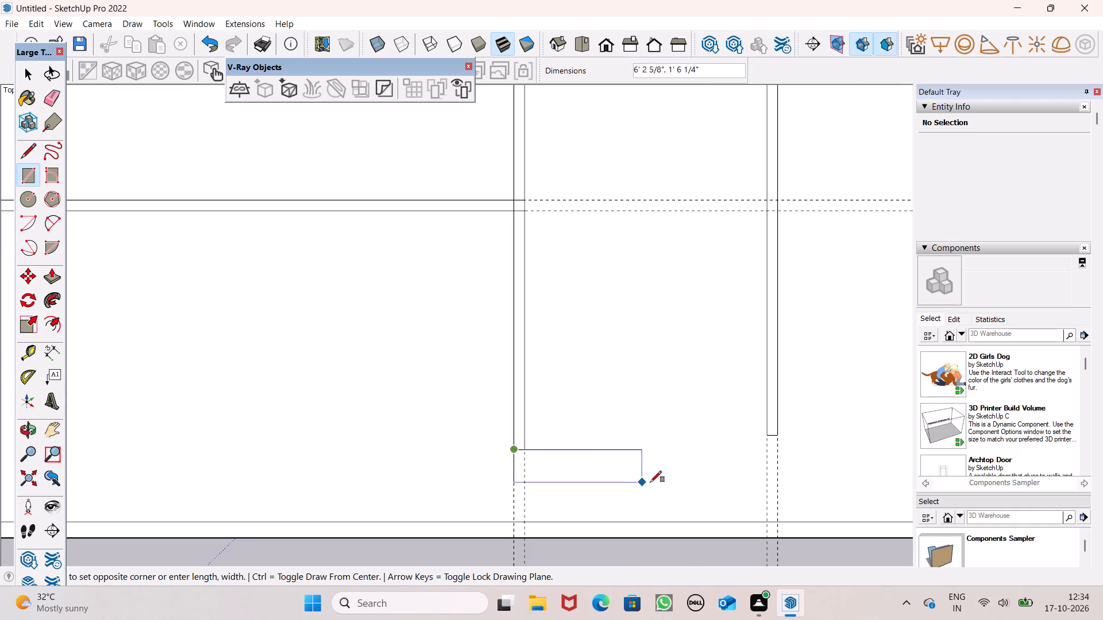
scroll(704, 492, "down", 3)
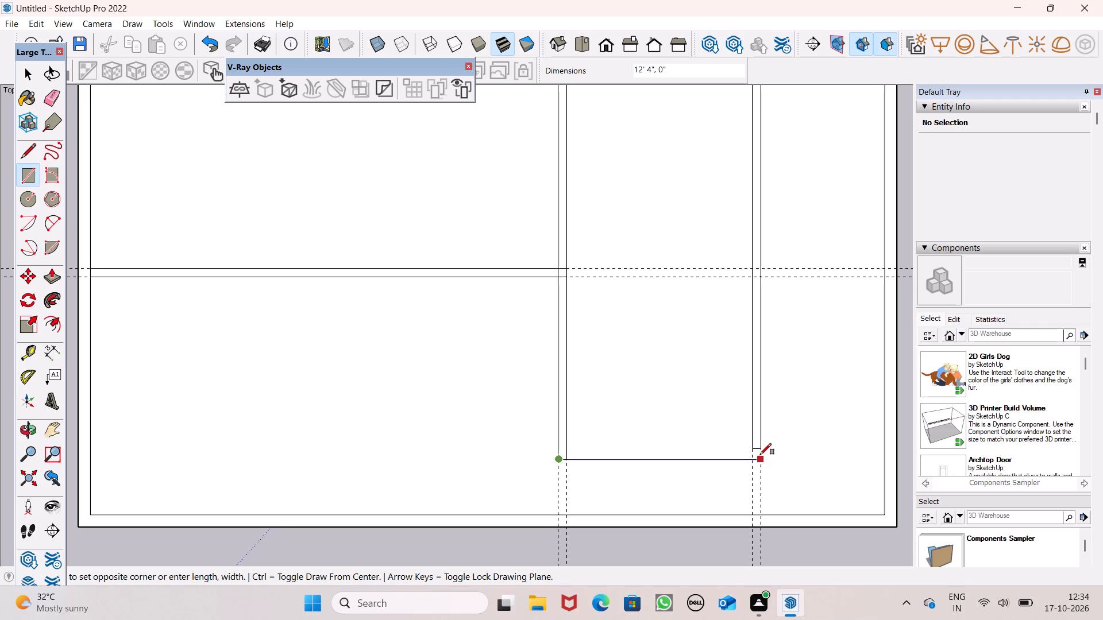
type("6\"")
key("Return")
scroll(777, 463, "up", 5)
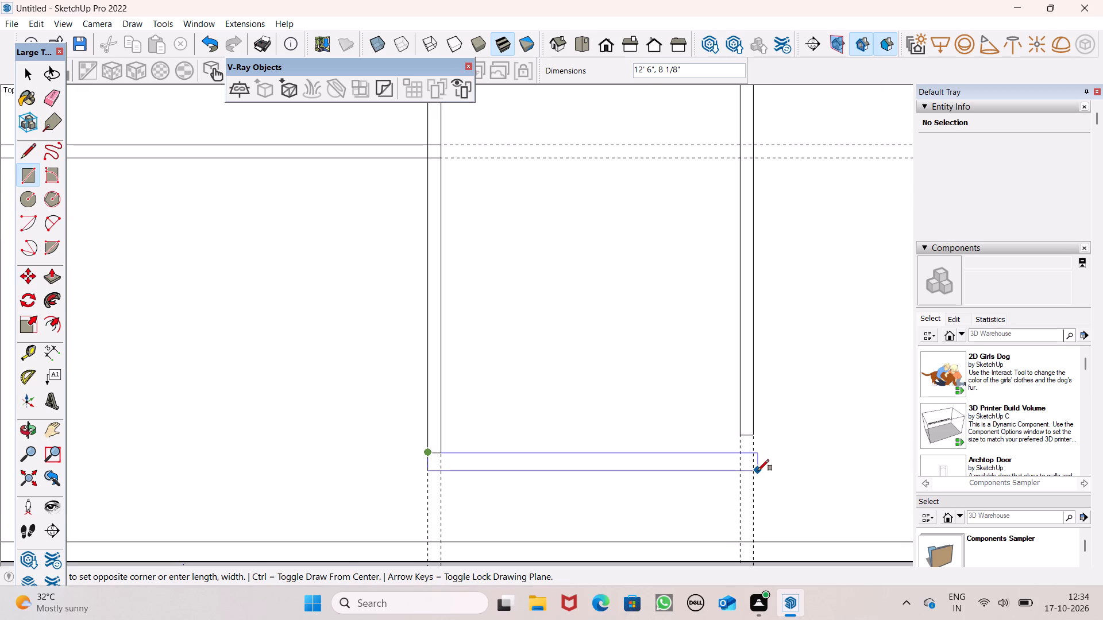
left_click(758, 471)
key("space")
Erase all the construction guides crossing the slab.
scroll(652, 426, "down", 2)
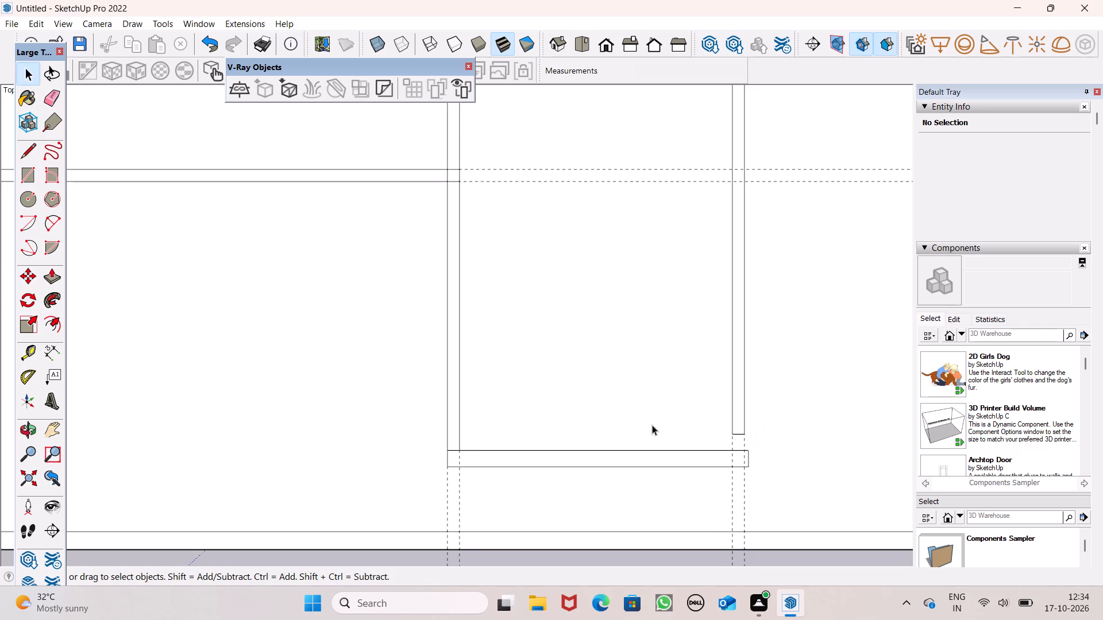
left_click(61, 98)
scroll(497, 231, "down", 9)
left_click_drag(786, 211, 786, 224)
left_click(620, 409)
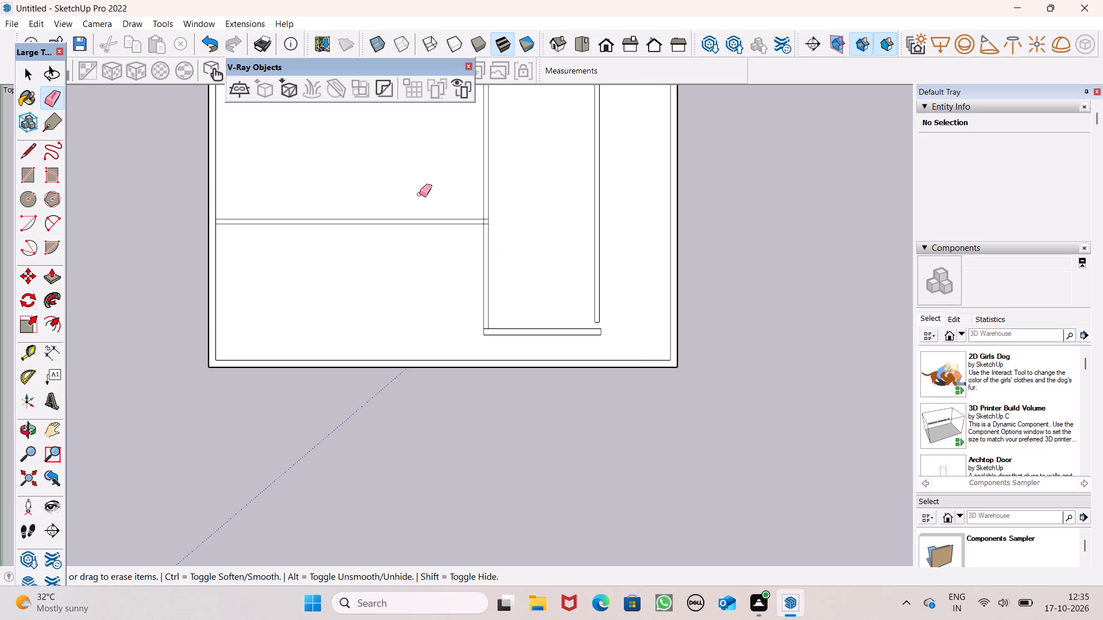
Erase the edges dividing the partitions at the T-junction and at the corner with the cross partition.
scroll(448, 187, "up", 6)
scroll(493, 238, "up", 7)
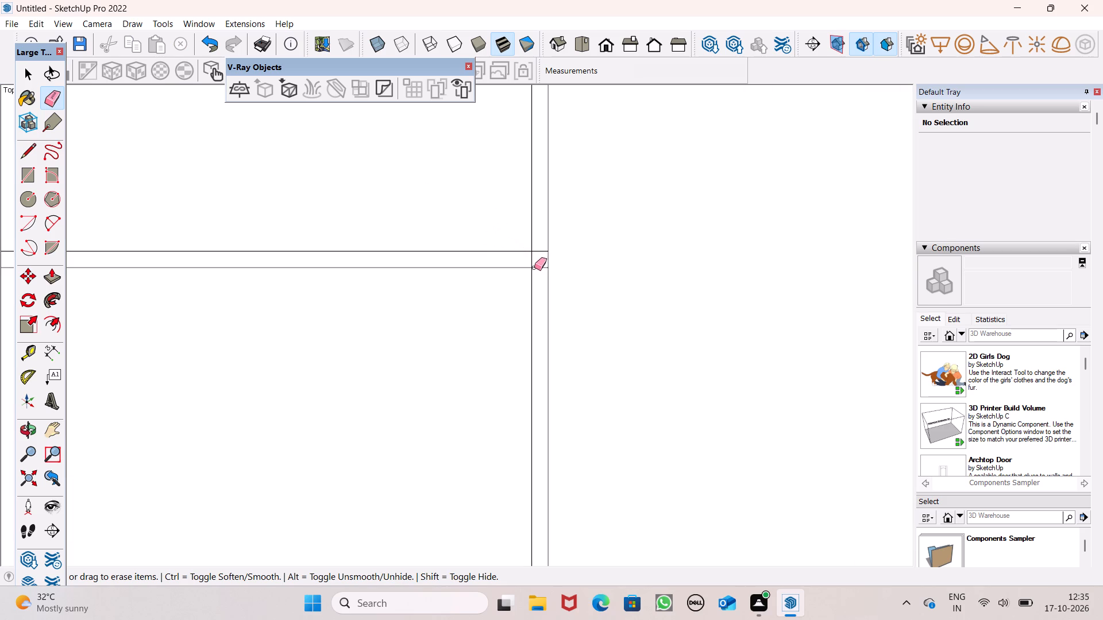
left_click_drag(534, 268, 539, 265)
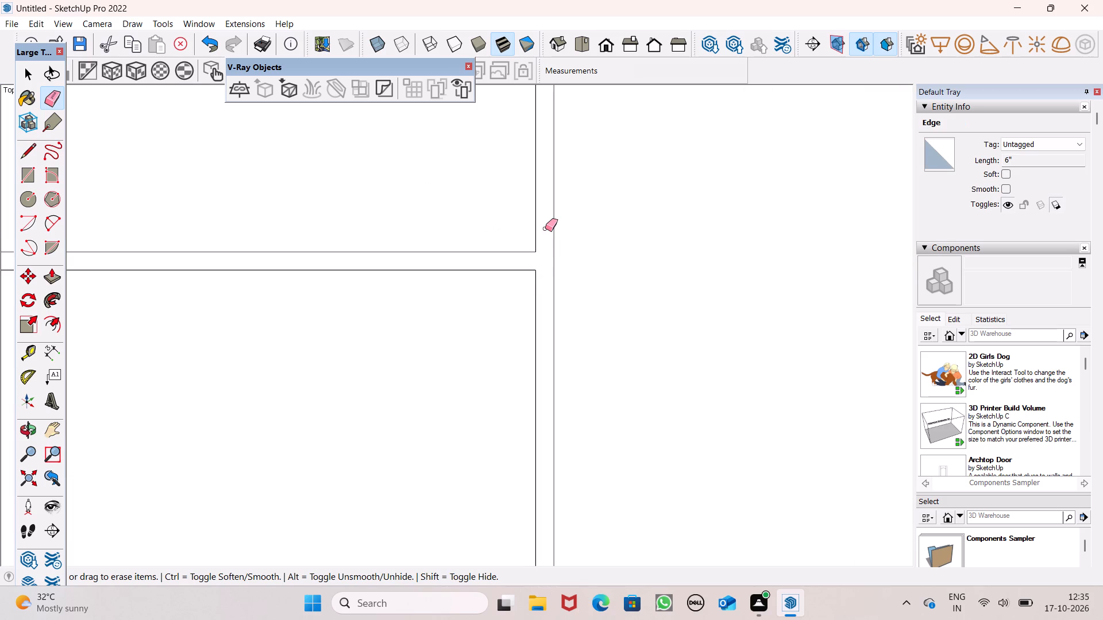
scroll(406, 238, "down", 5)
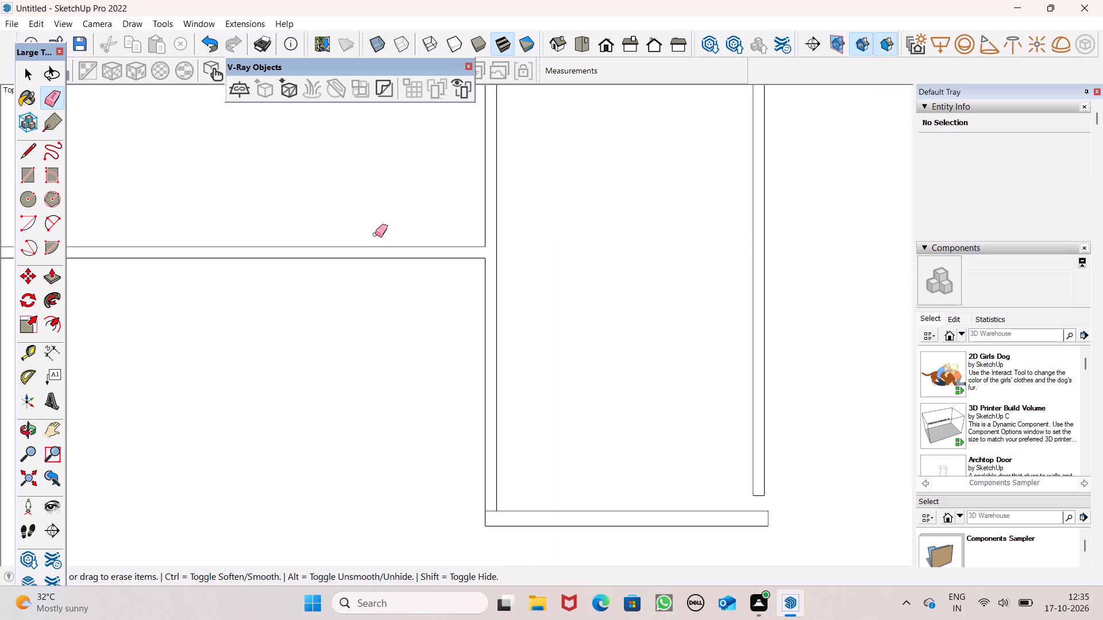
scroll(375, 234, "down", 4)
scroll(461, 437, "up", 12)
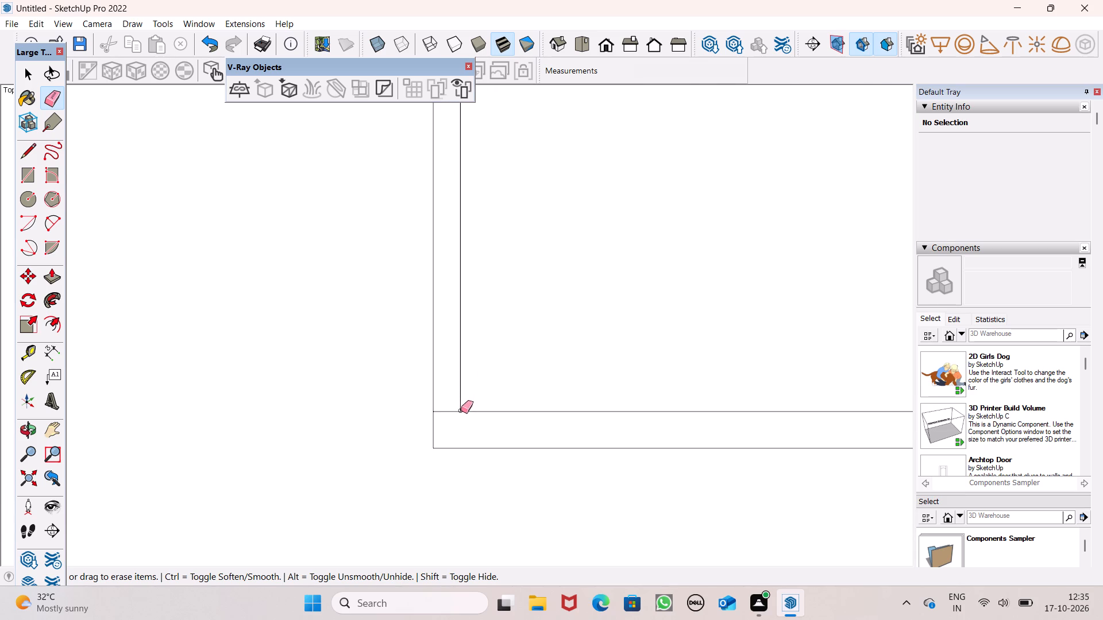
left_click_drag(448, 409, 445, 415)
scroll(424, 339, "down", 8)
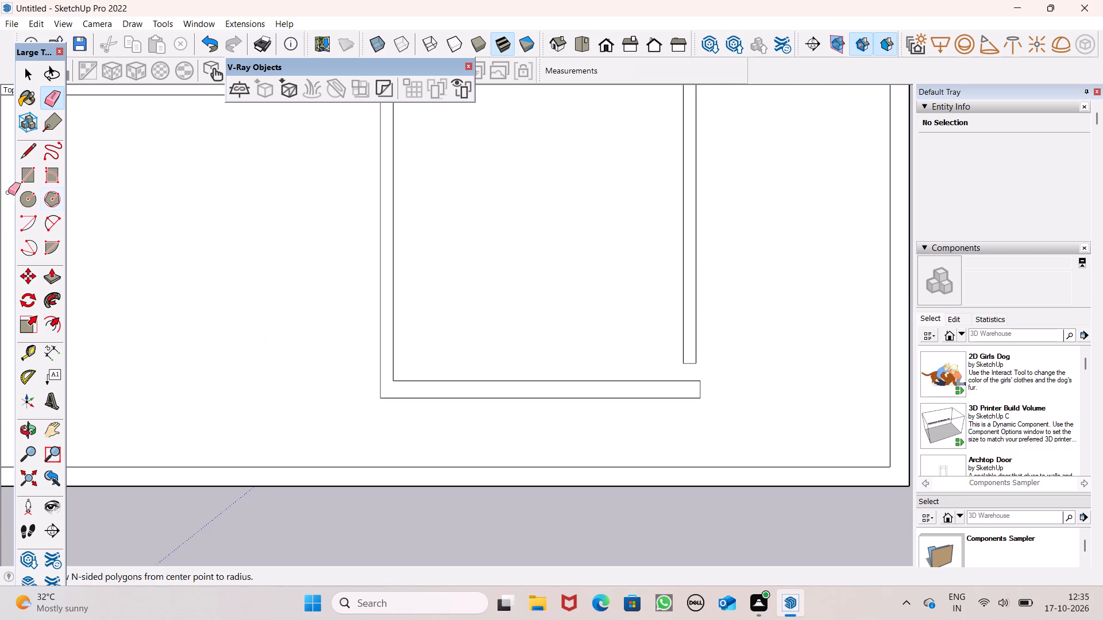
Extend both edges of the shorter partition about 8 1/8" to the cross partition, and continue its outer edge across the cross partition's width.
left_click(32, 150)
scroll(734, 396, "up", 2)
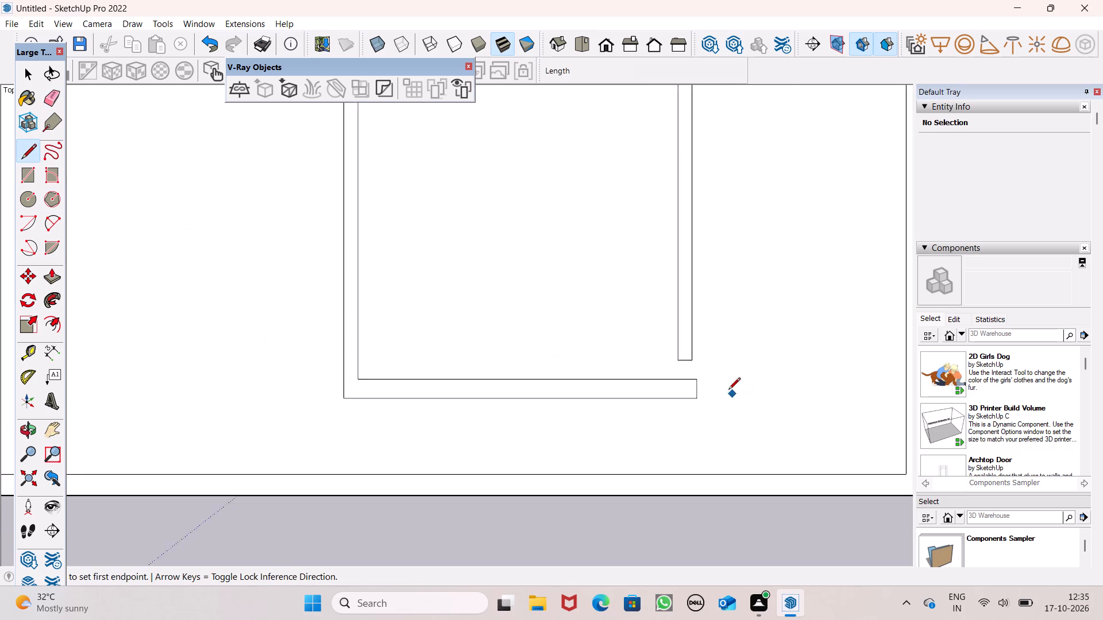
scroll(728, 390, "up", 4)
scroll(645, 344, "up", 5)
left_click(653, 344)
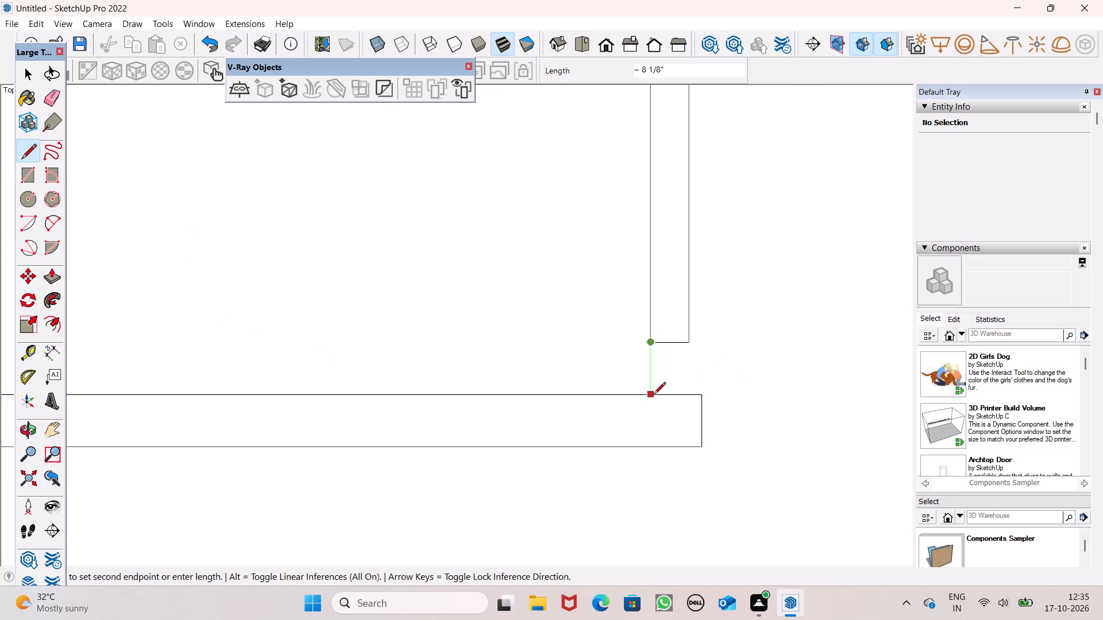
left_click(653, 397)
left_click(691, 344)
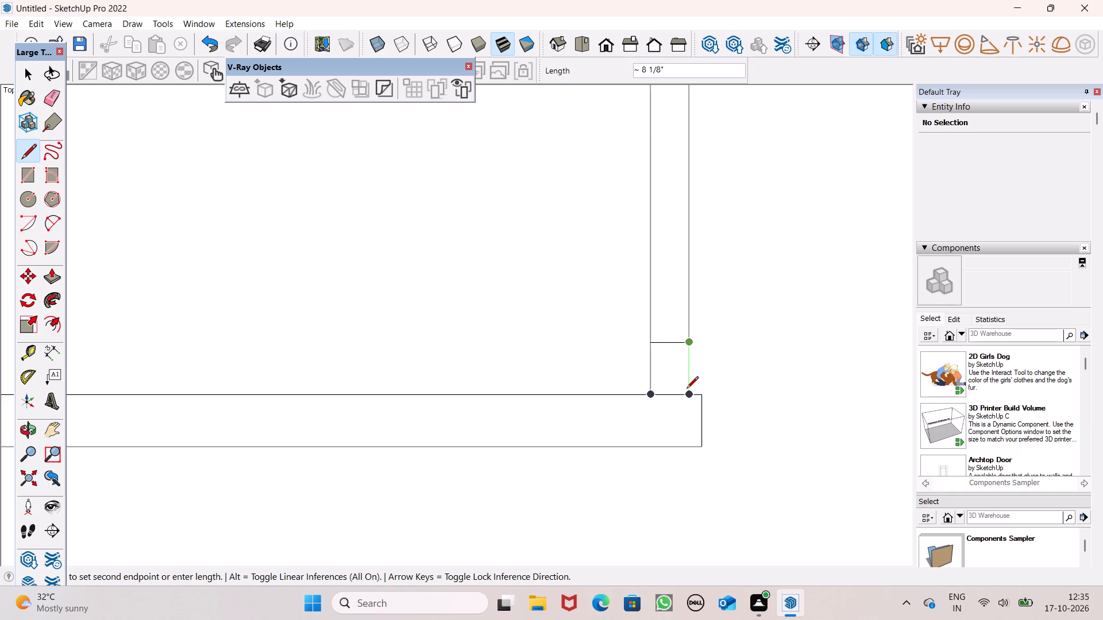
left_click(687, 389)
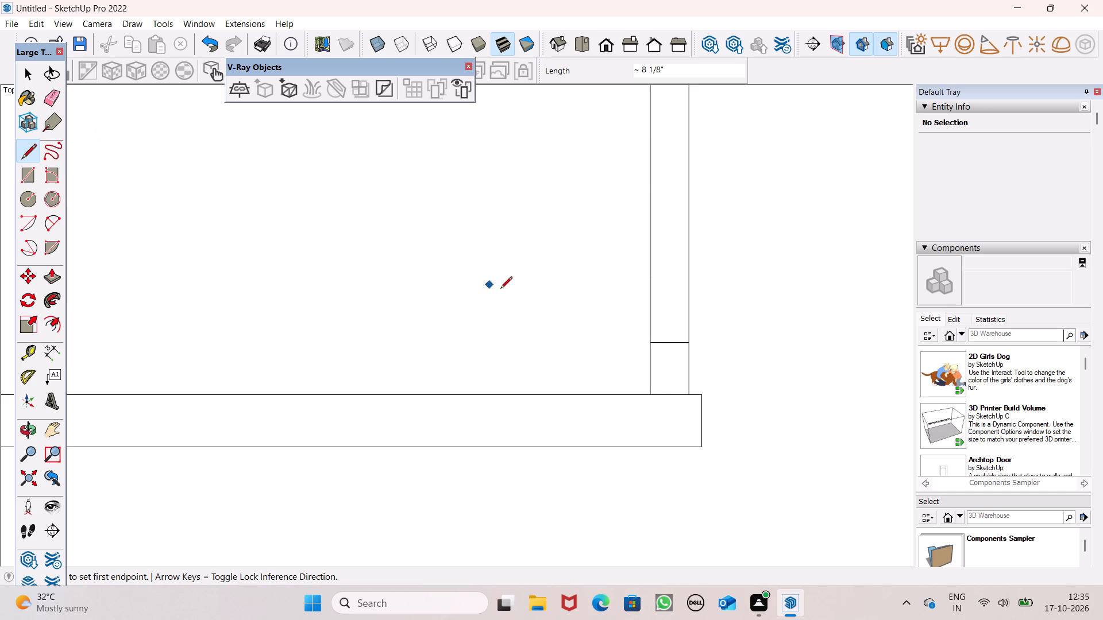
left_click(692, 393)
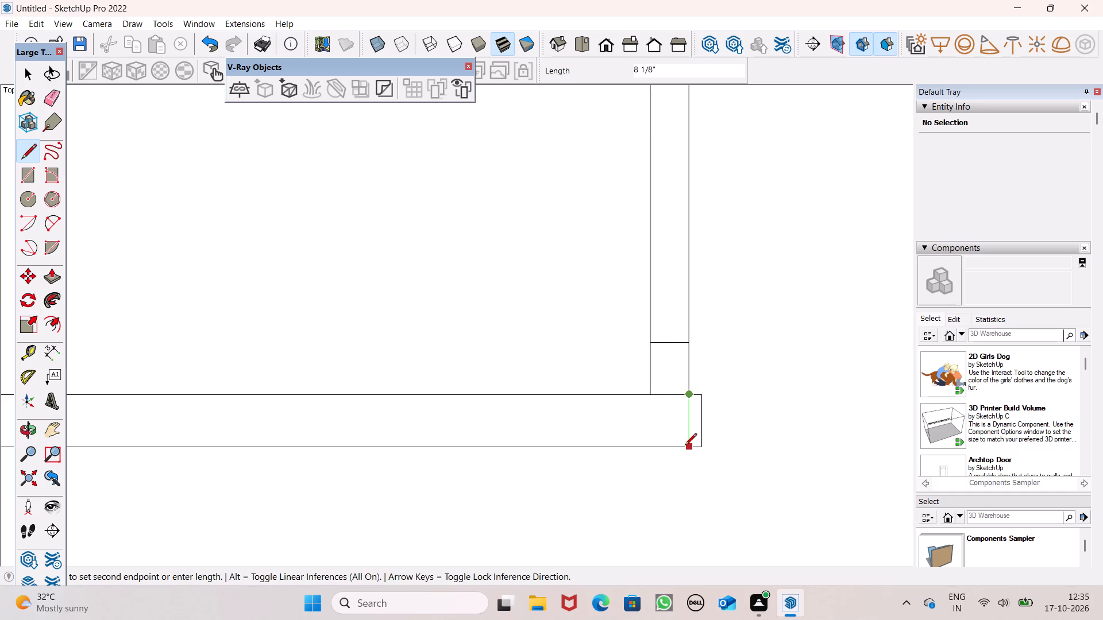
left_click(682, 450)
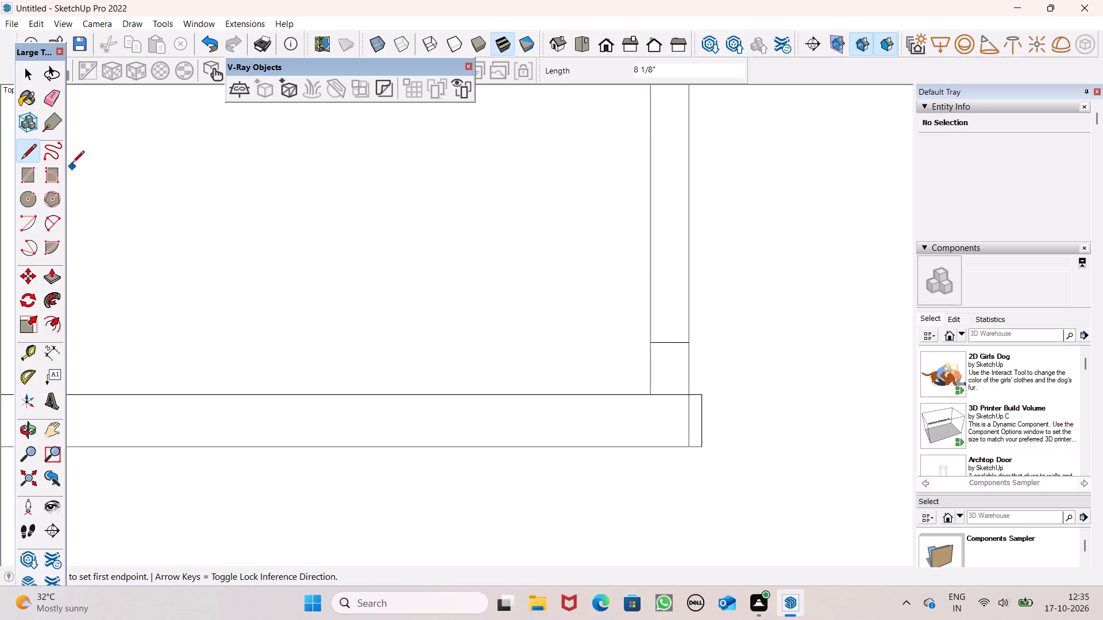
Erase the edges dividing the shorter partition from the cross partition, and the cross partition's overhang beyond their outer corner.
left_click(48, 106)
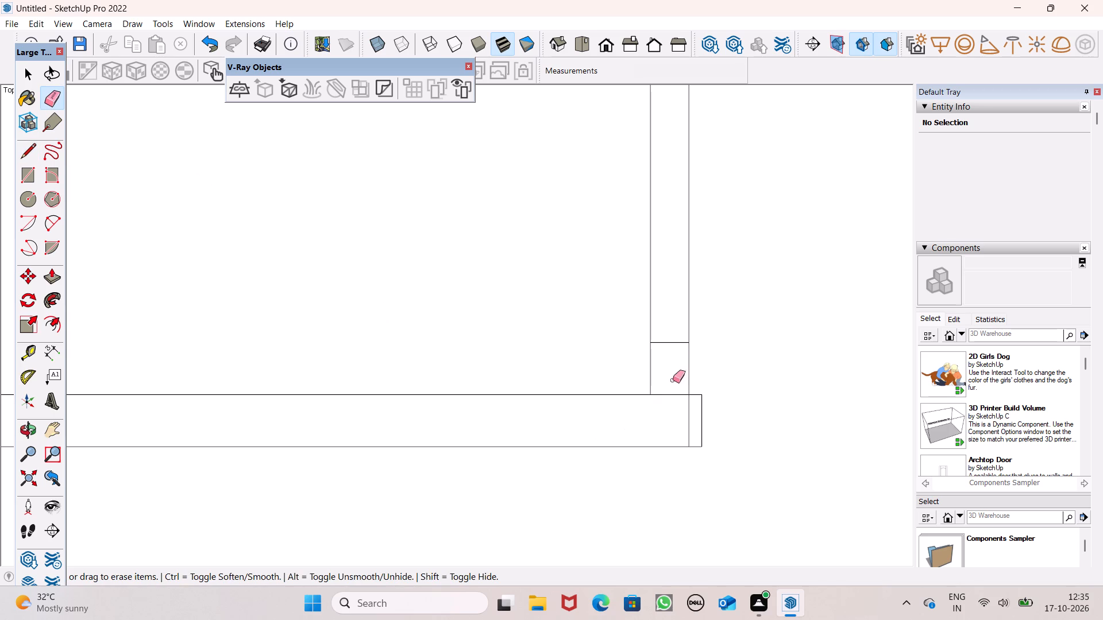
left_click_drag(667, 340, 673, 409)
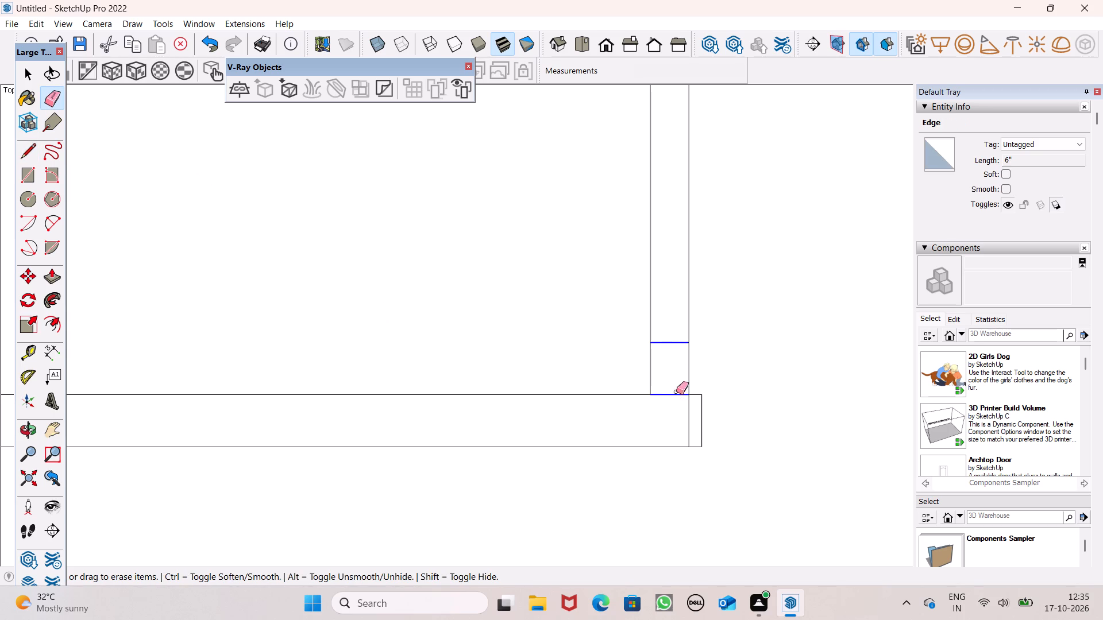
left_click_drag(699, 430, 703, 393)
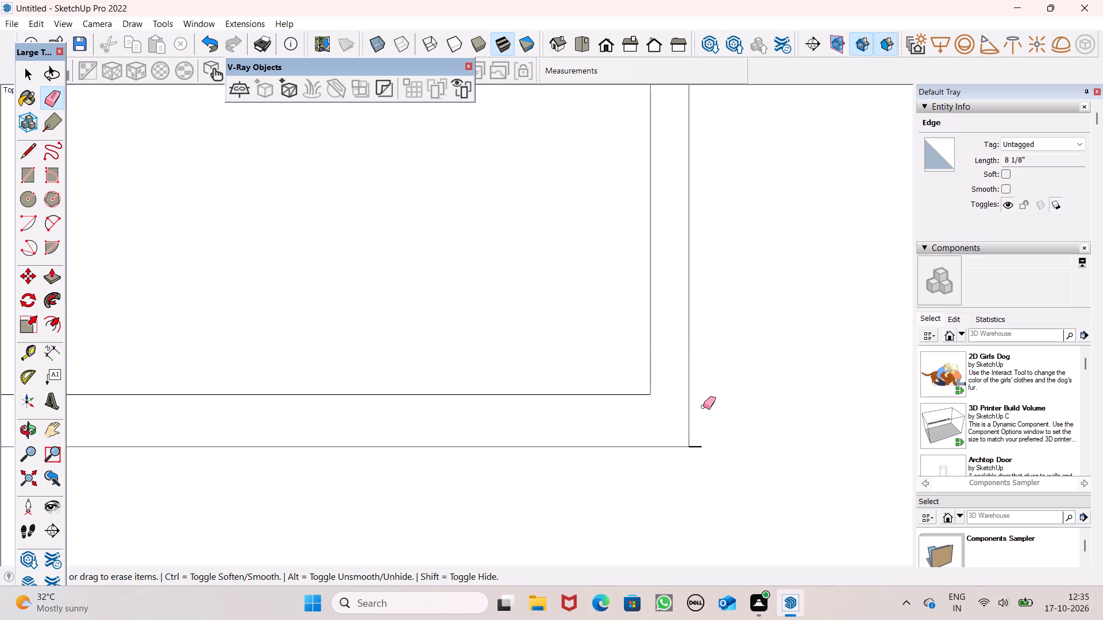
left_click_drag(708, 429, 699, 441)
Draw a line across the front wall strip at the slab's front-left corner, from the inner wall corner to the slab edge.
scroll(748, 375, "down", 6)
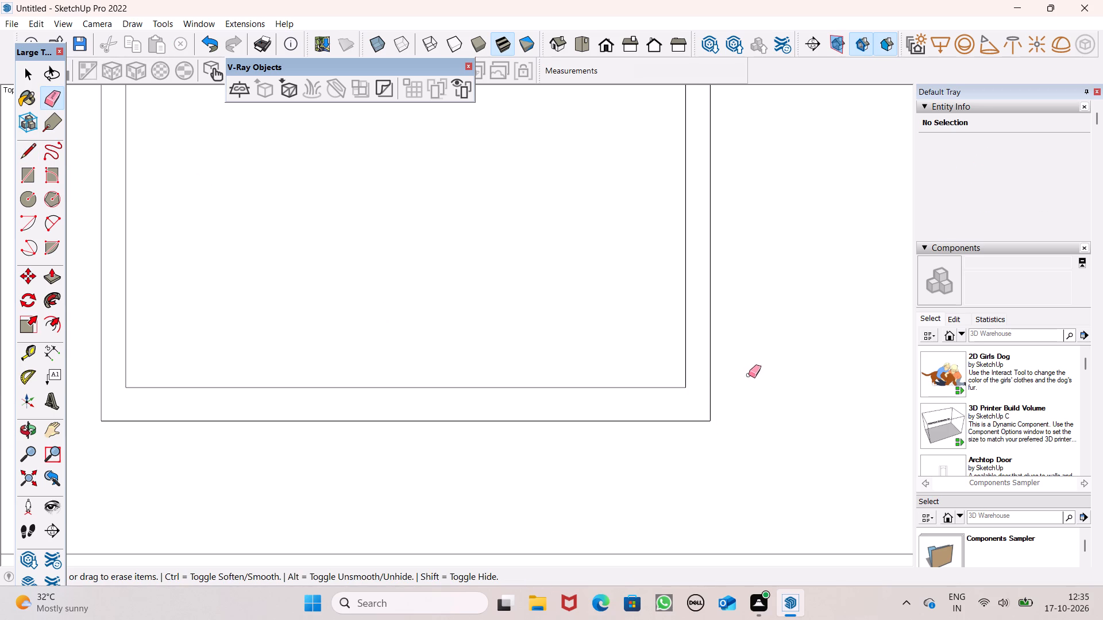
scroll(754, 470, "down", 4)
scroll(620, 470, "down", 8)
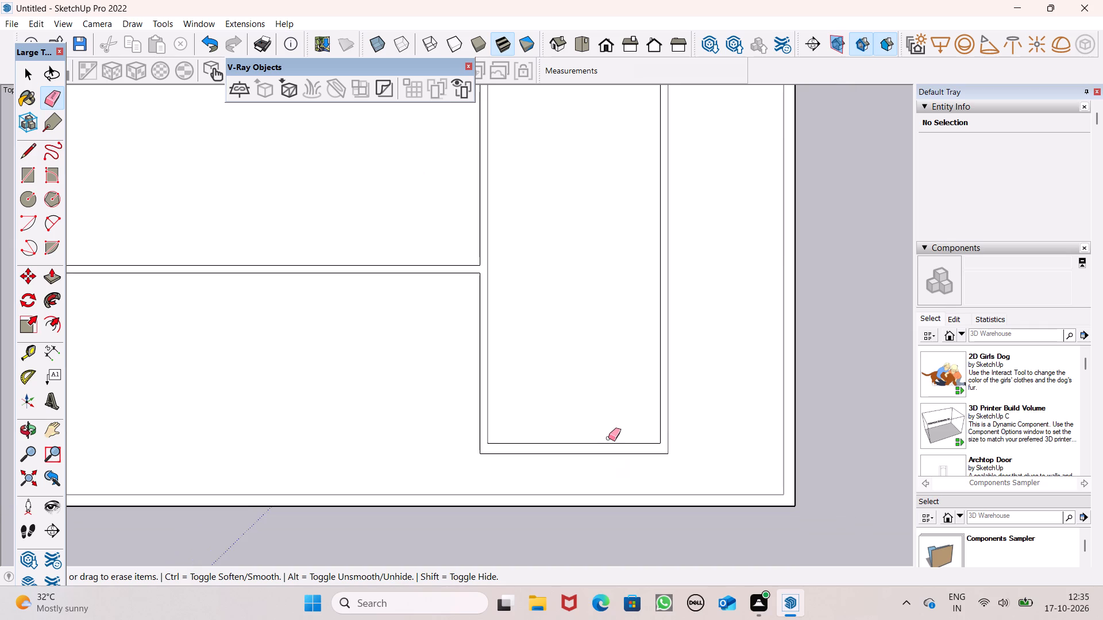
scroll(607, 439, "up", 5)
scroll(565, 454, "down", 8)
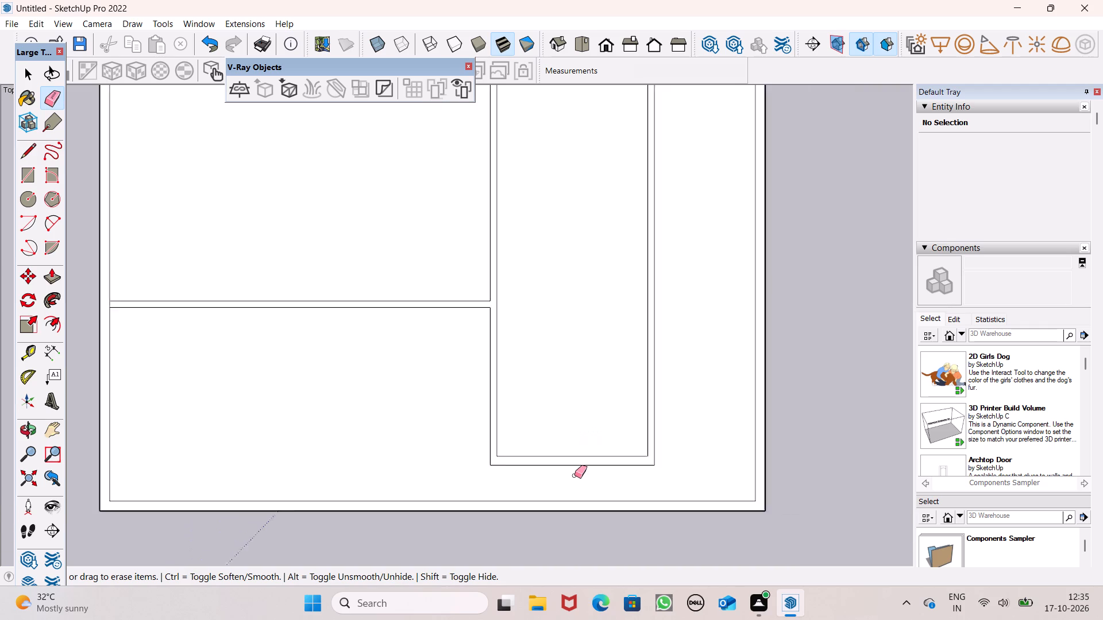
scroll(574, 475, "down", 3)
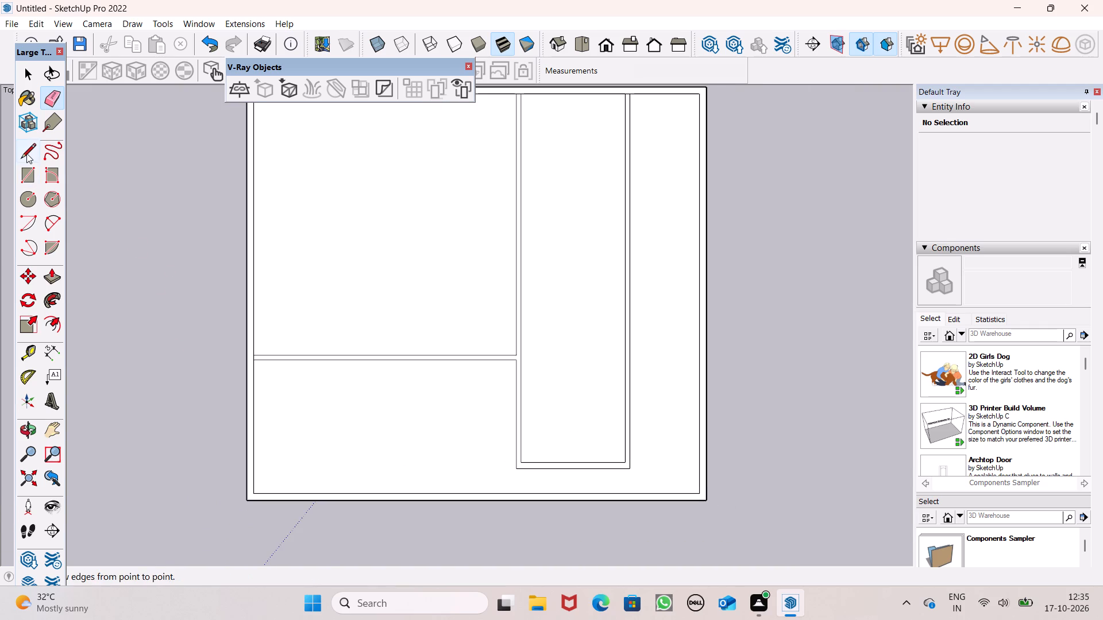
left_click(26, 154)
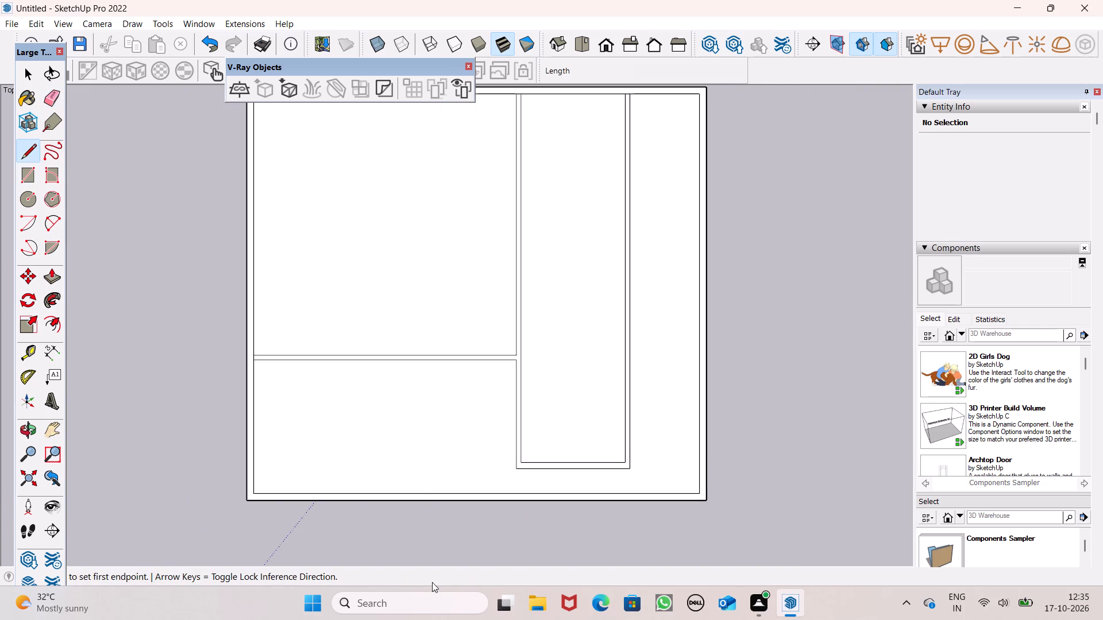
scroll(431, 580, "up", 5)
scroll(275, 483, "up", 6)
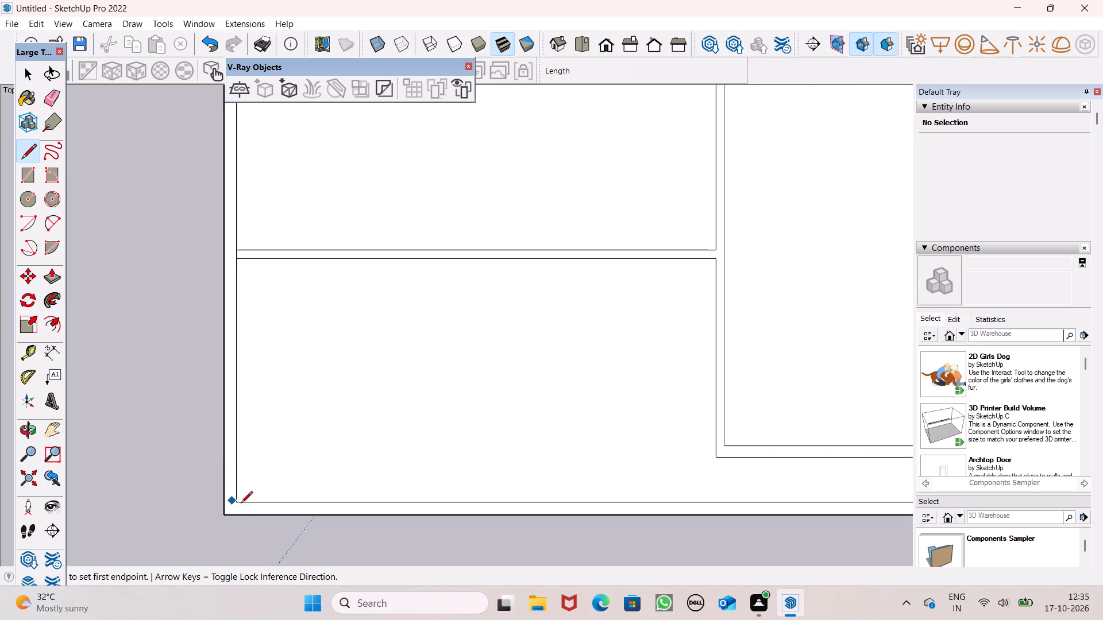
left_click(238, 500)
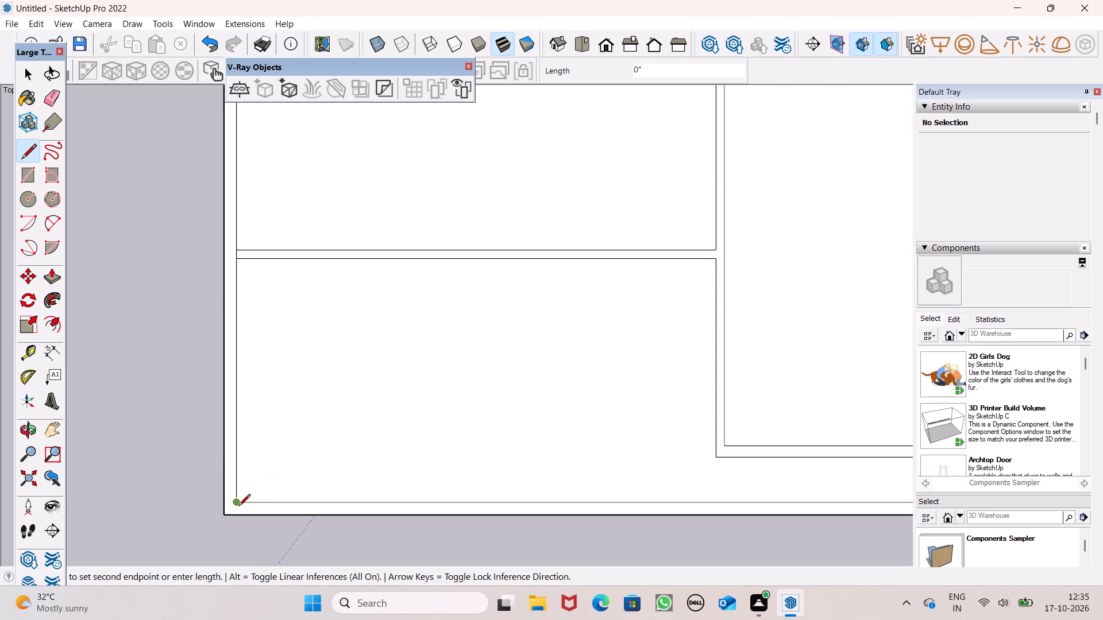
left_click(240, 513)
Draw a 9" line across the front wall strip at the slab's front-right corner, from the inner wall corner to the slab edge.
scroll(201, 444, "down", 1)
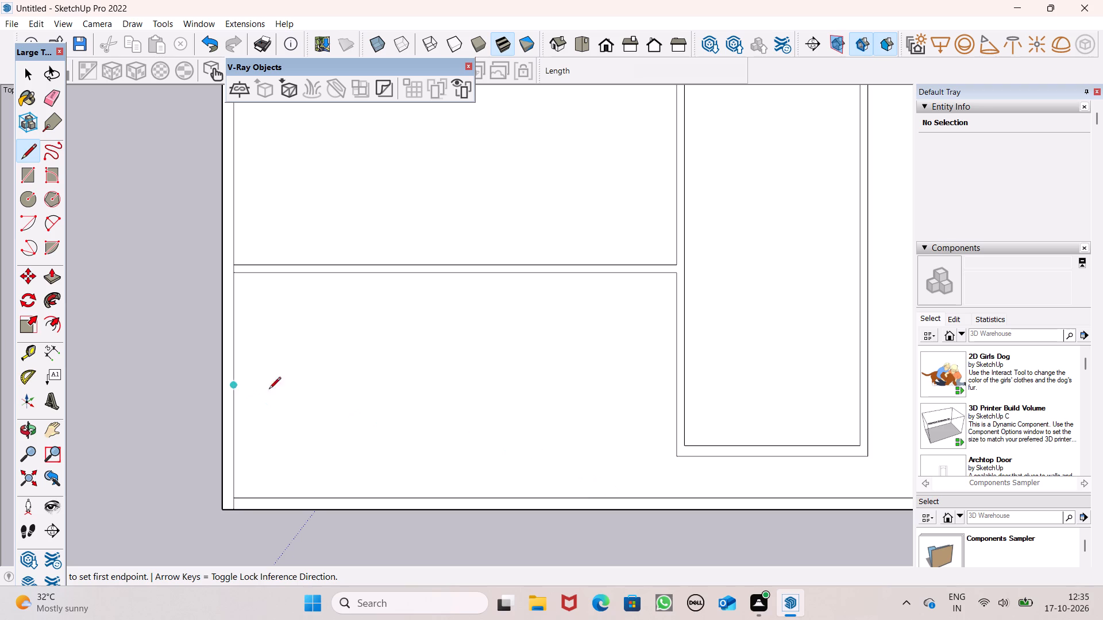
scroll(317, 388, "down", 3)
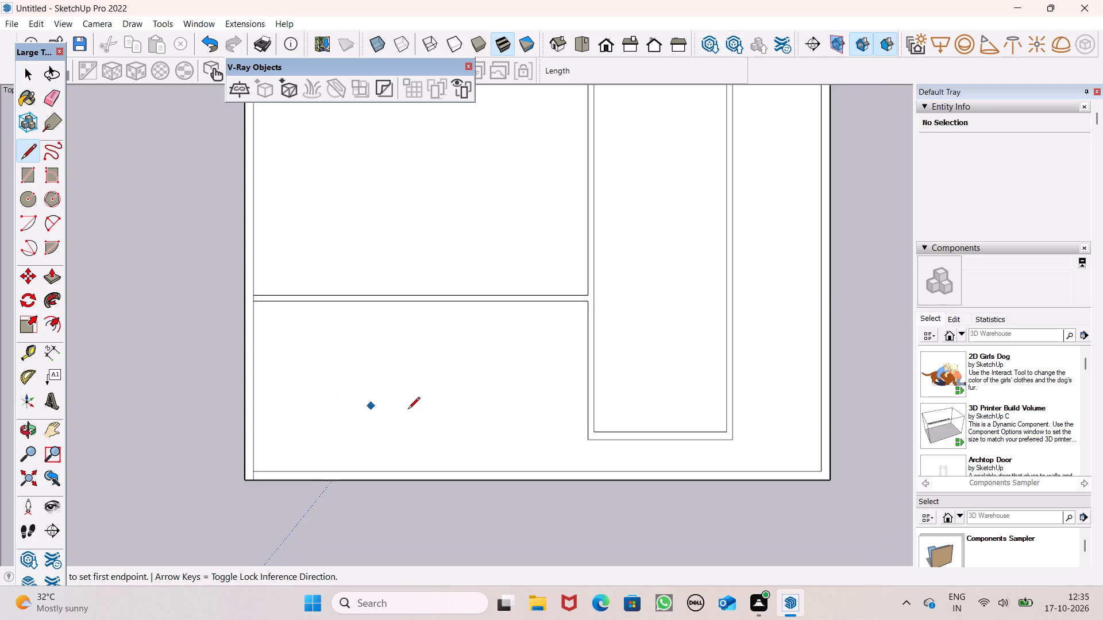
scroll(447, 421, "down", 7)
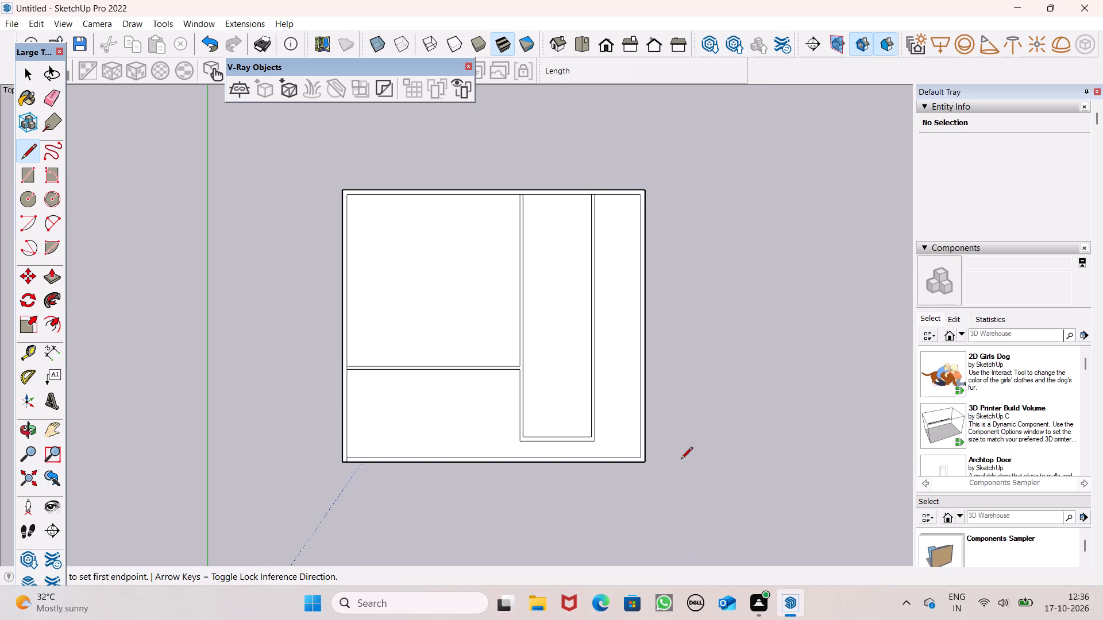
scroll(660, 462, "up", 3)
scroll(558, 439, "up", 1)
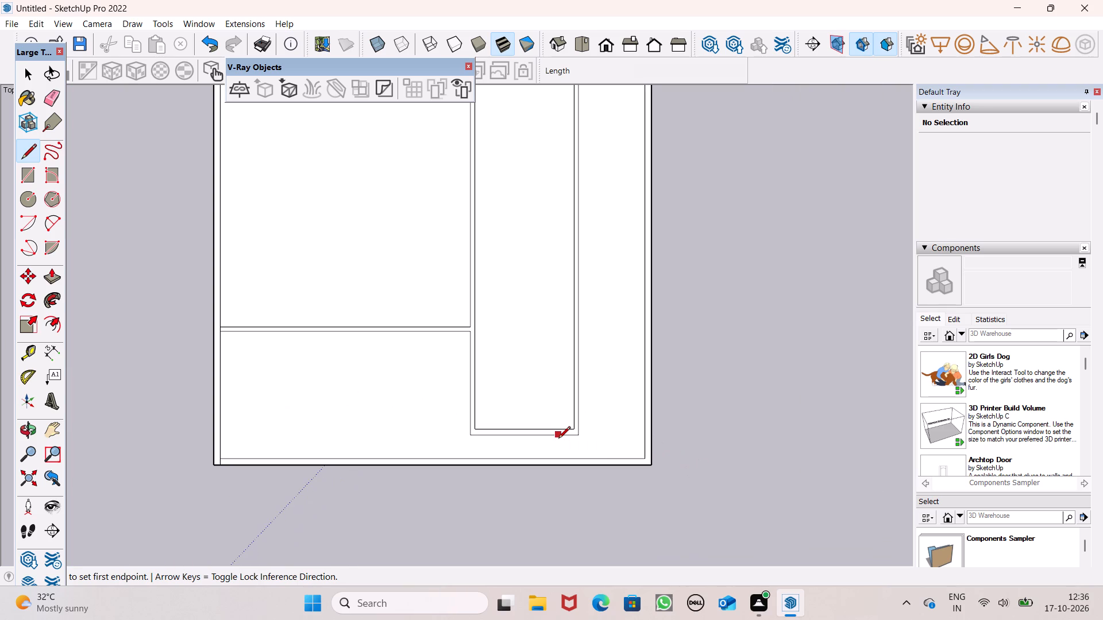
scroll(558, 439, "up", 4)
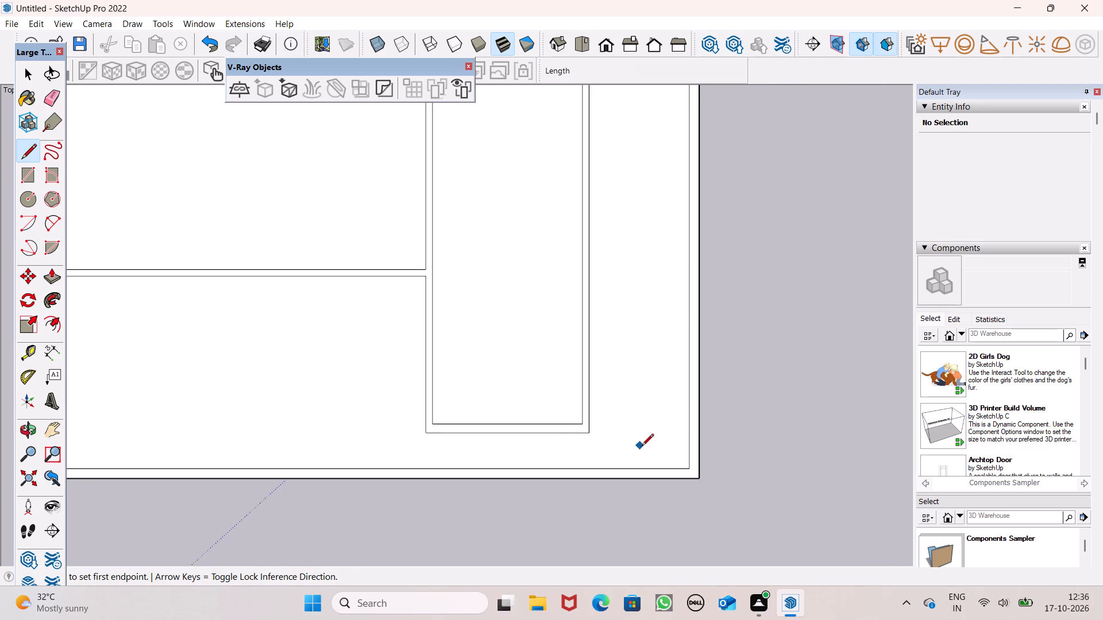
scroll(650, 478, "down", 7)
scroll(639, 468, "up", 2)
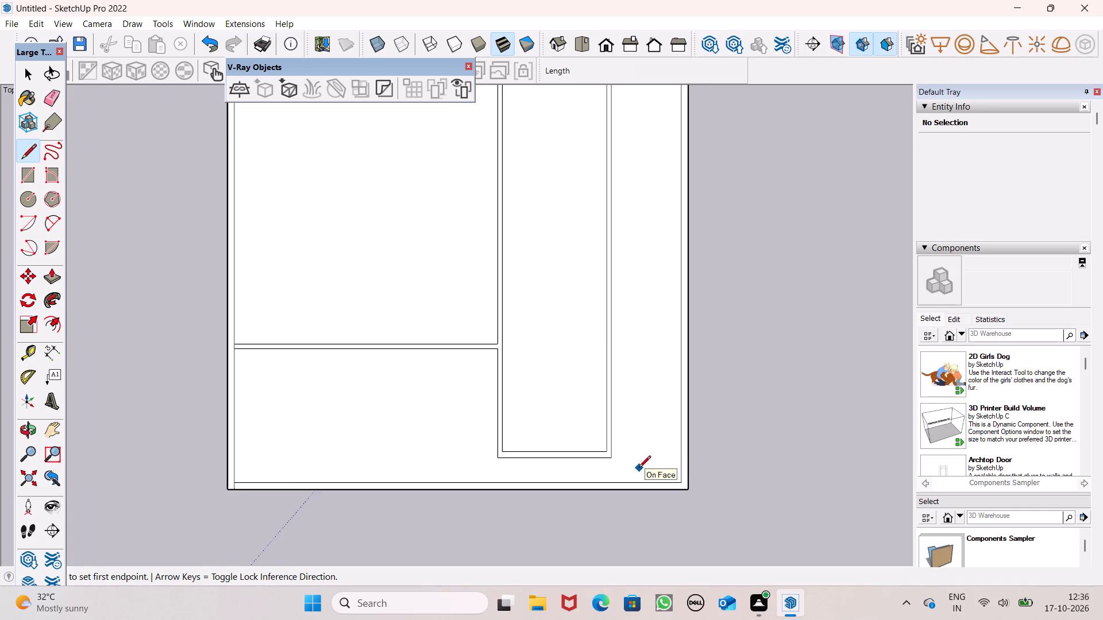
scroll(639, 468, "up", 1)
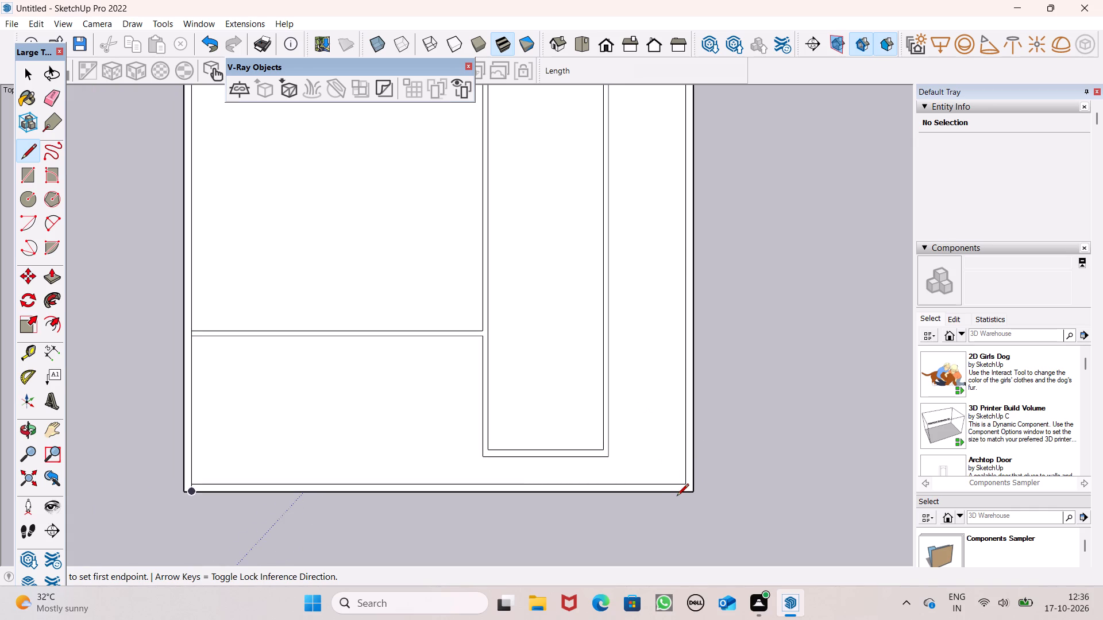
scroll(678, 497, "up", 3)
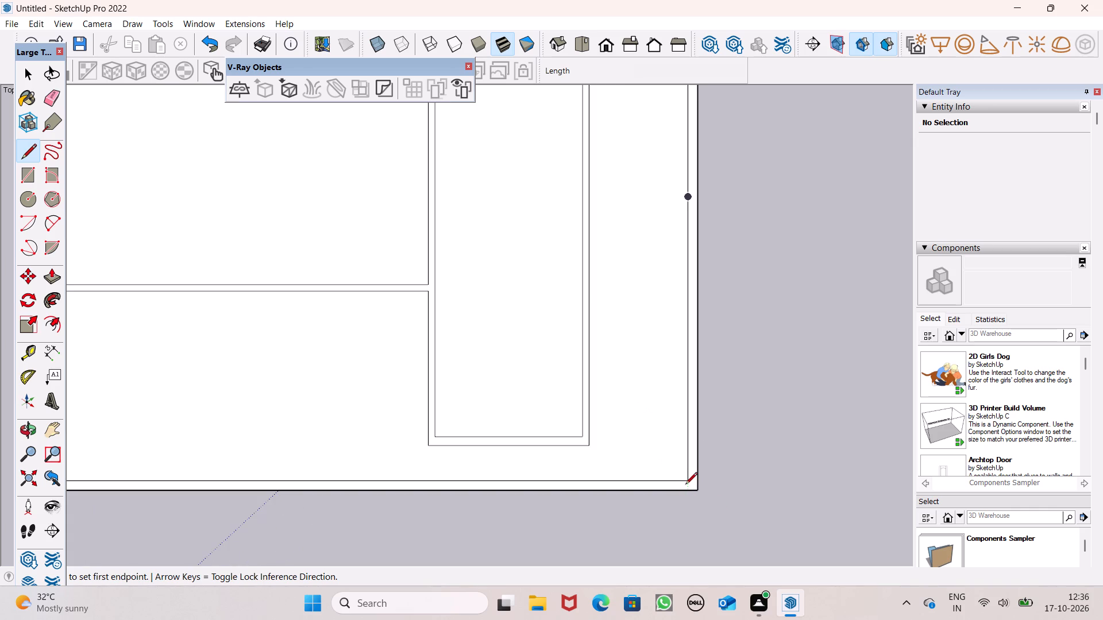
left_click(688, 480)
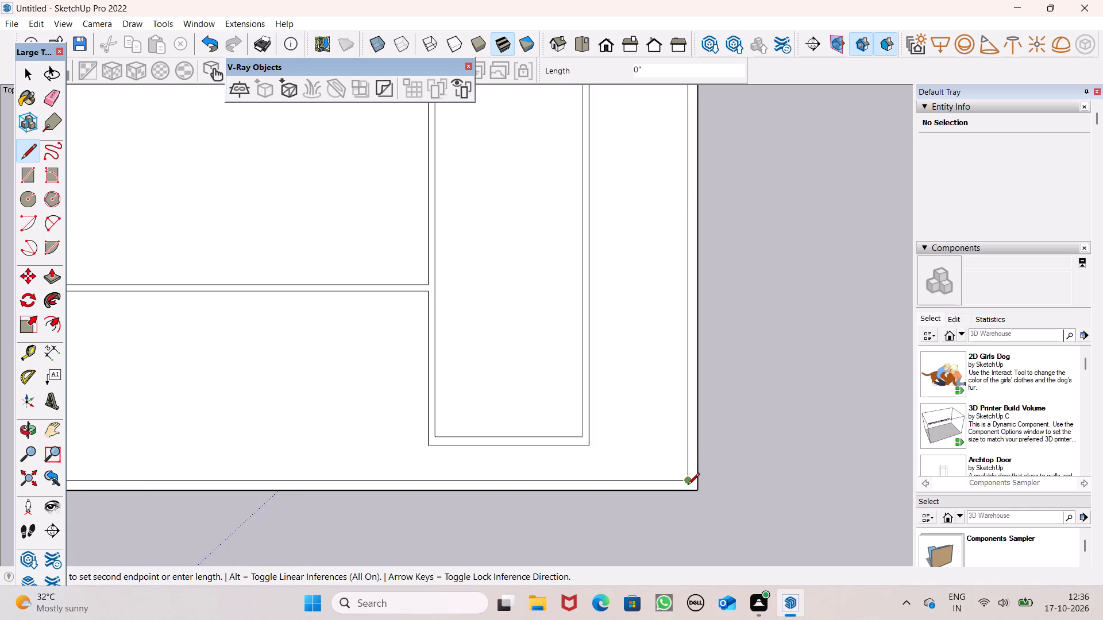
left_click(689, 491)
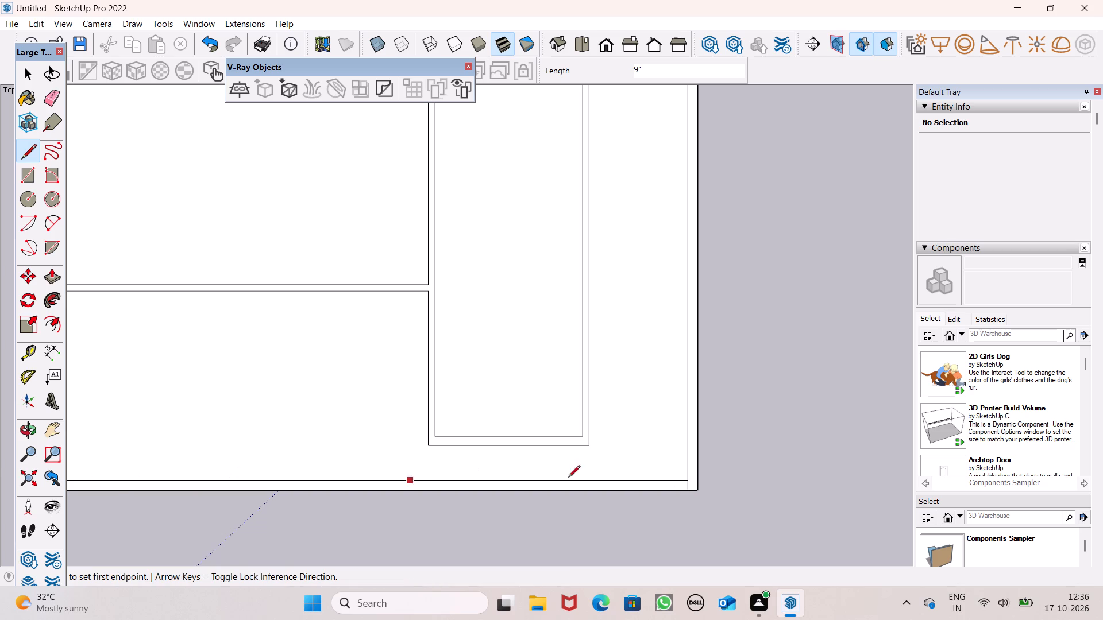
key("space")
type("b")
key("space")
Erase the inner wall edge segments where the two long parallel partitions meet the back outer wall.
scroll(598, 494, "down", 7)
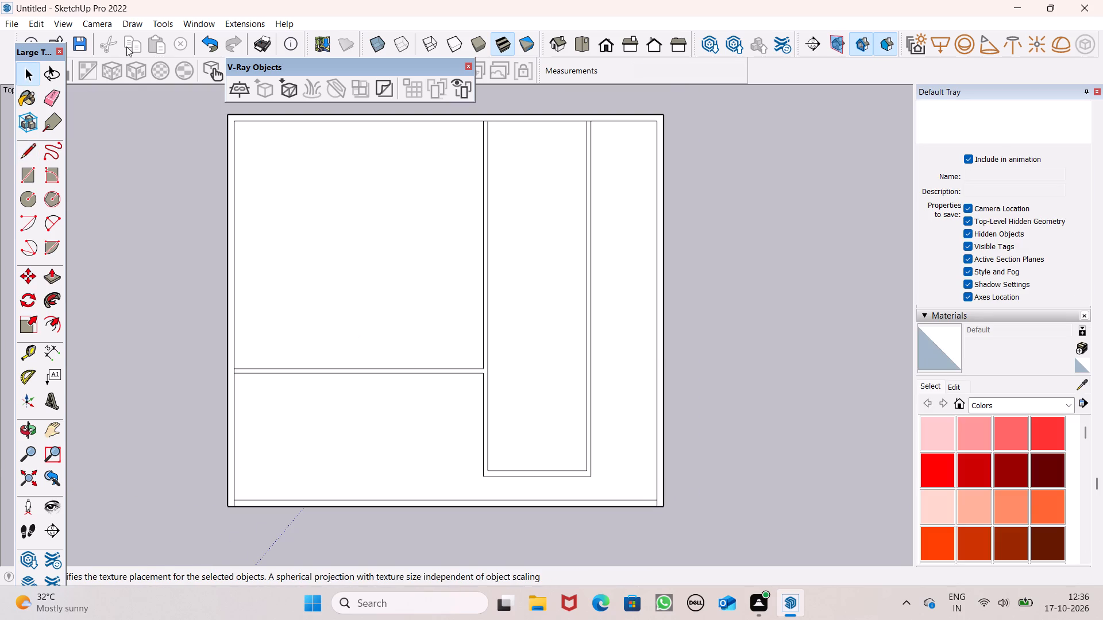
left_click(50, 98)
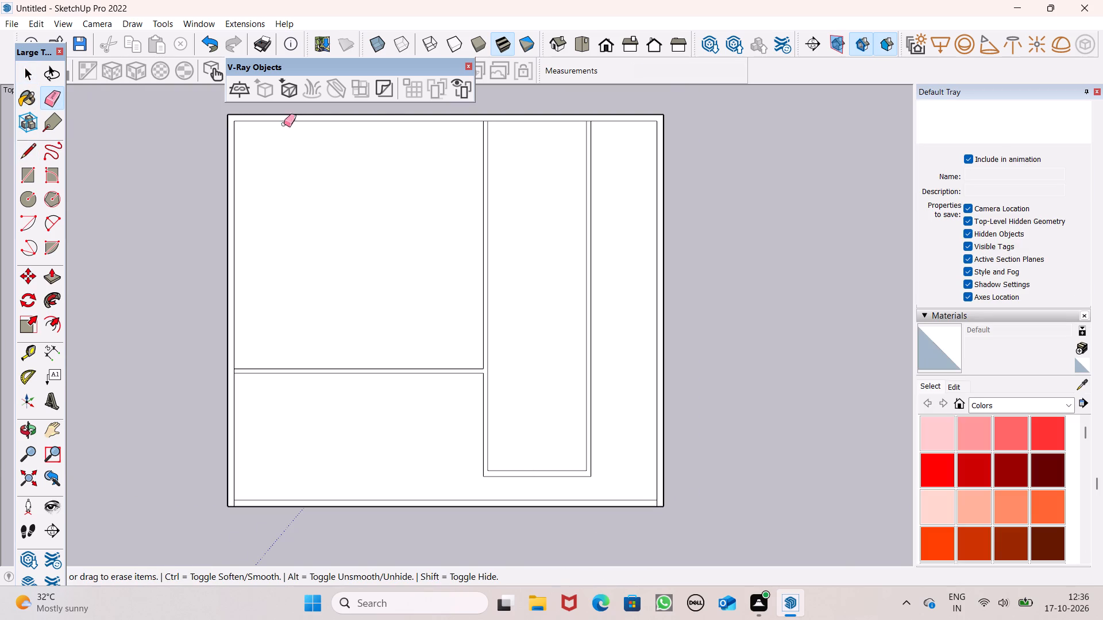
scroll(443, 129, "up", 6)
scroll(537, 118, "up", 6)
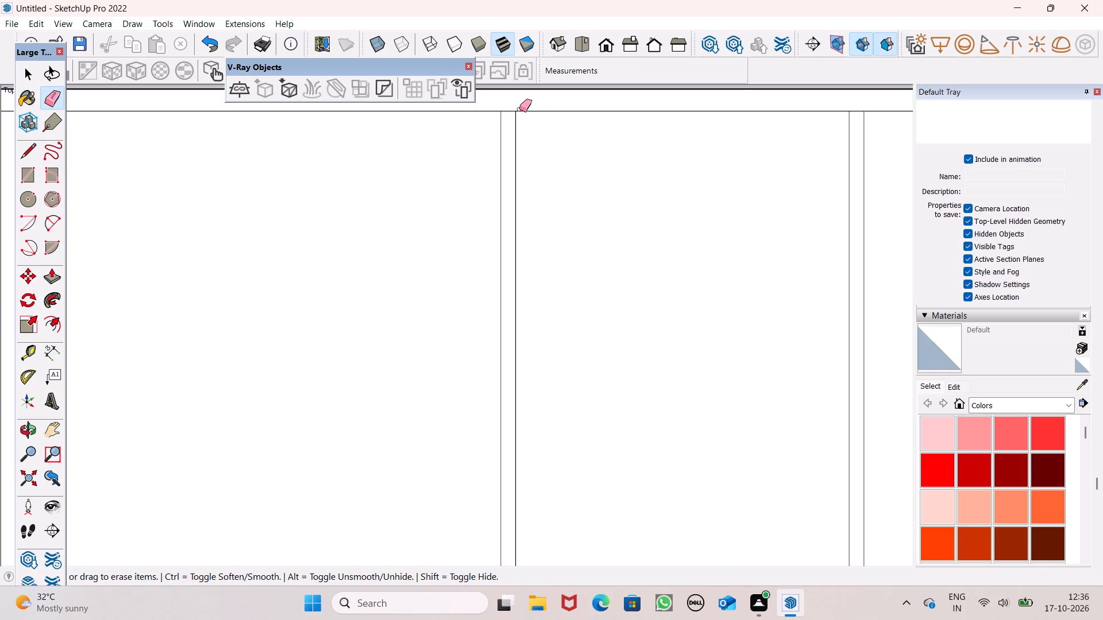
left_click(506, 109)
scroll(352, 121, "down", 1)
scroll(281, 157, "down", 4)
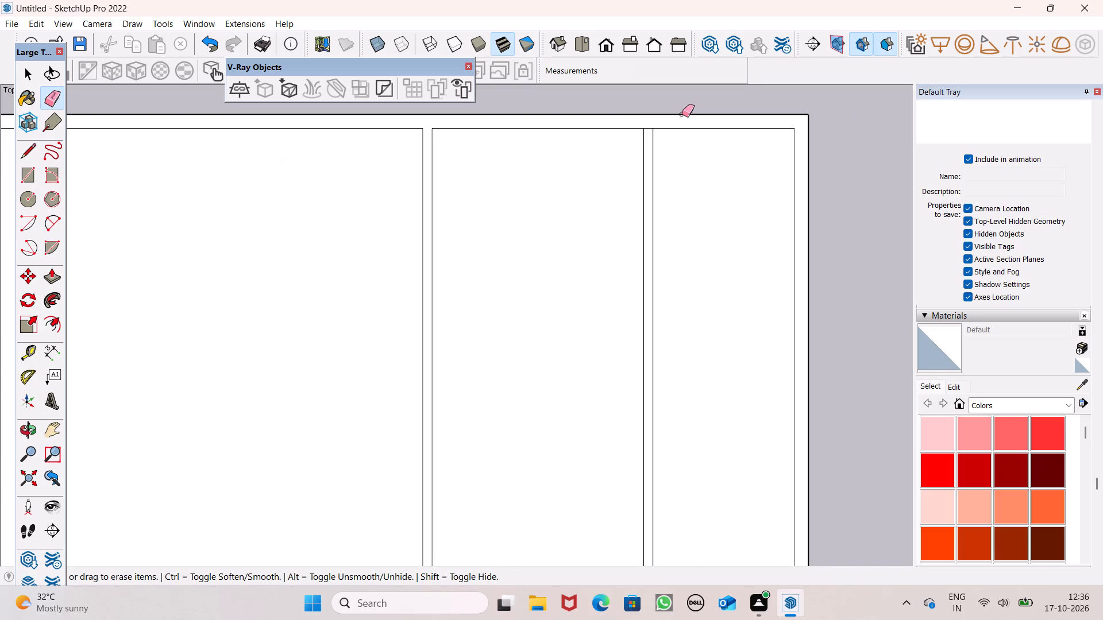
scroll(655, 121, "up", 4)
left_click(646, 129)
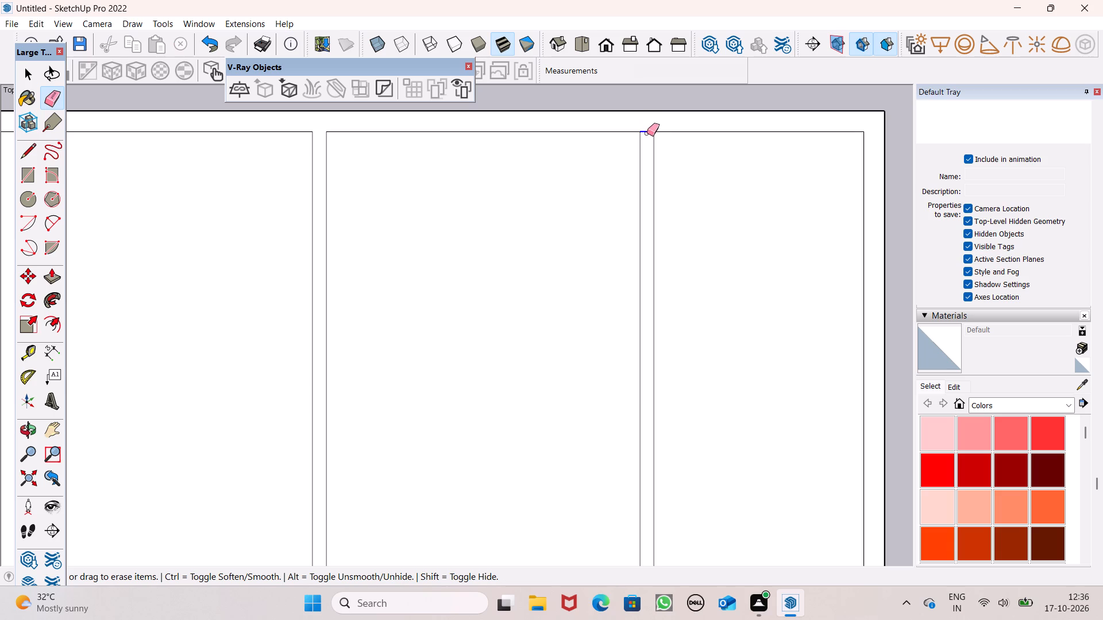
Draw a line across the back outer wall from the shorter partition's outer edge to the slab edge.
left_click_drag(31, 157, 41, 152)
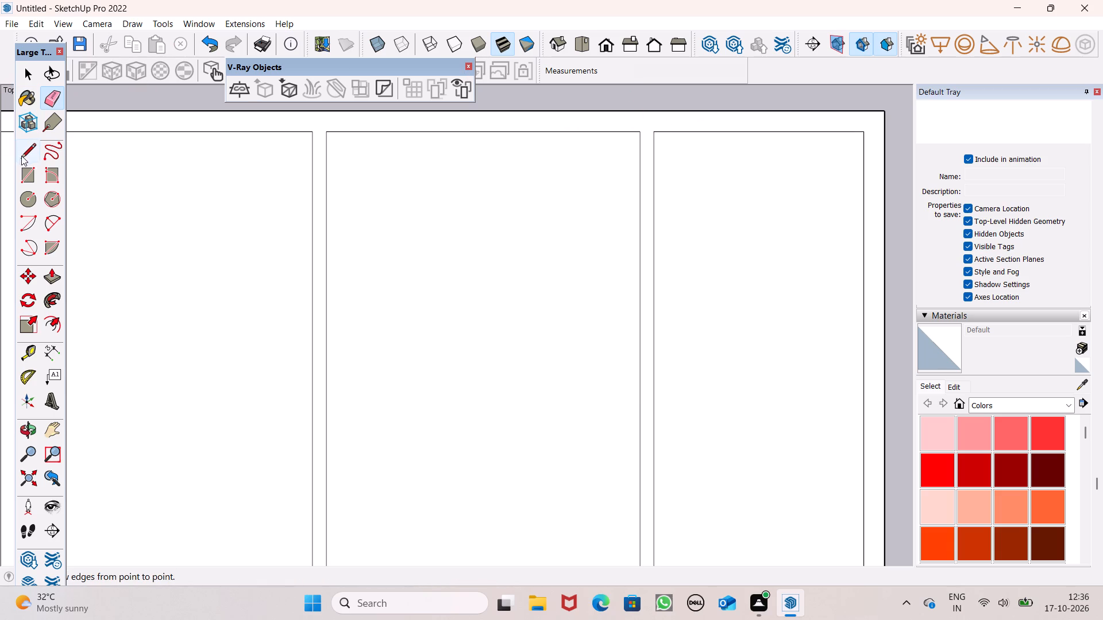
left_click(24, 151)
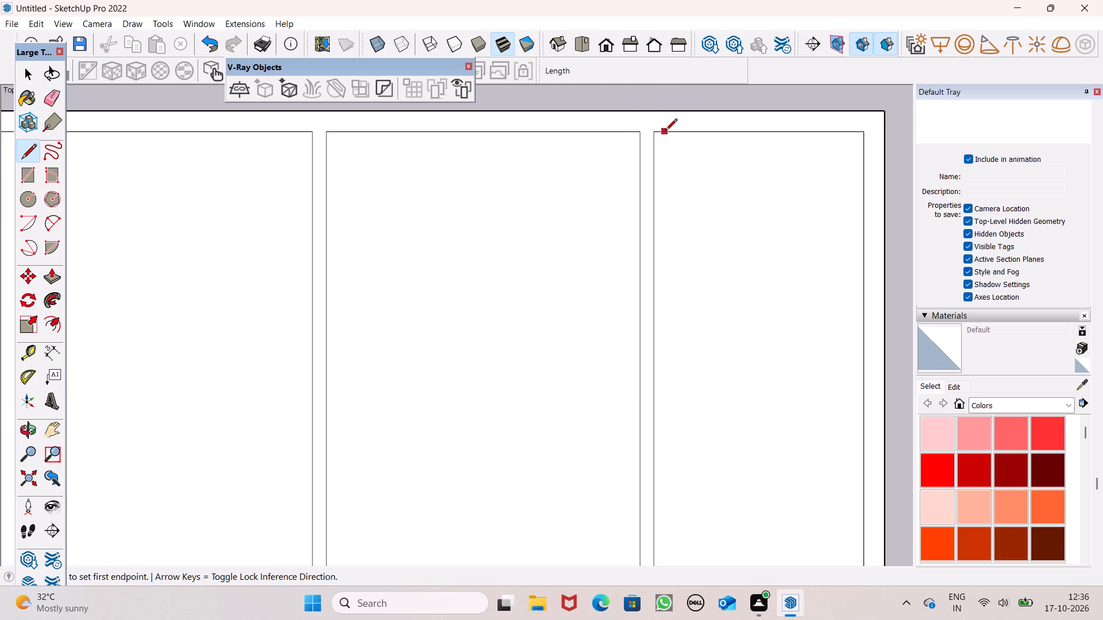
left_click(653, 130)
left_click(656, 109)
scroll(726, 200, "down", 4)
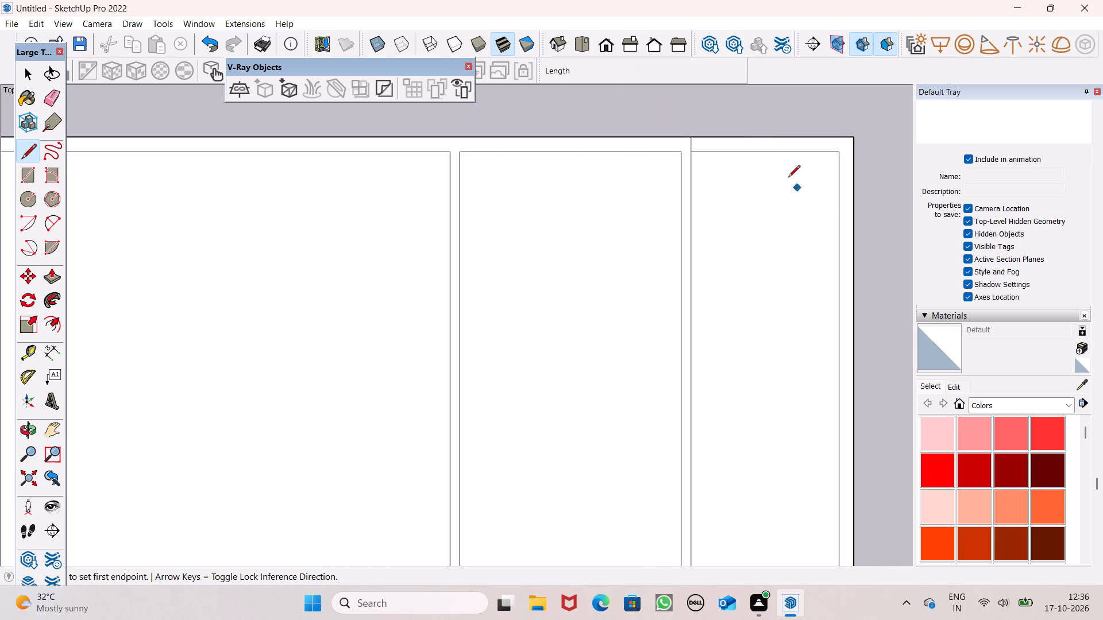
scroll(712, 125, "down", 7)
scroll(635, 113, "down", 5)
scroll(639, 162, "down", 1)
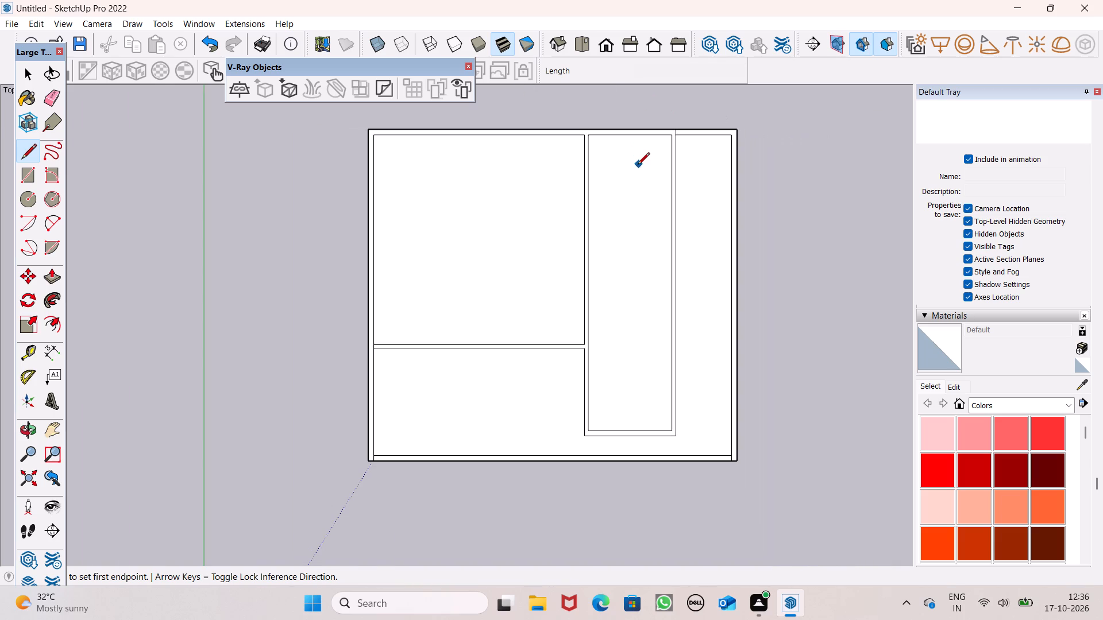
Erase the inner edge segment where the dividing partition meets the left outer wall.
left_click(48, 100)
scroll(383, 355, "up", 5)
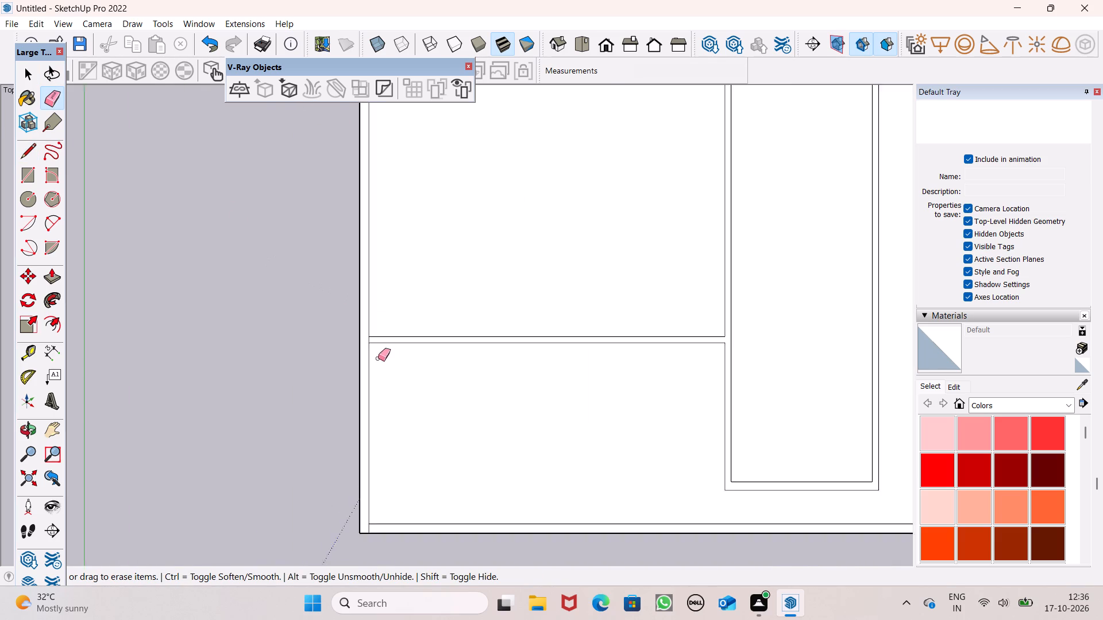
scroll(378, 358, "up", 9)
left_click(370, 320)
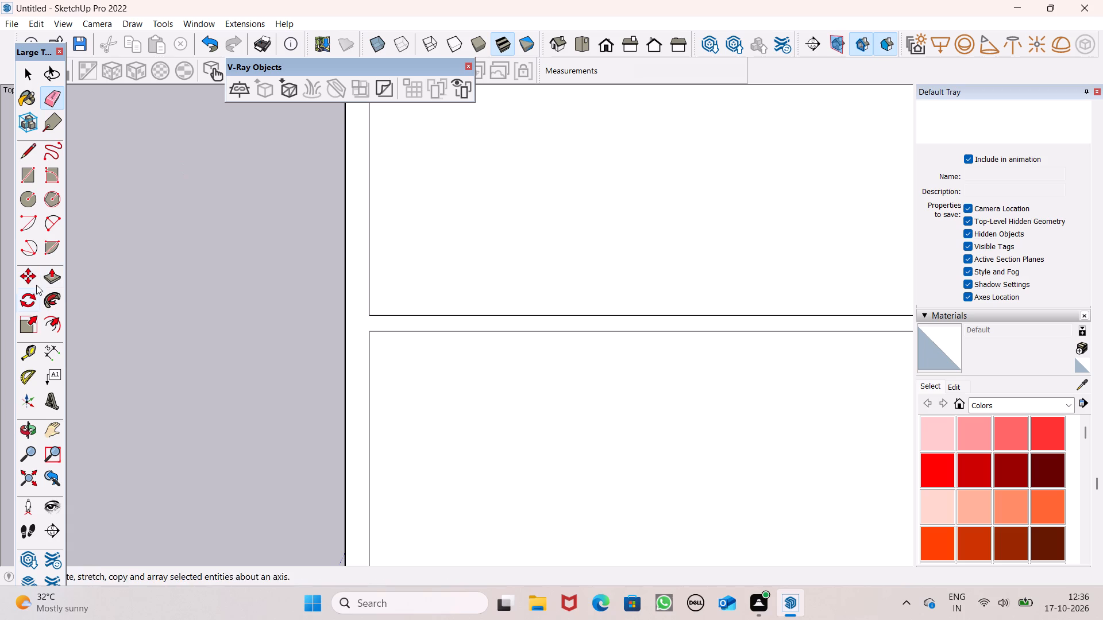
Push/Pull the connected face of the outer walls and partitions up 10'.
left_click(54, 274)
scroll(393, 288, "down", 4)
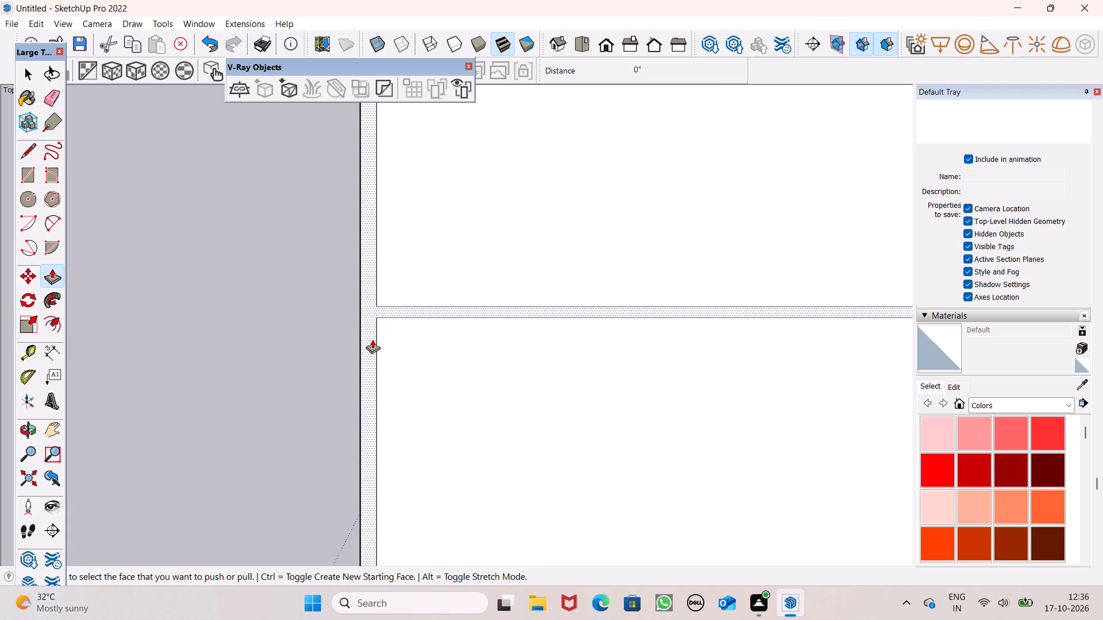
left_click_drag(372, 339, 322, 266)
key("1")
type("0'")
key("Return")
scroll(321, 259, "down", 4)
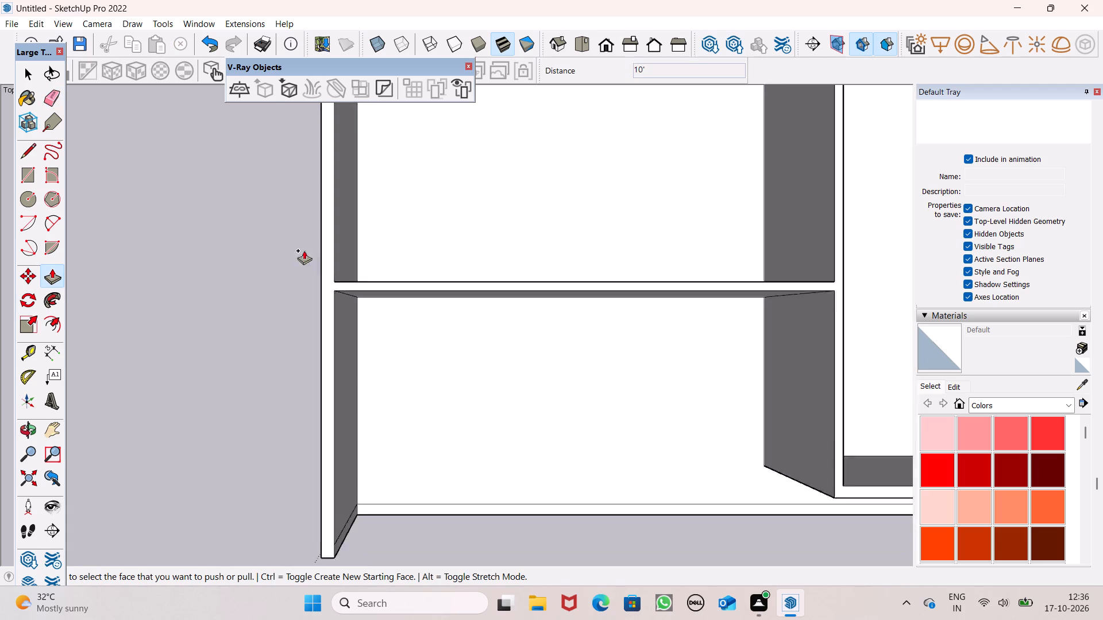
scroll(304, 250, "down", 10)
middle_click_drag(368, 345, 415, 144)
scroll(446, 431, "down", 2)
middle_click_drag(470, 437, 500, 254)
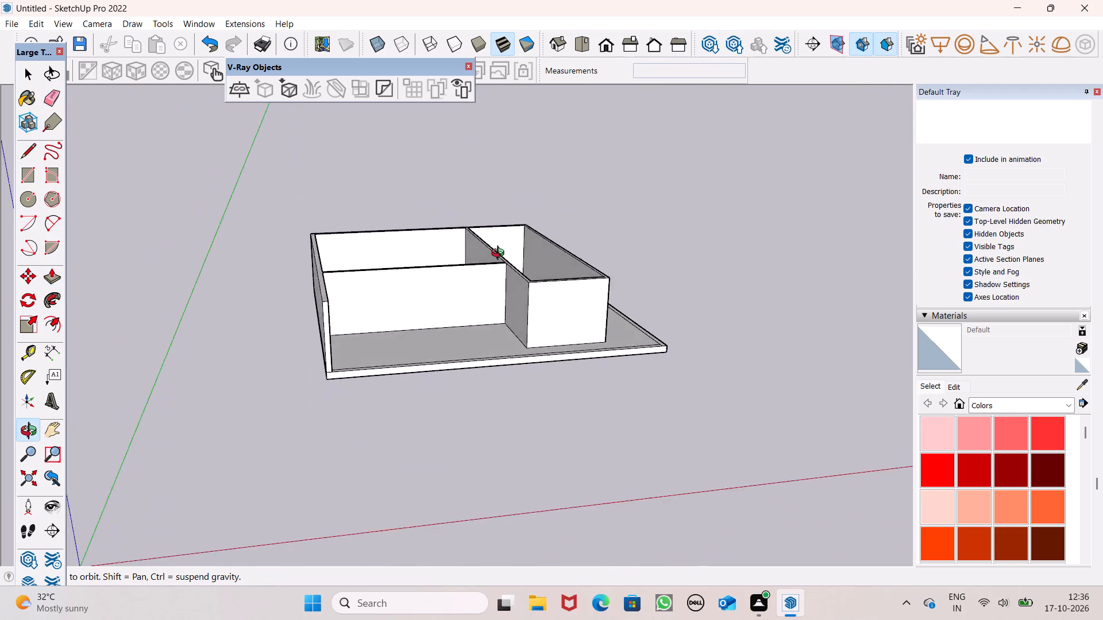
middle_click_drag(500, 254, 489, 226)
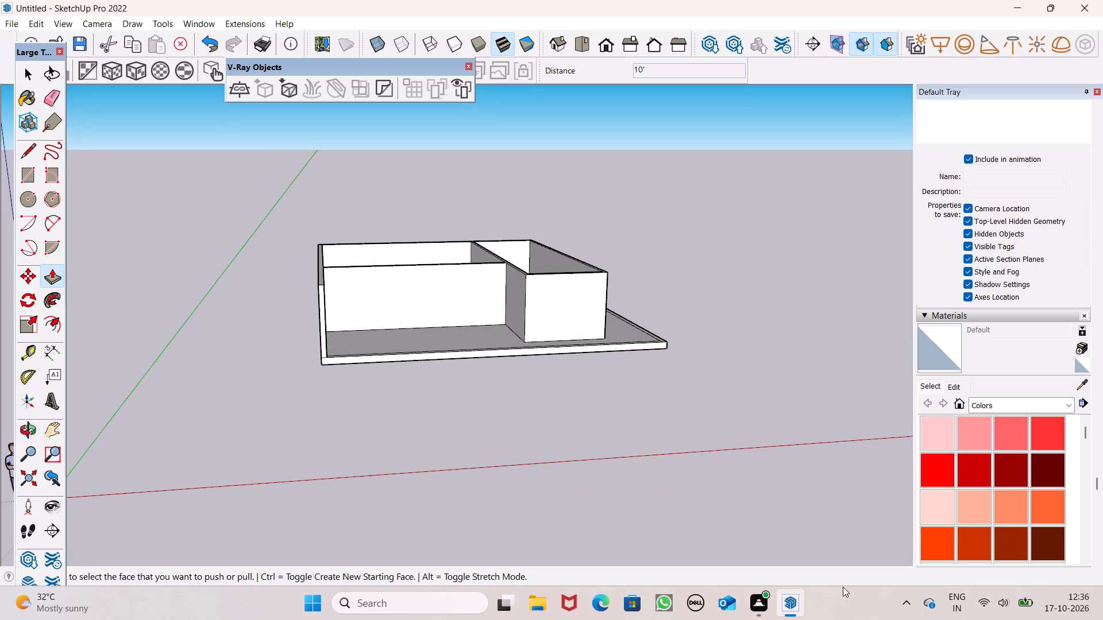
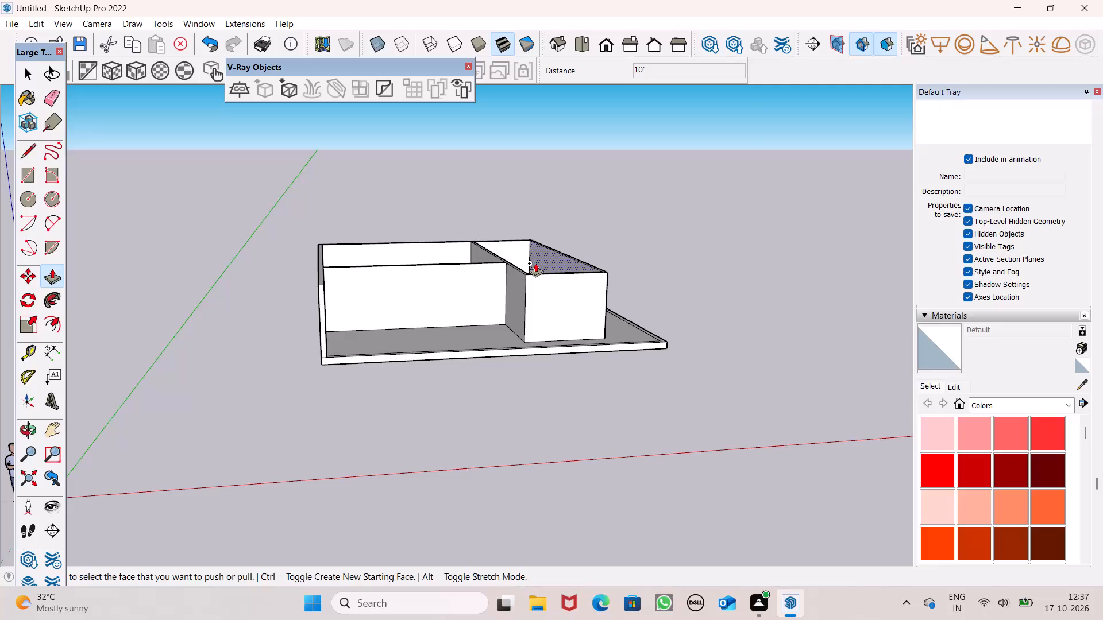
Inspect the raised outer walls and partitions on the slab from several angles, including the front and top views.
scroll(604, 374, "up", 1)
middle_click_drag(600, 376, 548, 383)
key("space")
scroll(669, 309, "down", 2)
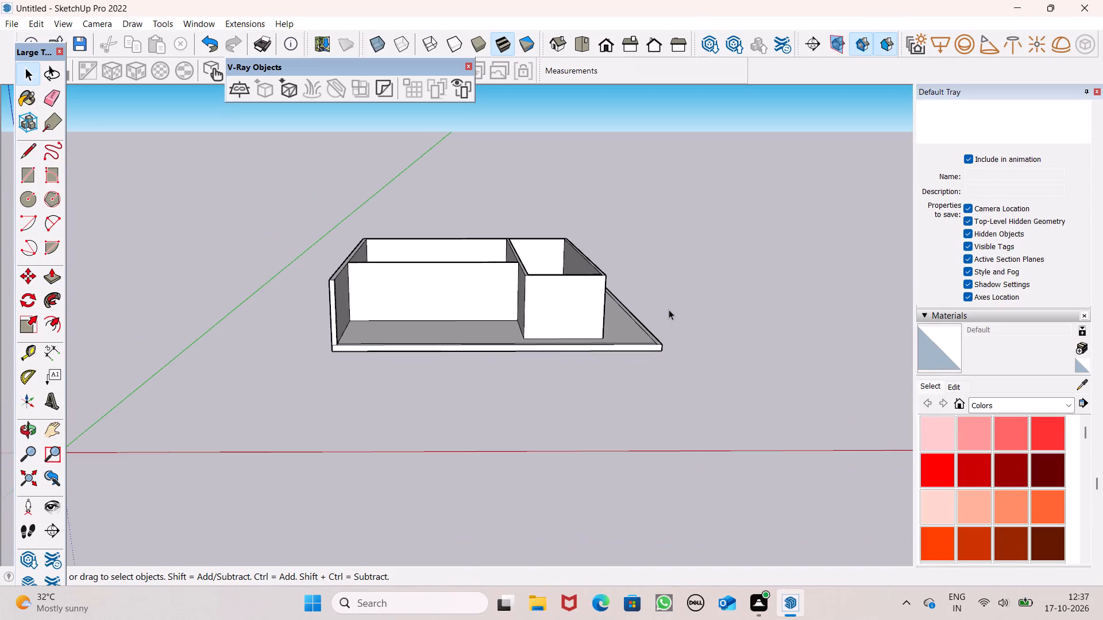
middle_click_drag(529, 395, 556, 510)
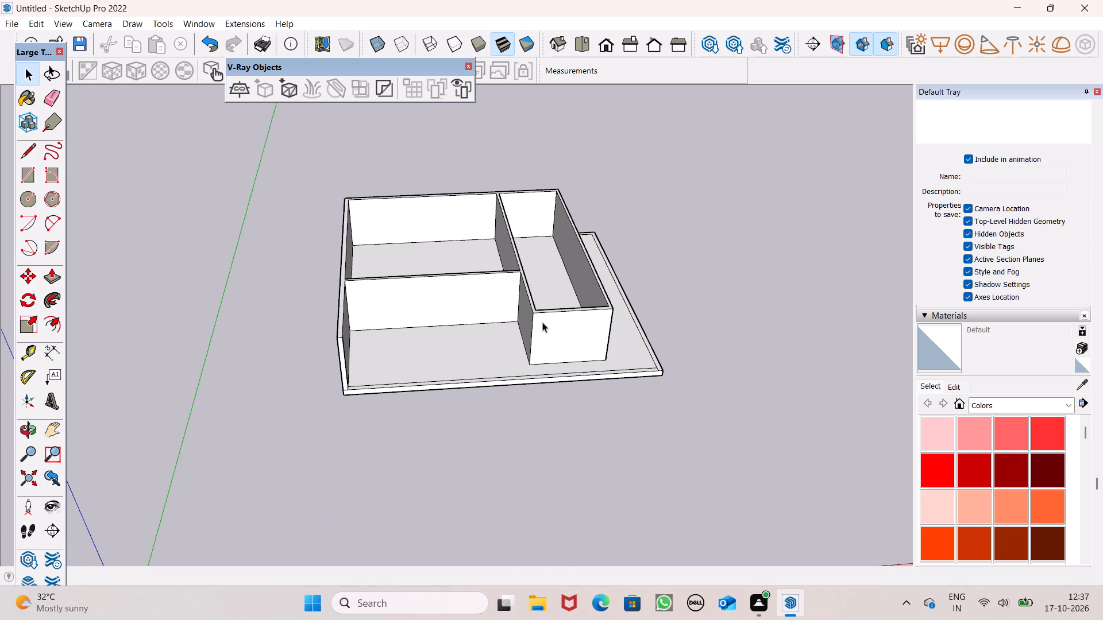
scroll(542, 322, "down", 1)
middle_click_drag(542, 320, 520, 423)
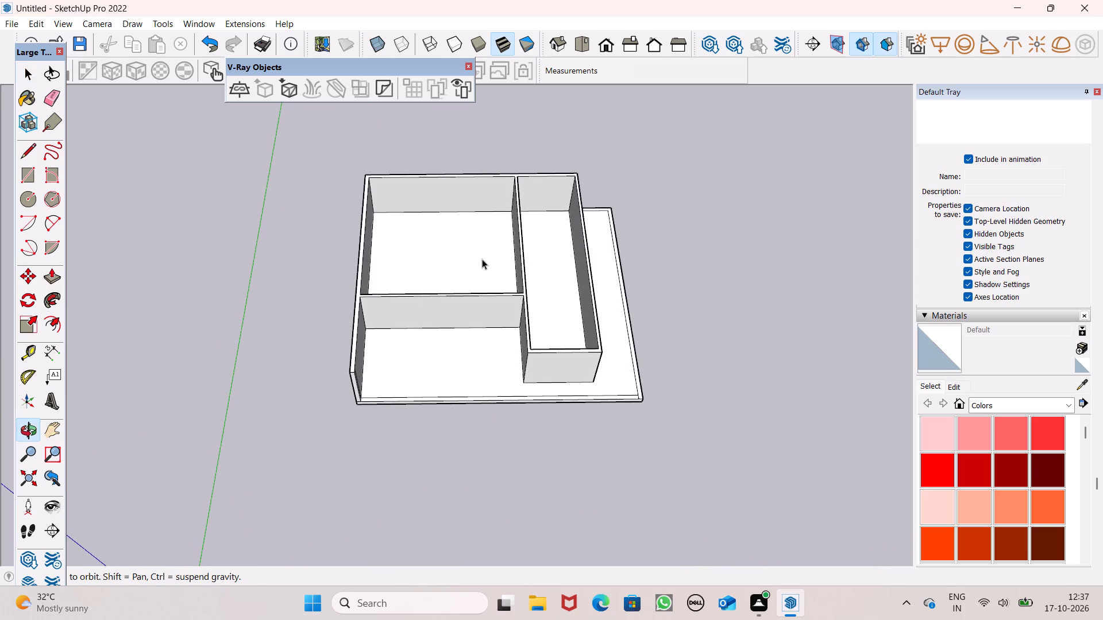
scroll(634, 357, "up", 1)
scroll(580, 269, "down", 1)
middle_click_drag(591, 304, 592, 395)
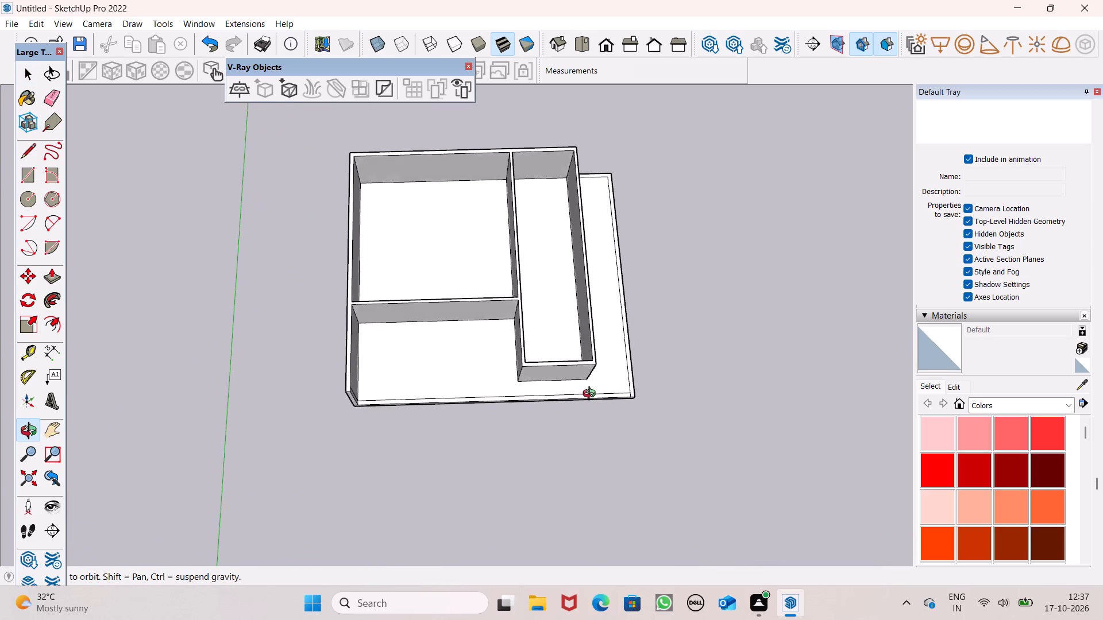
middle_click_drag(592, 395, 529, 387)
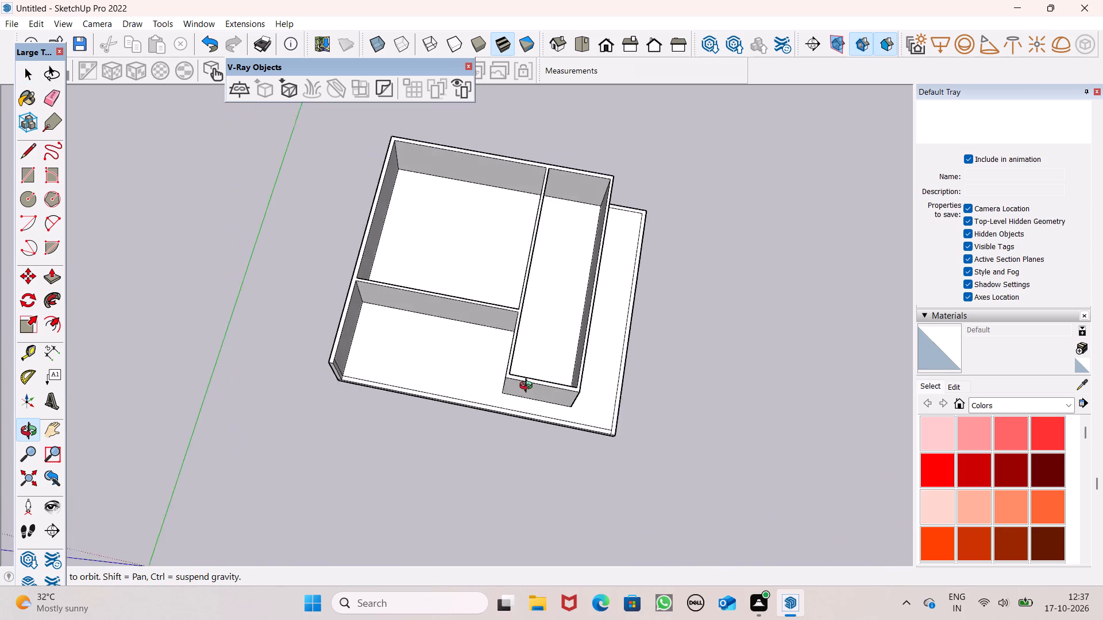
middle_click_drag(529, 387, 563, 373)
middle_click_drag(446, 457, 493, 483)
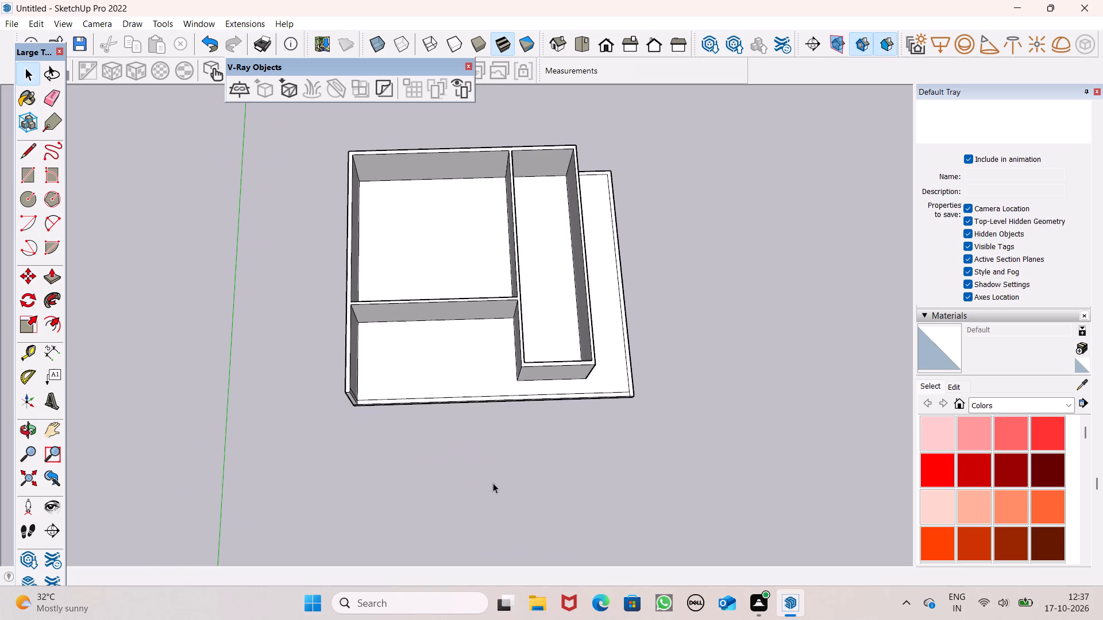
middle_click_drag(493, 483, 491, 484)
scroll(492, 335, "up", 3)
scroll(488, 255, "down", 3)
middle_click_drag(520, 292, 500, 381)
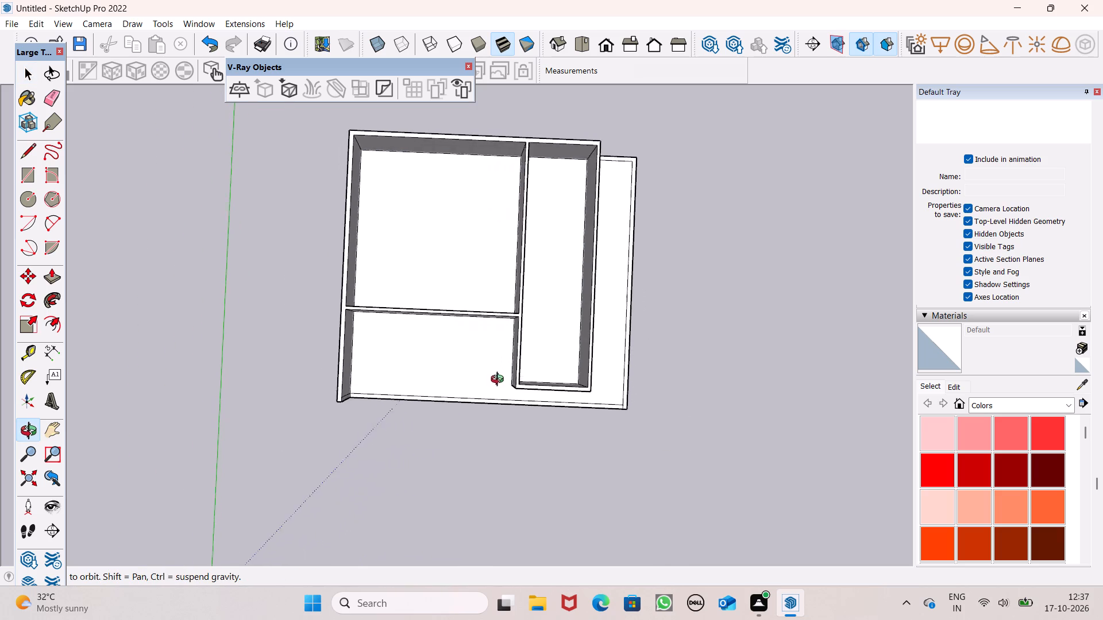
middle_click_drag(500, 381, 513, 386)
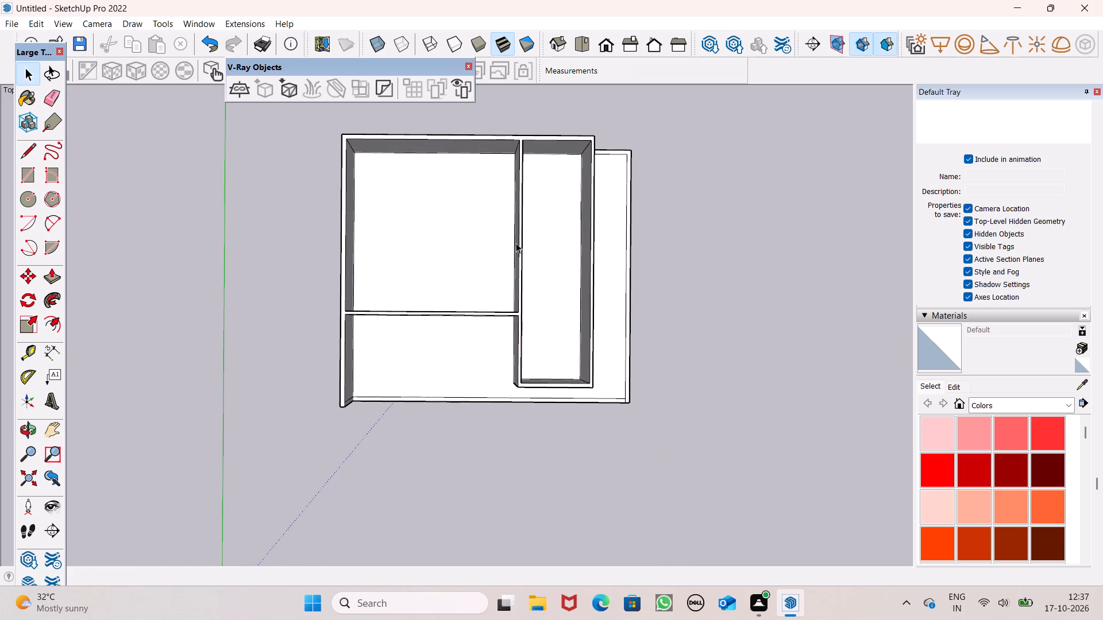
scroll(516, 241, "up", 2)
scroll(515, 311, "down", 4)
scroll(509, 153, "up", 2)
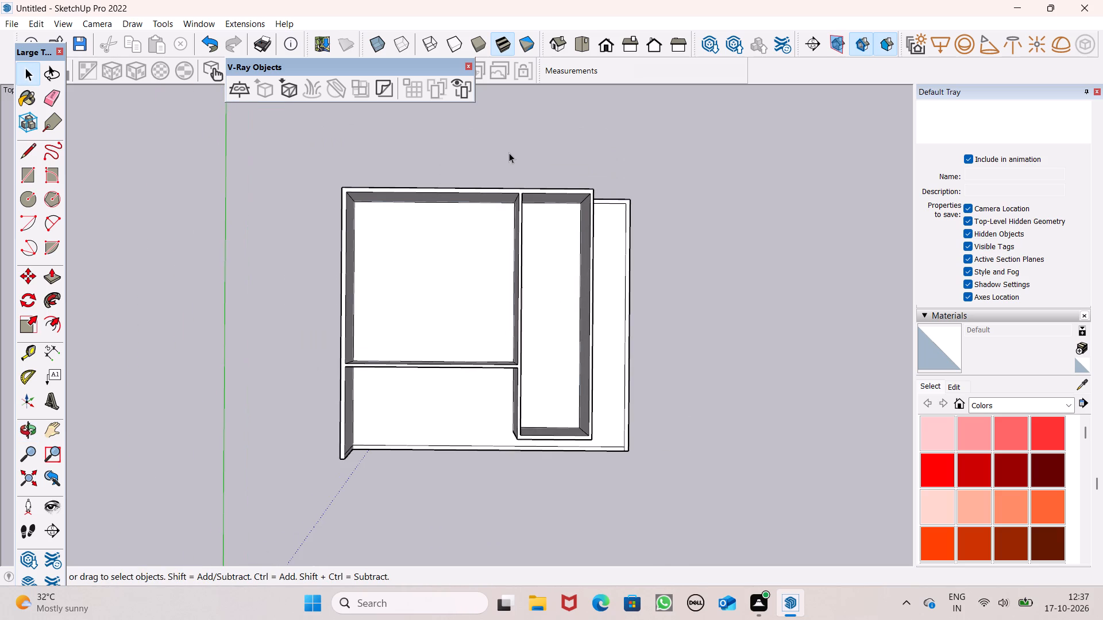
scroll(478, 110, "down", 2)
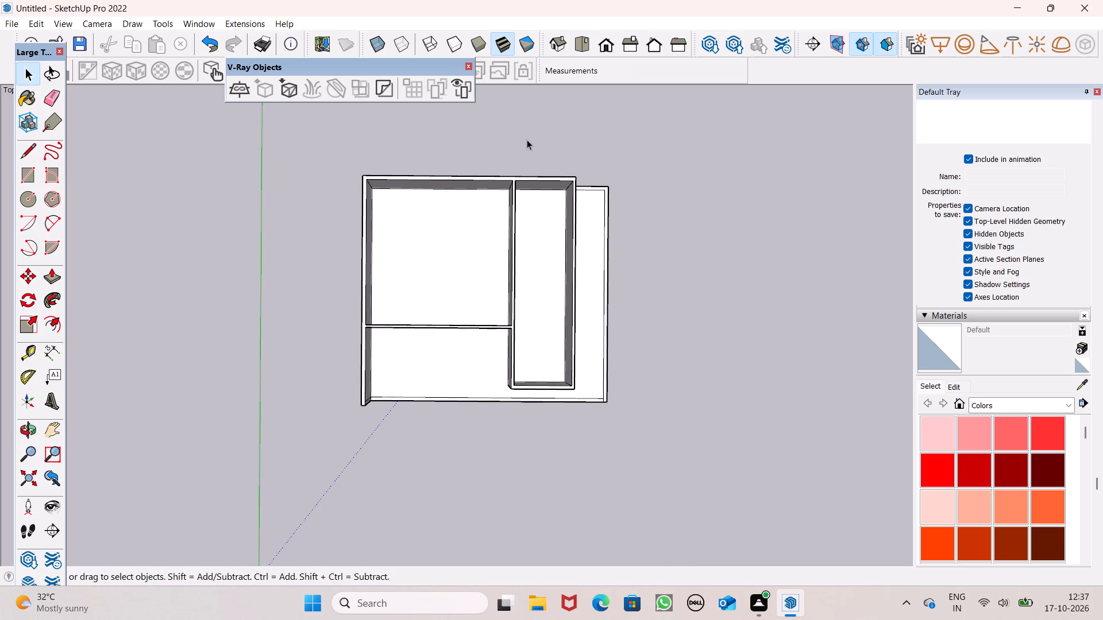
scroll(439, 146, "down", 1)
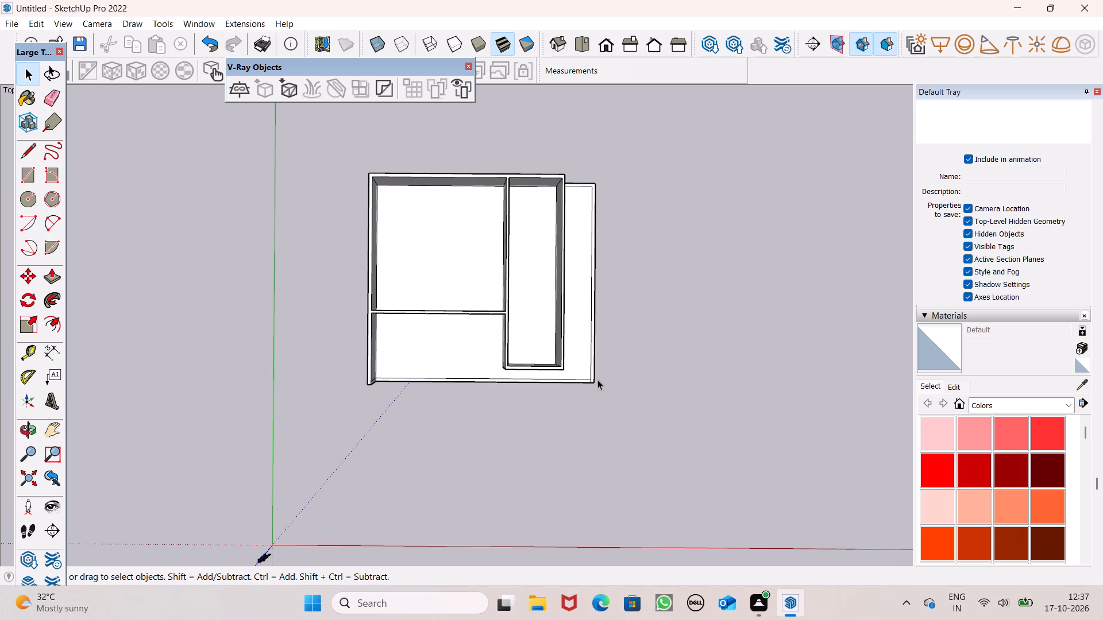
scroll(581, 272, "up", 5)
scroll(561, 233, "down", 1)
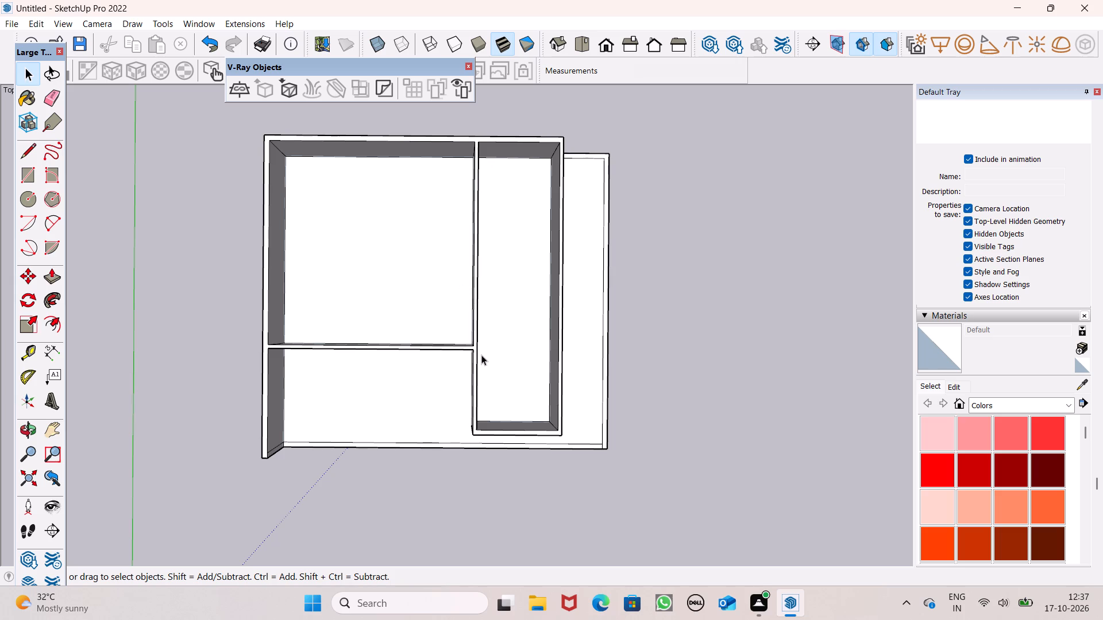
middle_click_drag(481, 355, 476, 340)
scroll(479, 350, "up", 1)
middle_click_drag(484, 364, 515, 285)
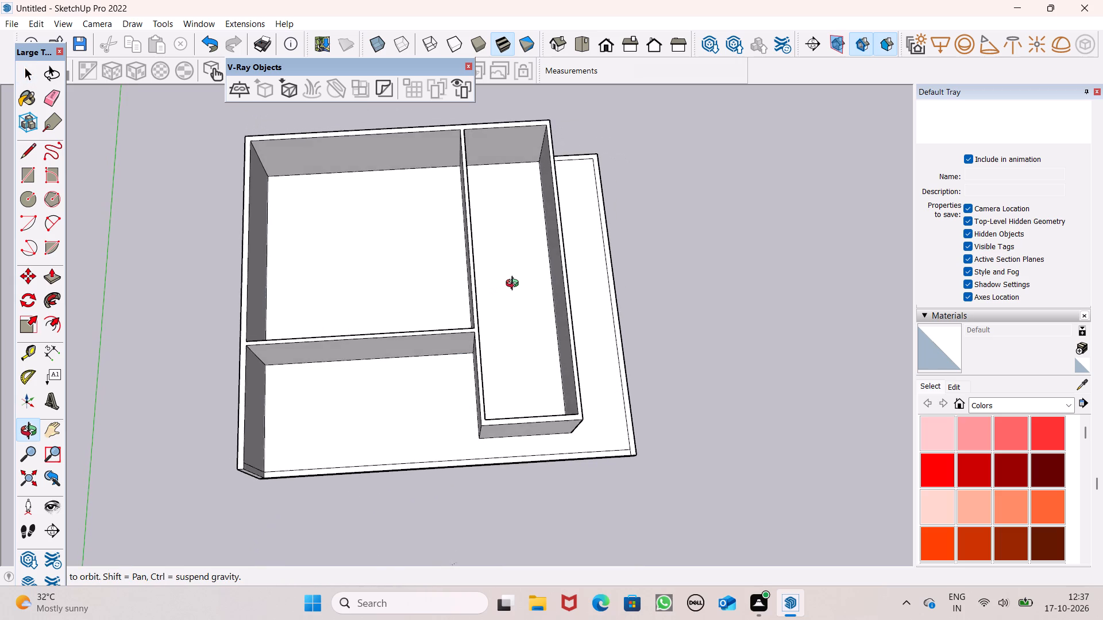
middle_click_drag(515, 285, 491, 398)
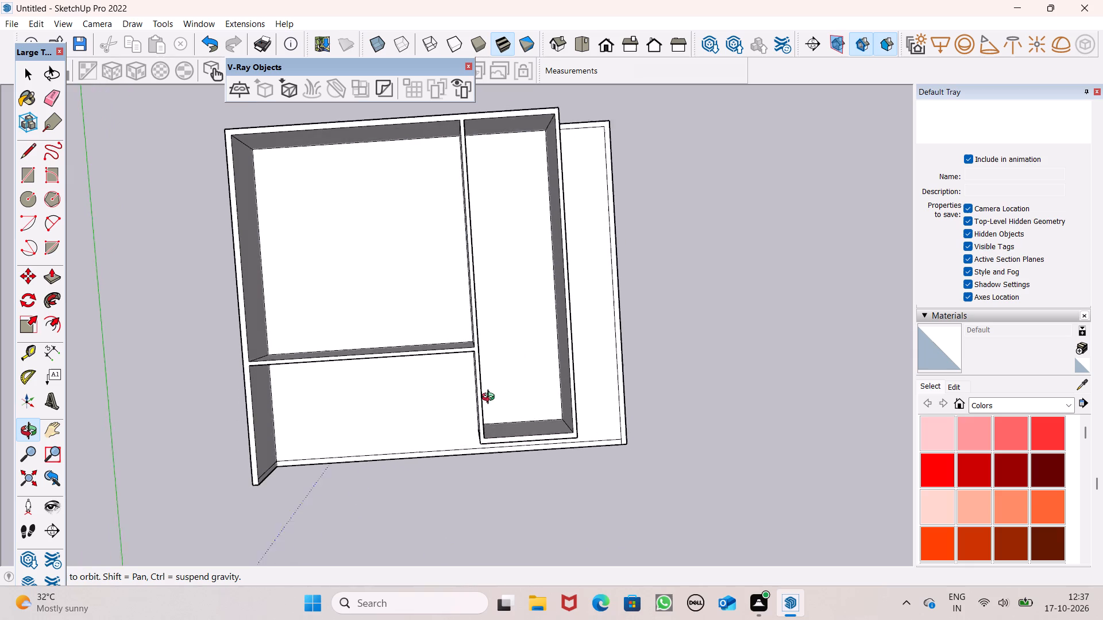
middle_click_drag(491, 398, 465, 316)
left_click(602, 46)
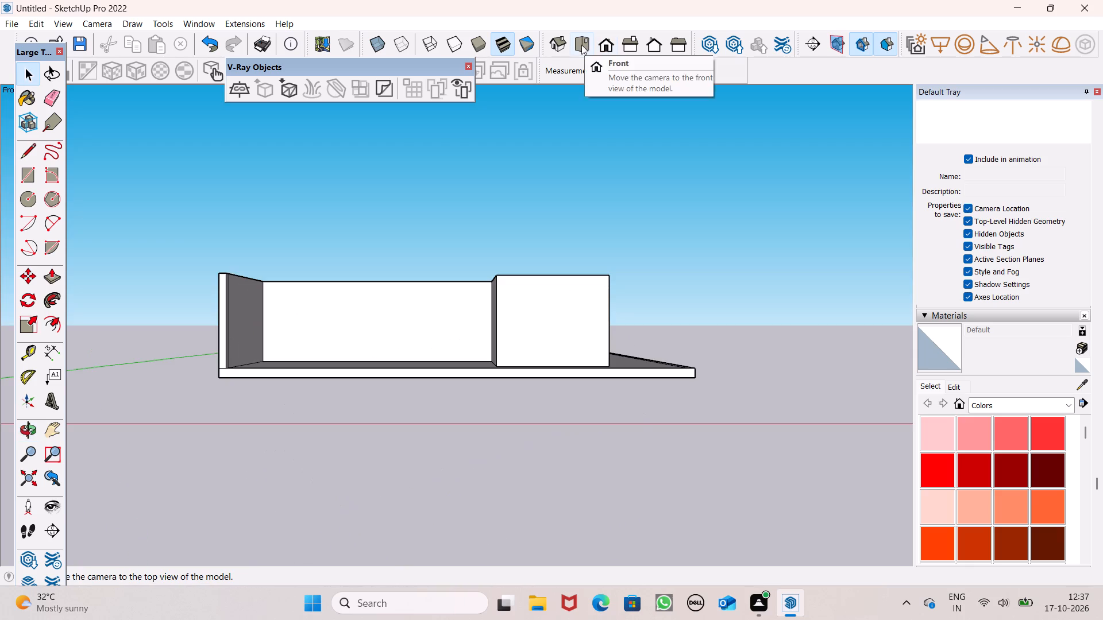
left_click(580, 45)
scroll(534, 148, "down", 1)
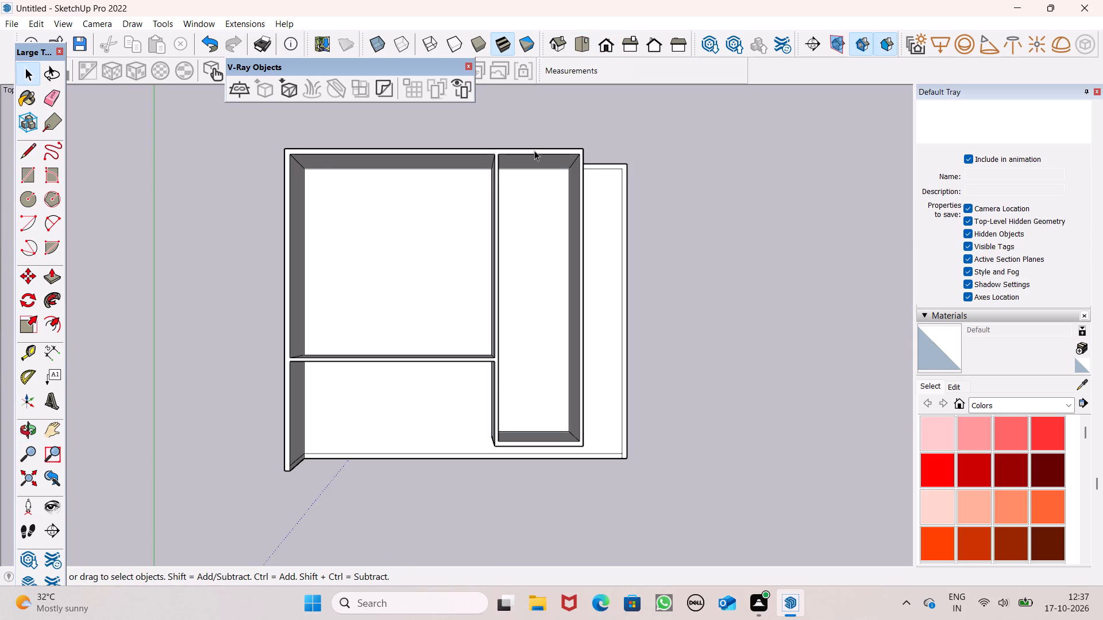
scroll(534, 157, "down", 2)
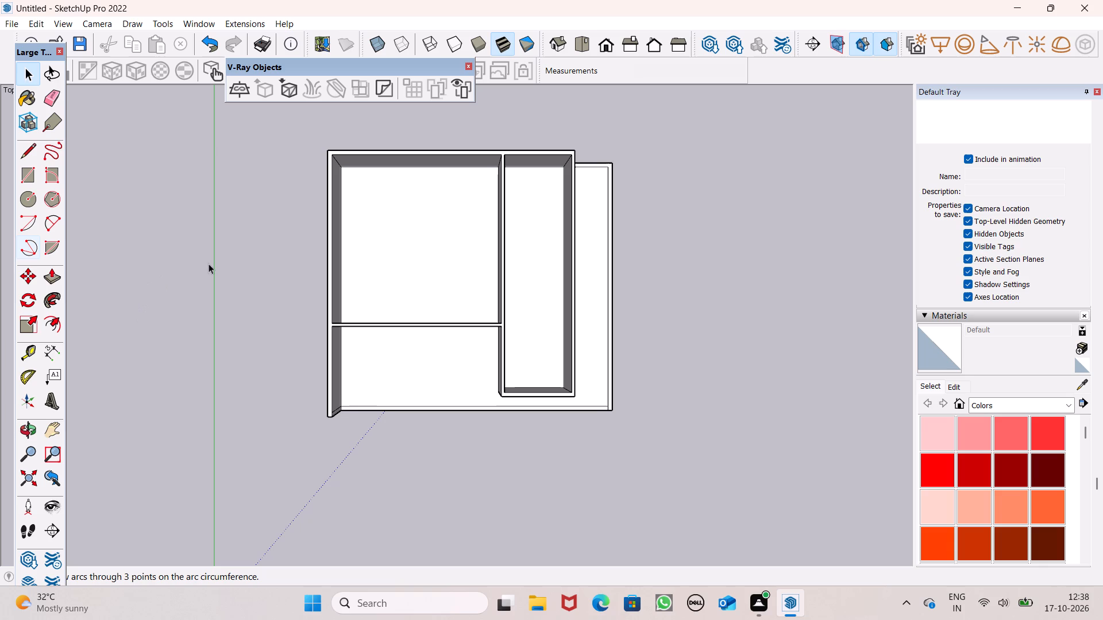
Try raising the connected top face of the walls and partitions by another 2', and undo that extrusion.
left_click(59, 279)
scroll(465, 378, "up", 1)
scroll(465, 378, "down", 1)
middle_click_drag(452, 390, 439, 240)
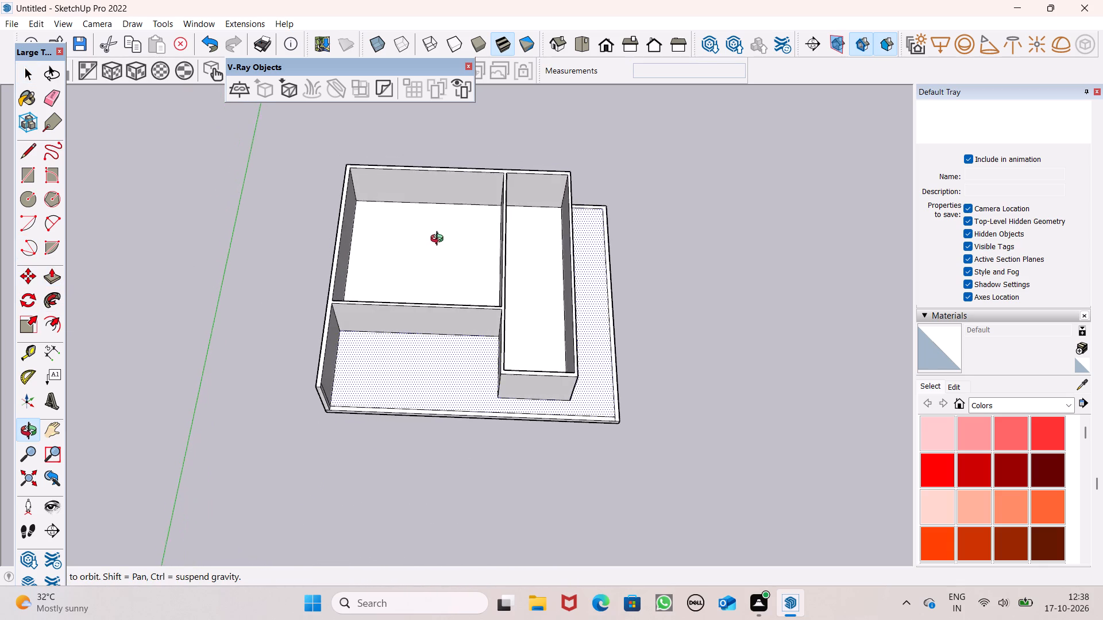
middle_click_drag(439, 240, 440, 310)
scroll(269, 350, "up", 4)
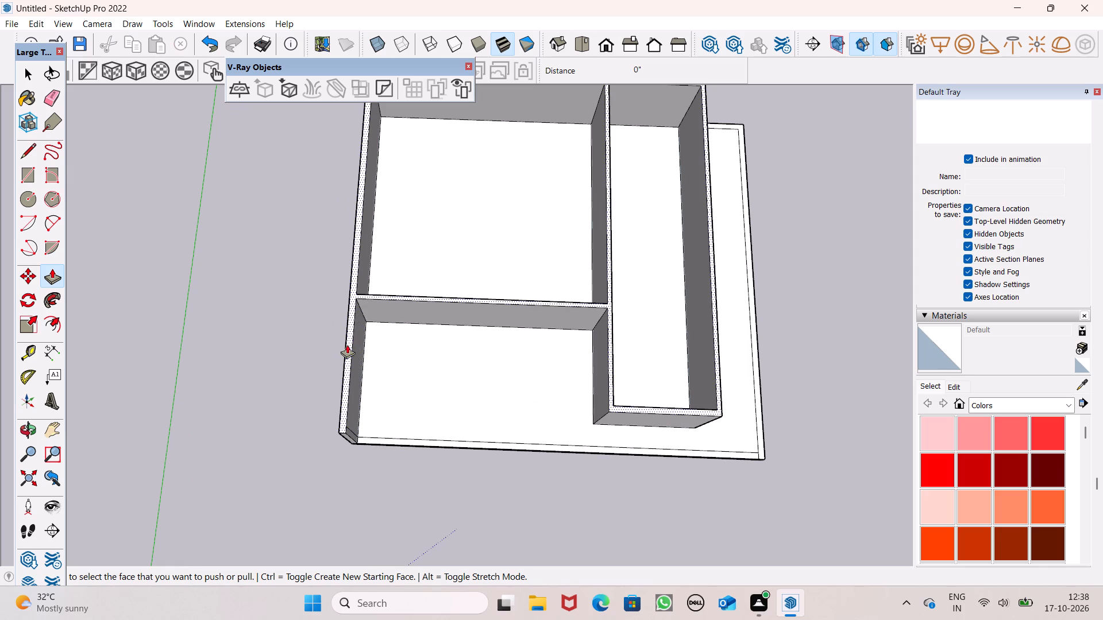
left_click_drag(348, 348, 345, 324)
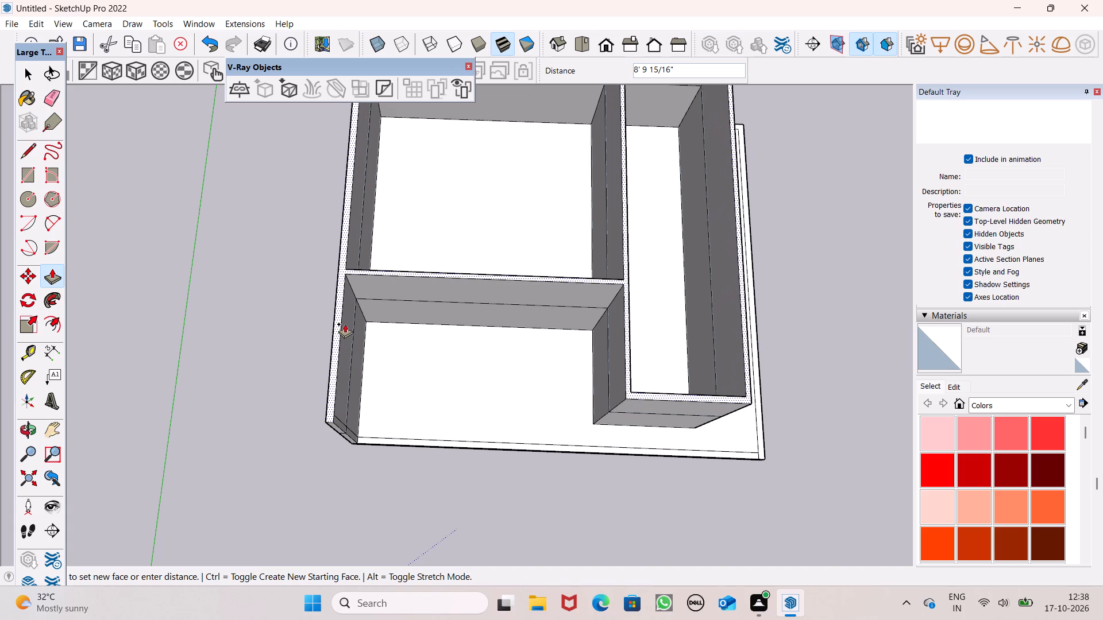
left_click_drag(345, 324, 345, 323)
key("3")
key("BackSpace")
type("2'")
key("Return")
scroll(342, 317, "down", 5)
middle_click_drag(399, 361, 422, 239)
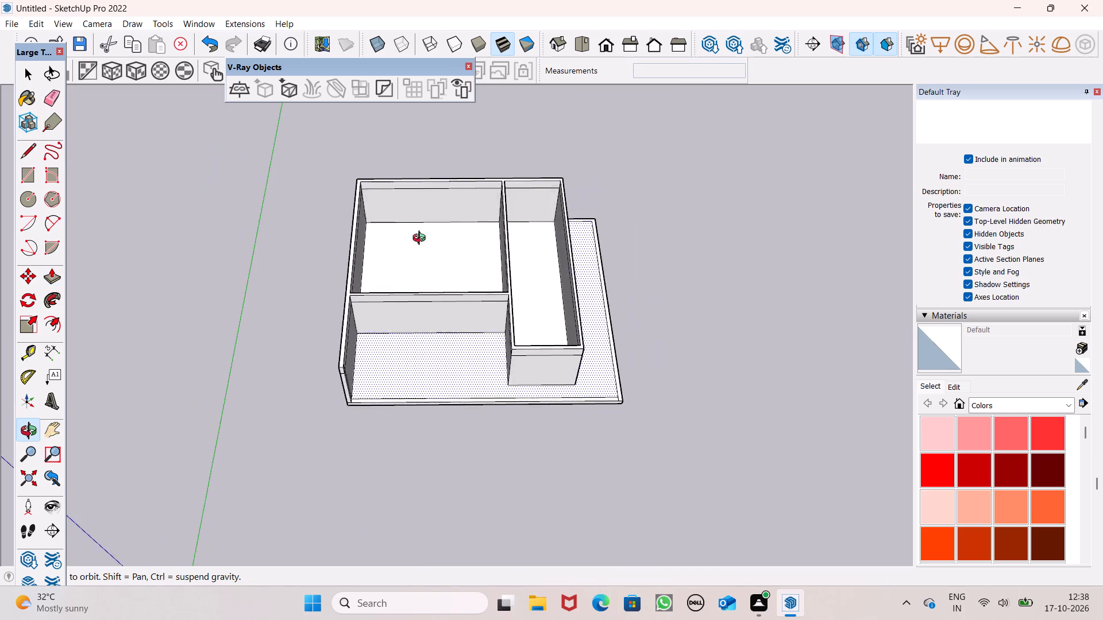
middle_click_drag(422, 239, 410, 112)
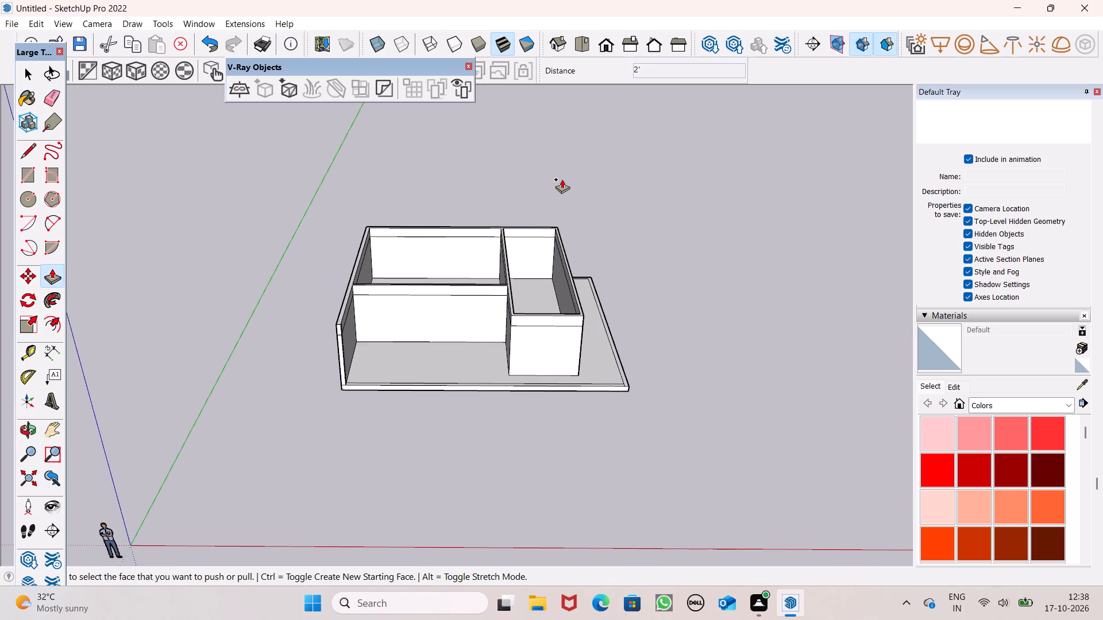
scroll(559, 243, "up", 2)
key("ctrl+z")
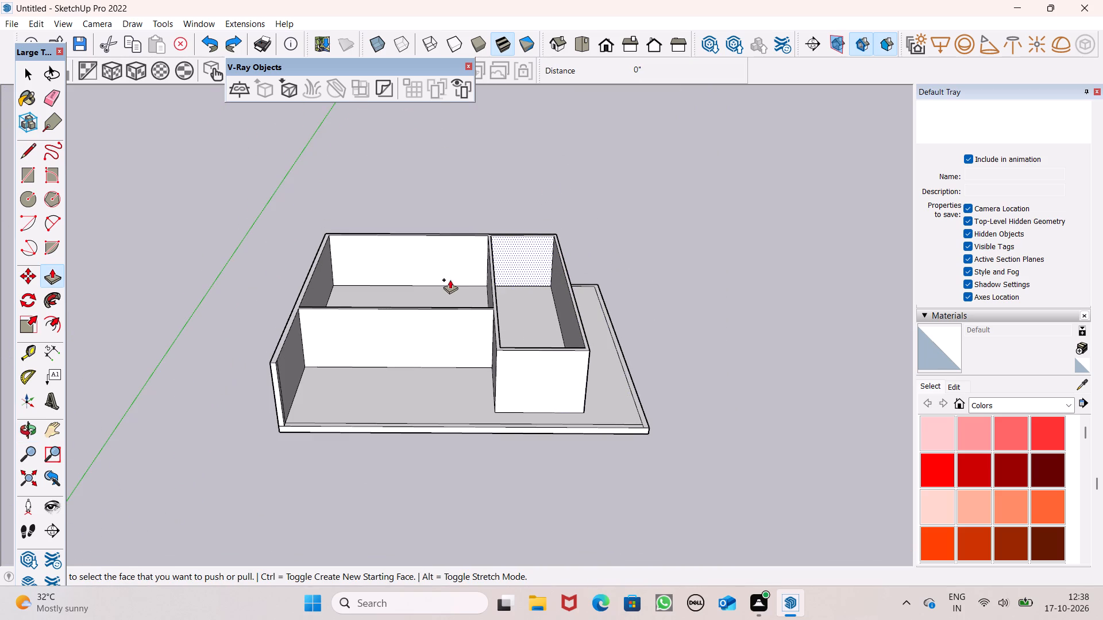
Push/Pull the connected top face of the walls and partitions up 2'5" as a separate band.
middle_click_drag(425, 313, 421, 411)
scroll(310, 324, "up", 2)
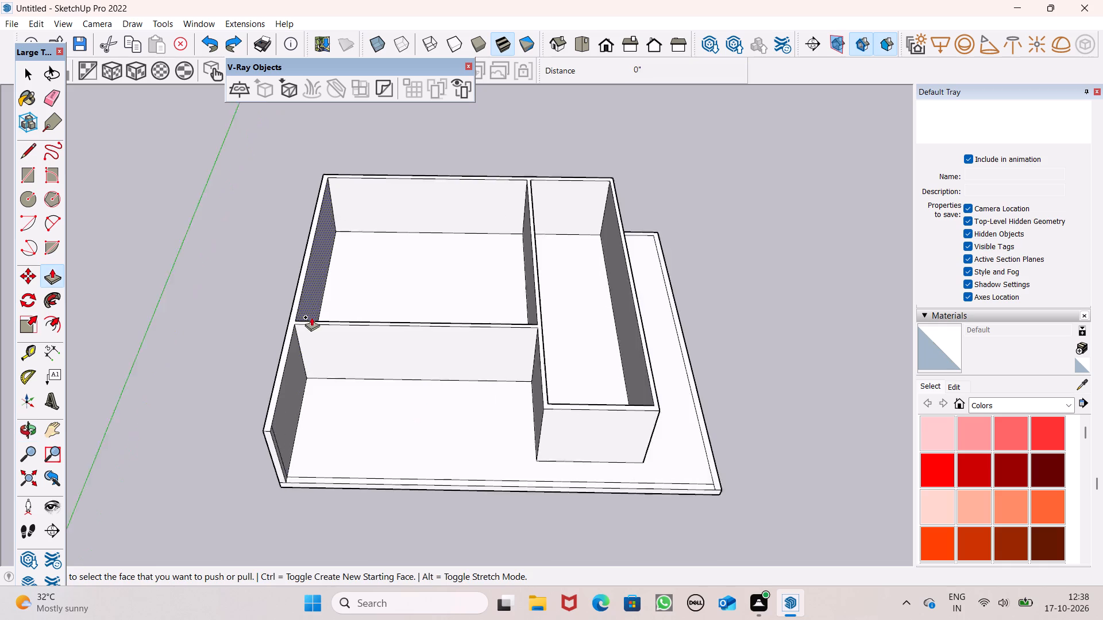
scroll(311, 317, "up", 2)
left_click_drag(283, 332, 279, 313, "ctrl")
type("2'5\"")
key("Return")
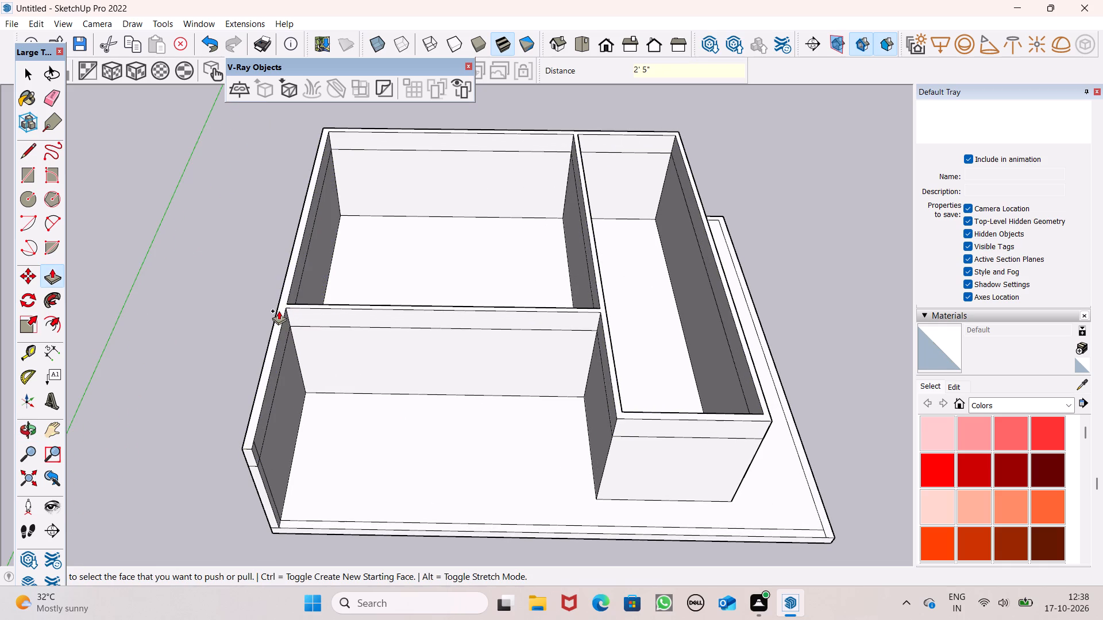
Push/Pull the top face of that band up another 10' to form the upper-storey walls and partitions.
left_click_drag(260, 399, 260, 316)
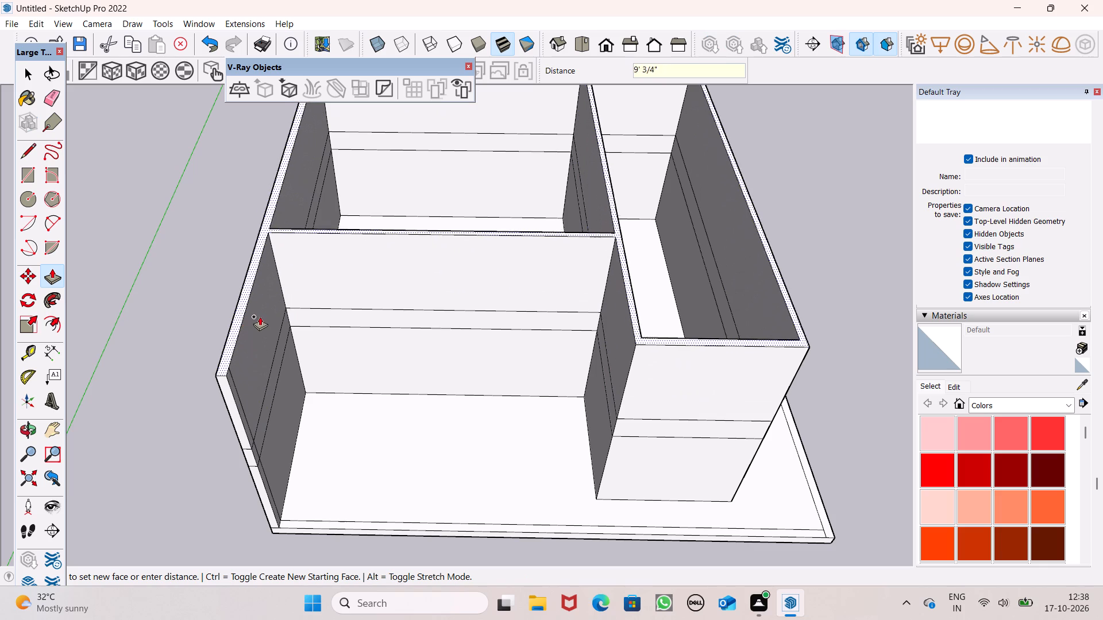
left_click_drag(260, 316, 259, 305)
key("1")
type("0'")
key("Return")
Examine the heightened walls and the horizontal band between the two storeys from the front and from raised angles.
scroll(265, 321, "down", 5)
middle_click_drag(344, 361, 329, 186)
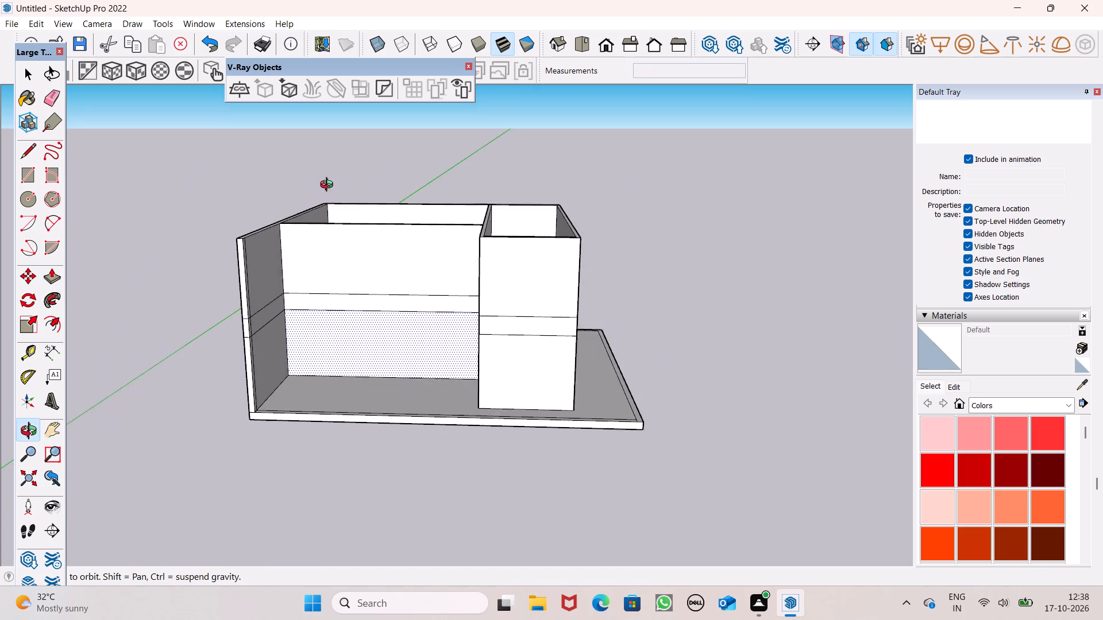
middle_click_drag(329, 186, 331, 185)
scroll(335, 185, "up", 1)
middle_click_drag(580, 401, 565, 367)
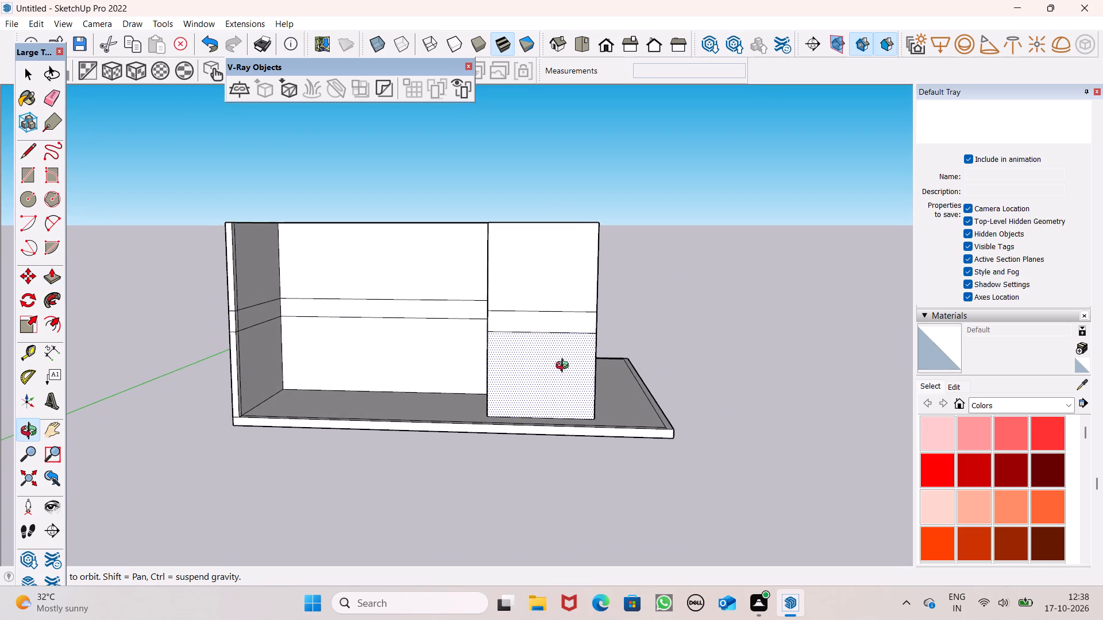
middle_click_drag(565, 367, 529, 387)
middle_click_drag(529, 387, 574, 383)
middle_click_drag(577, 377, 580, 367)
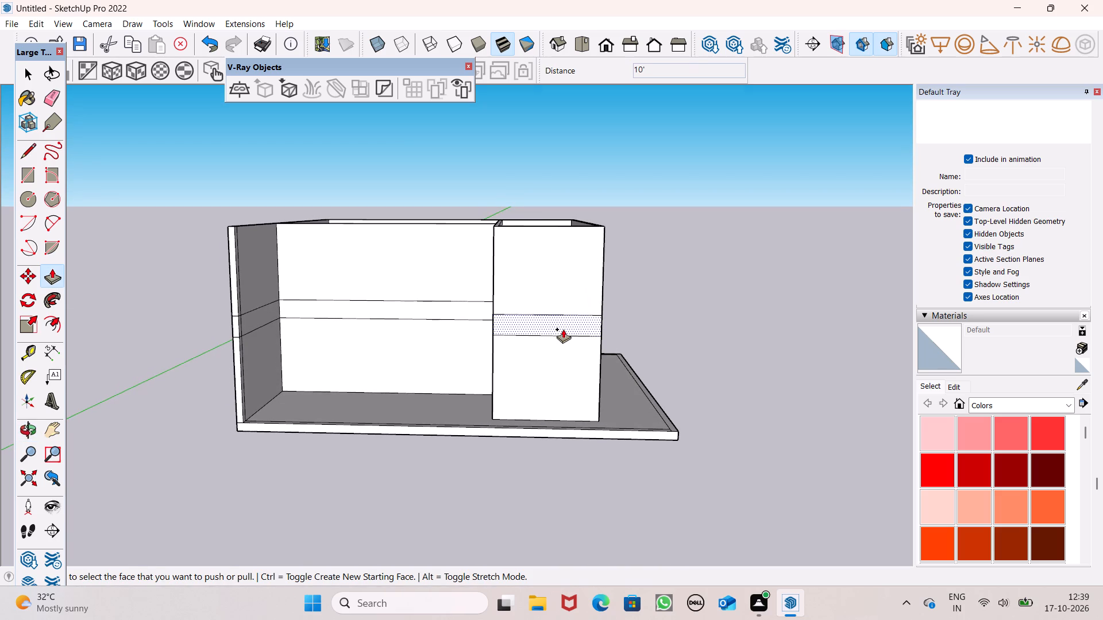
key("space")
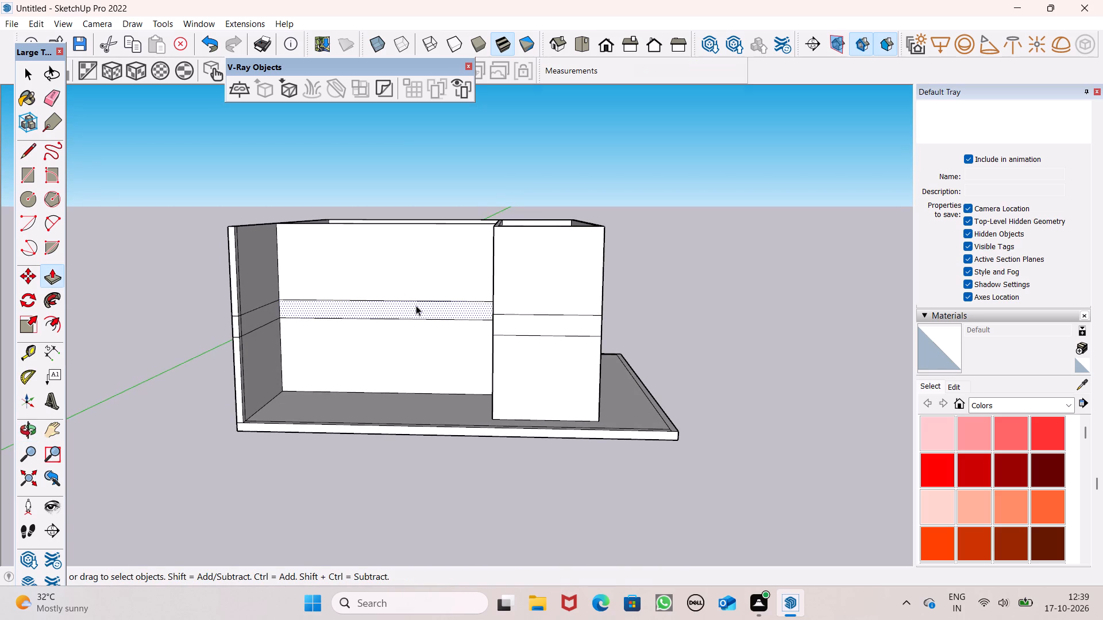
scroll(421, 311, "down", 1)
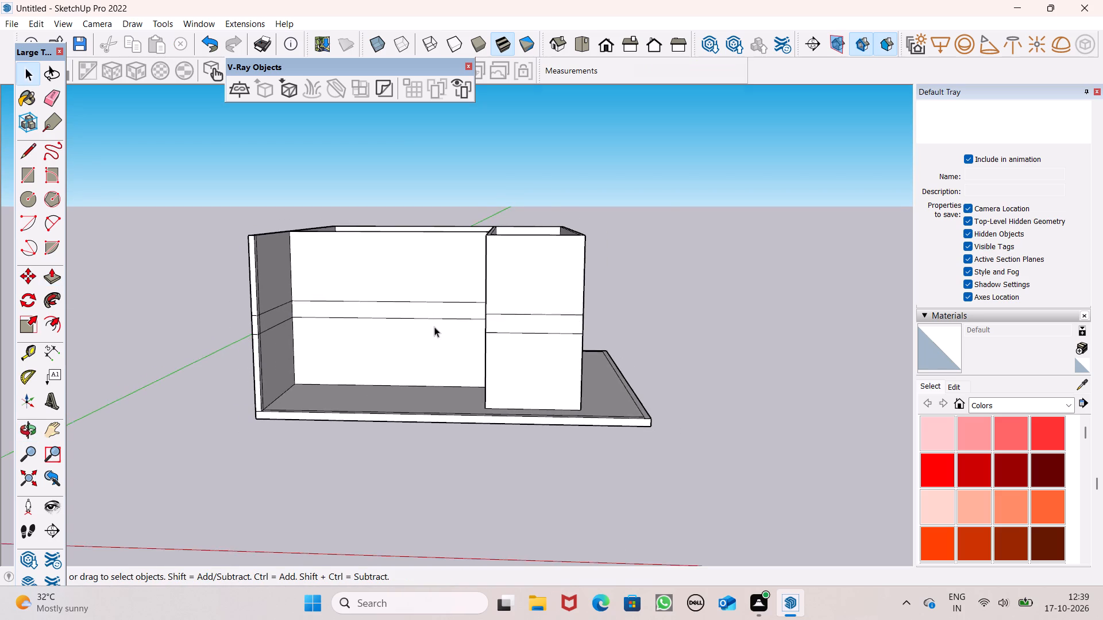
middle_click_drag(433, 338, 418, 367)
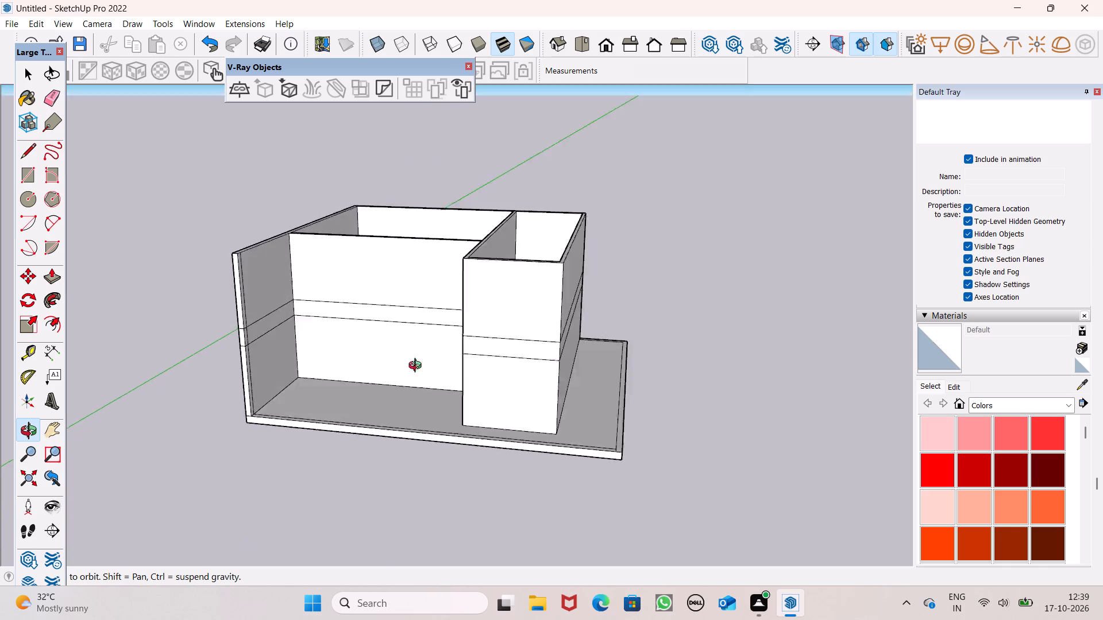
middle_click_drag(418, 367, 473, 364)
scroll(423, 247, "up", 3)
scroll(423, 247, "down", 3)
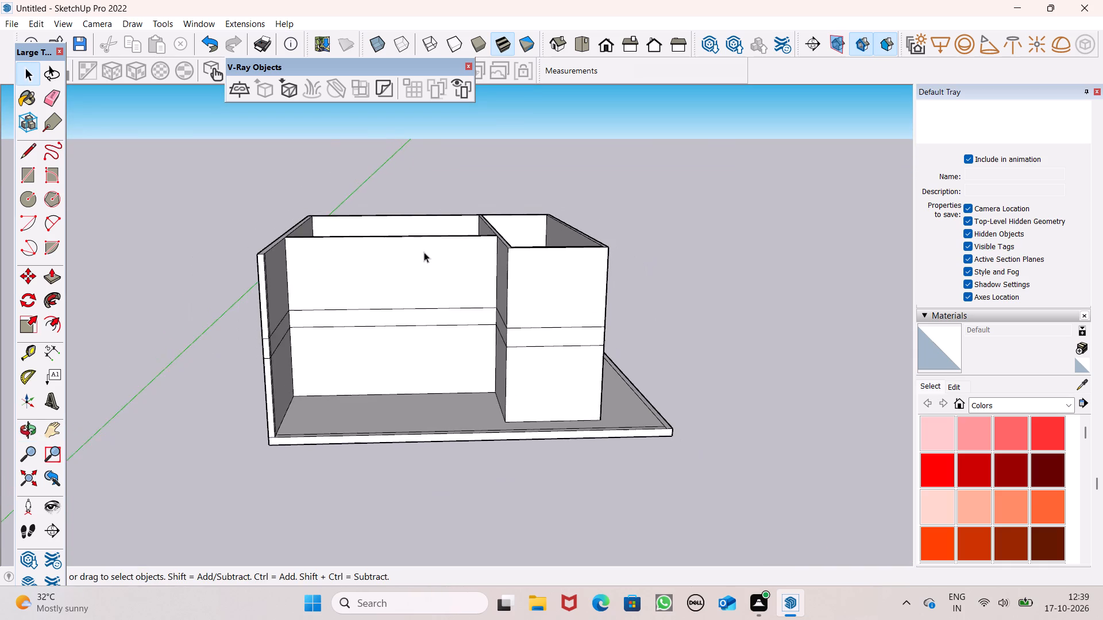
middle_click_drag(438, 294, 384, 338)
middle_click_drag(364, 268, 394, 230)
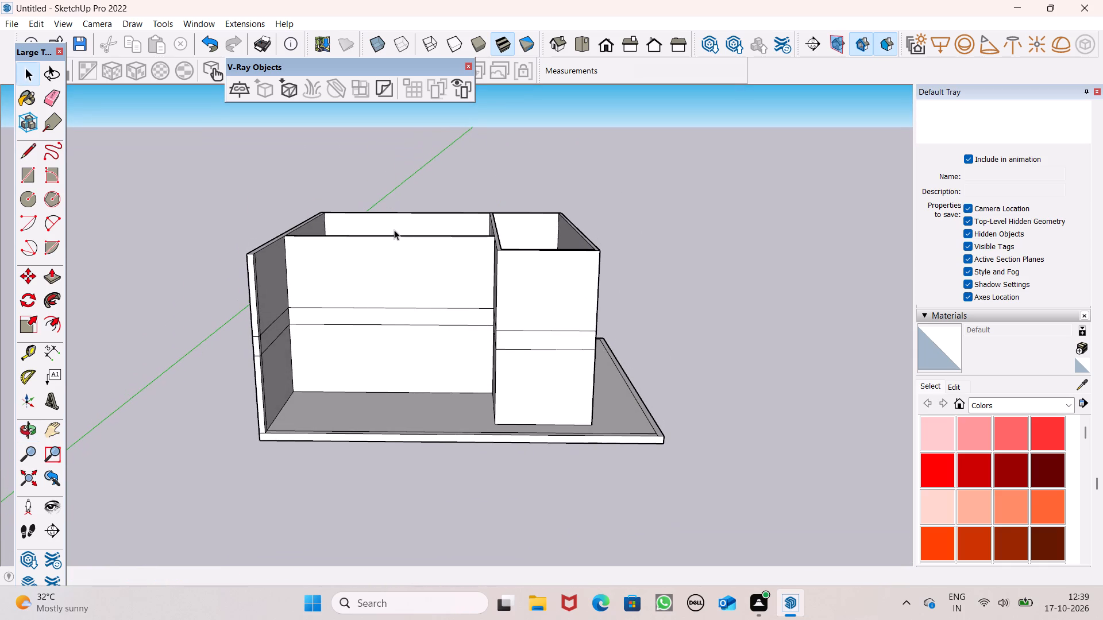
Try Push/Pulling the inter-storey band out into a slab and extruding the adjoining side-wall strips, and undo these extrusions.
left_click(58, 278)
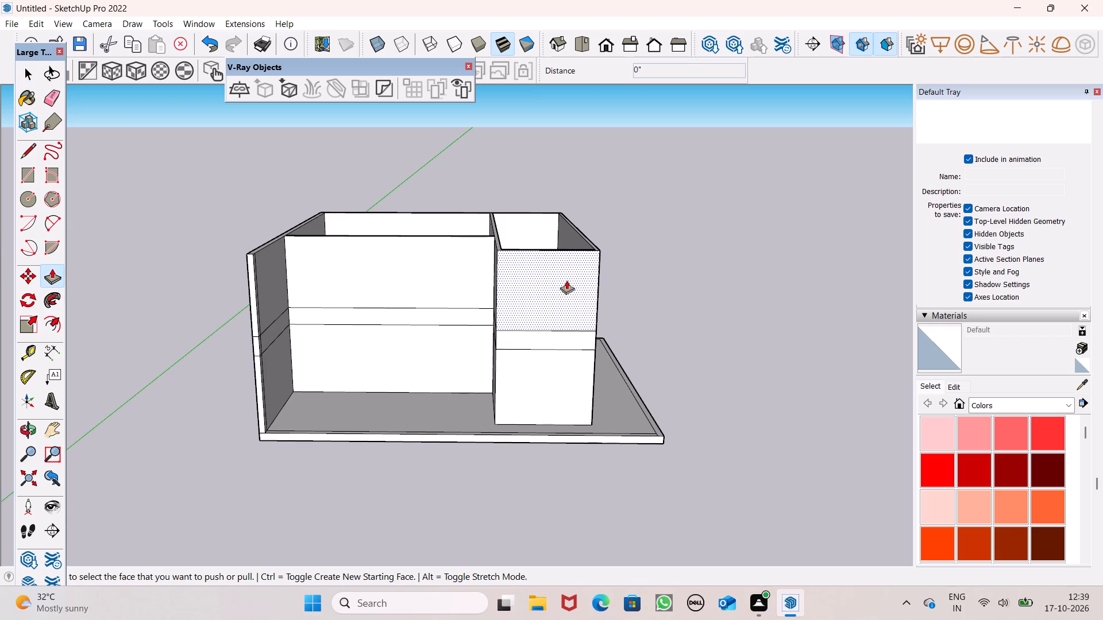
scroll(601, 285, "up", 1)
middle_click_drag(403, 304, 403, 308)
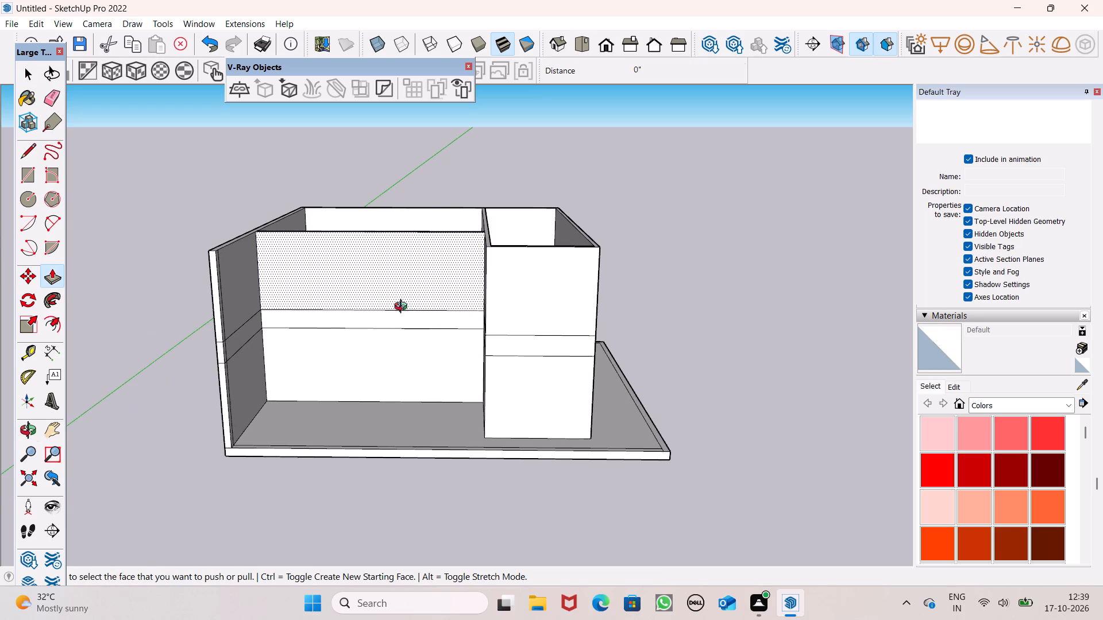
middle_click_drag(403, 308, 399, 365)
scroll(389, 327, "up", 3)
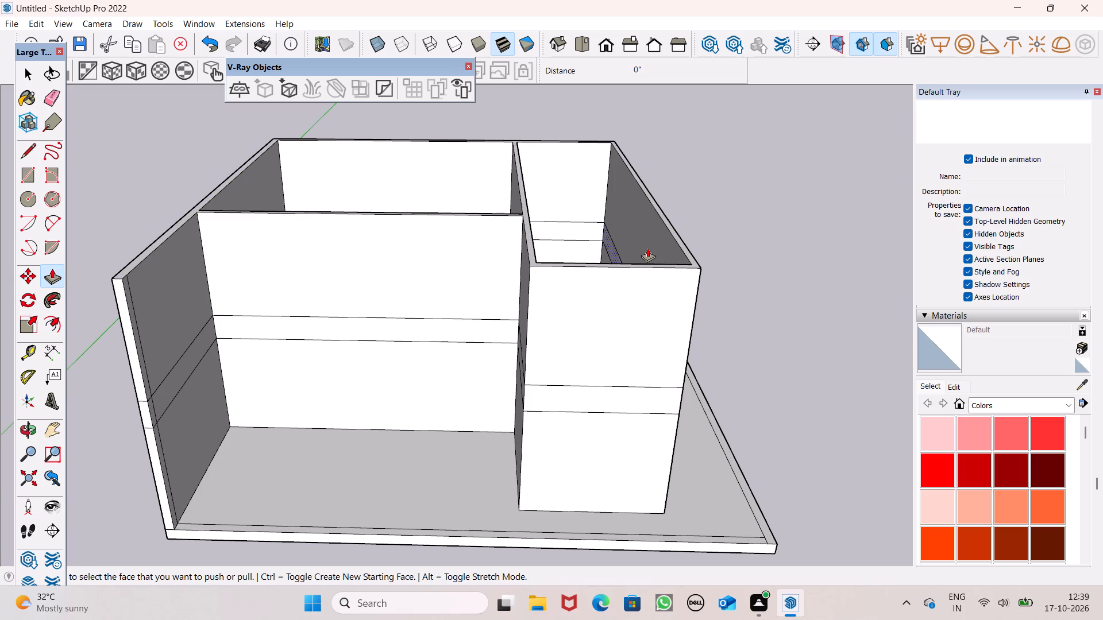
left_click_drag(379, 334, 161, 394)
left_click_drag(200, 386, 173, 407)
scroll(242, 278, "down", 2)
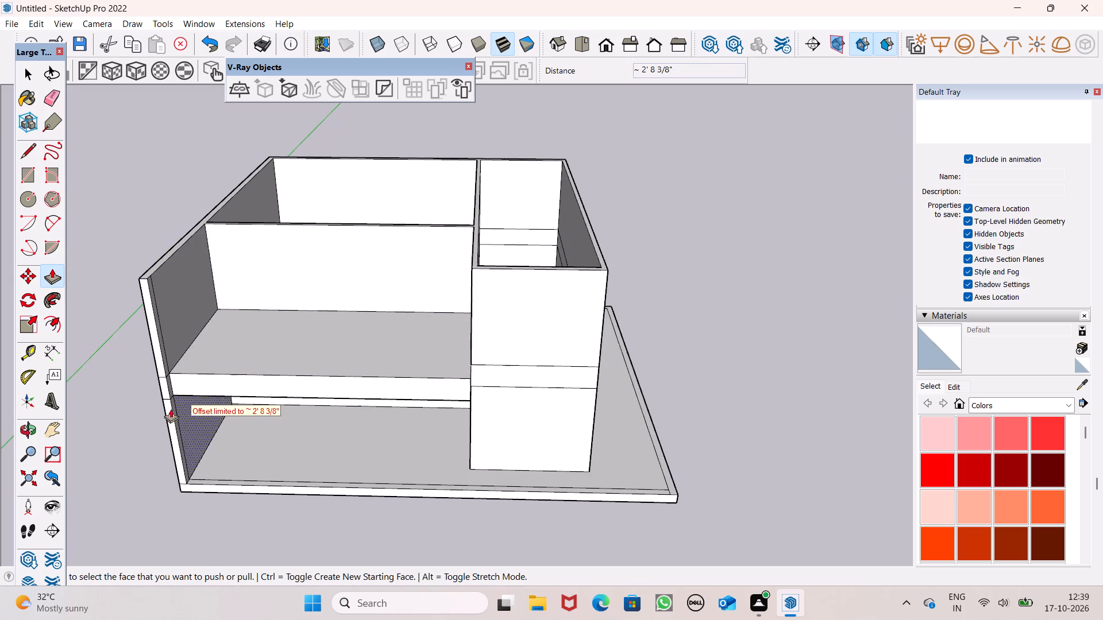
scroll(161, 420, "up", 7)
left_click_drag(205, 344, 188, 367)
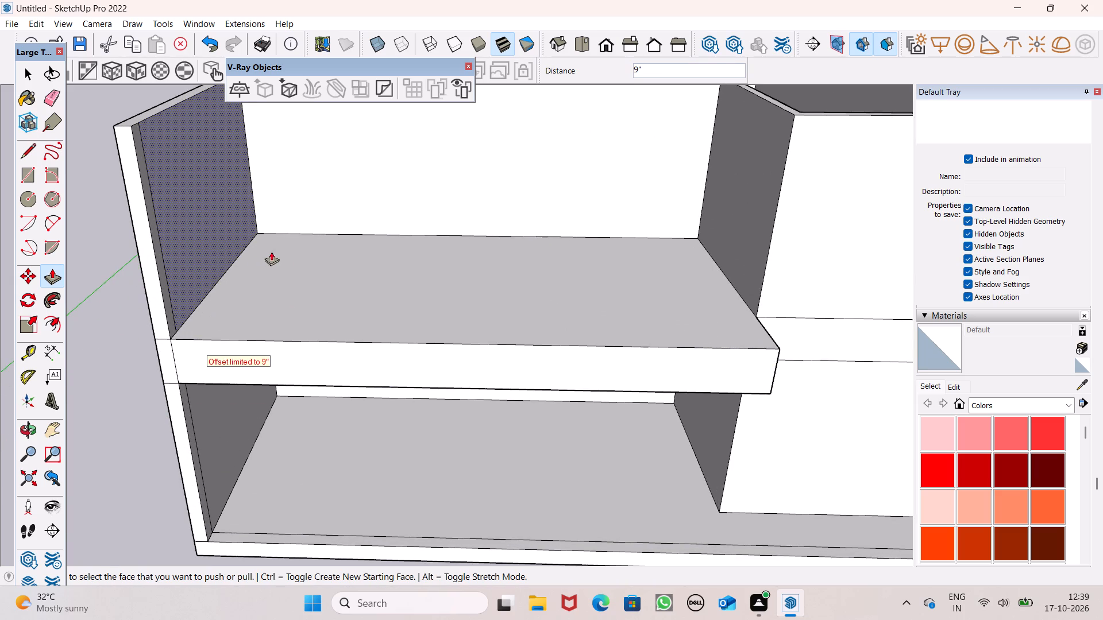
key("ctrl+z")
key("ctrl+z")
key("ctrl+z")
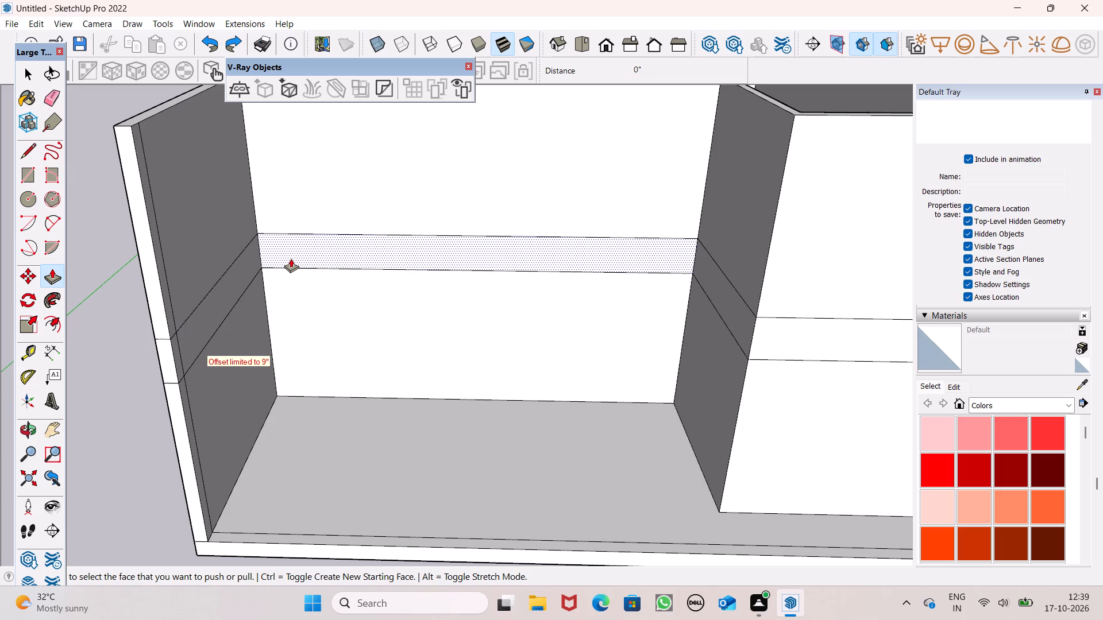
Push/Pull the recessed wall's inter-storey band outward 15' 3 5/8" to form the upper-floor slab between the side walls.
left_click_drag(292, 257, 256, 320, "ctrl")
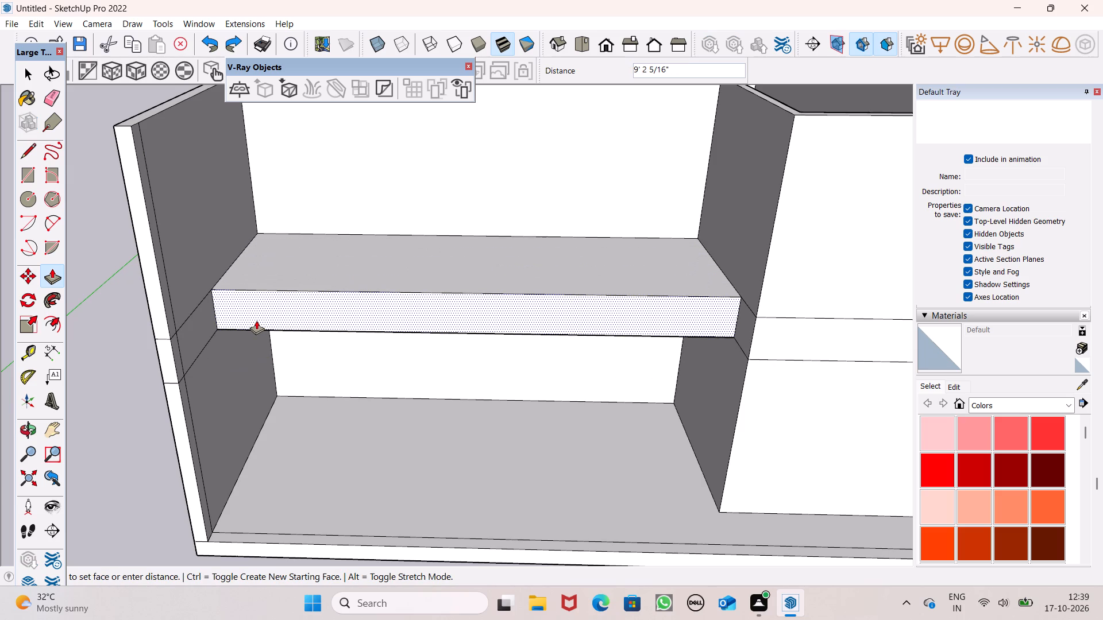
left_click_drag(256, 320, 204, 361, "ctrl")
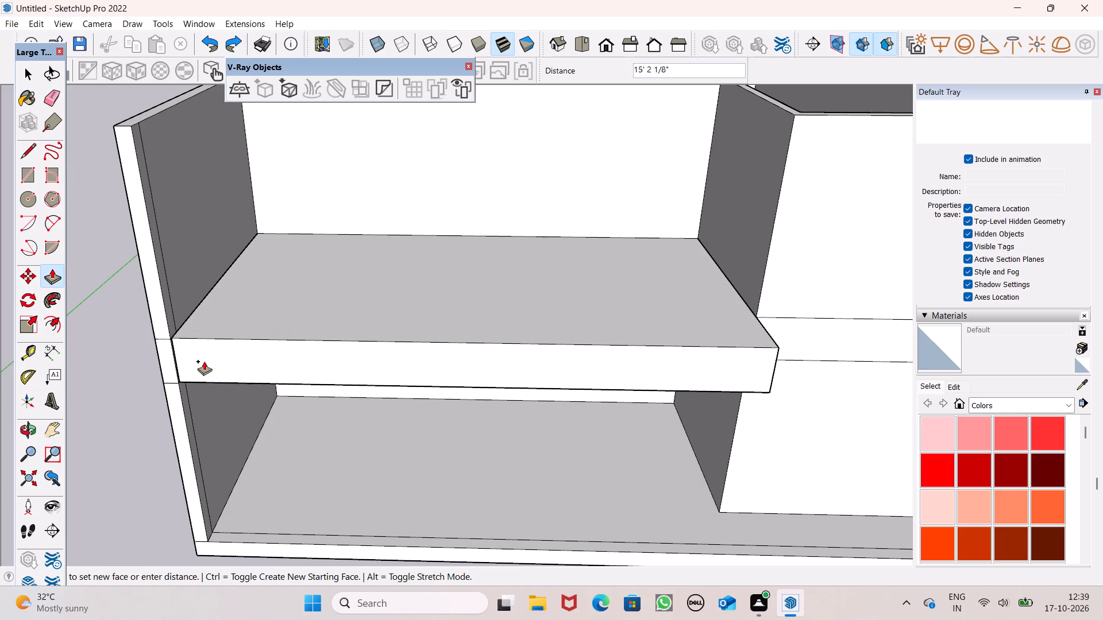
left_click_drag(204, 361, 167, 333, "ctrl")
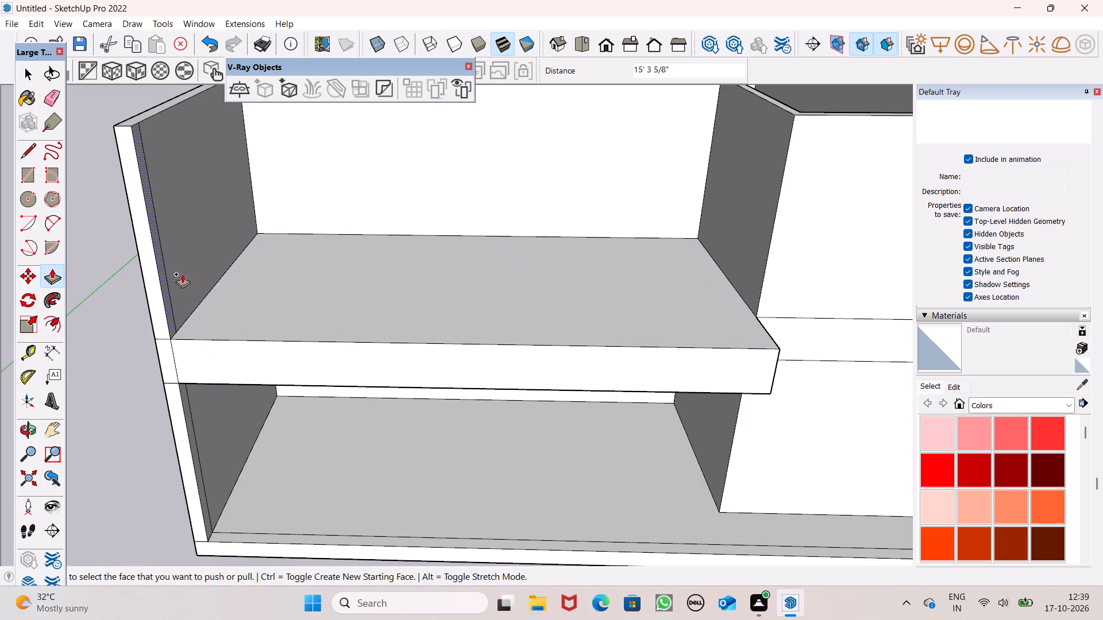
scroll(259, 222, "down", 2)
scroll(259, 226, "up", 1)
scroll(259, 226, "down", 4)
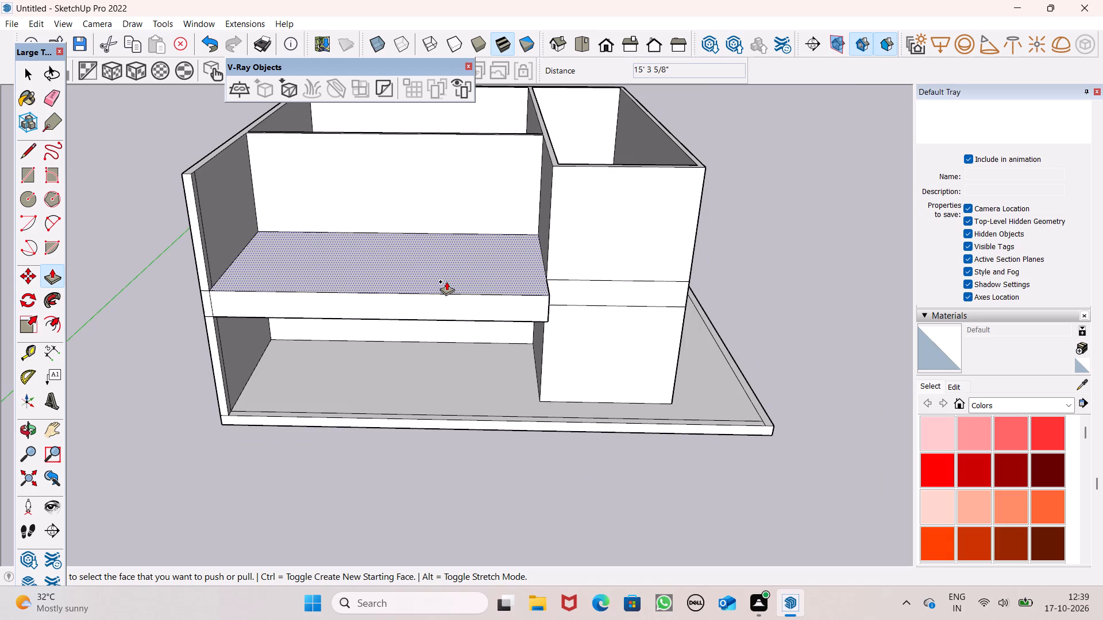
key("space")
Examine the upper-floor slab and both storeys from the front and from raised angles.
scroll(446, 281, "down", 3)
middle_click_drag(446, 284, 434, 242)
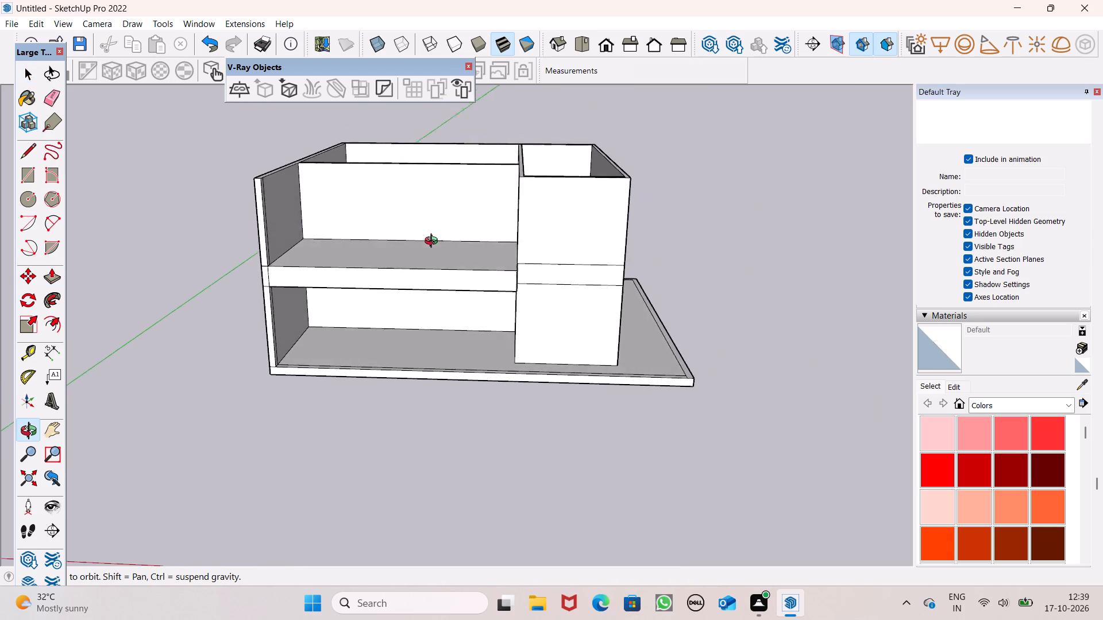
middle_click_drag(434, 242, 455, 220)
scroll(433, 244, "down", 1)
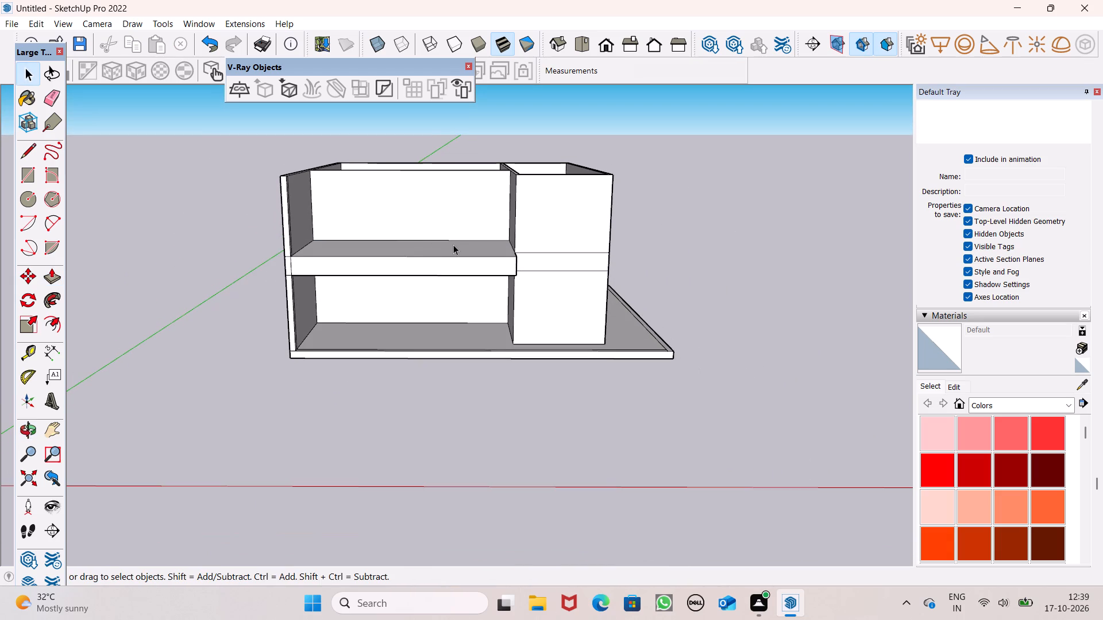
middle_click_drag(449, 250, 452, 207)
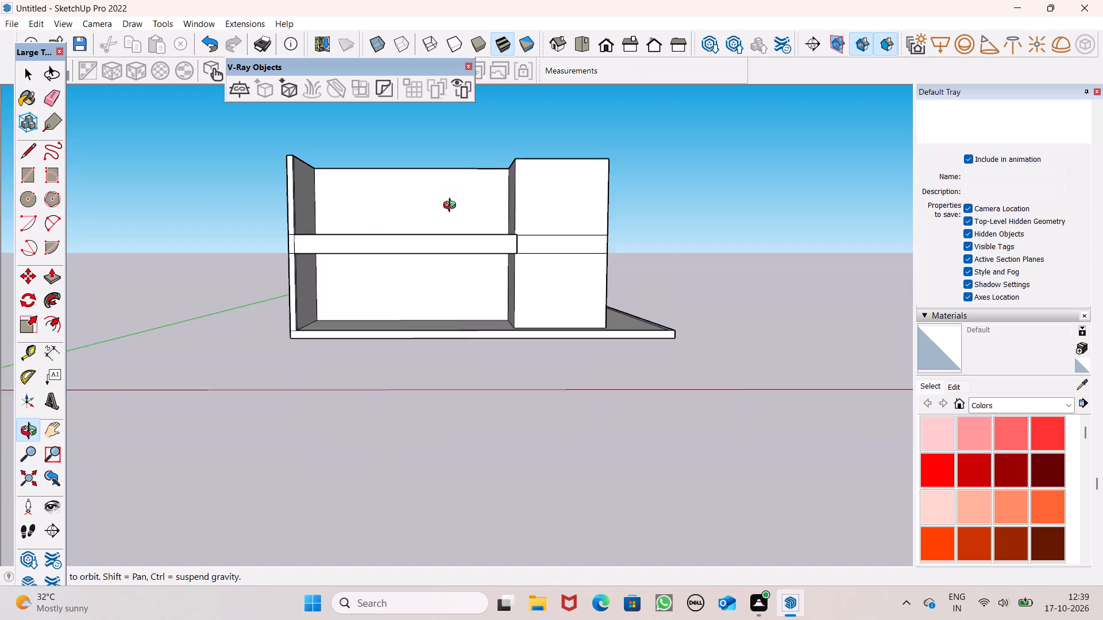
middle_click_drag(452, 207, 454, 219)
scroll(453, 203, "up", 5)
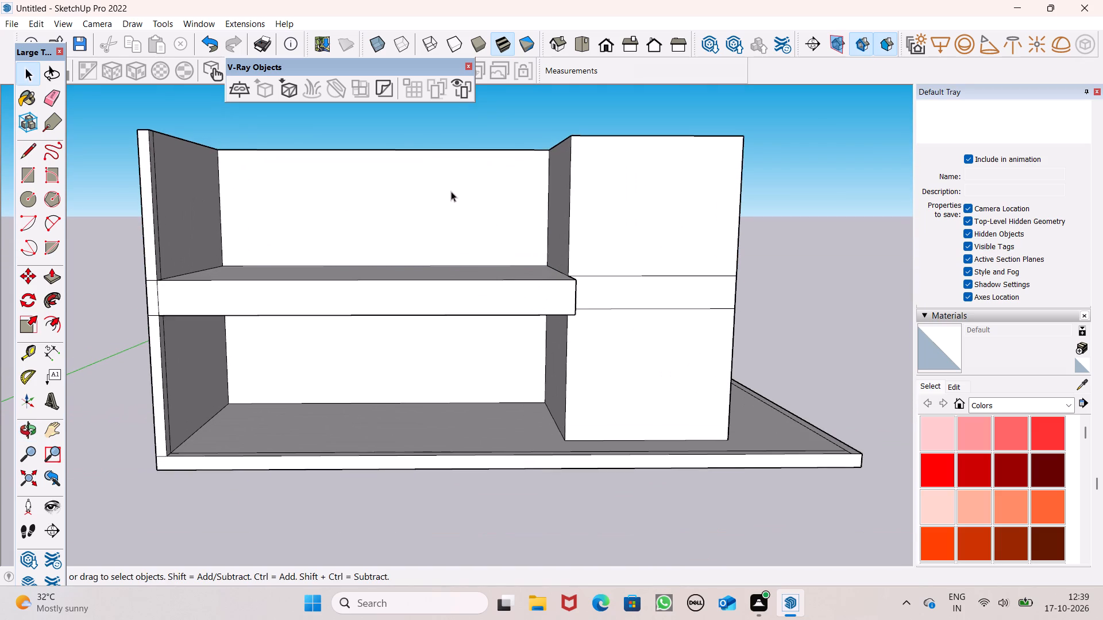
scroll(416, 219, "up", 2)
middle_click_drag(416, 219, 415, 223)
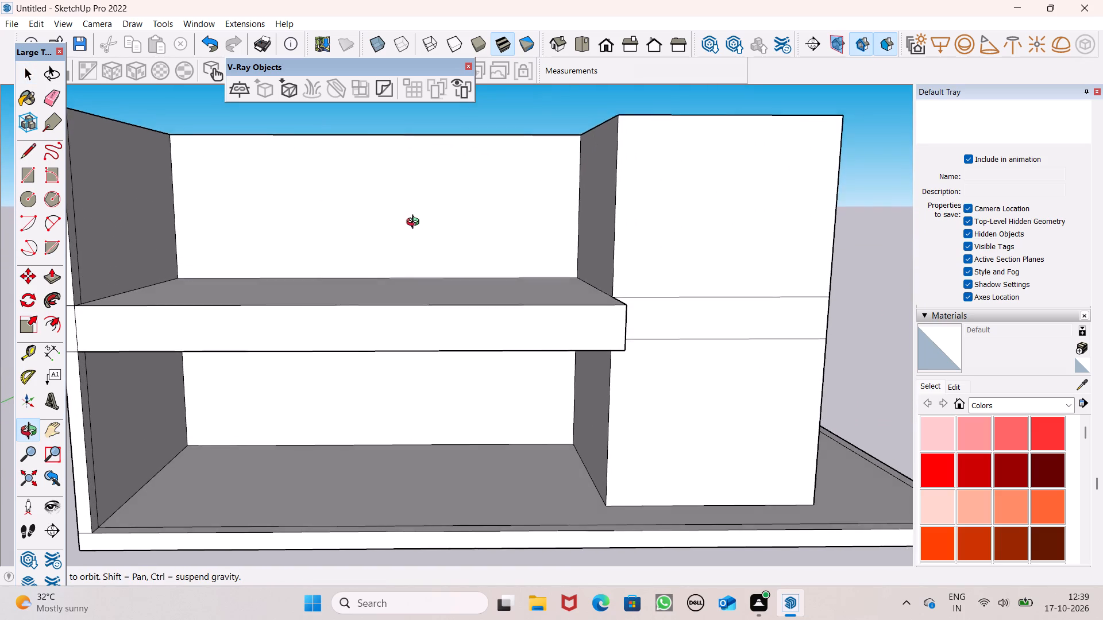
middle_click_drag(415, 223, 404, 239)
scroll(431, 160, "down", 4)
middle_click_drag(441, 194, 443, 229)
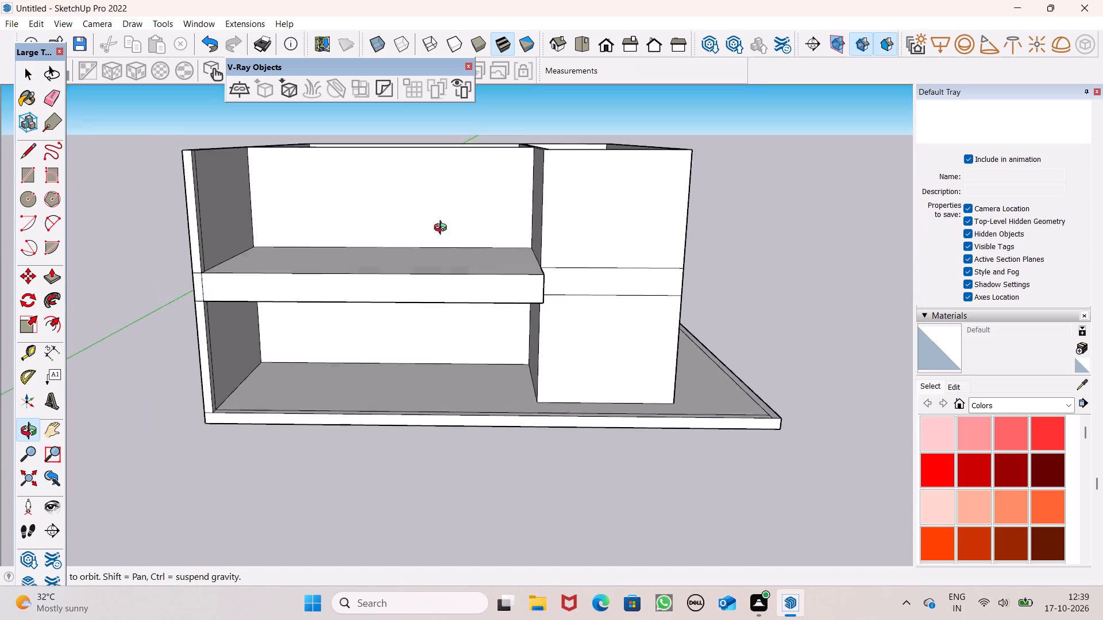
middle_click_drag(443, 229, 427, 328)
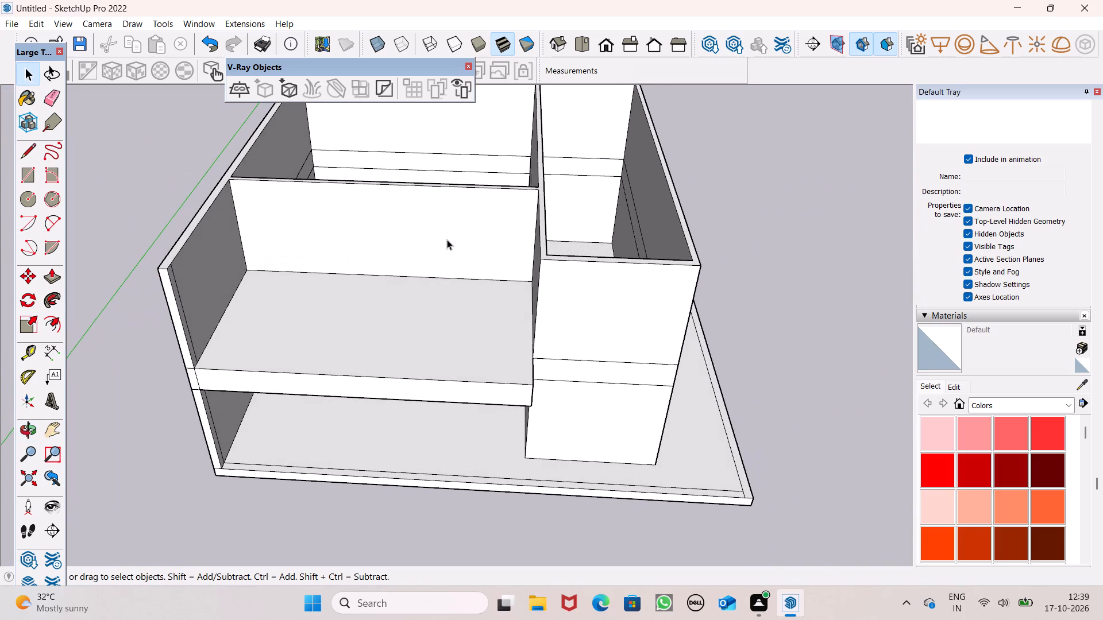
scroll(449, 231, "up", 3)
scroll(396, 224, "down", 3)
middle_click_drag(407, 259, 415, 294)
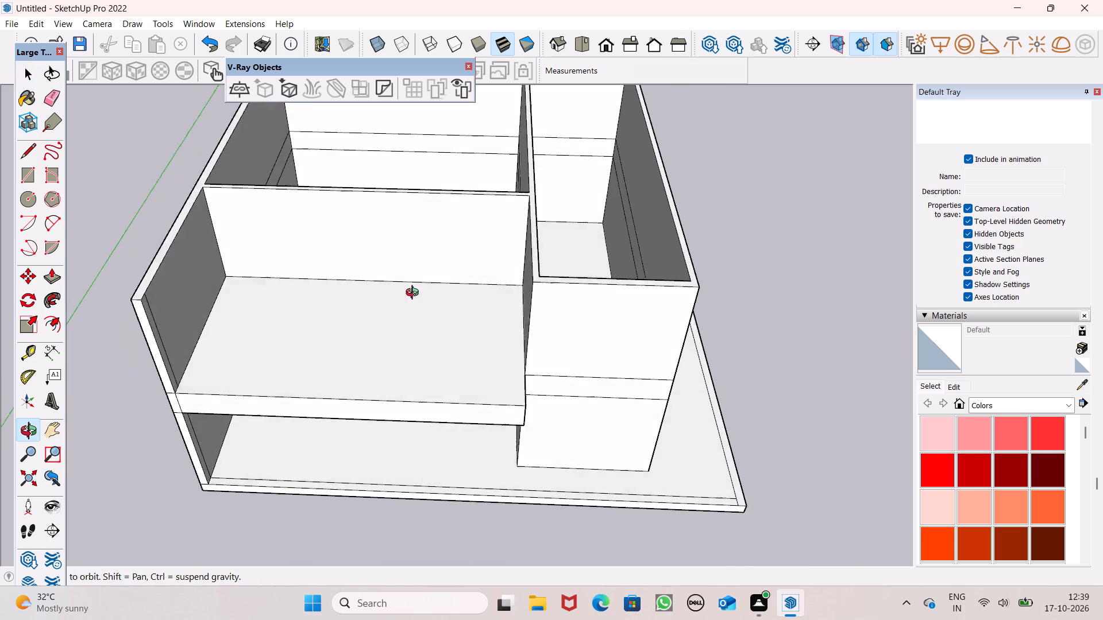
middle_click_drag(415, 294, 420, 311)
scroll(501, 95, "down", 3)
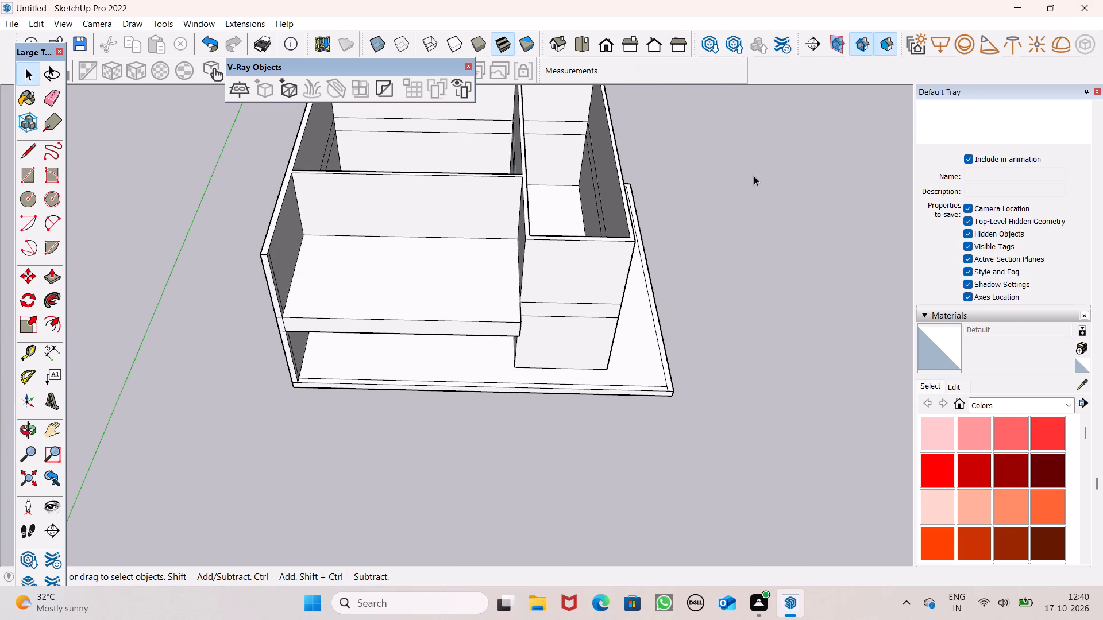
Place a guide on the upper-floor slab 8'9" from the outer side wall, and a parallel guide 6" beyond it.
left_click(30, 358)
scroll(331, 186, "up", 6)
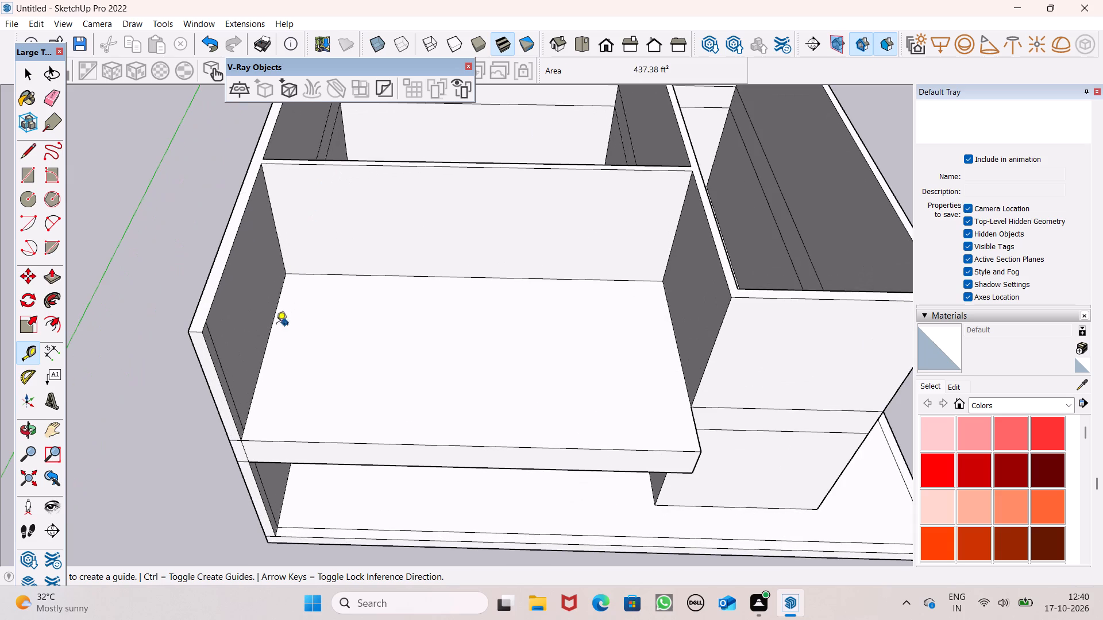
left_click(267, 330)
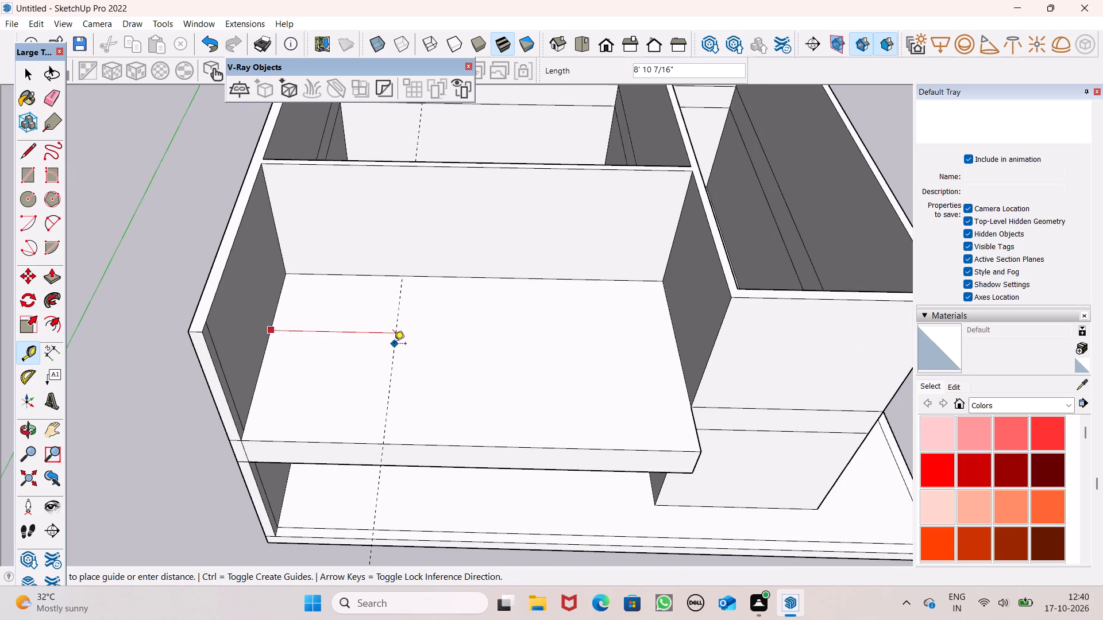
left_click(392, 344)
left_click(392, 346)
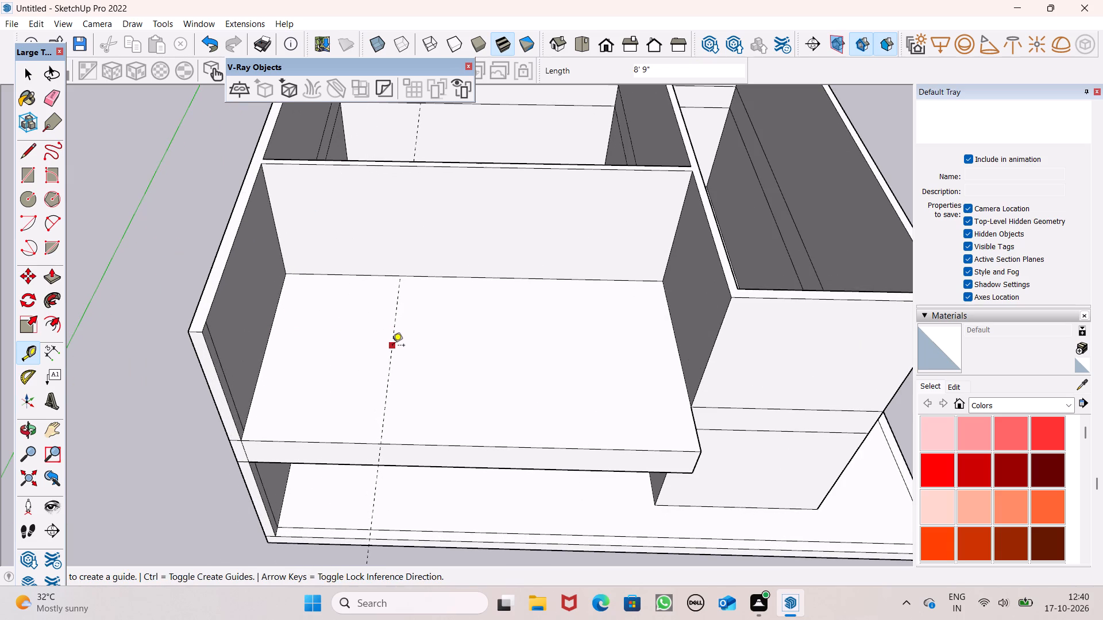
key("6")
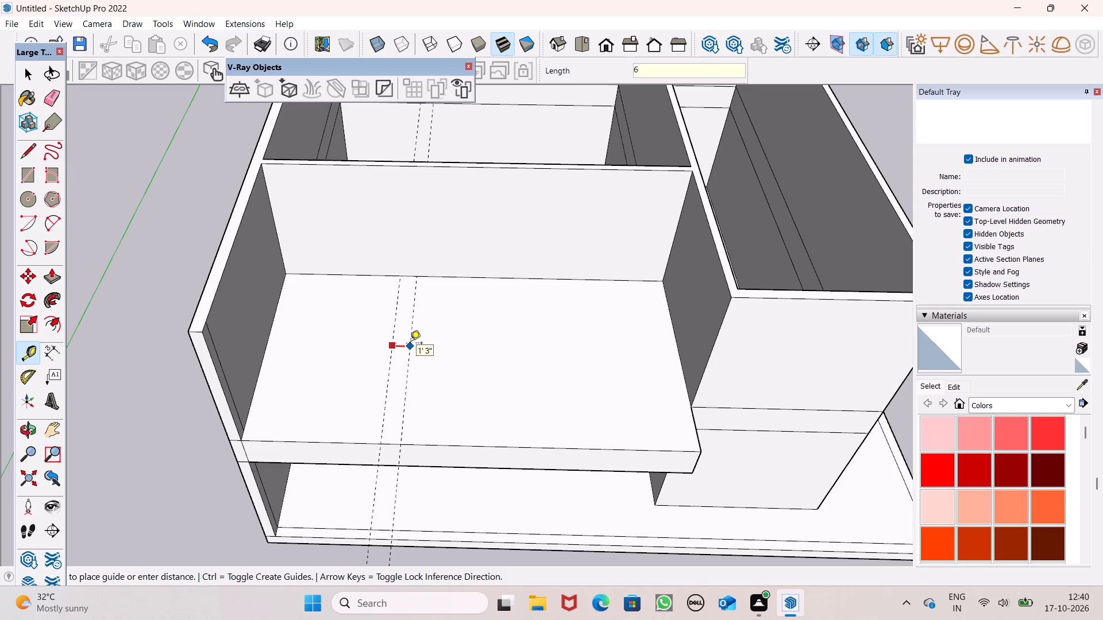
key("shift+quotedbl")
key("Return")
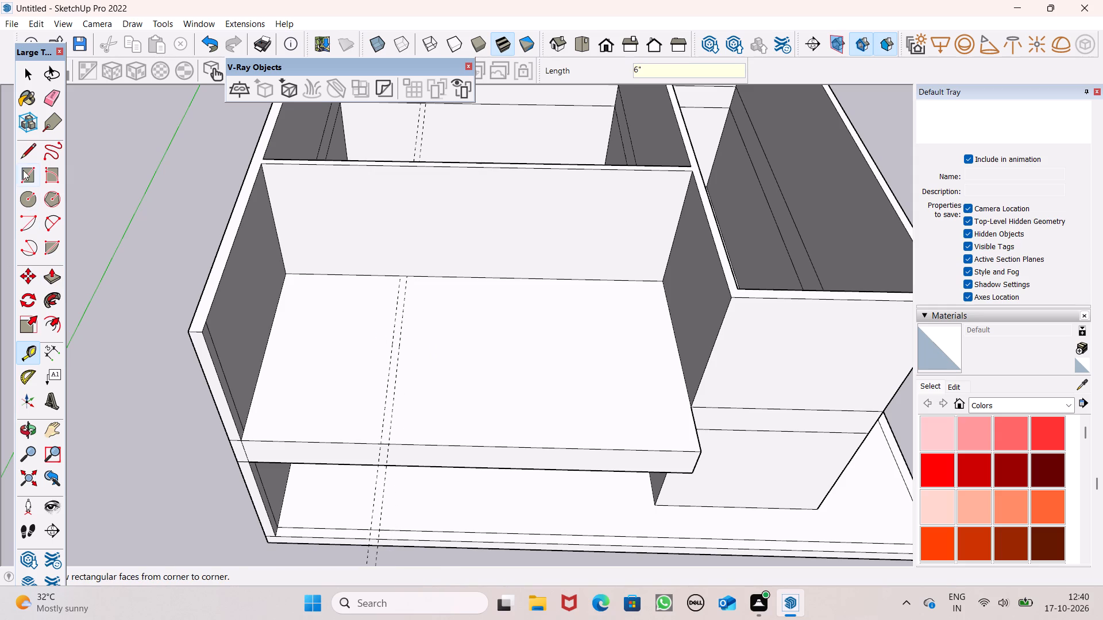
Draw a 6" by 15' 3 5/8" rectangle between the two guides, from the recessed wall to the slab's front edge.
scroll(157, 293, "up", 1)
middle_click_drag(157, 298, 152, 346)
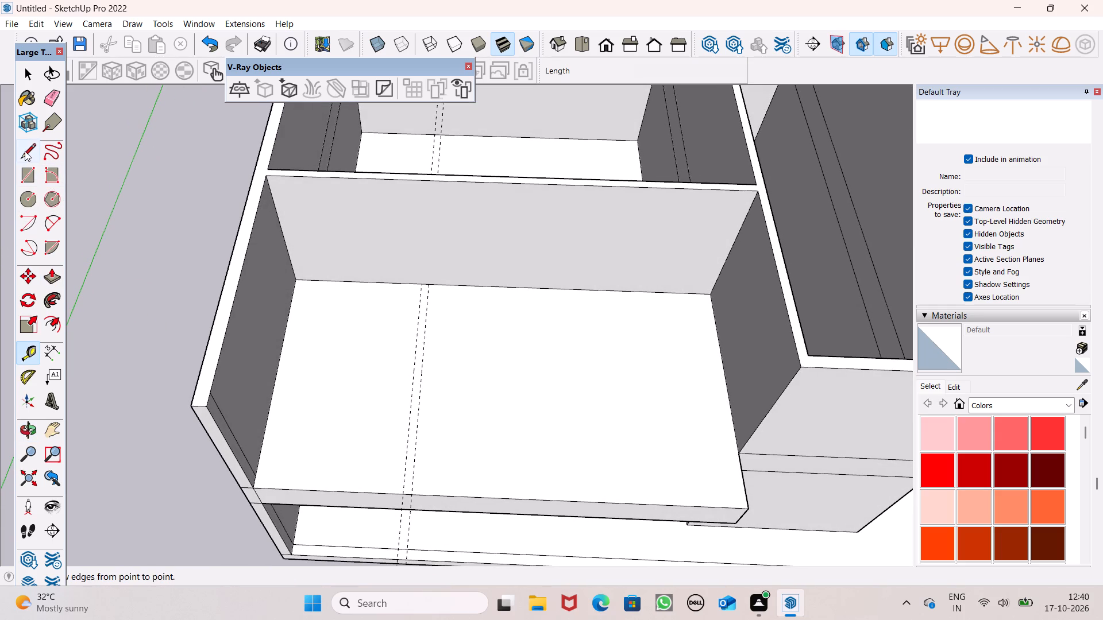
left_click(34, 177)
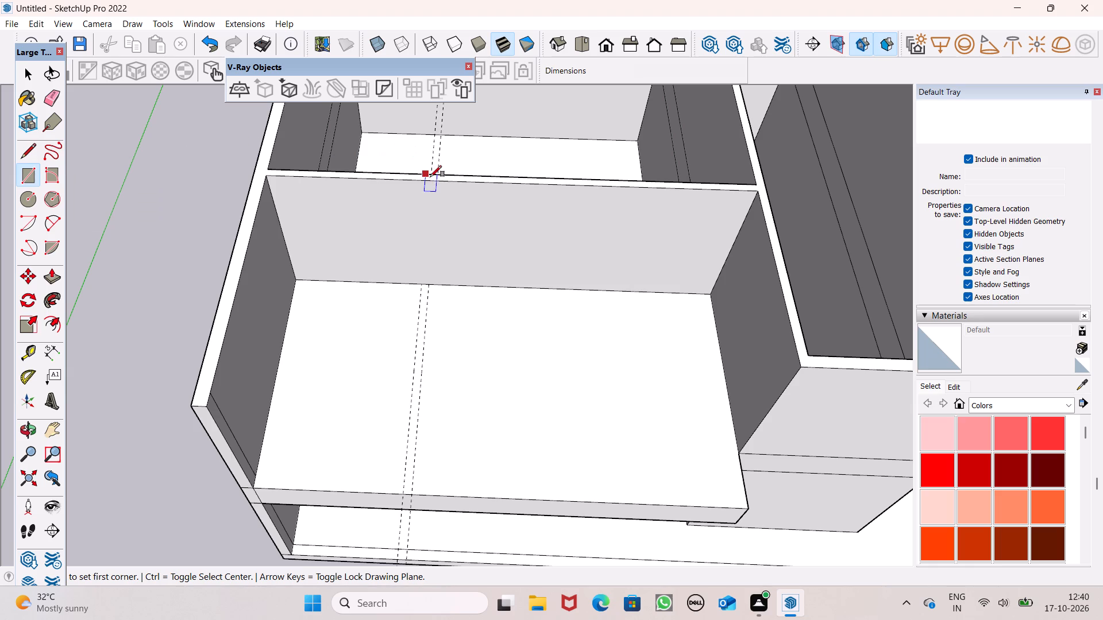
left_click(419, 286)
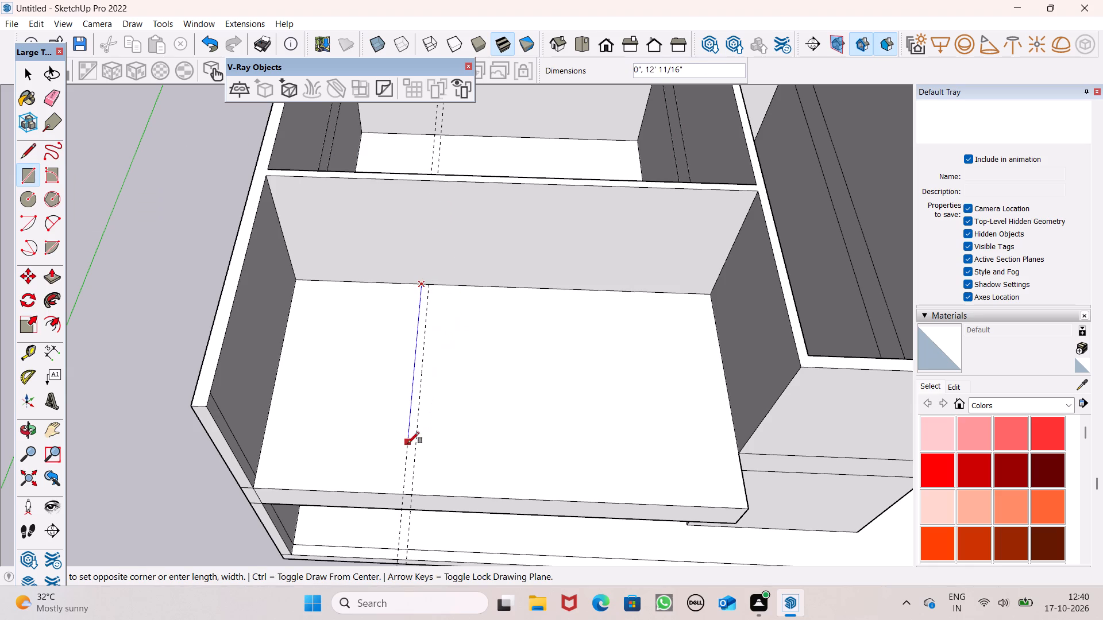
left_click(408, 491)
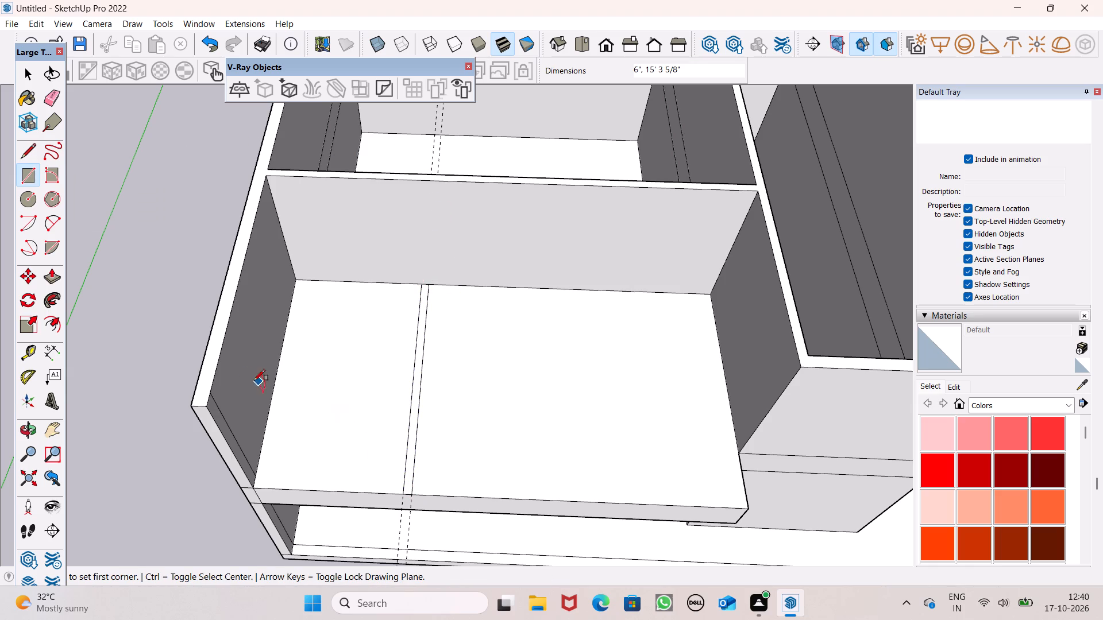
key("space")
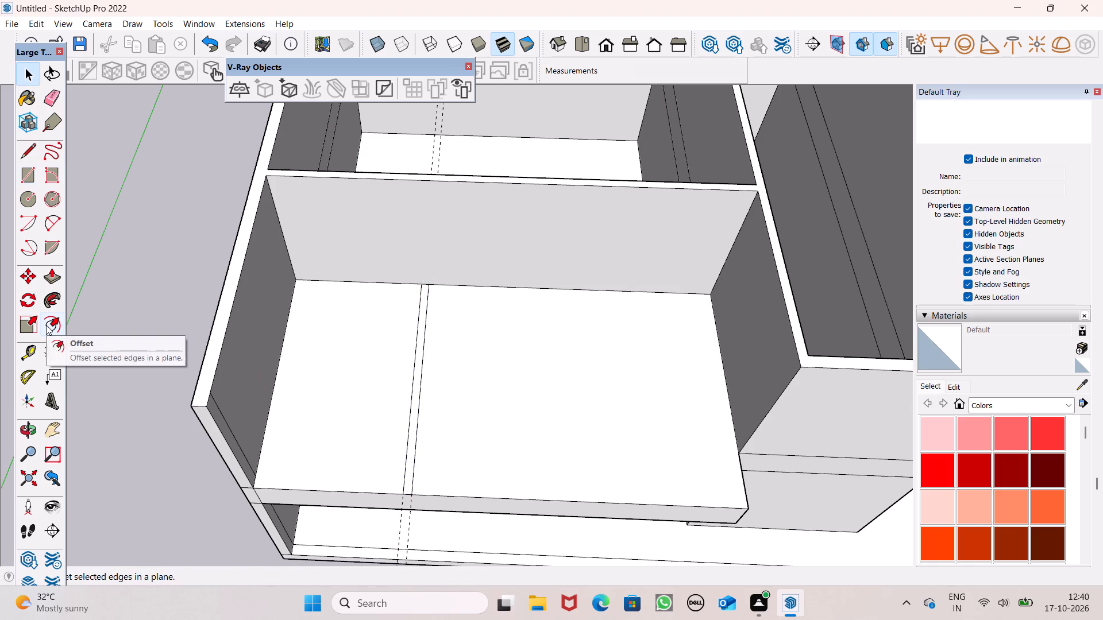
Push/Pull the 6" strip up 10' to form a partition wall on the upper floor.
left_click(56, 285)
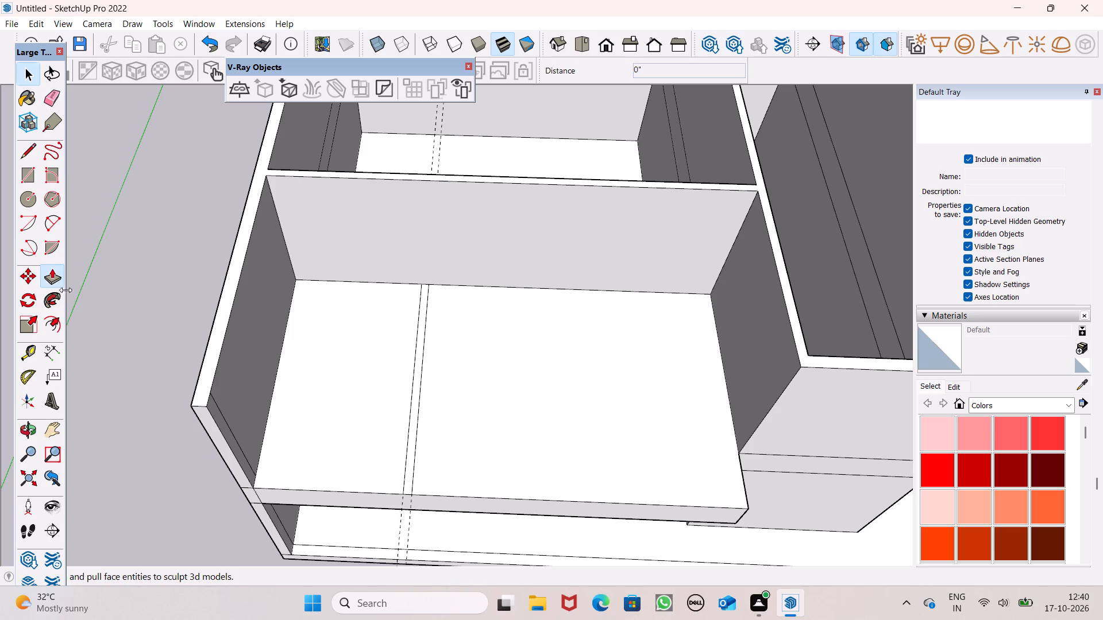
left_click_drag(410, 482, 408, 482)
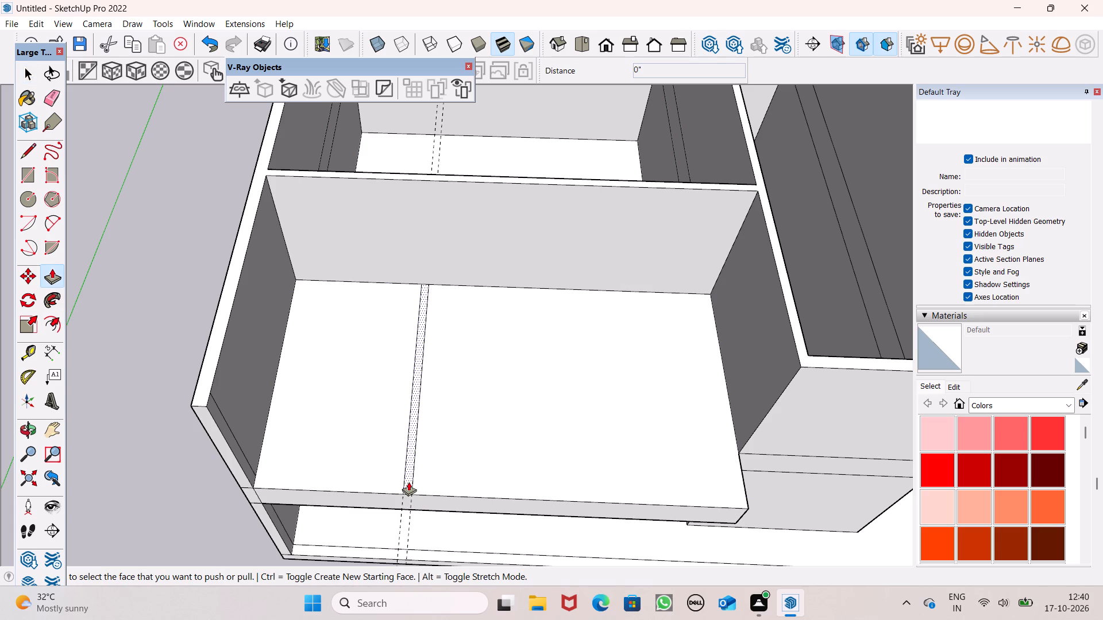
left_click_drag(408, 482, 210, 390)
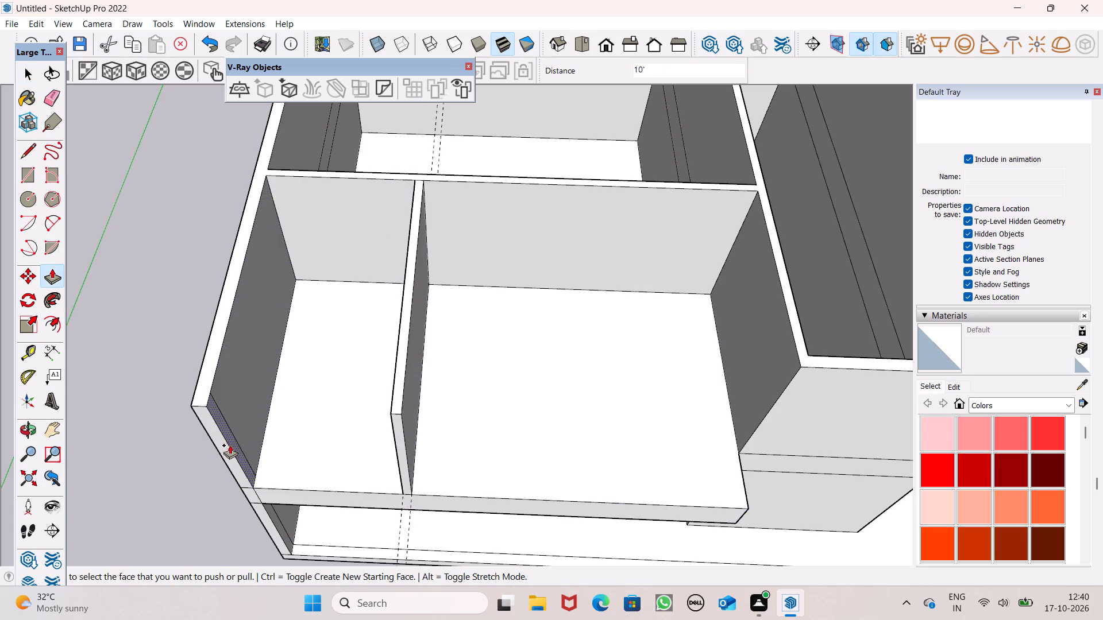
Push/Pull the front strip of the upper outer wall's inner face 8'9" across to the new partition, closing the room's front.
left_click_drag(232, 443, 394, 494)
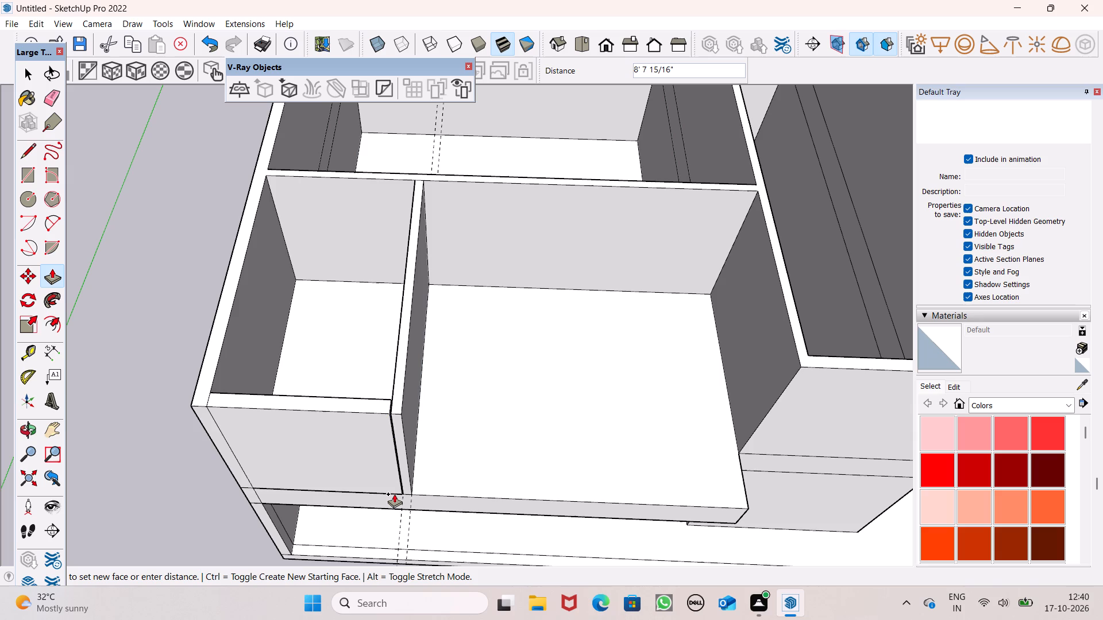
left_click_drag(394, 494, 396, 495)
Erase the two parallel construction guides that positioned the upper-floor partition.
scroll(403, 409, "down", 3)
middle_click_drag(396, 459, 441, 355)
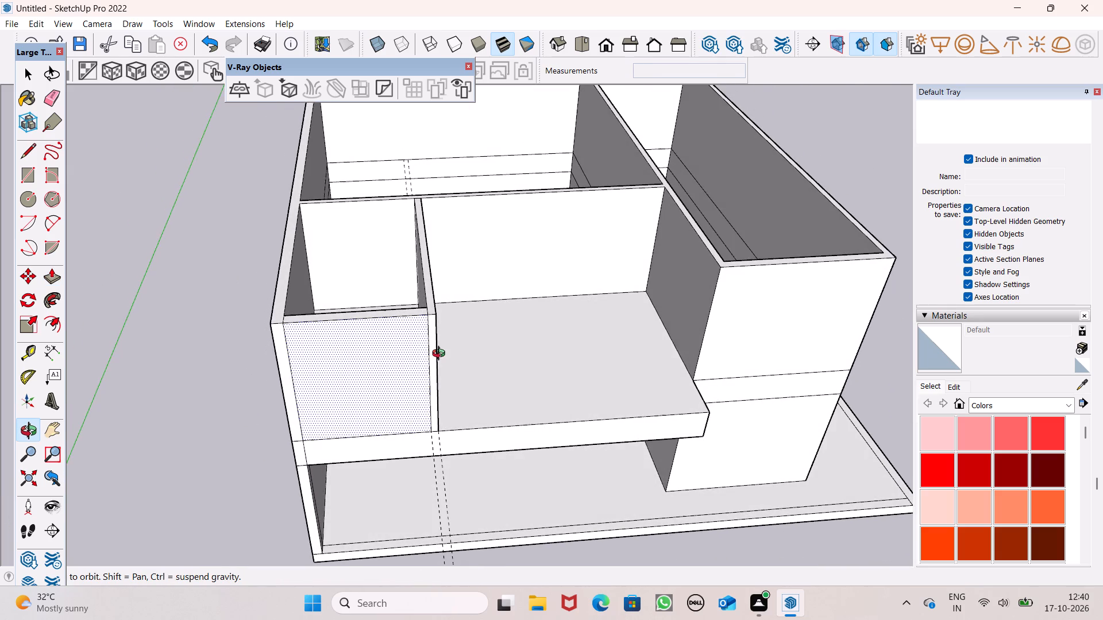
middle_click_drag(441, 355, 385, 316)
left_click(60, 97)
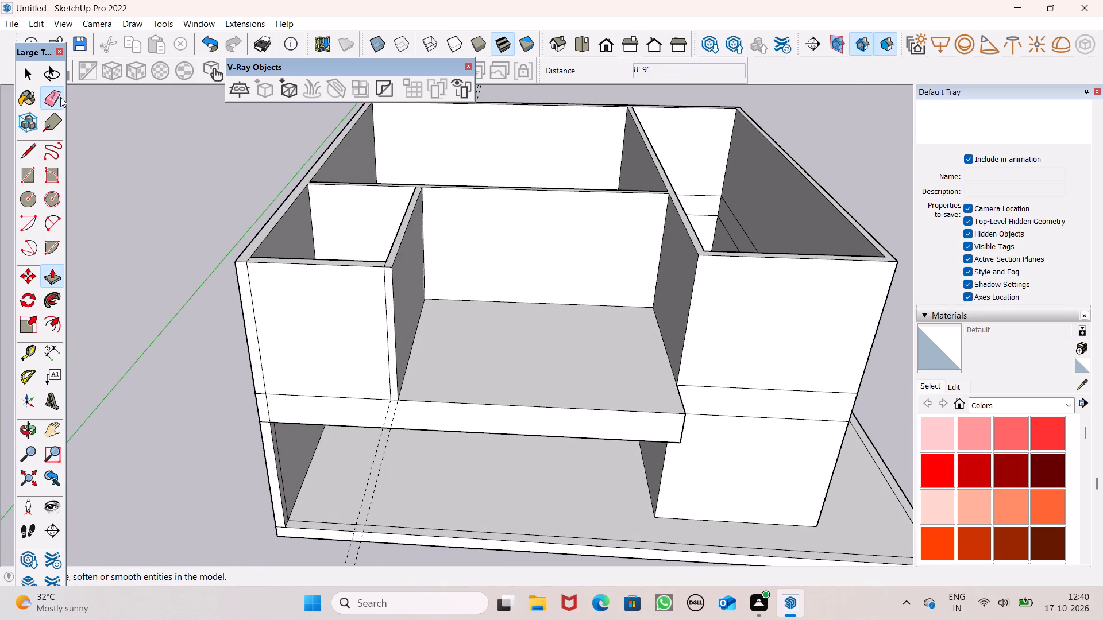
scroll(322, 177, "down", 3)
left_click_drag(325, 480, 344, 497)
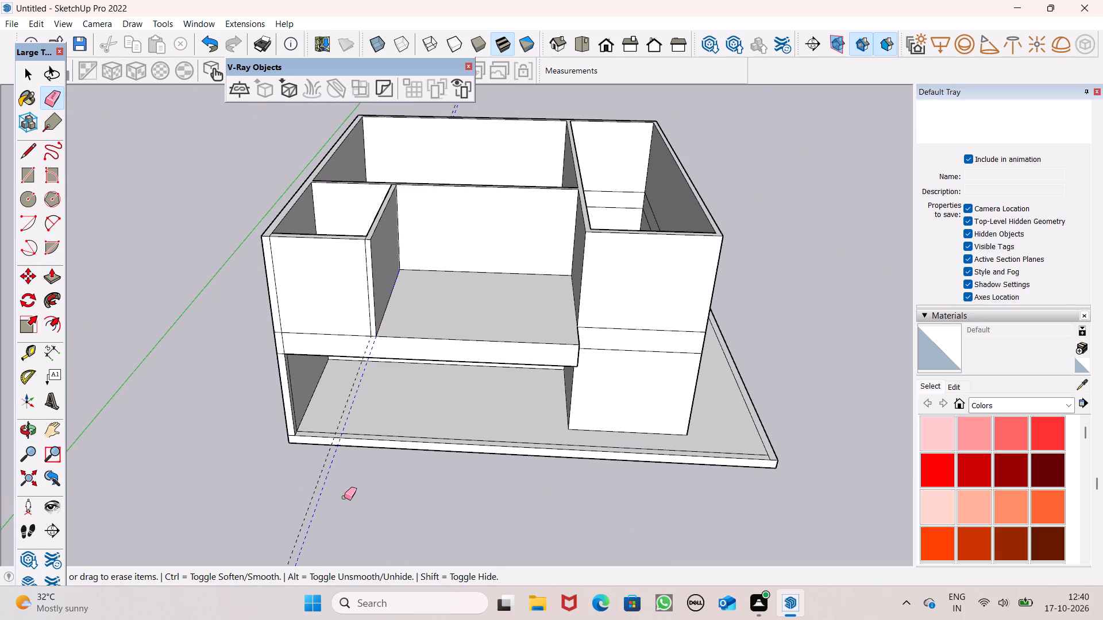
left_click_drag(344, 497, 304, 479)
Erase the leftover vertical seam near the outer corner, on both the upper front wall and the slab band below.
scroll(241, 331, "down", 3)
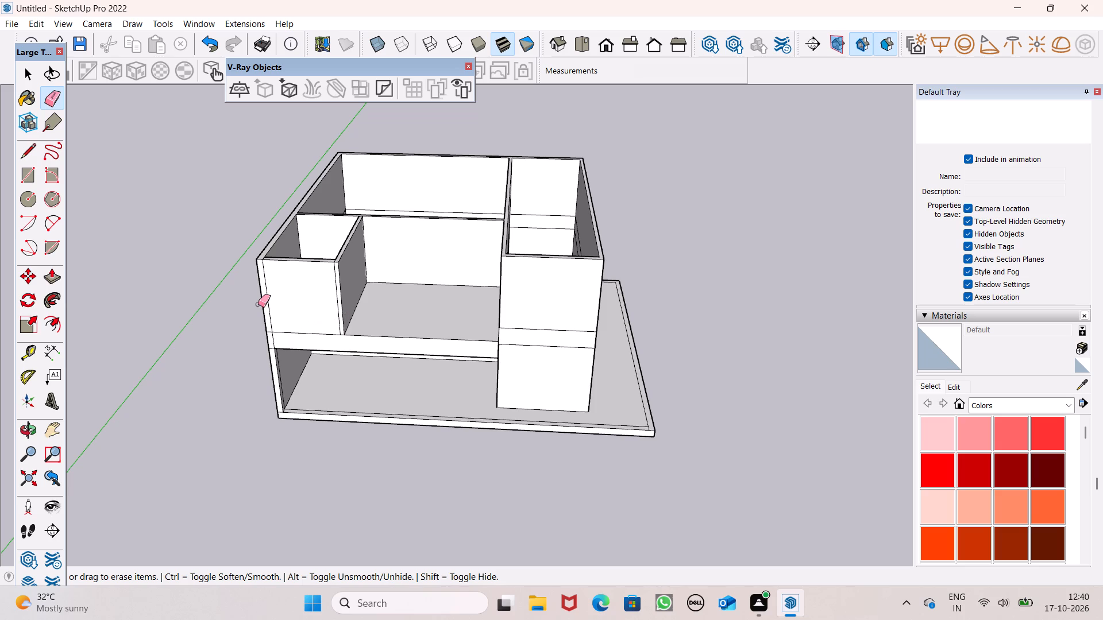
scroll(259, 300, "up", 5)
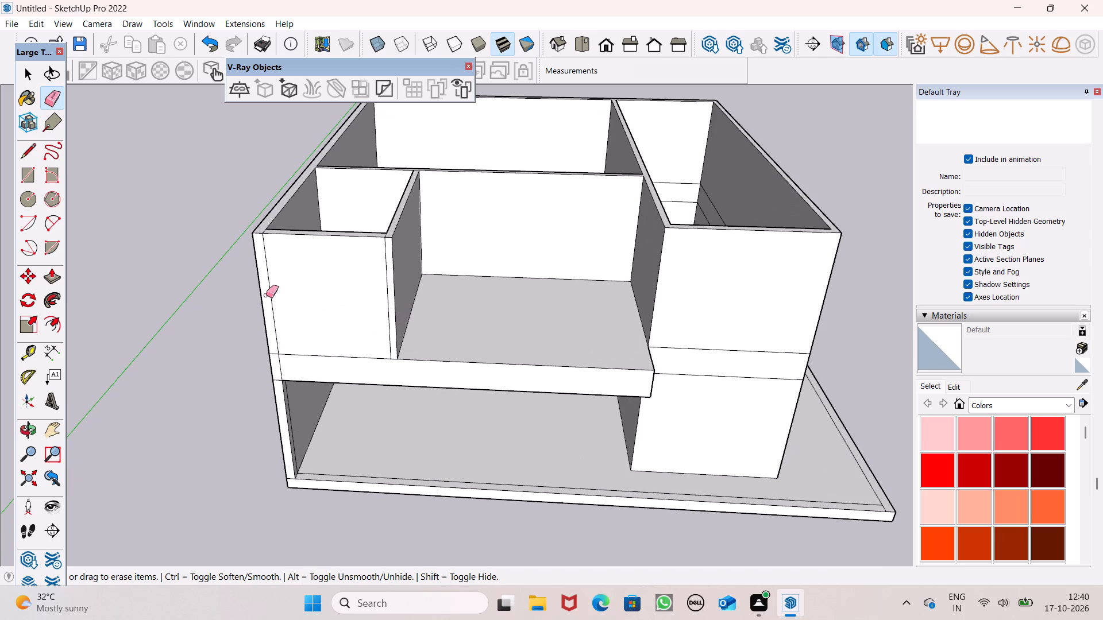
scroll(294, 285, "up", 3)
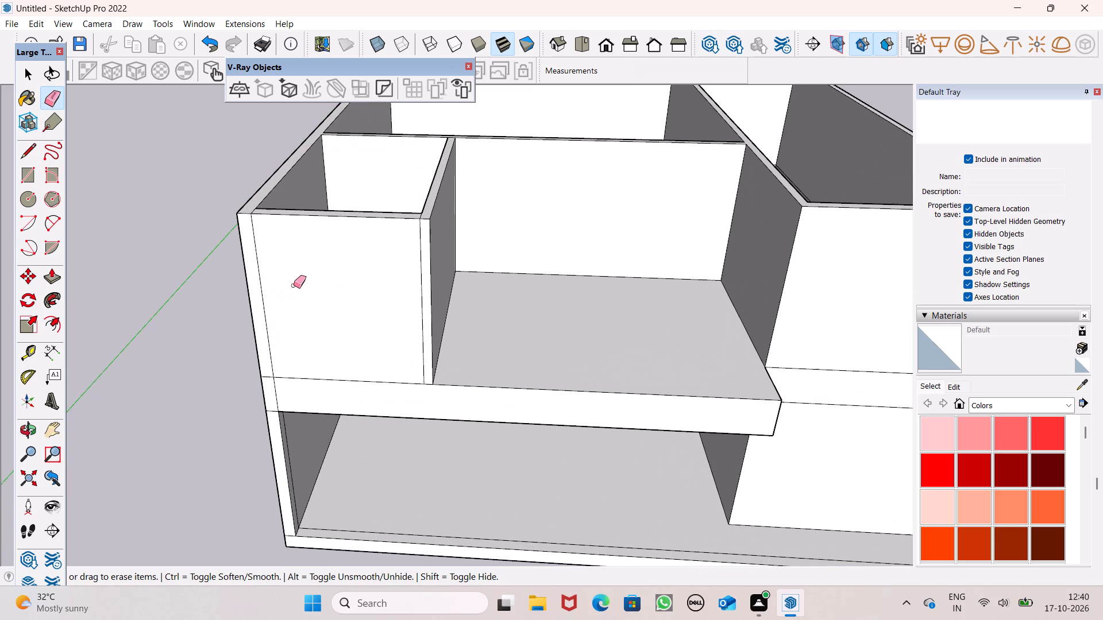
scroll(300, 347, "up", 3)
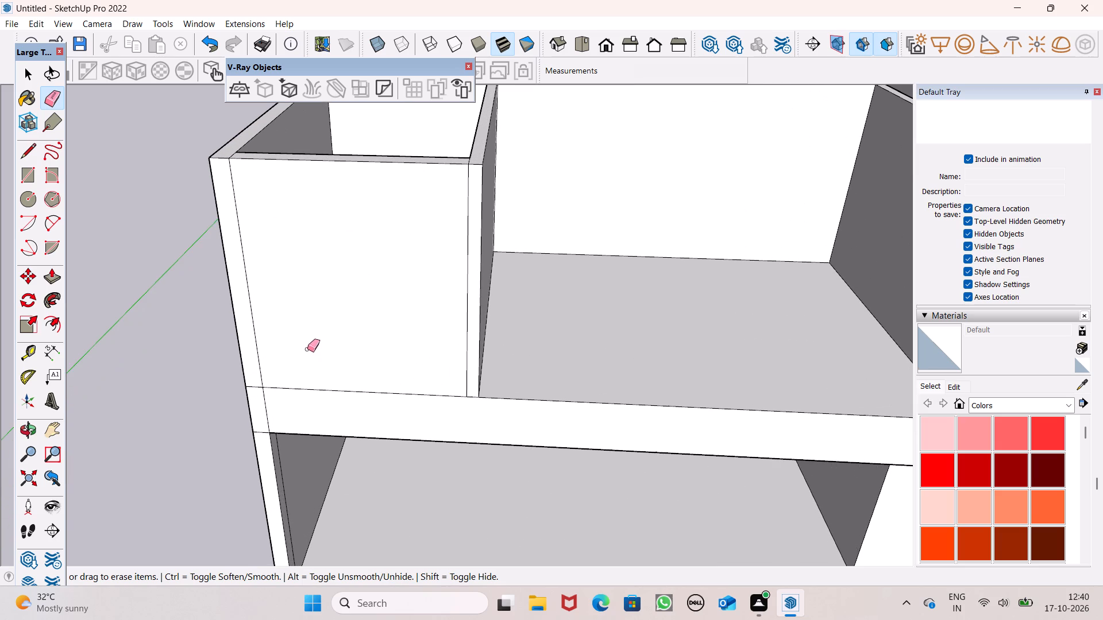
left_click_drag(257, 334, 256, 340)
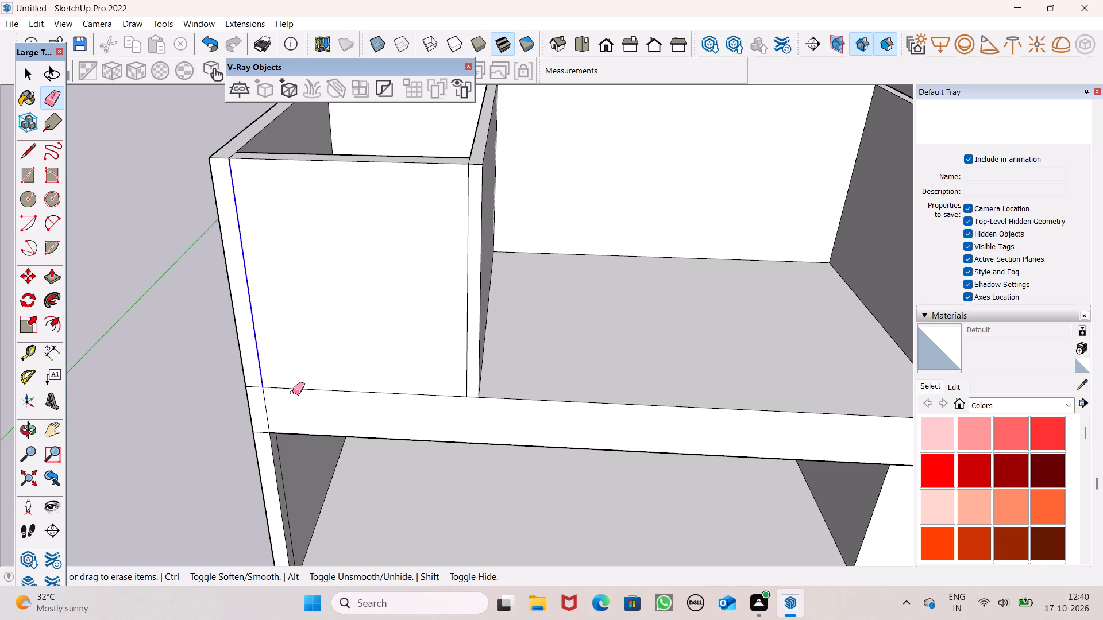
scroll(267, 473, "up", 6)
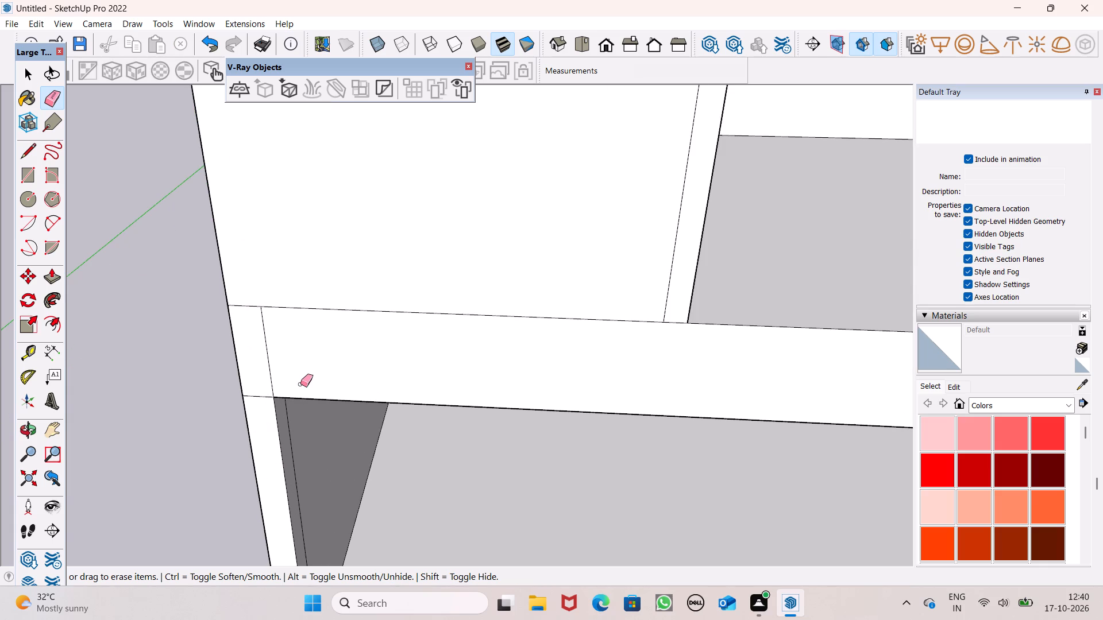
left_click_drag(295, 383, 249, 393)
Examine the cleaned-up front facade and the upper-storey rooms from the front and from above.
scroll(0, 420, "down", 9)
scroll(48, 367, "down", 3)
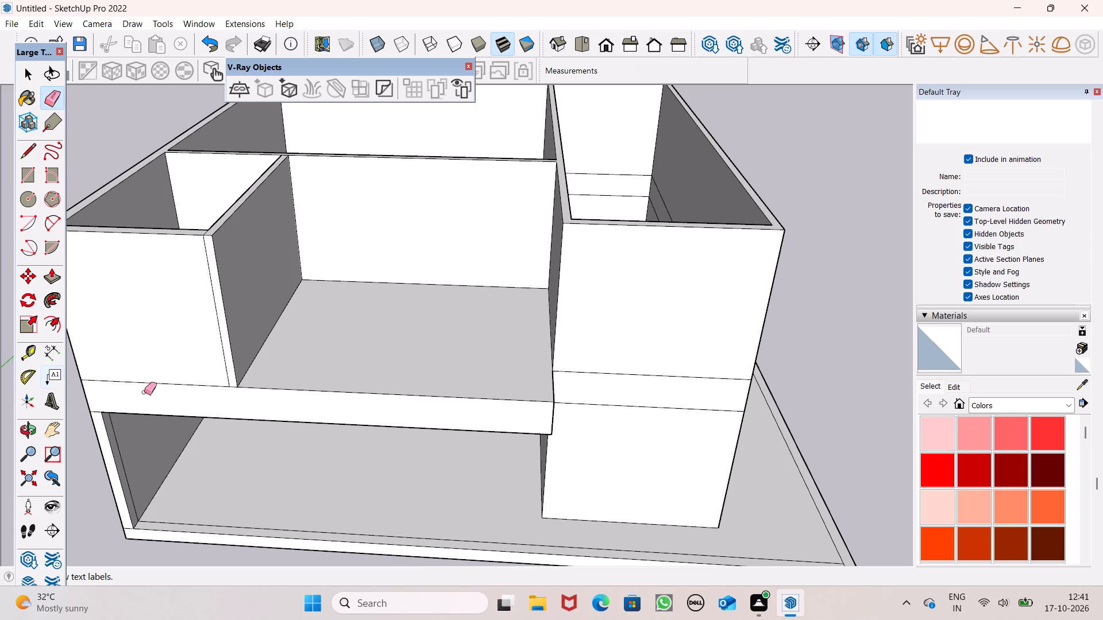
scroll(367, 379, "down", 1)
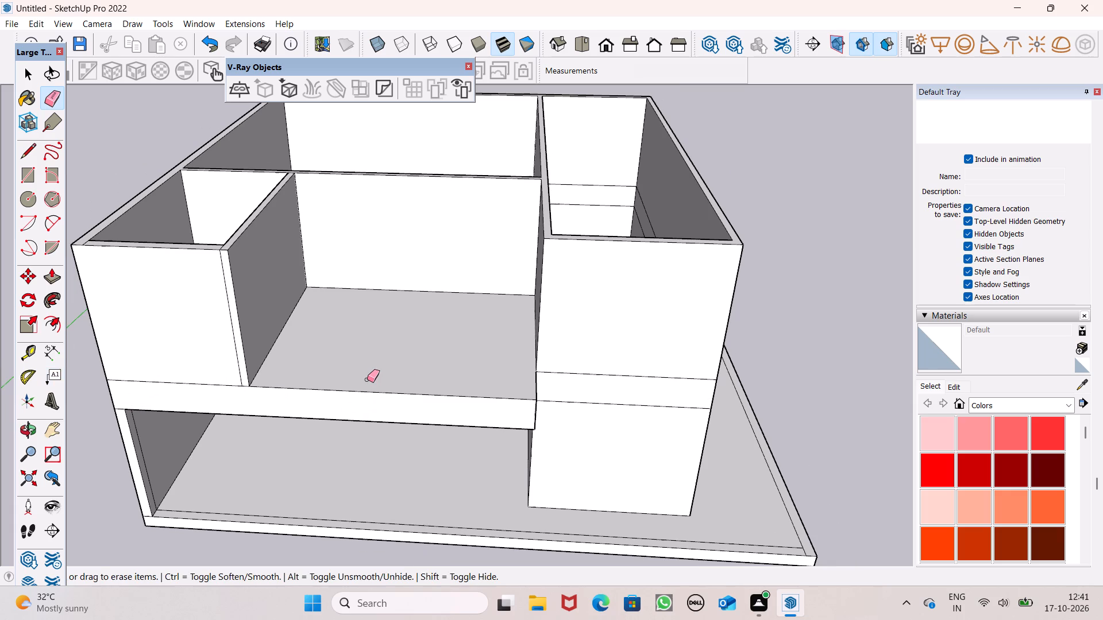
middle_click_drag(403, 384, 414, 323)
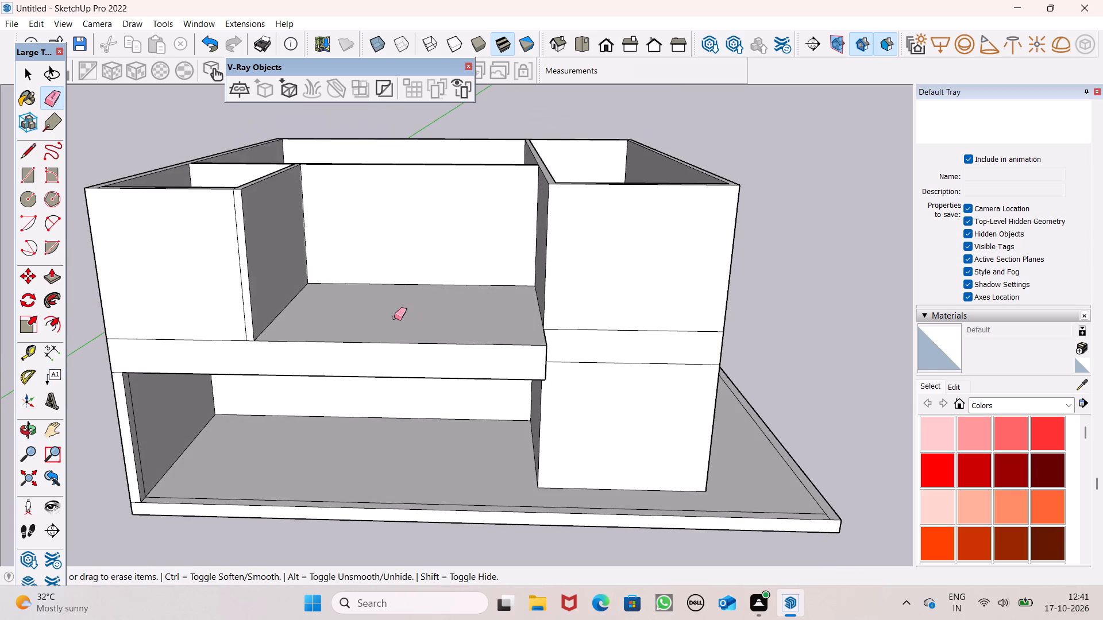
scroll(387, 319, "down", 4)
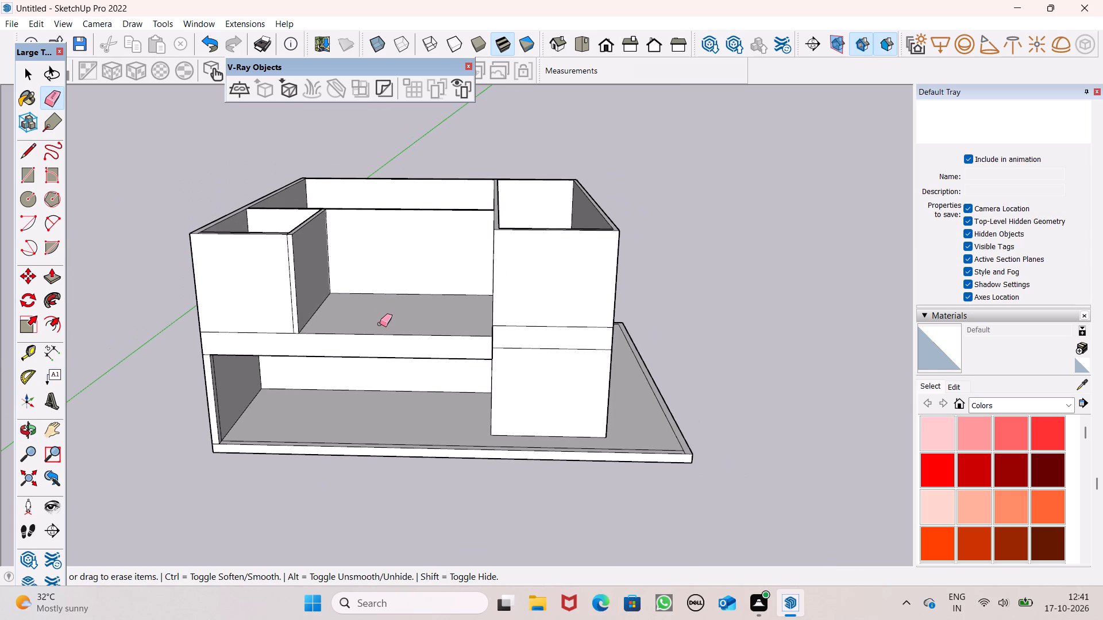
key("space")
scroll(380, 324, "down", 4)
middle_click_drag(381, 313, 412, 256)
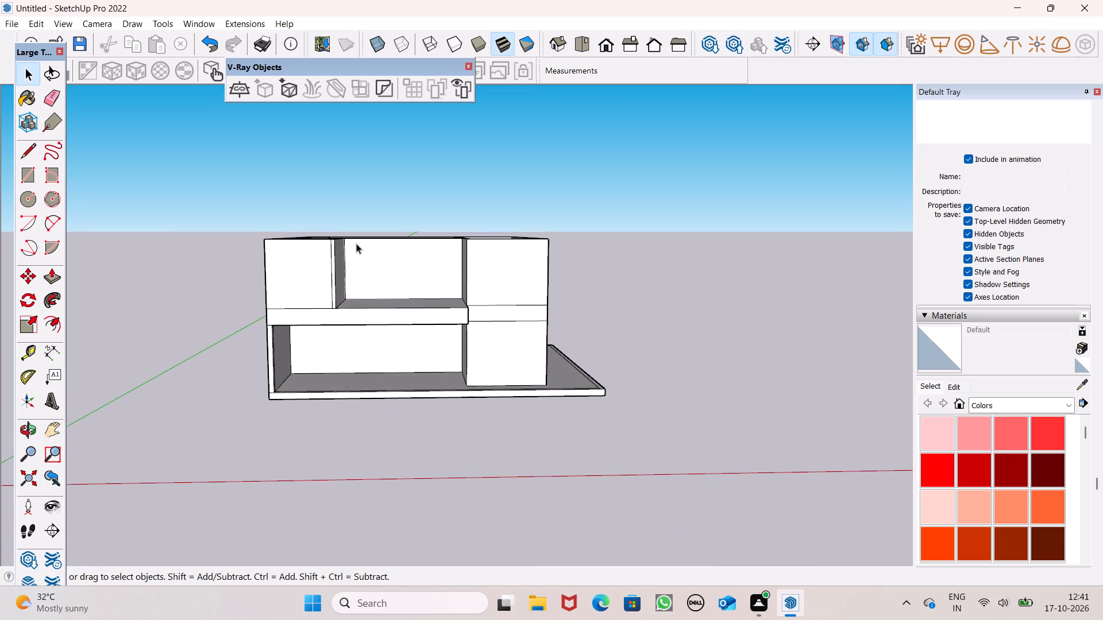
scroll(356, 243, "up", 4)
scroll(356, 243, "down", 1)
middle_click_drag(372, 242, 366, 381)
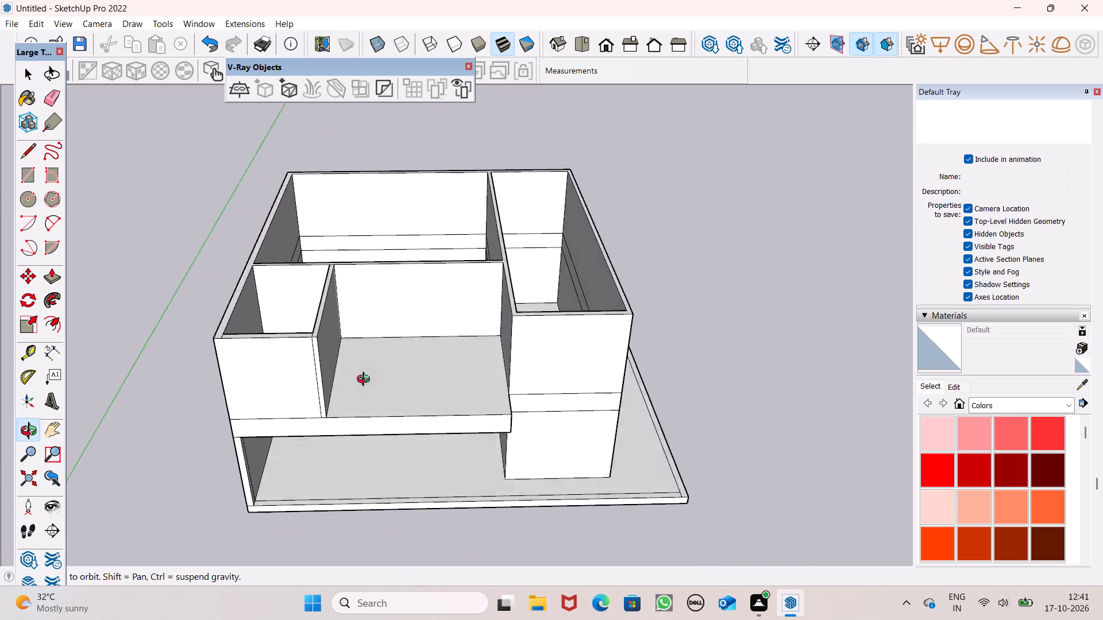
middle_click_drag(366, 381, 346, 405)
scroll(339, 273, "down", 1)
middle_click_drag(329, 310, 326, 339)
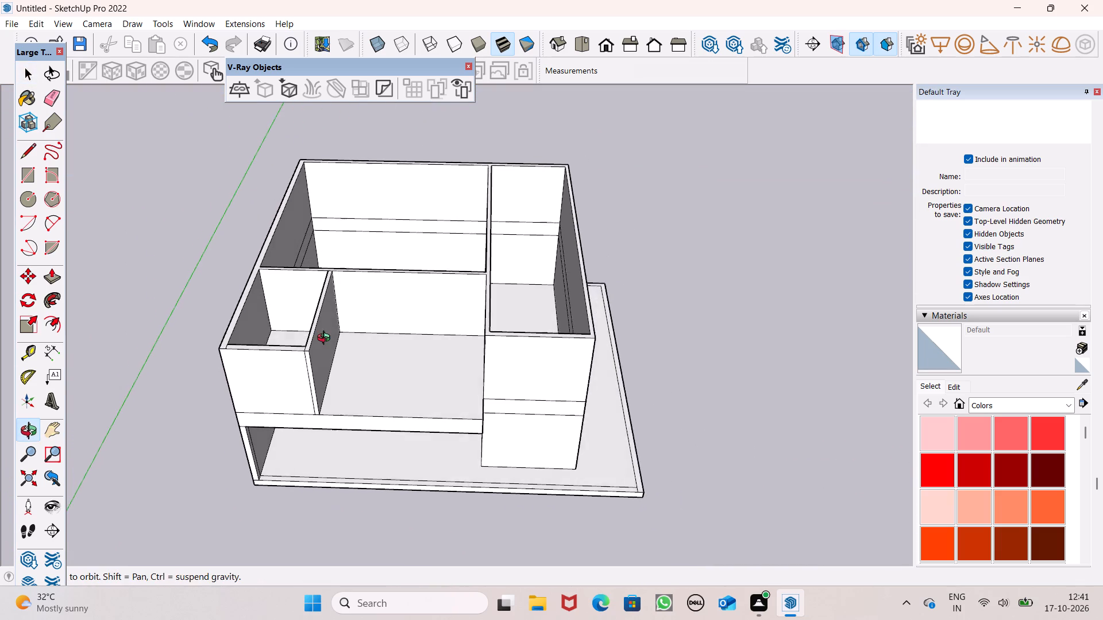
middle_click_drag(326, 339, 325, 392)
Erase the two short seams on the front wall's top face, at the outer wall and at the new partition.
left_click(50, 276)
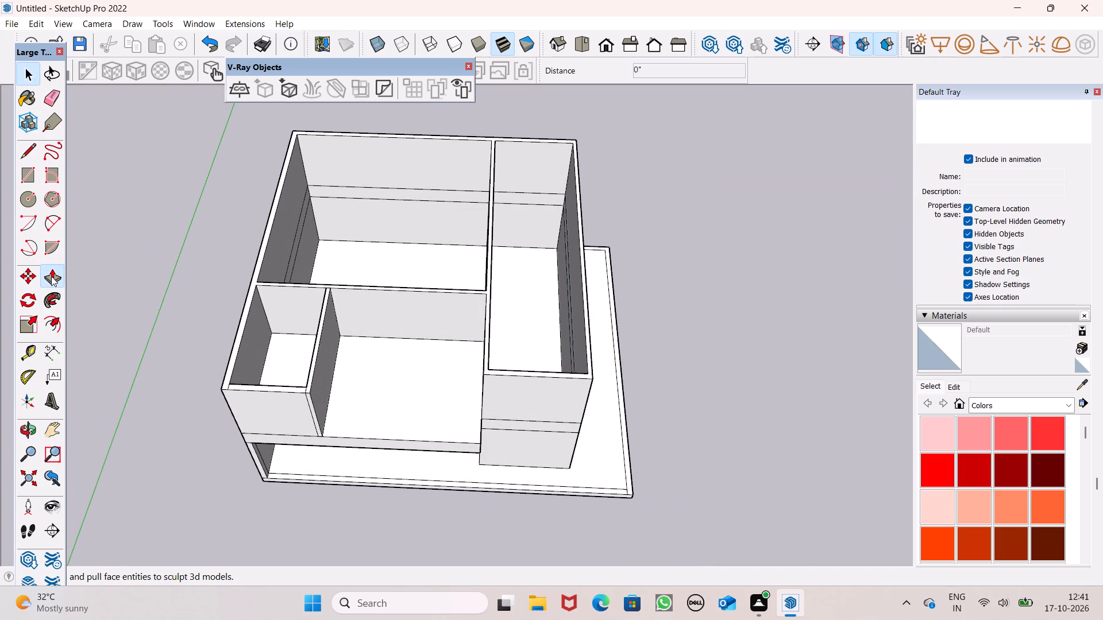
scroll(240, 358, "up", 6)
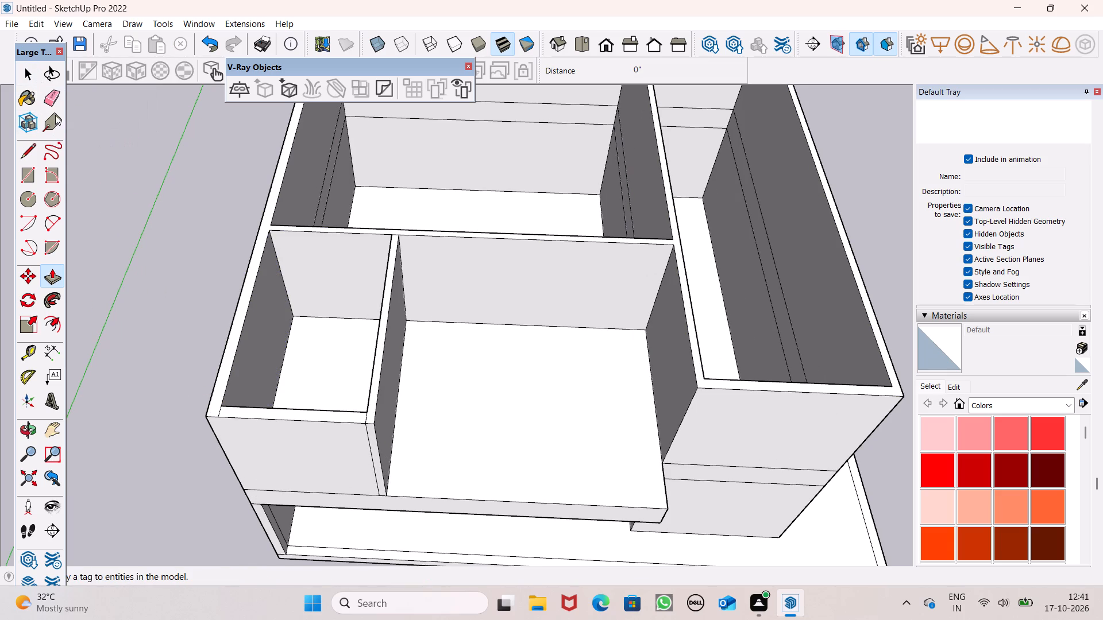
left_click(55, 95)
scroll(180, 425, "up", 5)
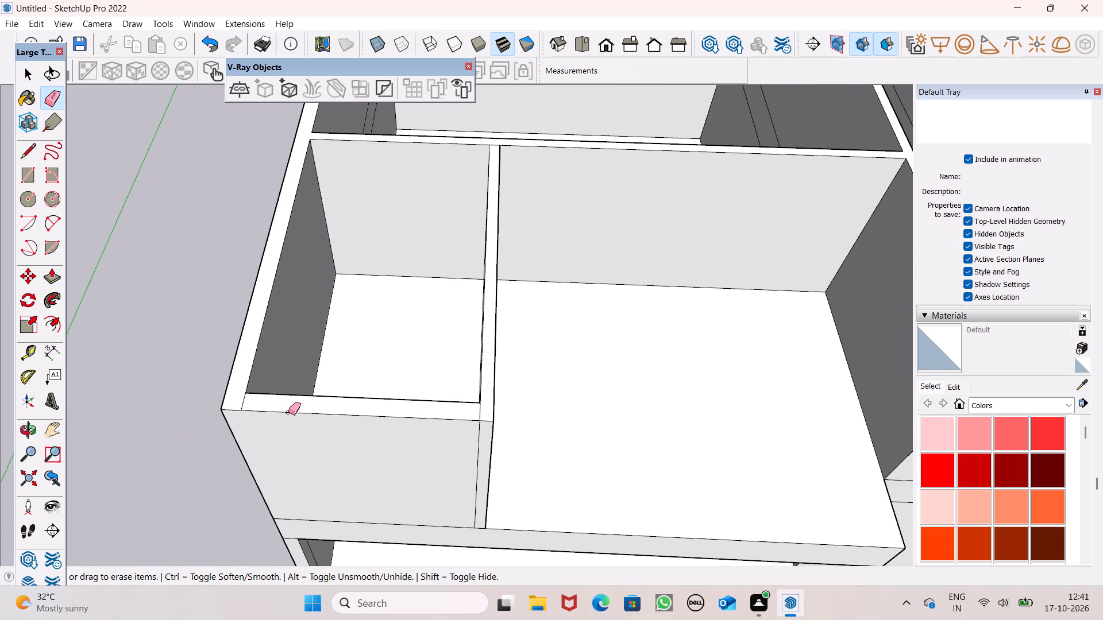
left_click(252, 398)
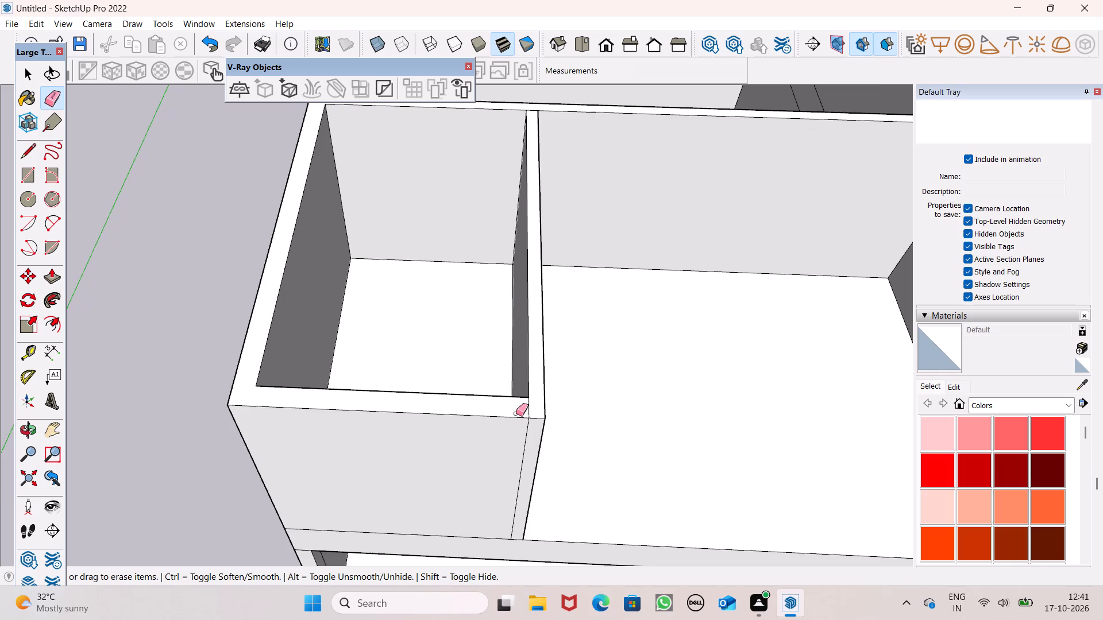
left_click(529, 412)
scroll(321, 508, "down", 6)
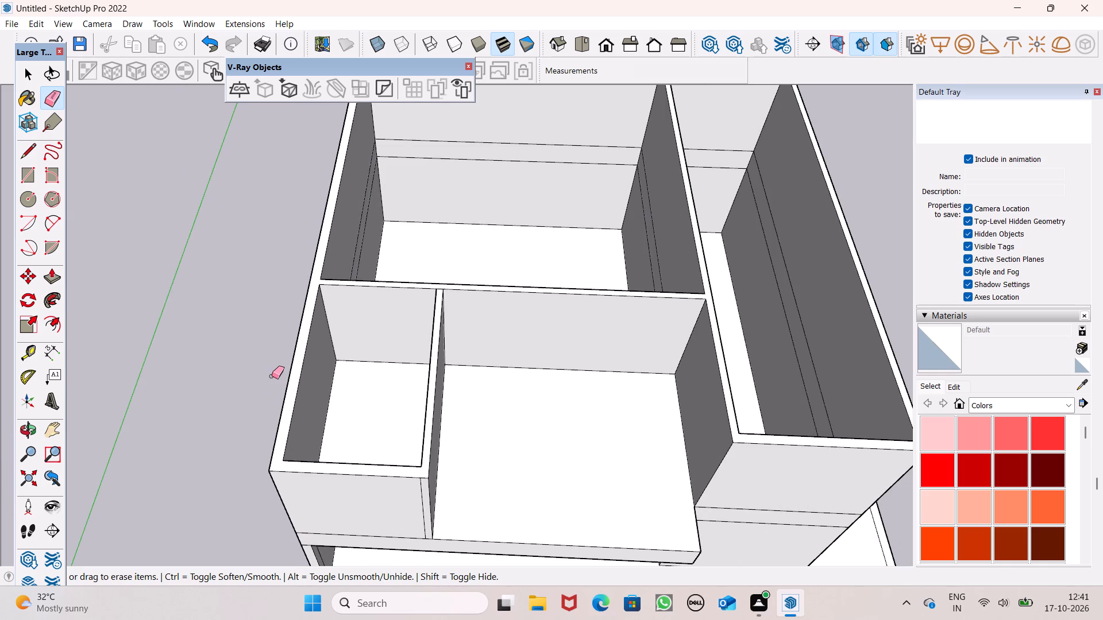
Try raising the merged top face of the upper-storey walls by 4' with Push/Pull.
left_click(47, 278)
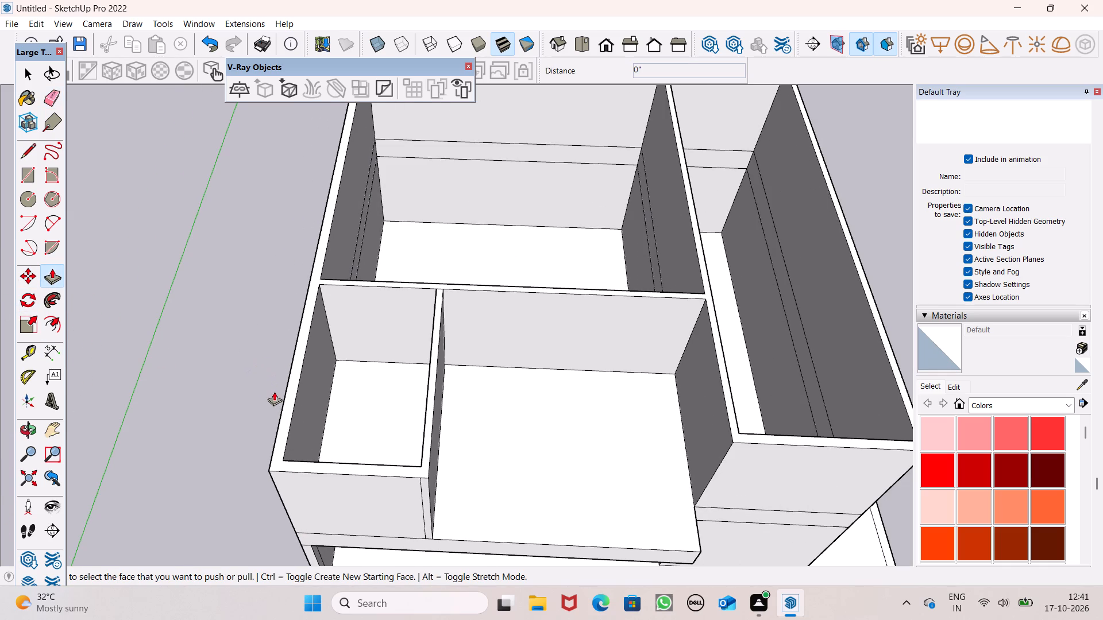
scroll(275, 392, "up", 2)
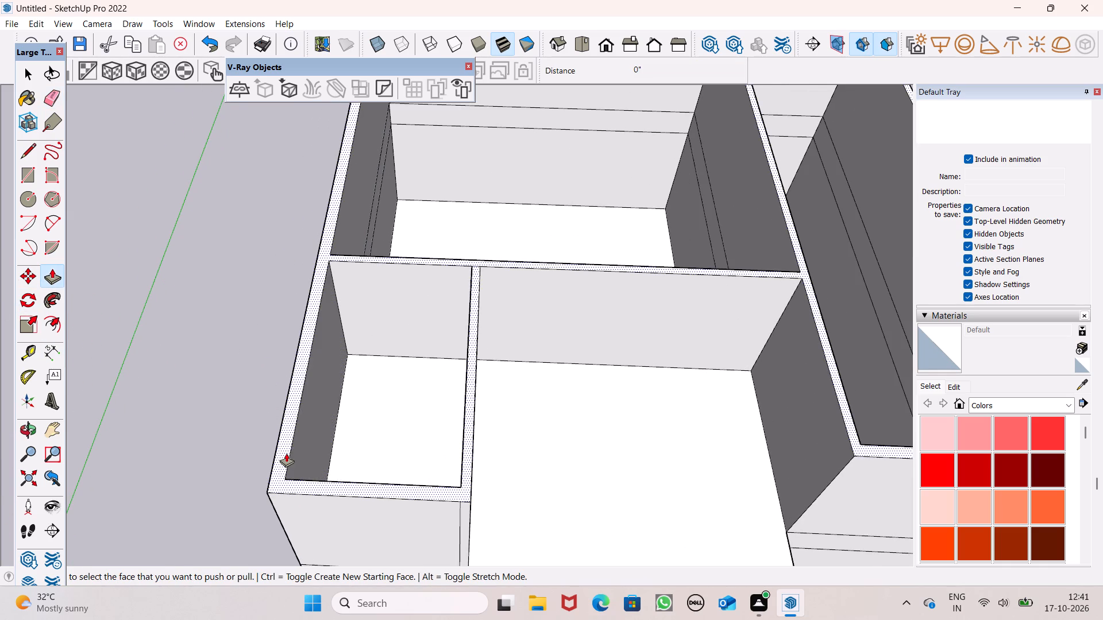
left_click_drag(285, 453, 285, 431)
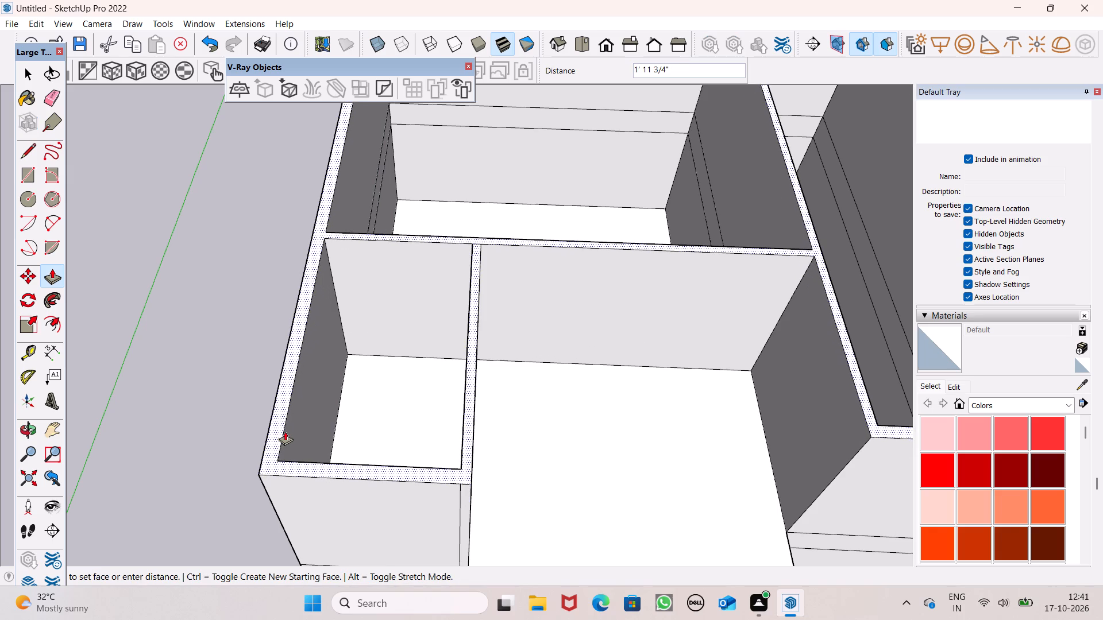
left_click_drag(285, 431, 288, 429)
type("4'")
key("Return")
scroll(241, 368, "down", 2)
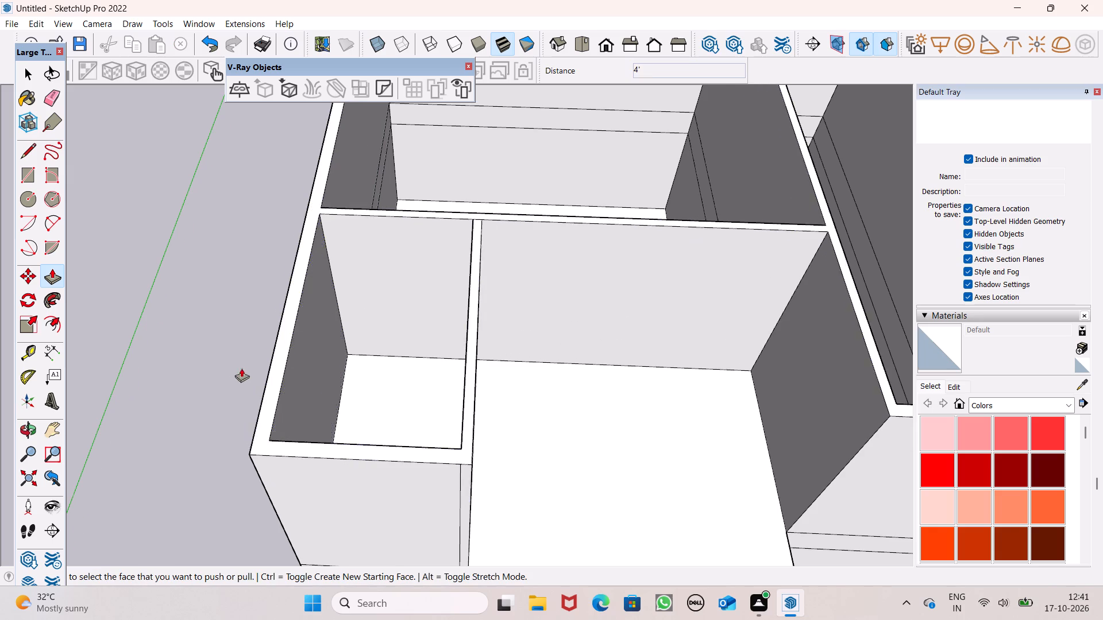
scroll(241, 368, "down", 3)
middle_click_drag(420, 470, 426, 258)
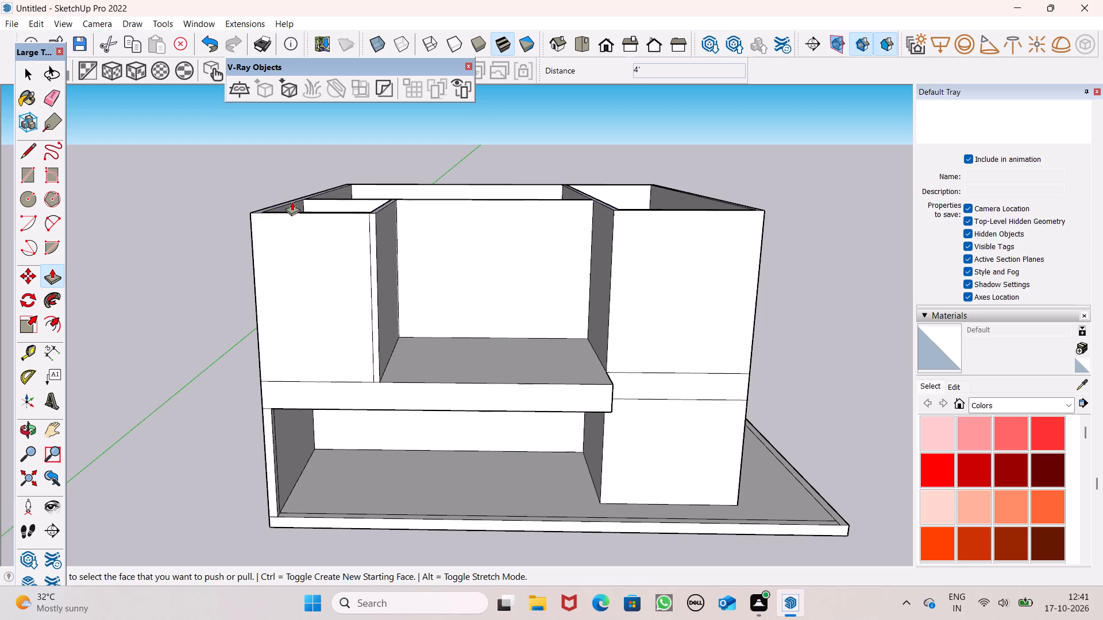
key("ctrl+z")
Check the height of the upper storey's front corner edge with the Dimension tool, without placing a dimension.
middle_click_drag(310, 265, 312, 305)
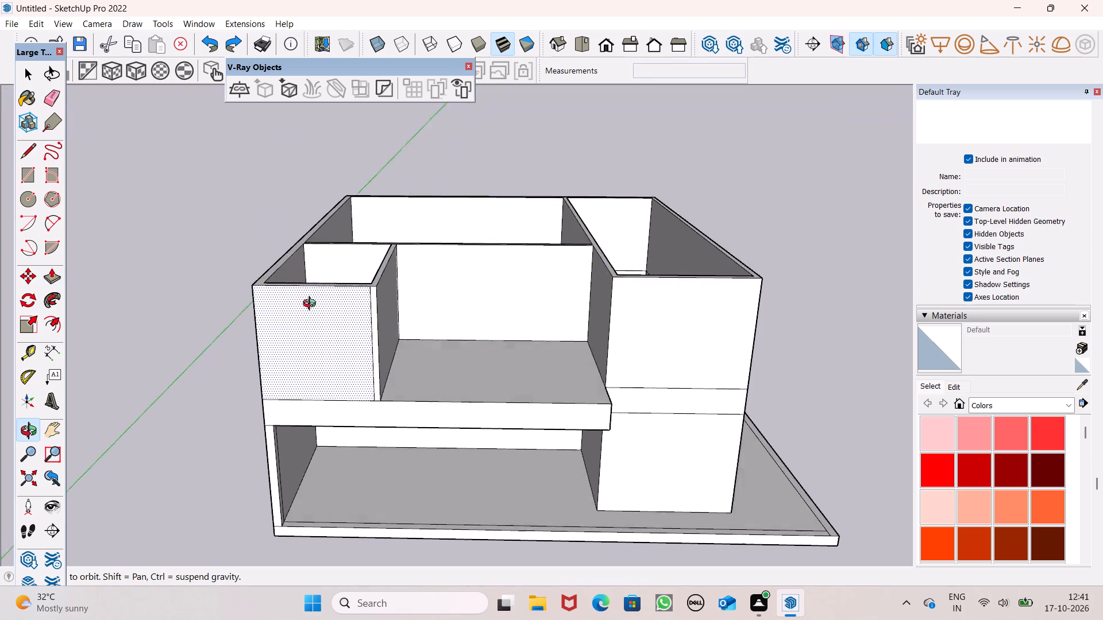
middle_click_drag(312, 305, 257, 437)
middle_click_drag(247, 397, 276, 418)
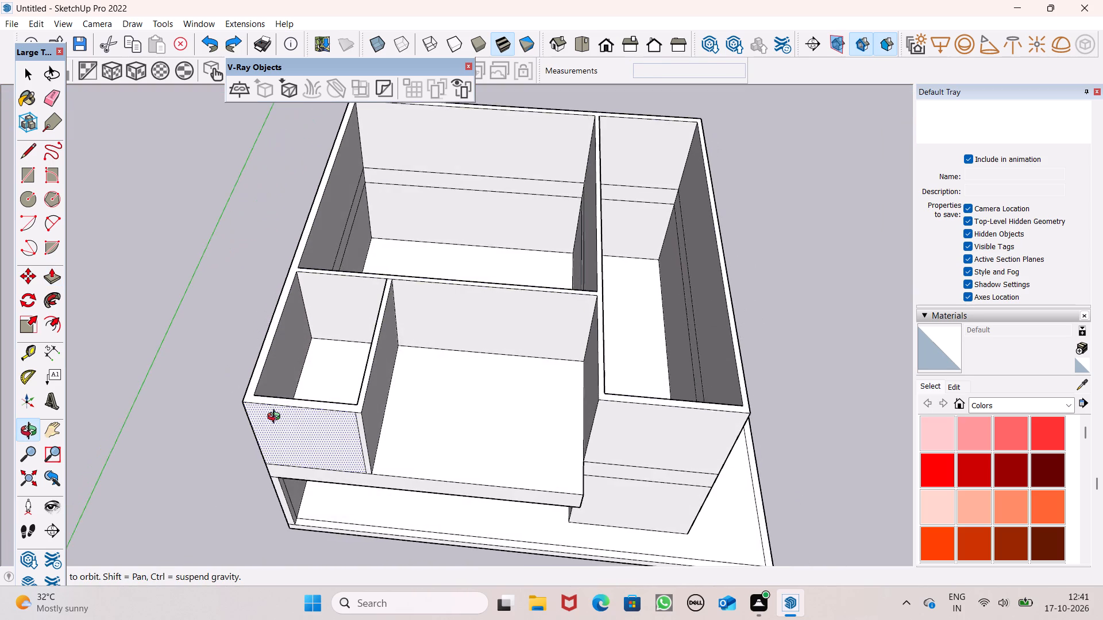
middle_click_drag(276, 418, 302, 386)
left_click(50, 346)
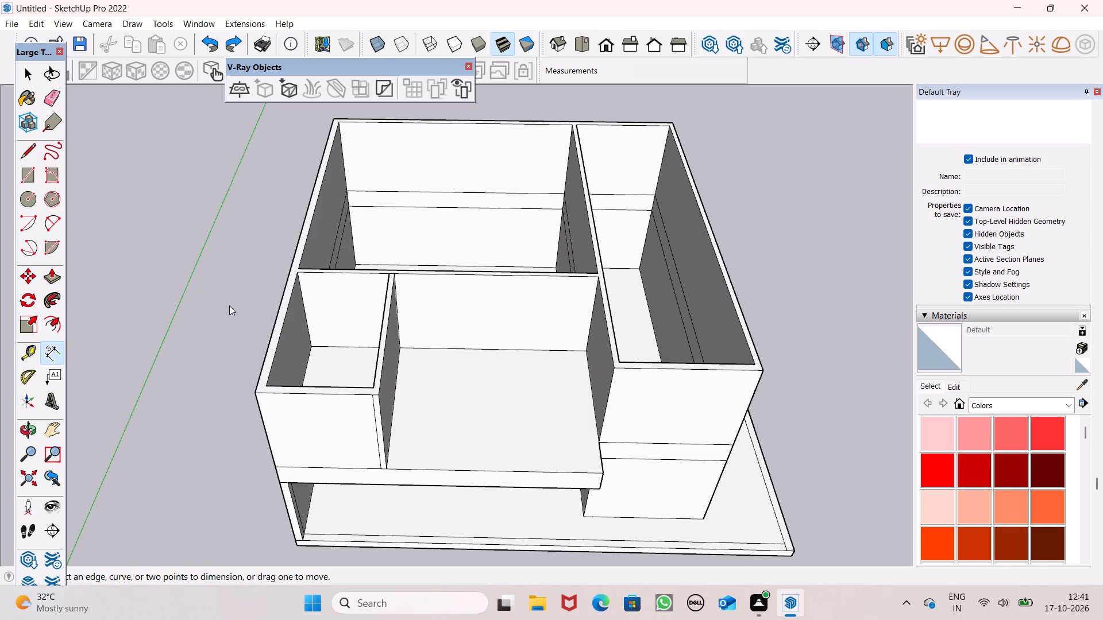
scroll(230, 305, "down", 1)
middle_click_drag(273, 370, 289, 239)
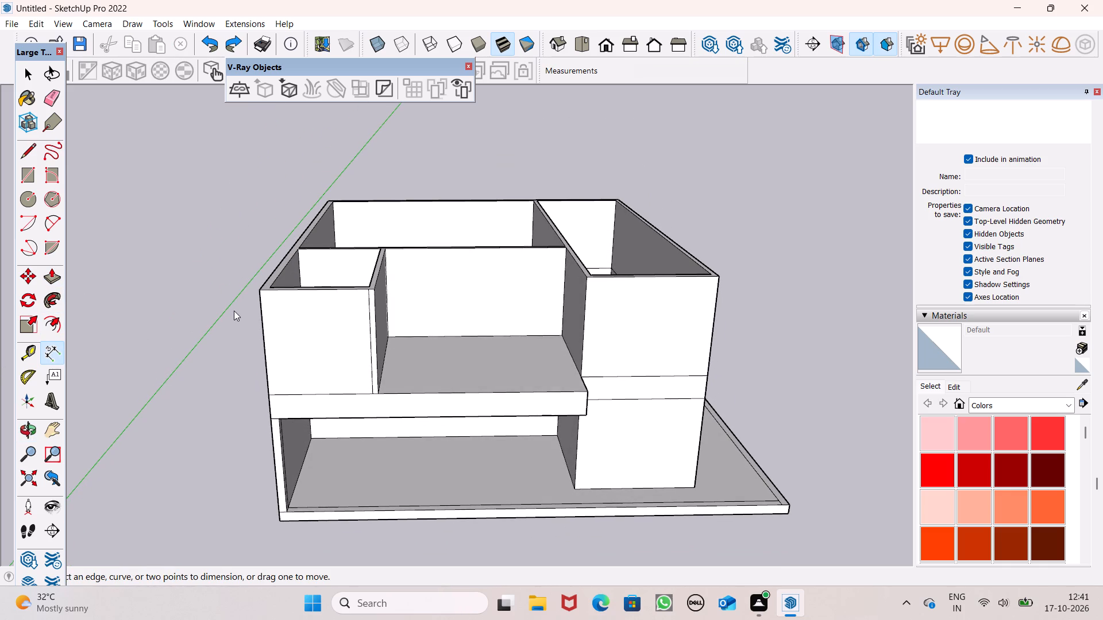
left_click(263, 294)
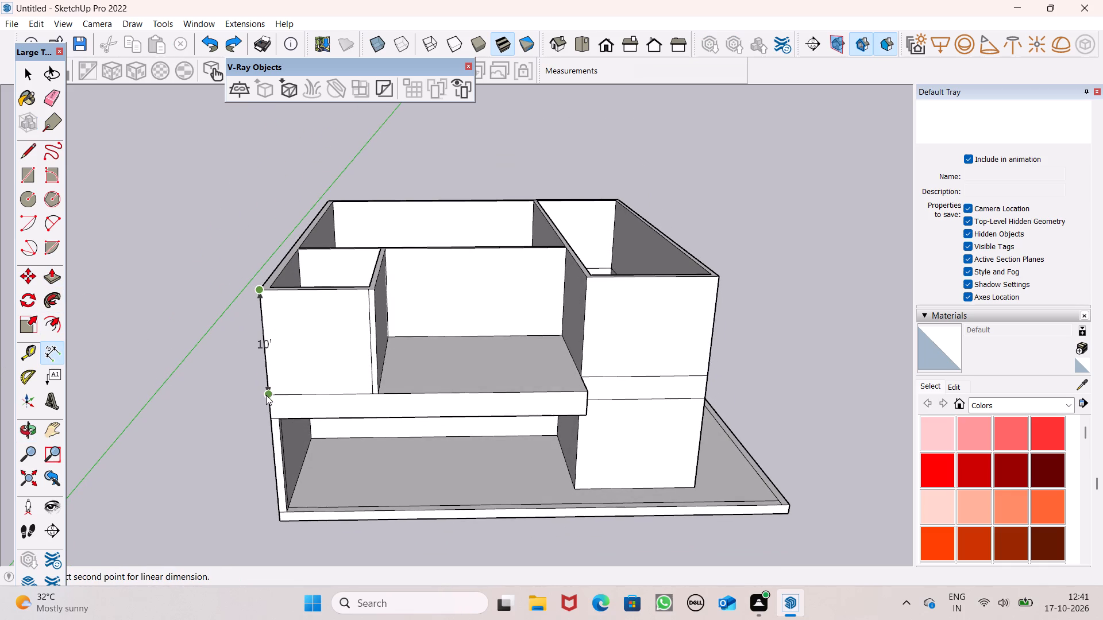
key("space")
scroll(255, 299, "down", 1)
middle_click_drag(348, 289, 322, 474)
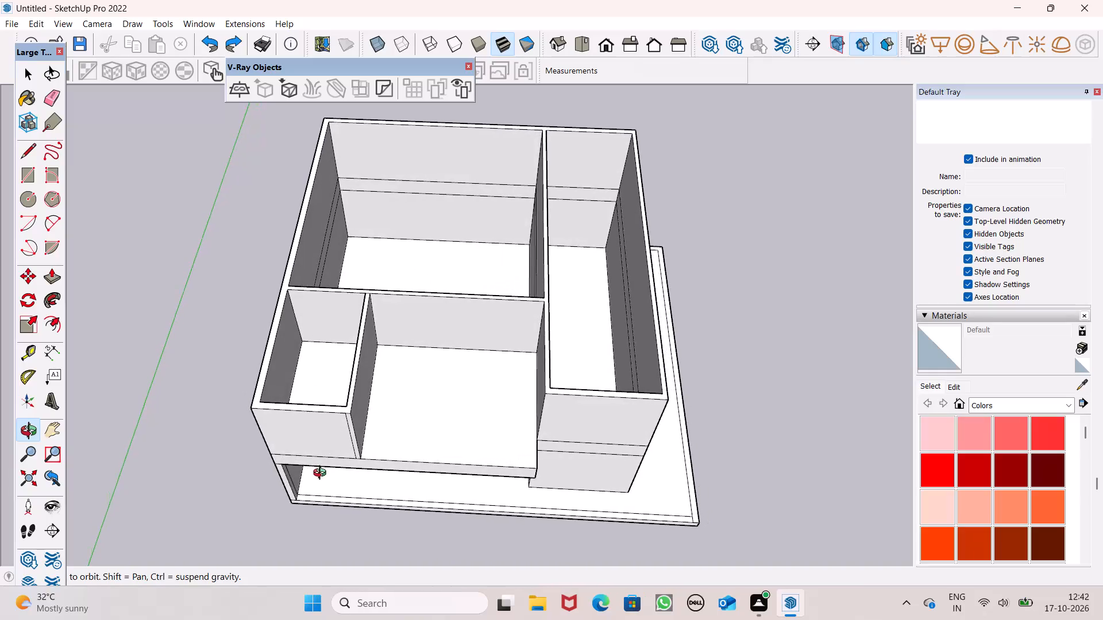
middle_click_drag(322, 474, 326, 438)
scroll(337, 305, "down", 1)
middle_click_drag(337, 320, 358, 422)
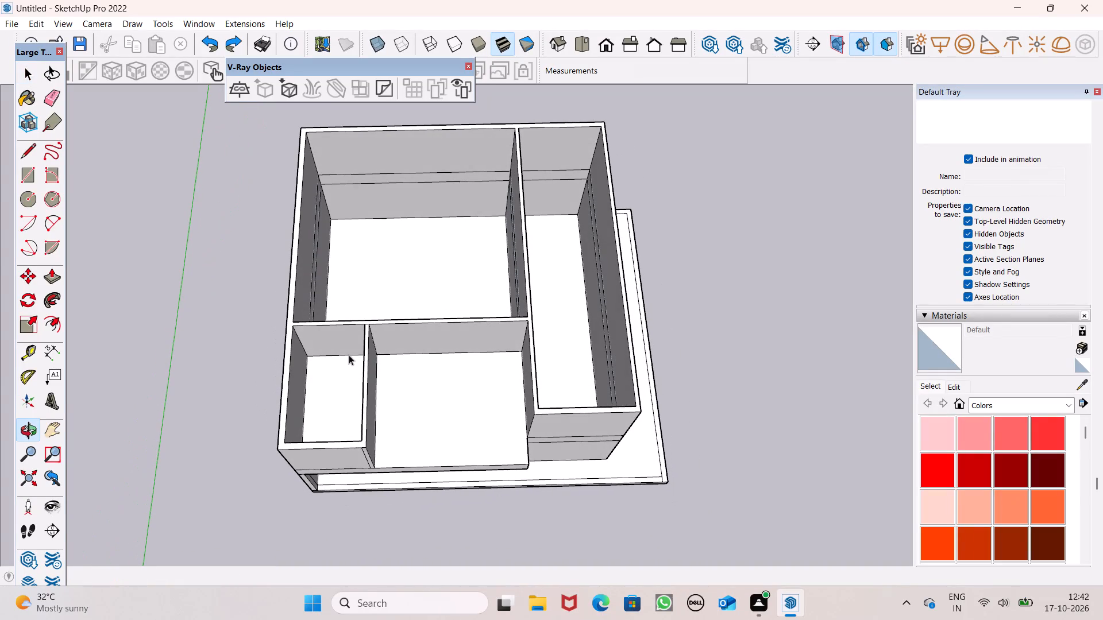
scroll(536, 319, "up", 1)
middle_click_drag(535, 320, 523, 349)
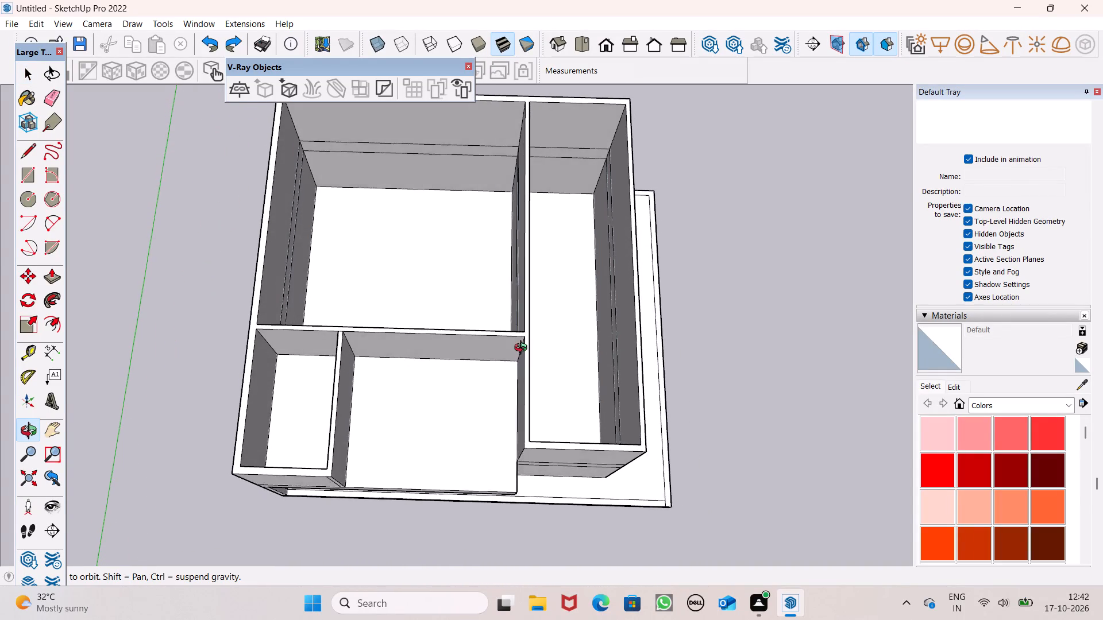
Examine the upper-storey rooms and wall tops from above and from an oblique angle.
middle_click_drag(523, 349, 526, 347)
scroll(505, 267, "down", 3)
scroll(435, 222, "up", 1)
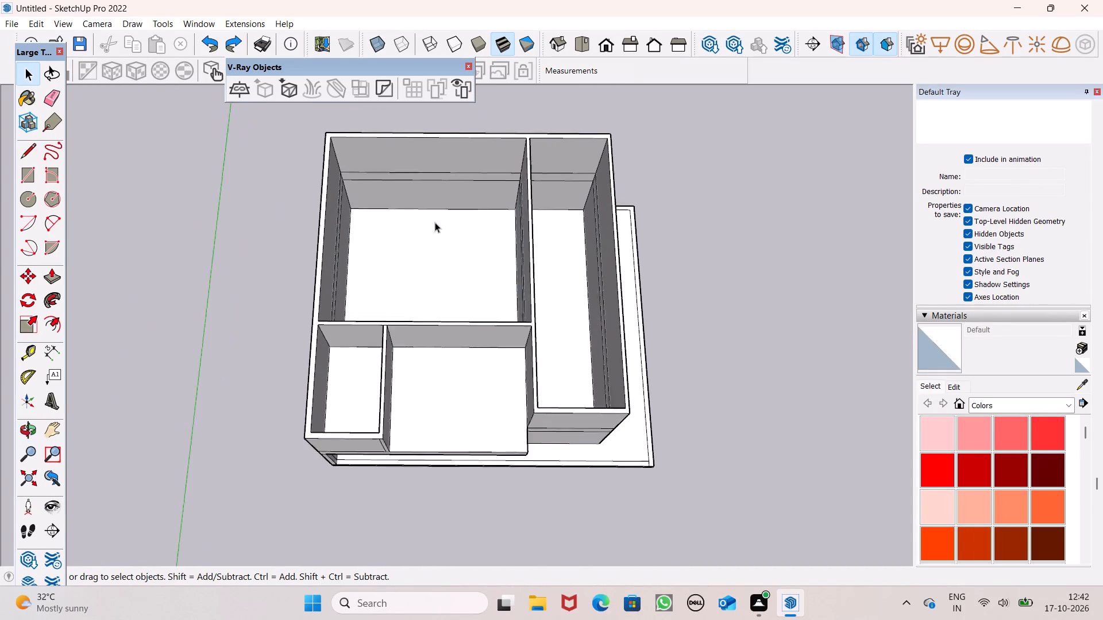
scroll(435, 222, "up", 1)
scroll(442, 252, "down", 2)
middle_click_drag(467, 296, 322, 256)
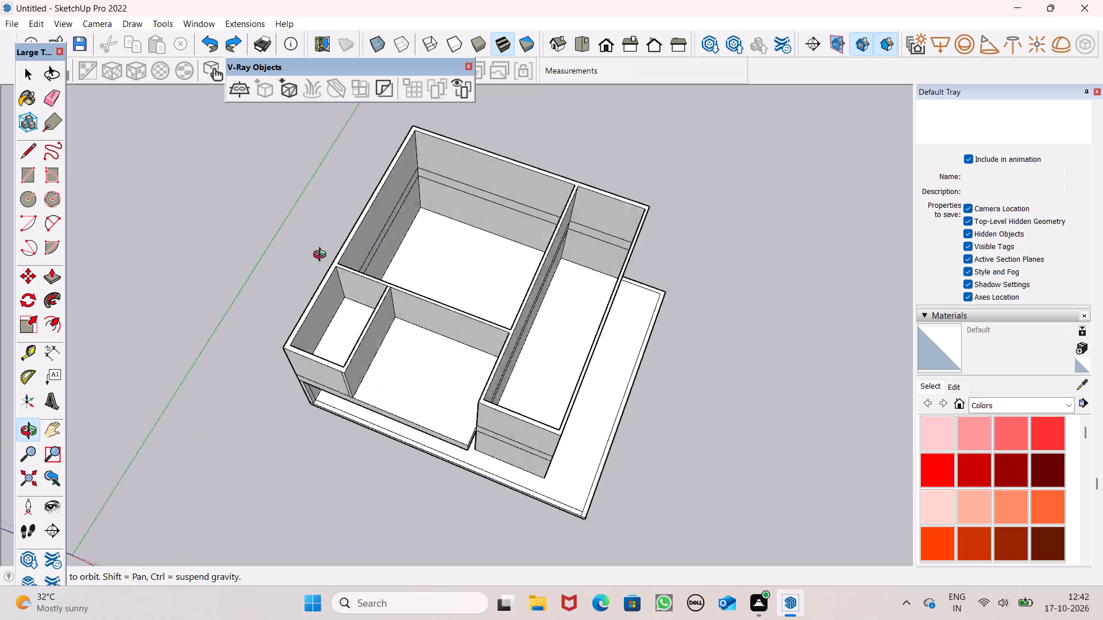
middle_click_drag(322, 256, 457, 230)
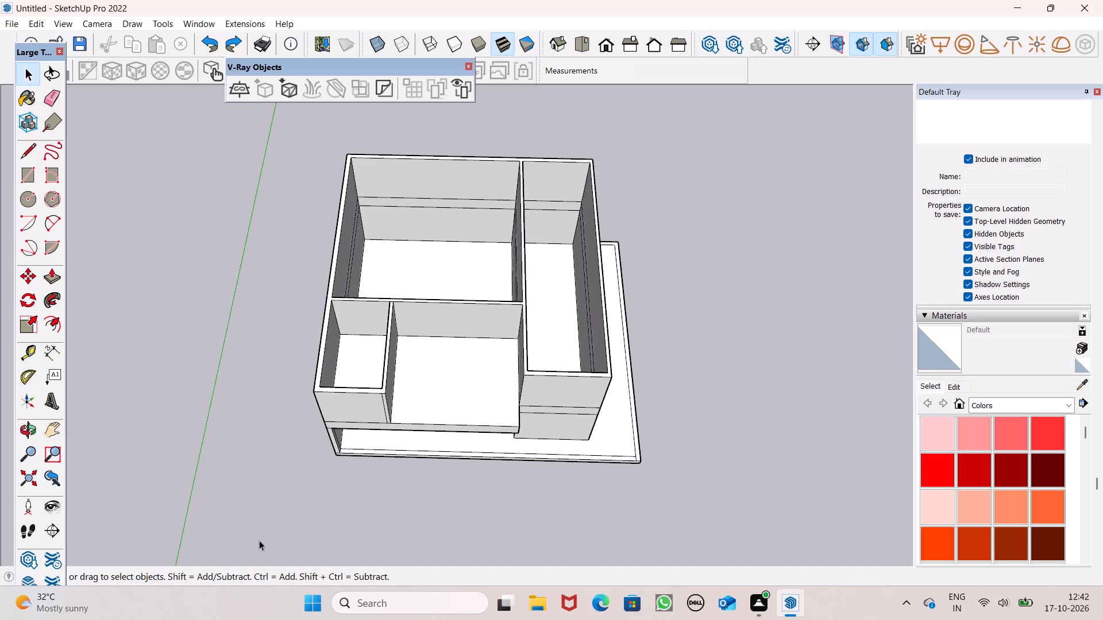
scroll(437, 304, "down", 1)
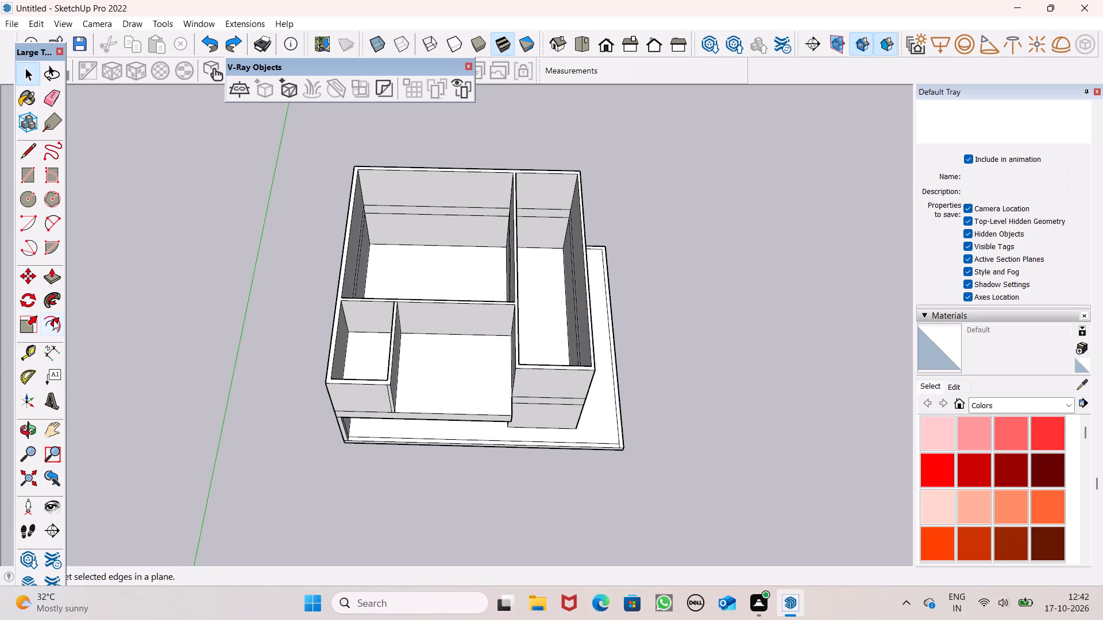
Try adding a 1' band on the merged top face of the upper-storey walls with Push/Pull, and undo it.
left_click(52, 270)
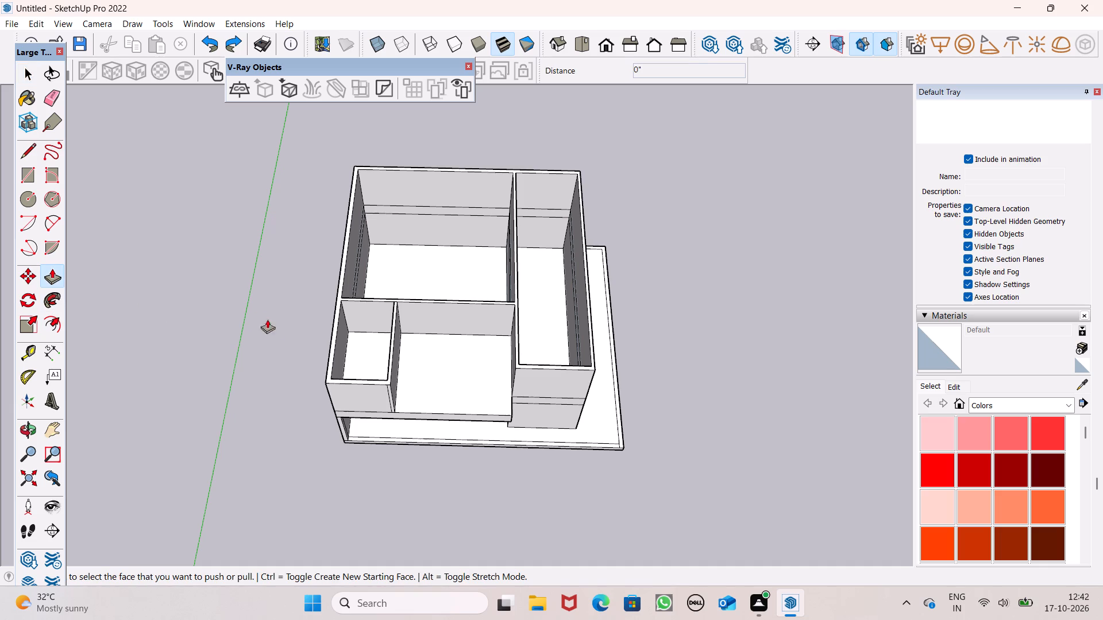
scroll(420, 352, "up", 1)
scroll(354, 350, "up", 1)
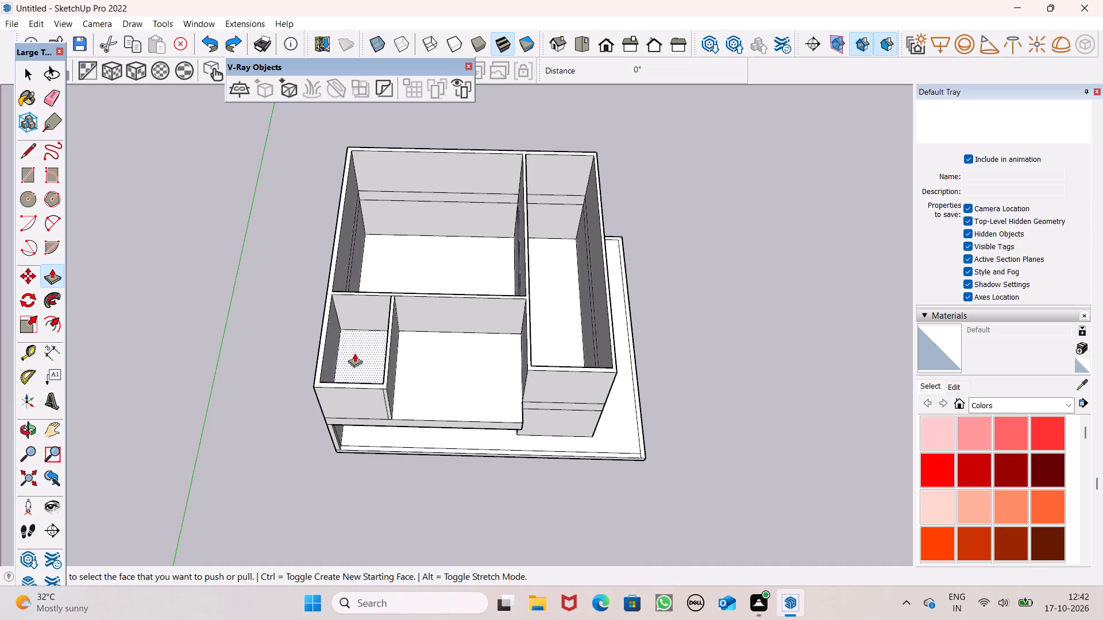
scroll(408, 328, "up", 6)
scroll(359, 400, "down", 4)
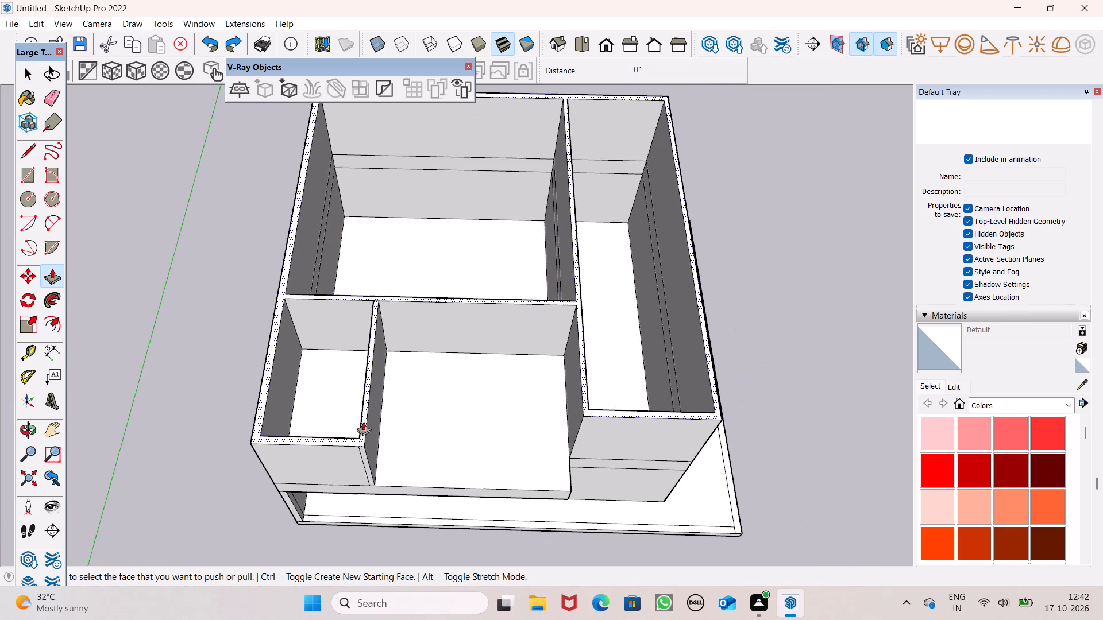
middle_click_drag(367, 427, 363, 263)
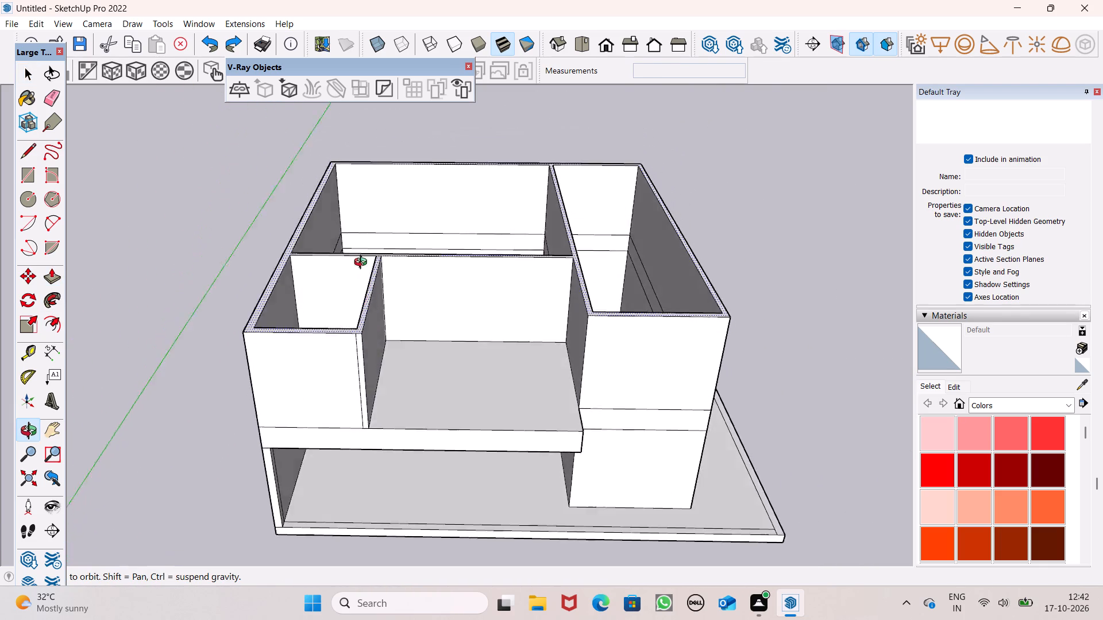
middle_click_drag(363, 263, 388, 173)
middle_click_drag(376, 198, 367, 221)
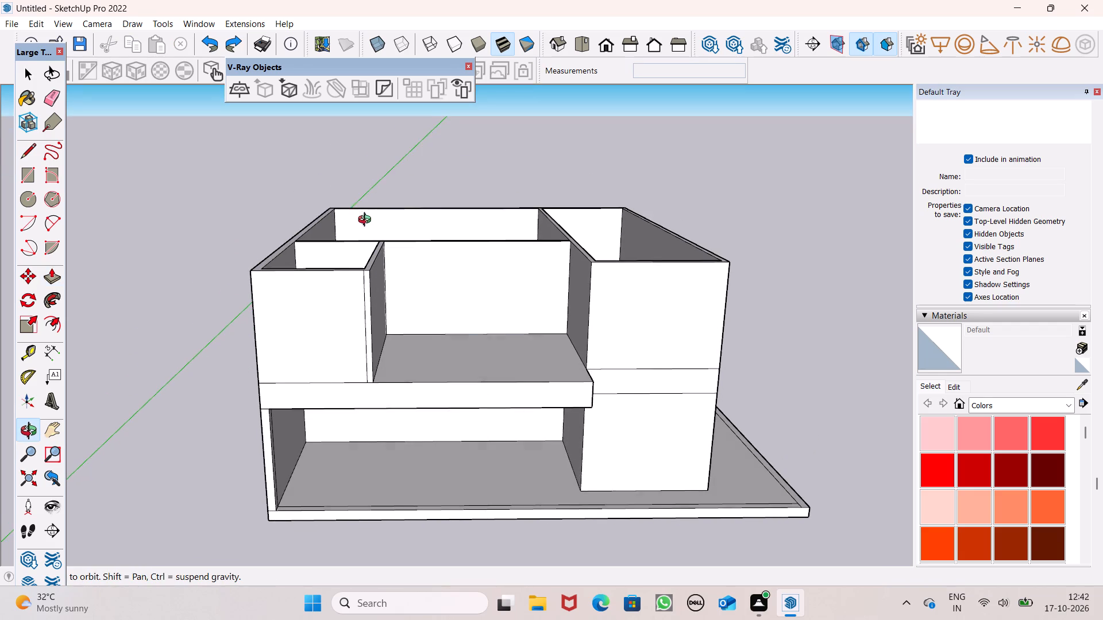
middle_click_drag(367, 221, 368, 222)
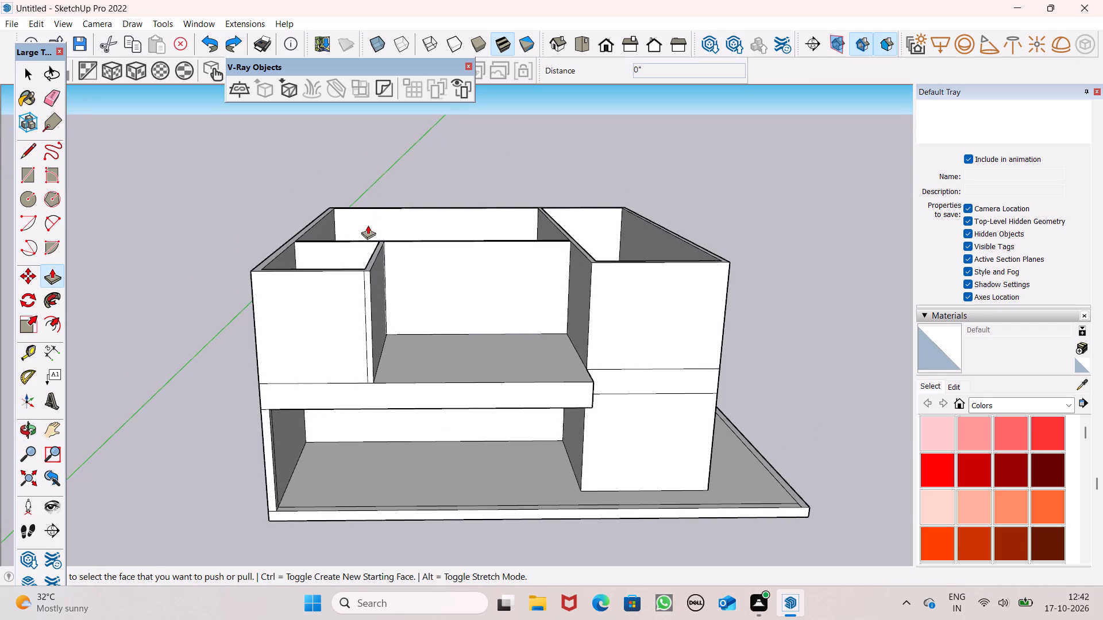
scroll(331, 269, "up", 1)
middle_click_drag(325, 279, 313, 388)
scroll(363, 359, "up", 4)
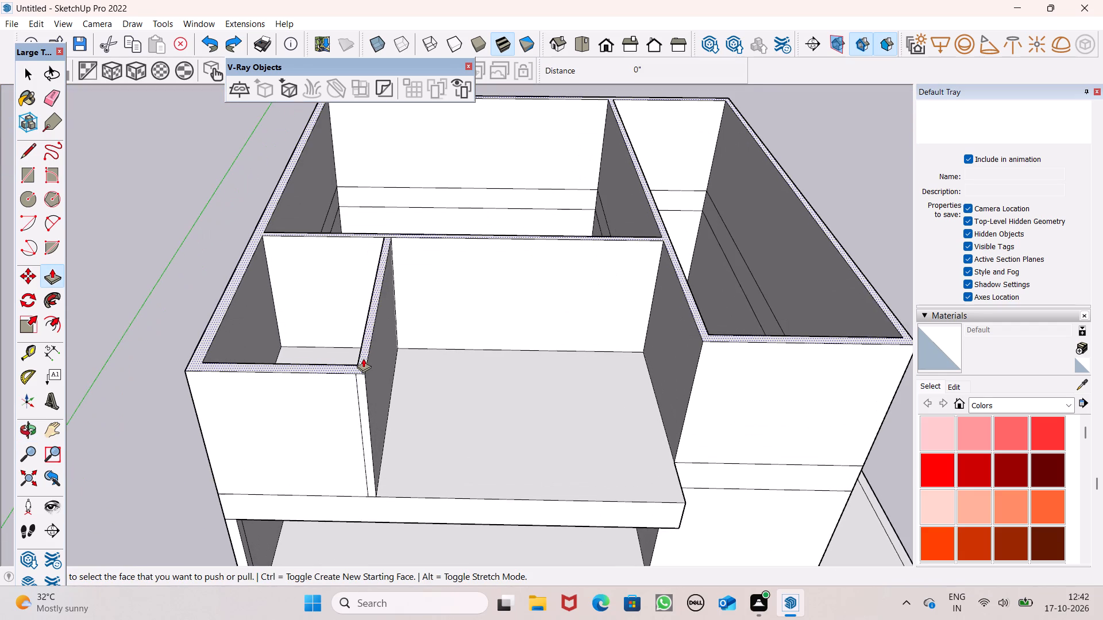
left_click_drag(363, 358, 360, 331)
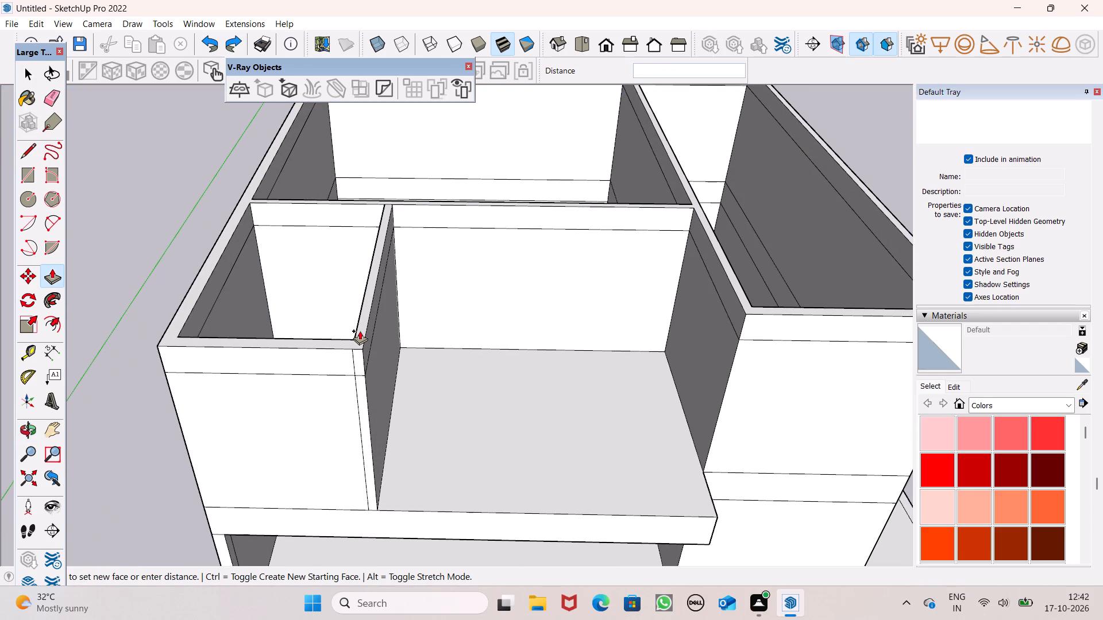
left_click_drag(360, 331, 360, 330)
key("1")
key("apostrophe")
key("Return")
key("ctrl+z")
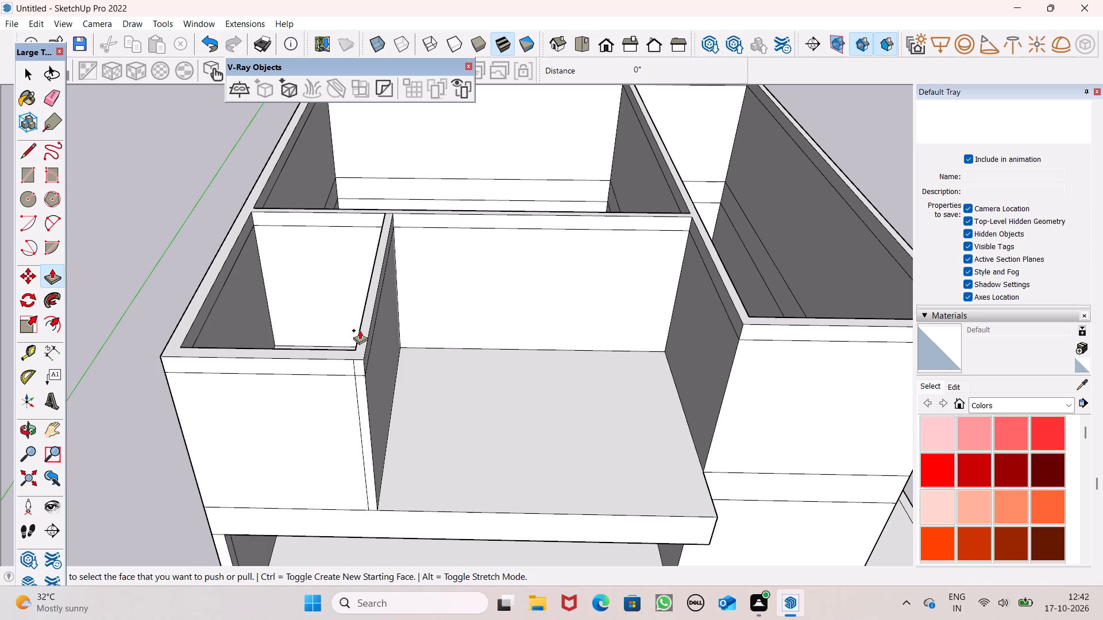
Raise the merged top face of the upper-storey walls by 1'5" with Push/Pull, as a separate band.
left_click_drag(361, 352, 357, 332)
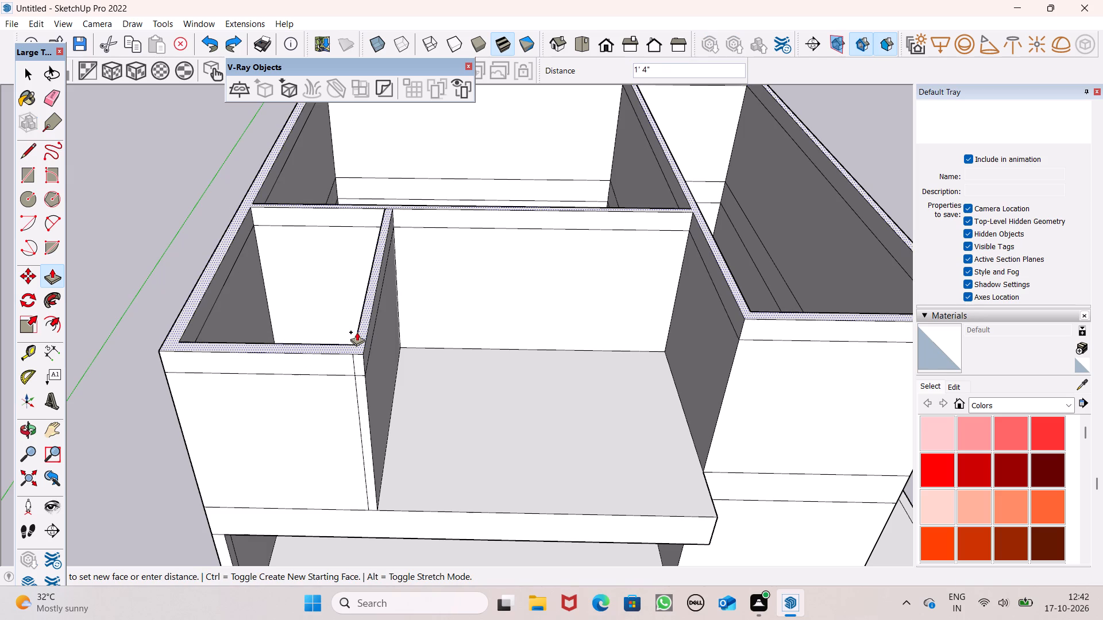
left_click_drag(357, 332, 357, 330)
type("1'")
type("5\"")
key("Return")
Raise the top face of the walls by a further 2' as another band above the 1'5" one.
scroll(307, 295, "down", 1)
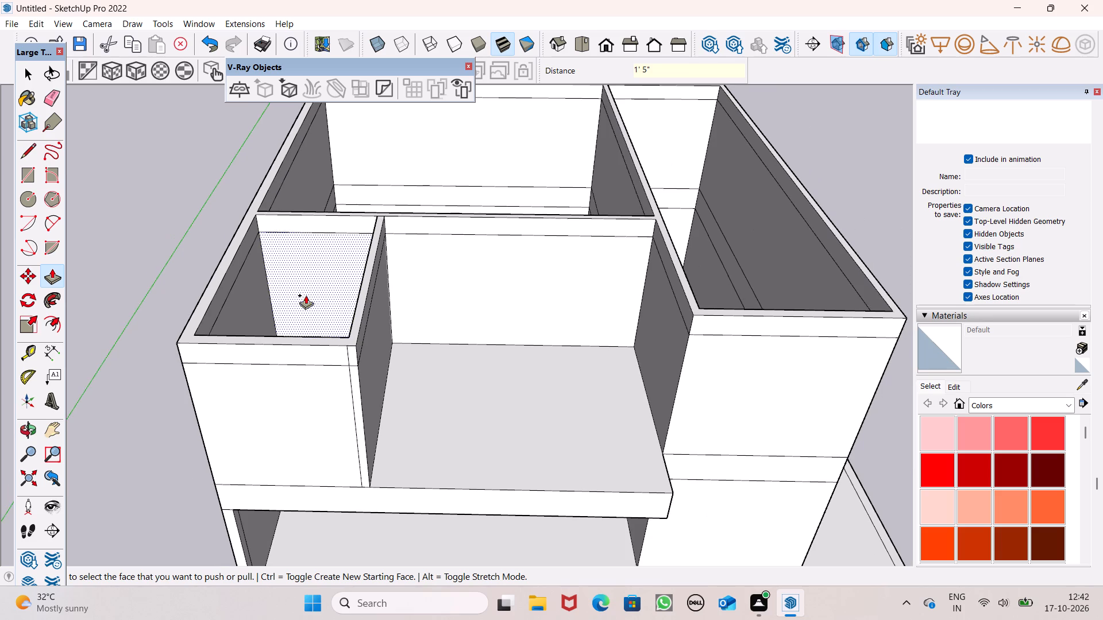
middle_click_drag(313, 421, 313, 365)
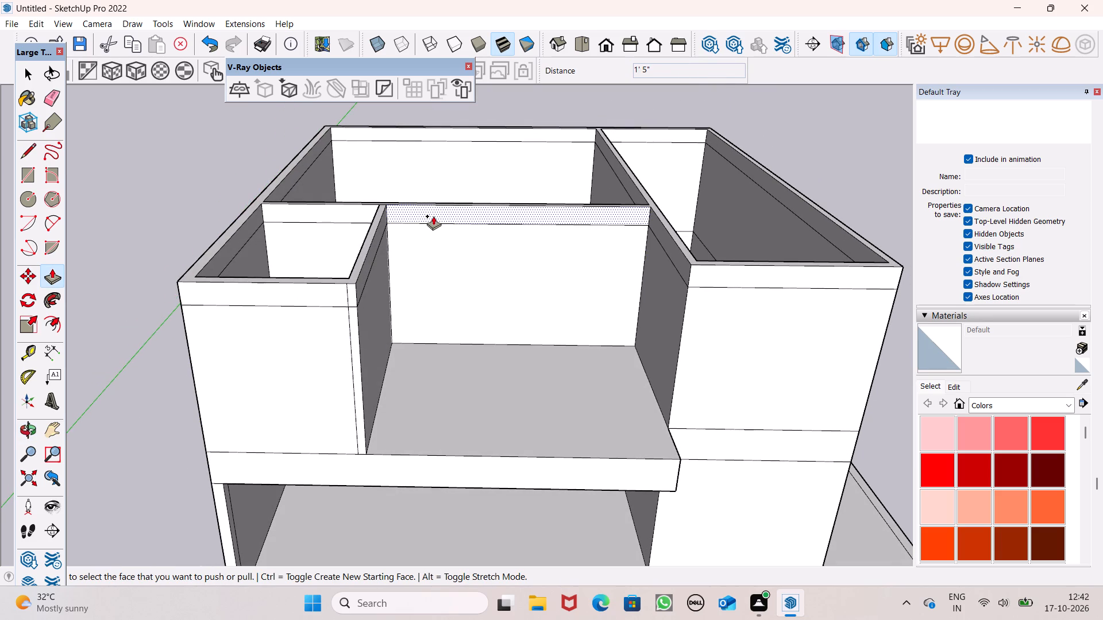
scroll(311, 250, "up", 3)
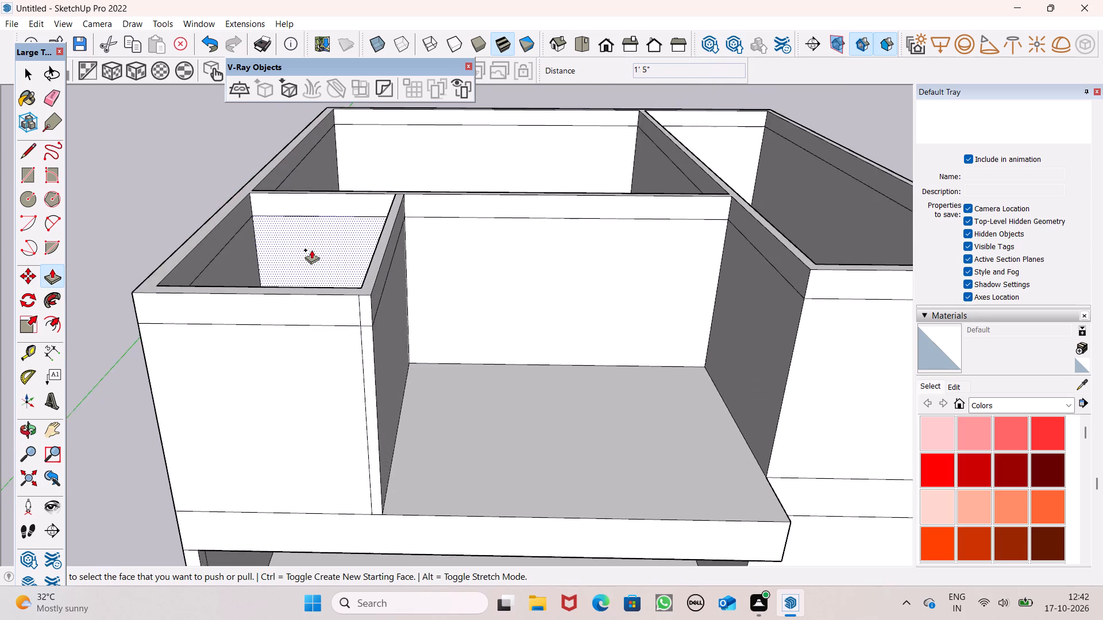
scroll(311, 250, "up", 1)
scroll(311, 250, "down", 2)
middle_click_drag(330, 339, 330, 377)
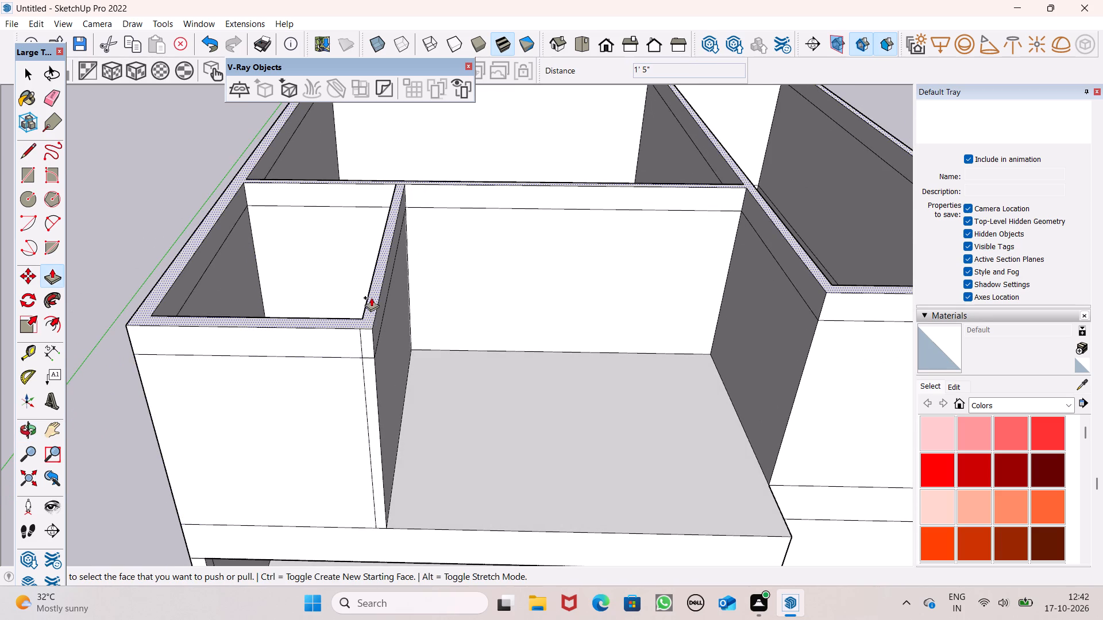
left_click_drag(367, 316, 368, 278)
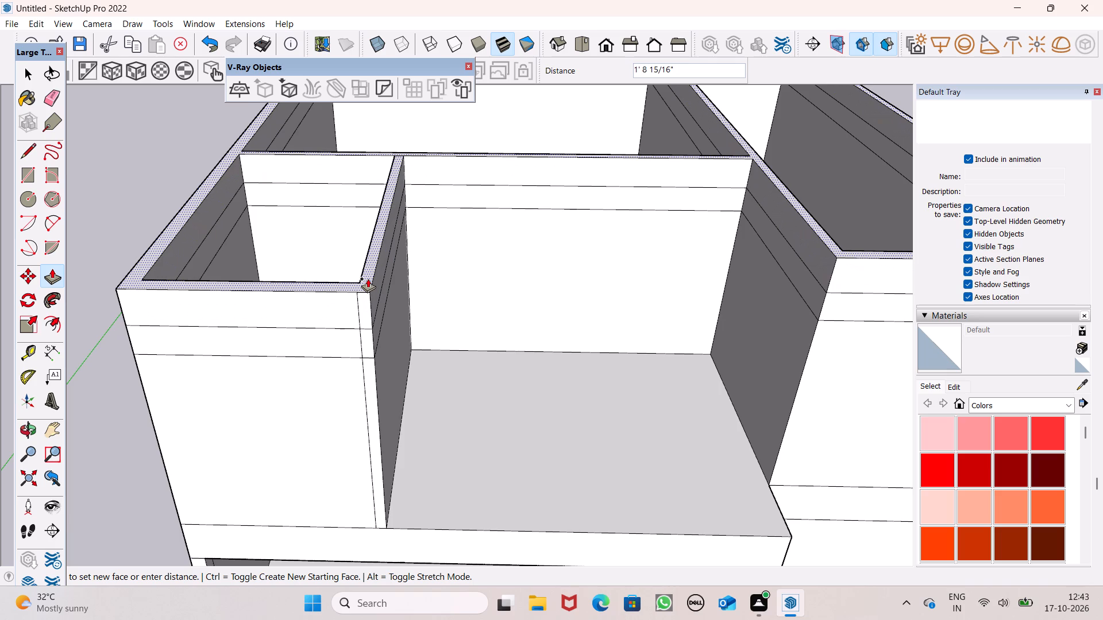
left_click_drag(368, 278, 368, 277)
key("2")
key("apostrophe")
key("Return")
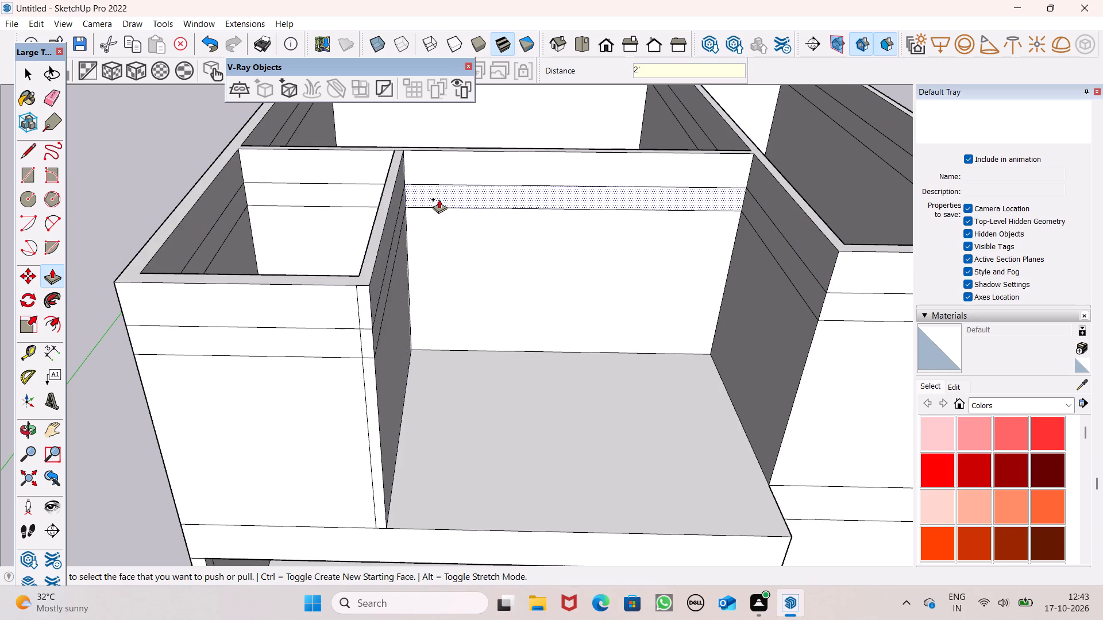
Pull the 1'5" band strip on the open front bay's back wall forward 15' 3 5/8" to the front facade as a slab.
left_click_drag(439, 199, 359, 327)
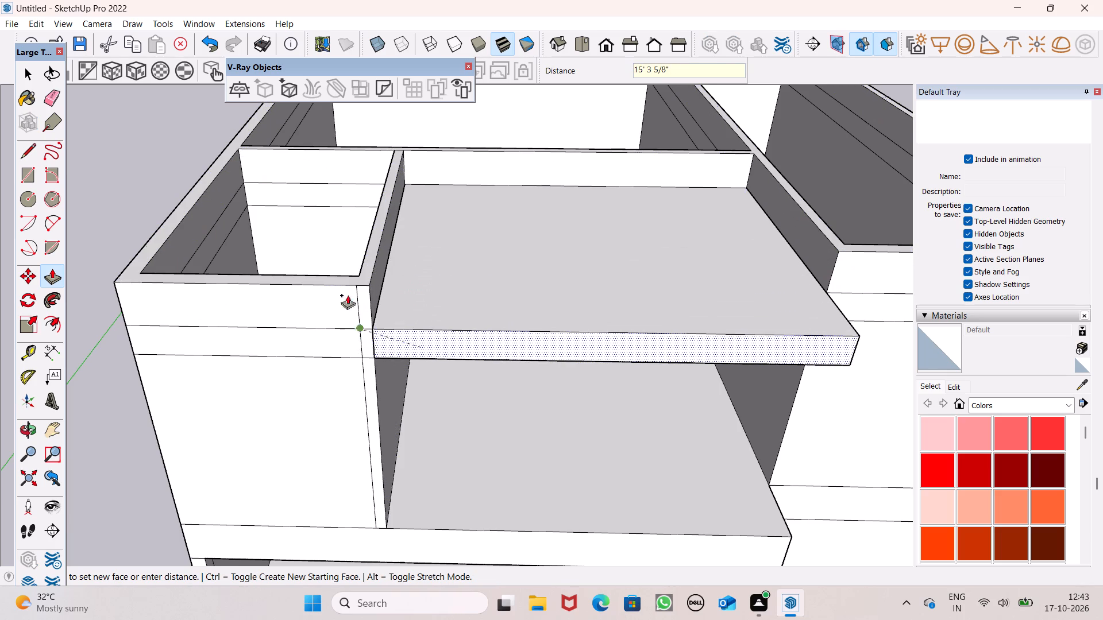
scroll(327, 267, "down", 6)
key("space")
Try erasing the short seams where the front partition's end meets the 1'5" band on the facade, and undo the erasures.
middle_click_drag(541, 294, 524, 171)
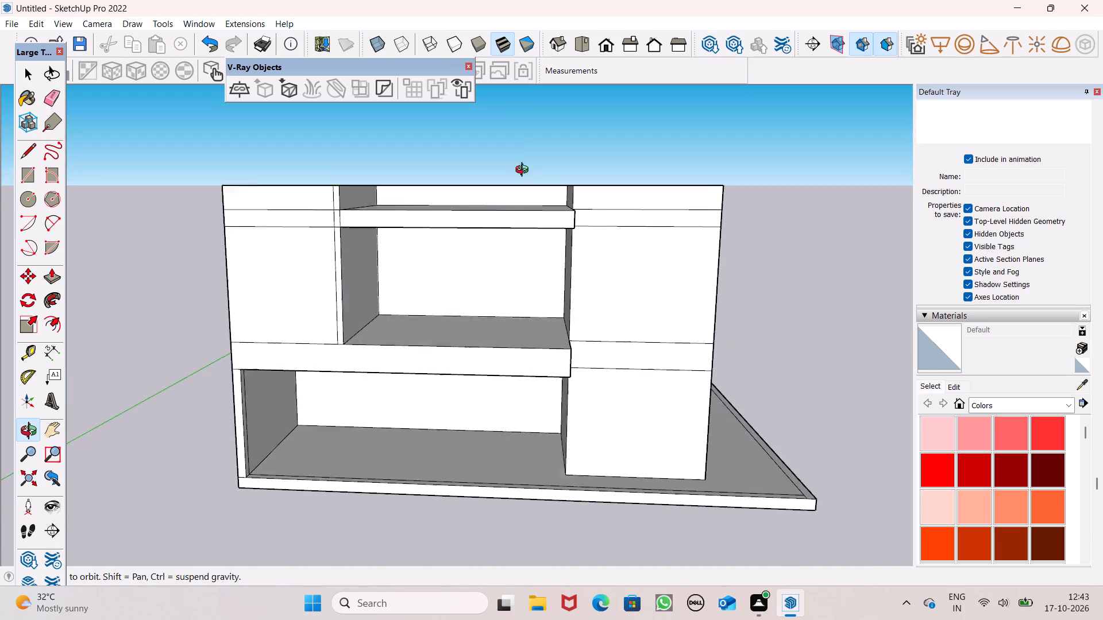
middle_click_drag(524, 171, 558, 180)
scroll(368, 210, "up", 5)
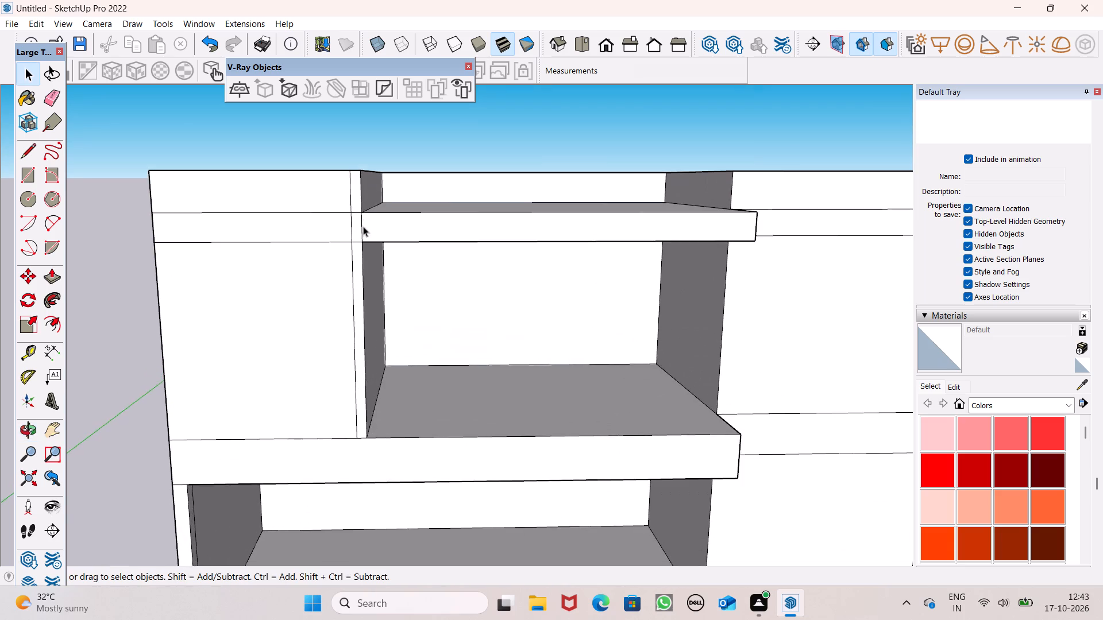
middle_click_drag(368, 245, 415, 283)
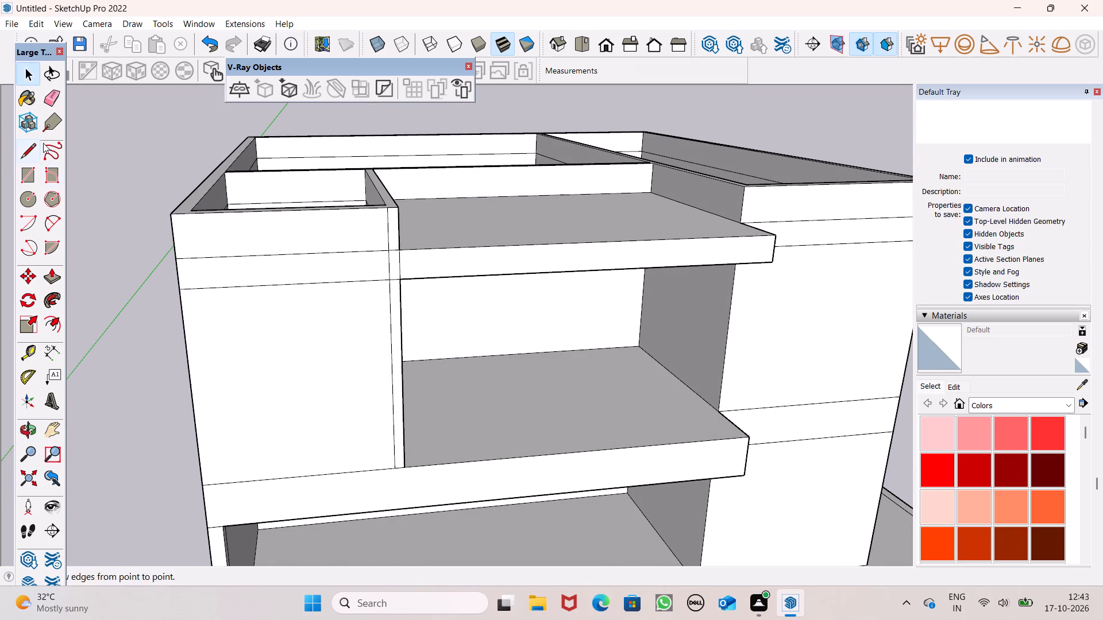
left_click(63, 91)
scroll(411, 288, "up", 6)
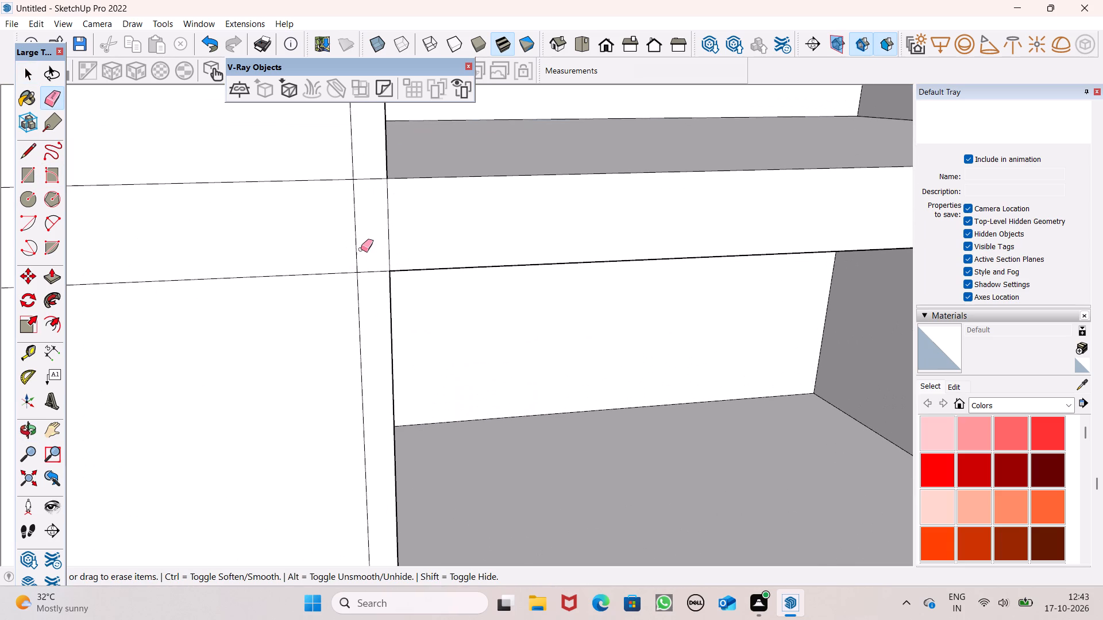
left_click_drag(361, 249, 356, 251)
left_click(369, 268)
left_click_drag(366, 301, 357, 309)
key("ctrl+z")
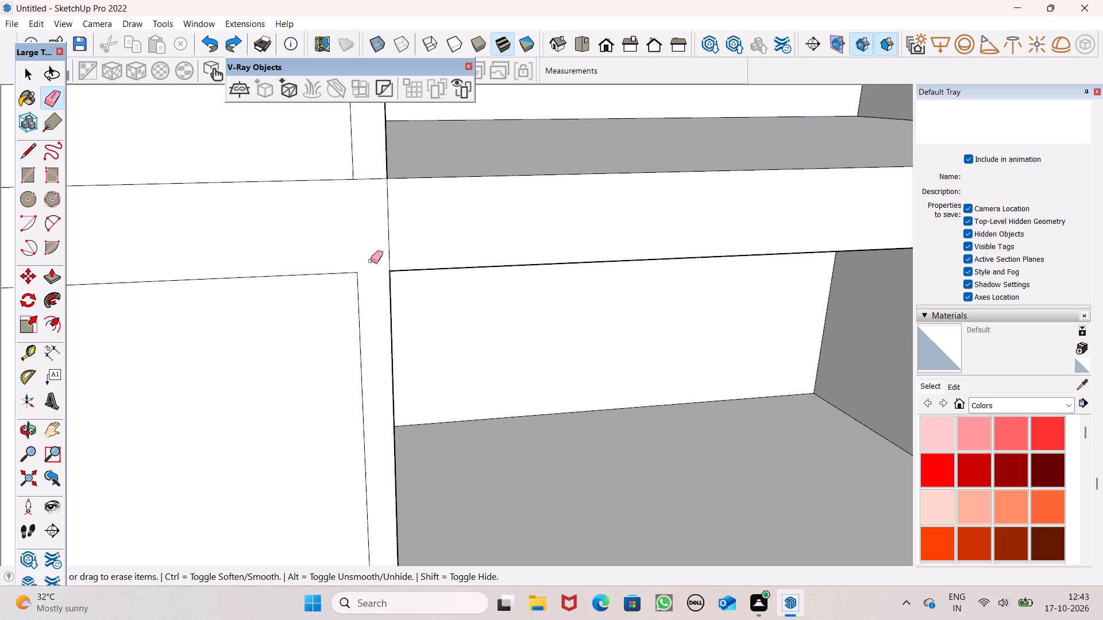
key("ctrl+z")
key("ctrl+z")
Pull the top slab's front face outward about 1' 1/2" so it overhangs the front facade.
scroll(408, 215, "down", 7)
middle_click_drag(554, 502, 554, 549)
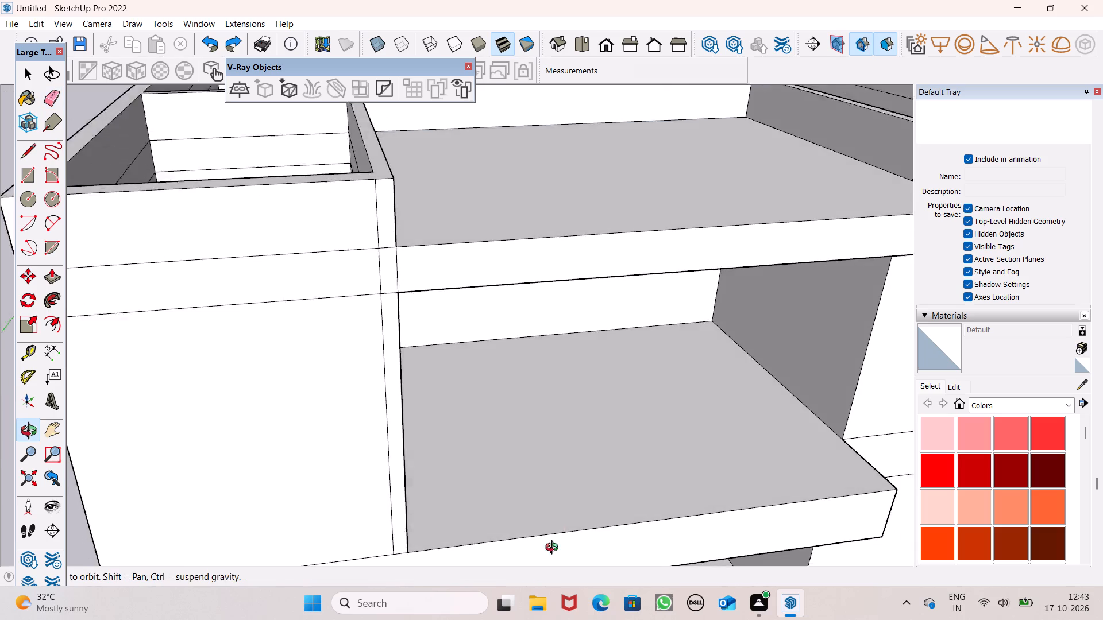
middle_click_drag(554, 549, 554, 549)
scroll(554, 549, "up", 1)
scroll(467, 413, "down", 9)
middle_click_drag(477, 426, 335, 441)
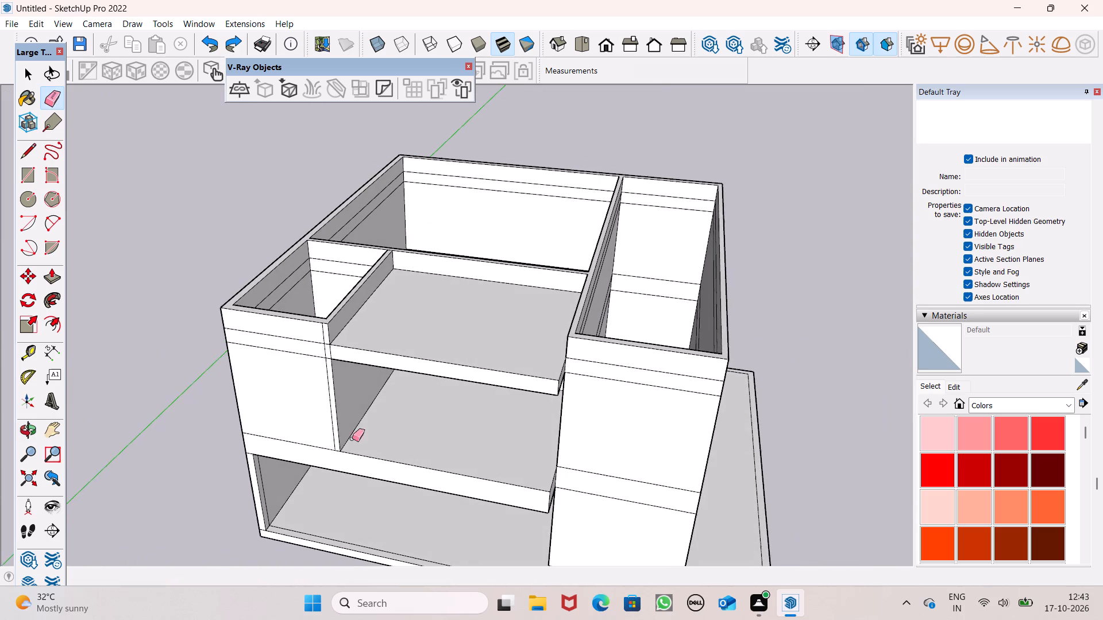
key("space")
middle_click_drag(381, 426, 521, 452)
scroll(479, 388, "up", 4)
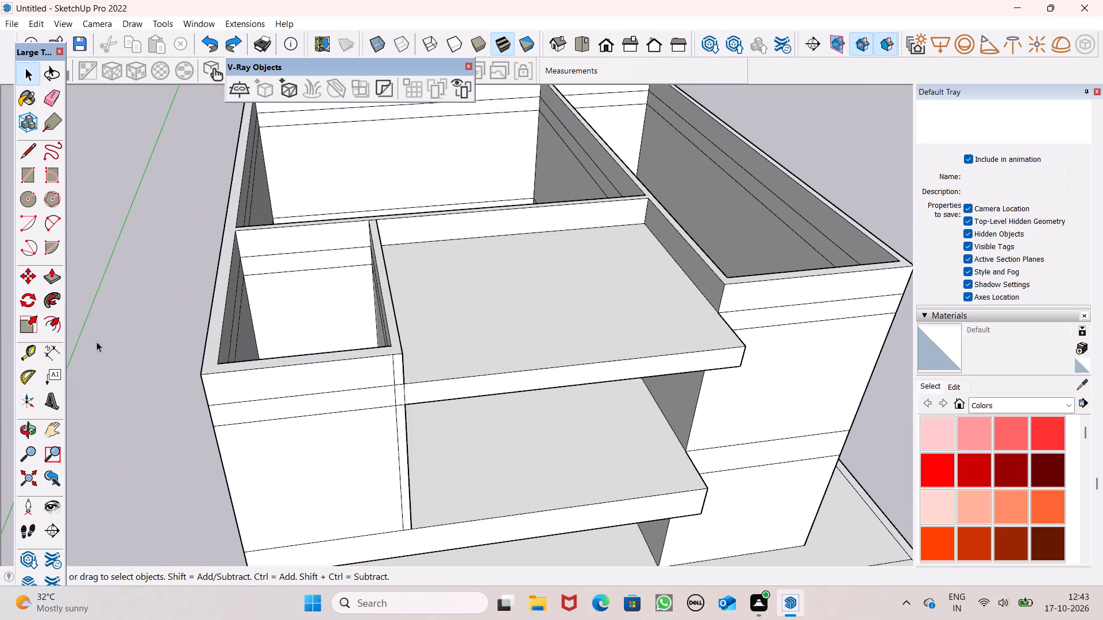
left_click(53, 279)
scroll(443, 402, "up", 3)
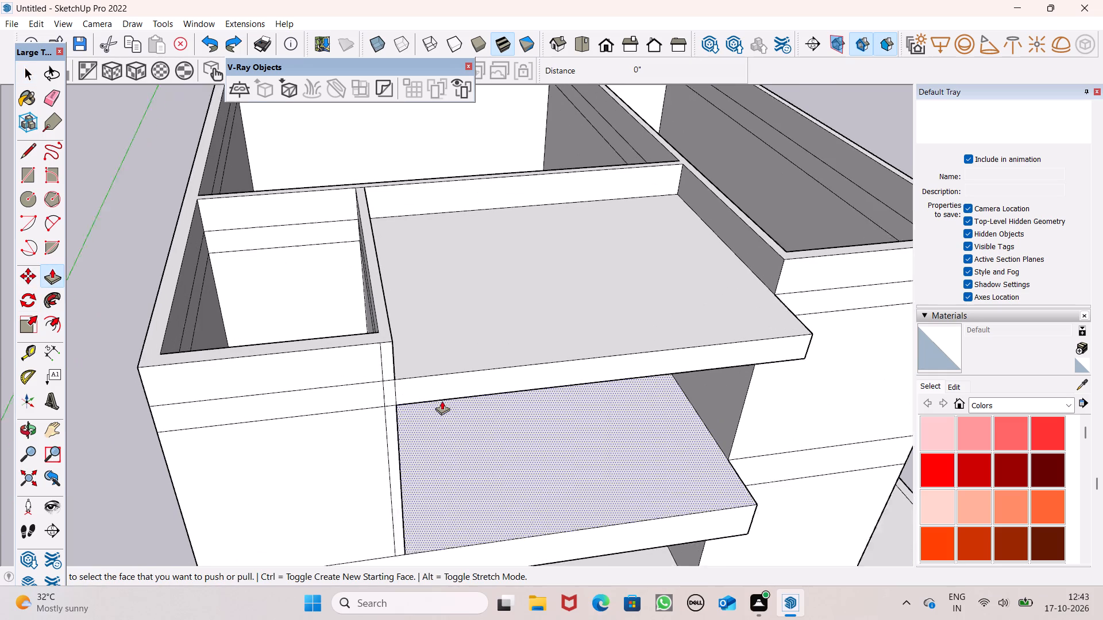
left_click_drag(437, 395, 436, 413)
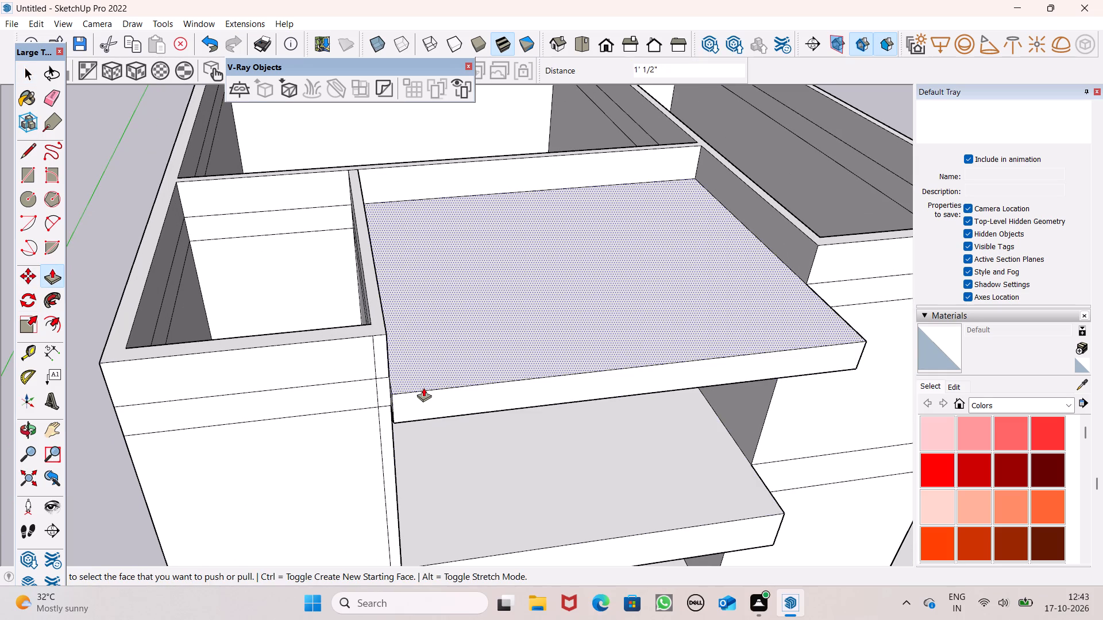
Extend the top slab's front overhang by about another 6 1/8" with Push/Pull.
scroll(423, 387, "down", 3)
middle_click_drag(424, 410, 506, 272)
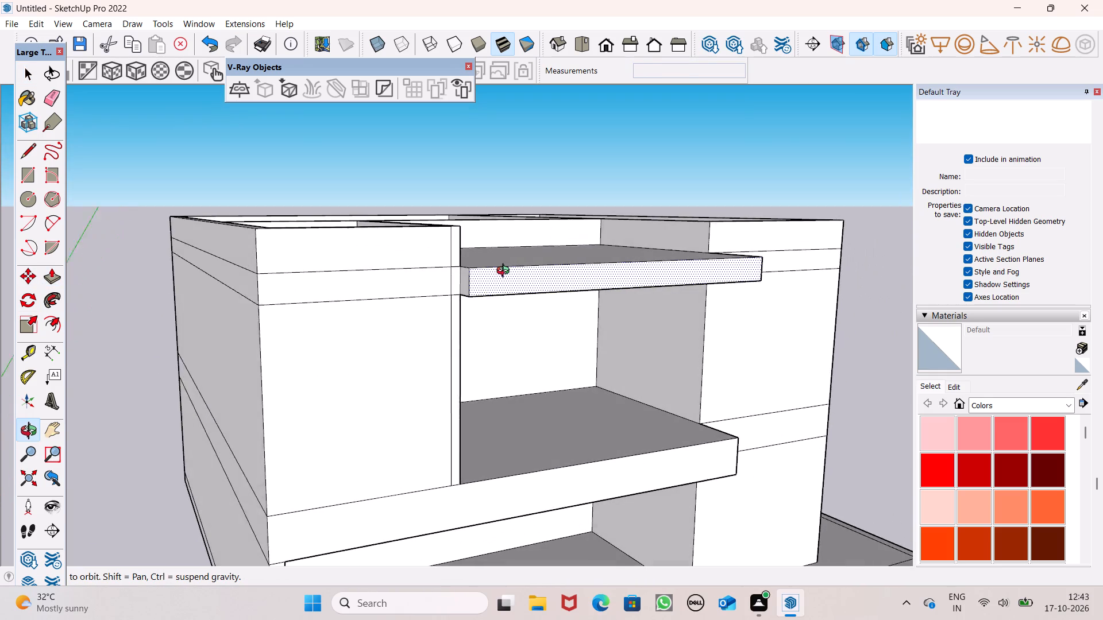
middle_click_drag(506, 272, 491, 253)
scroll(478, 263, "up", 4)
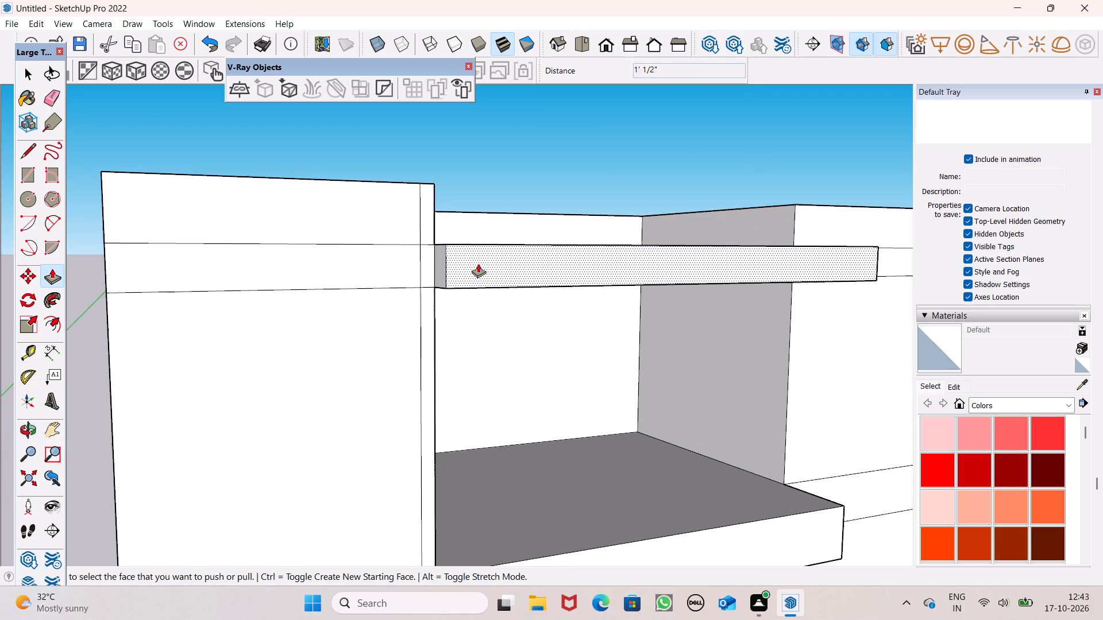
left_click_drag(478, 262, 484, 266)
scroll(461, 239, "down", 2)
middle_click_drag(472, 261, 477, 273)
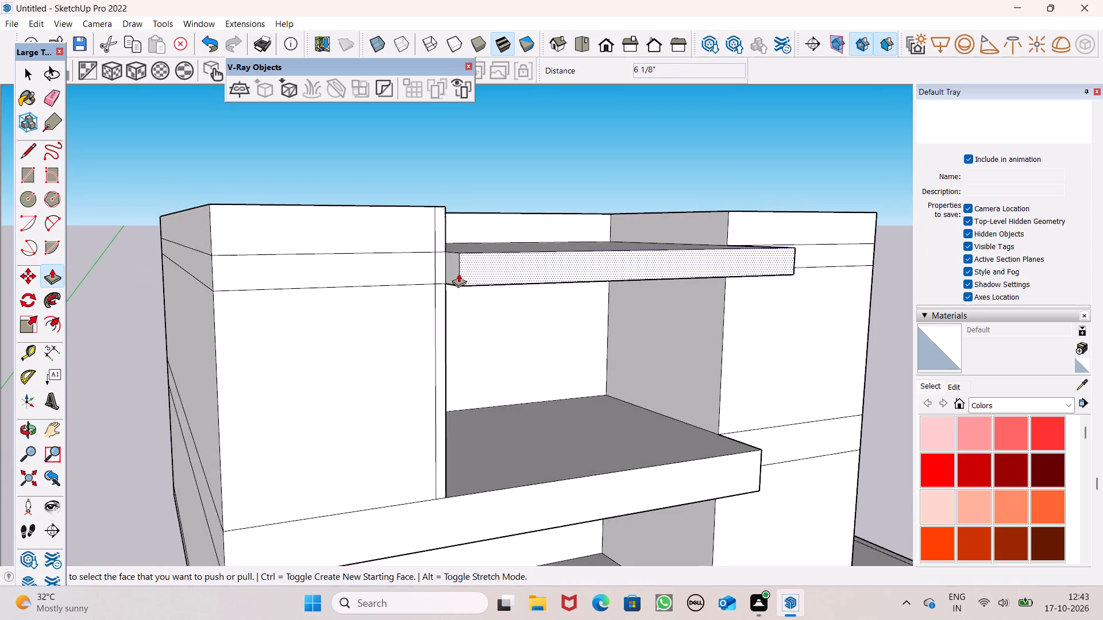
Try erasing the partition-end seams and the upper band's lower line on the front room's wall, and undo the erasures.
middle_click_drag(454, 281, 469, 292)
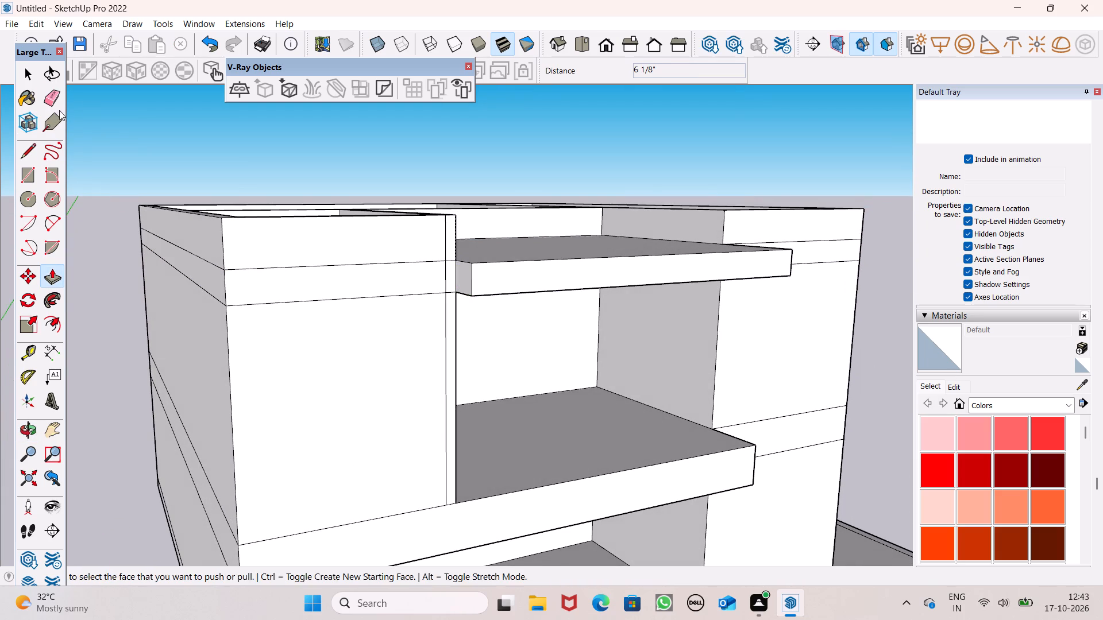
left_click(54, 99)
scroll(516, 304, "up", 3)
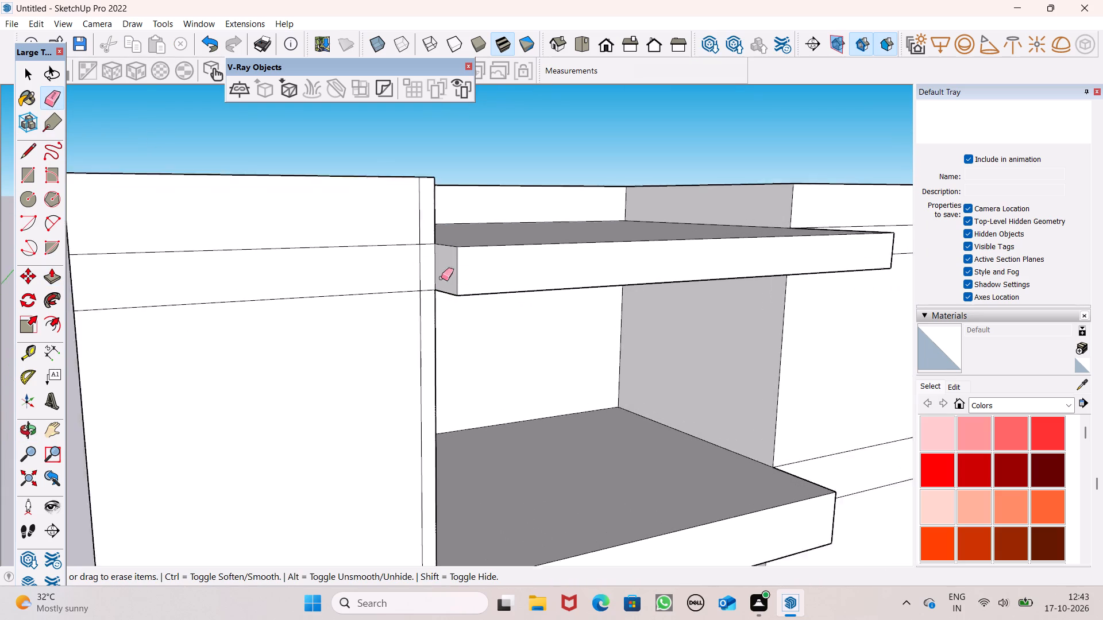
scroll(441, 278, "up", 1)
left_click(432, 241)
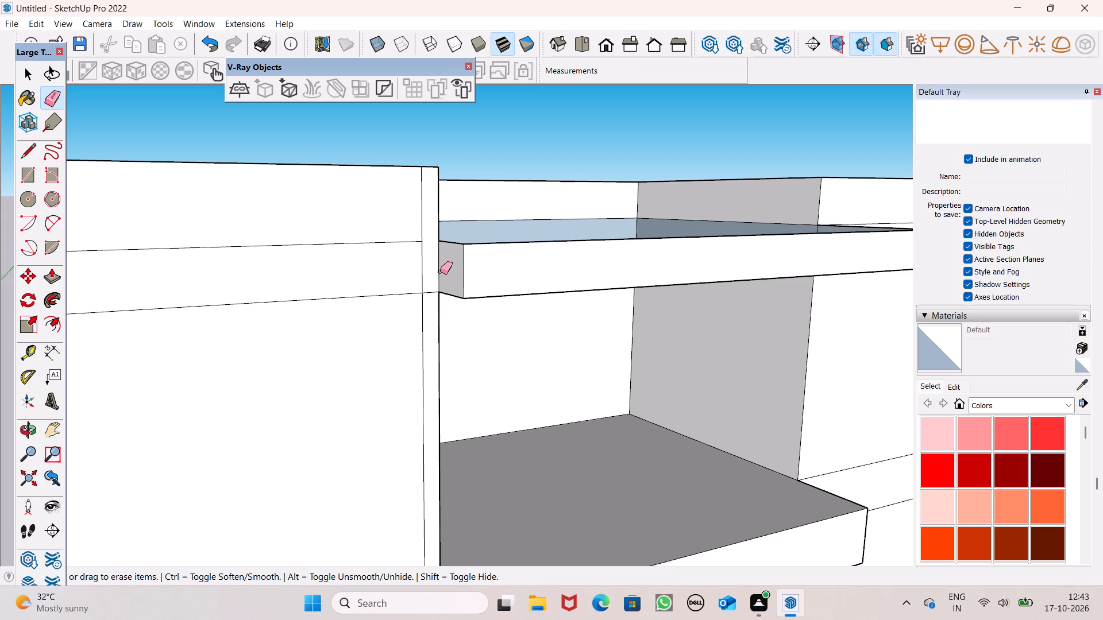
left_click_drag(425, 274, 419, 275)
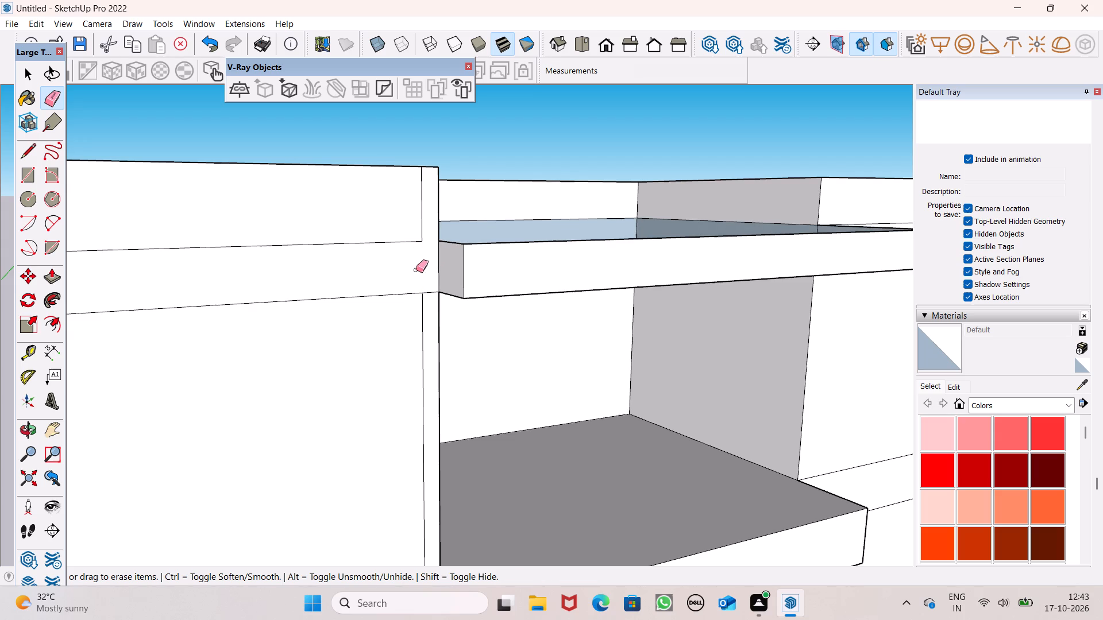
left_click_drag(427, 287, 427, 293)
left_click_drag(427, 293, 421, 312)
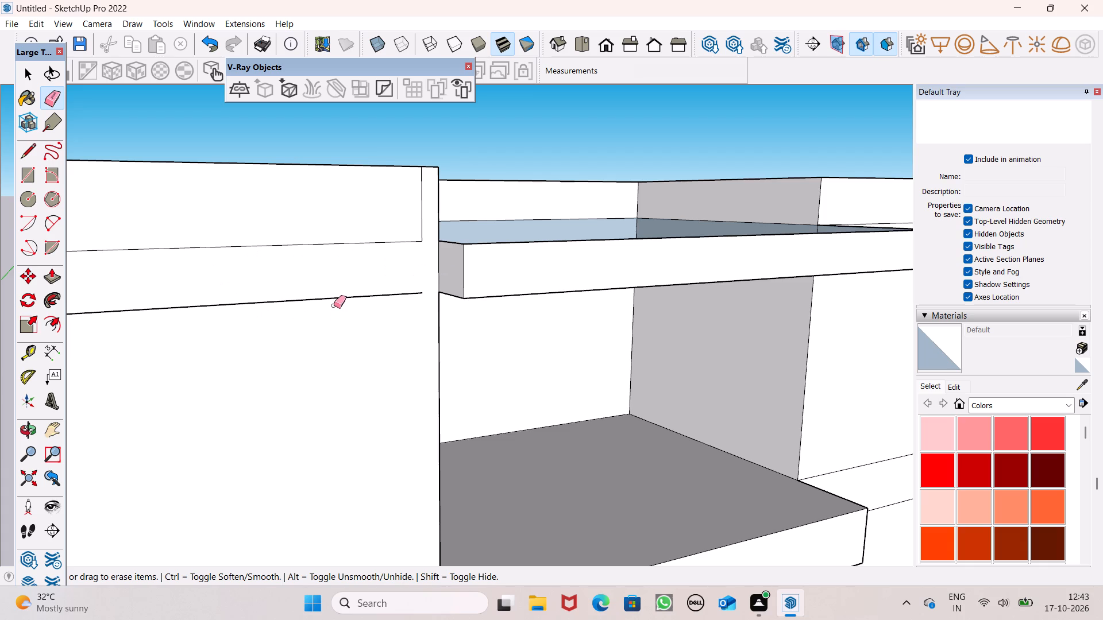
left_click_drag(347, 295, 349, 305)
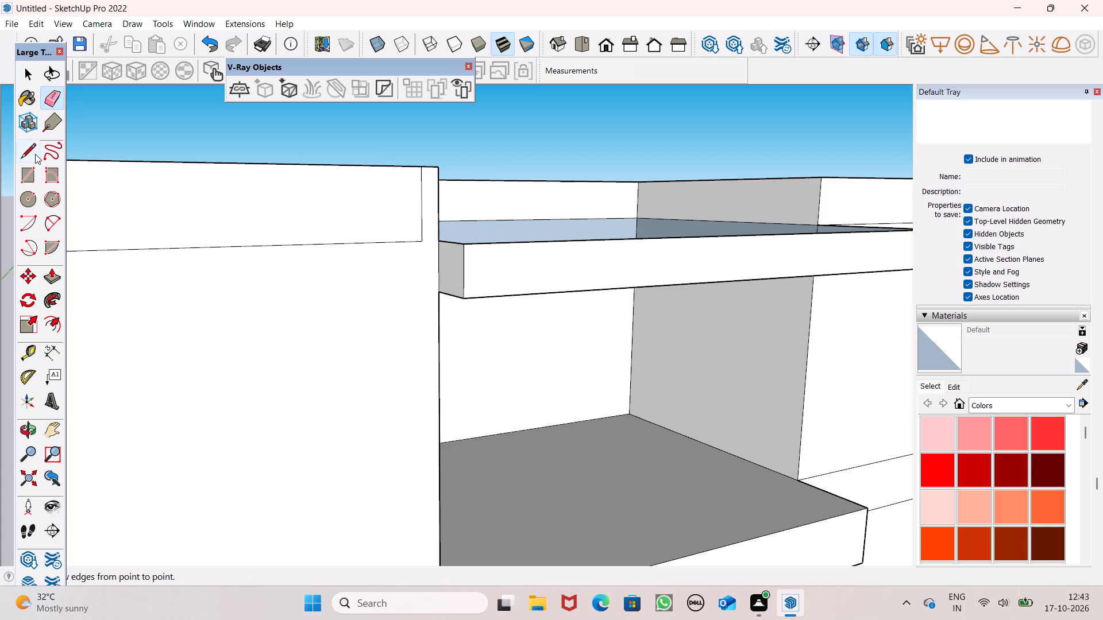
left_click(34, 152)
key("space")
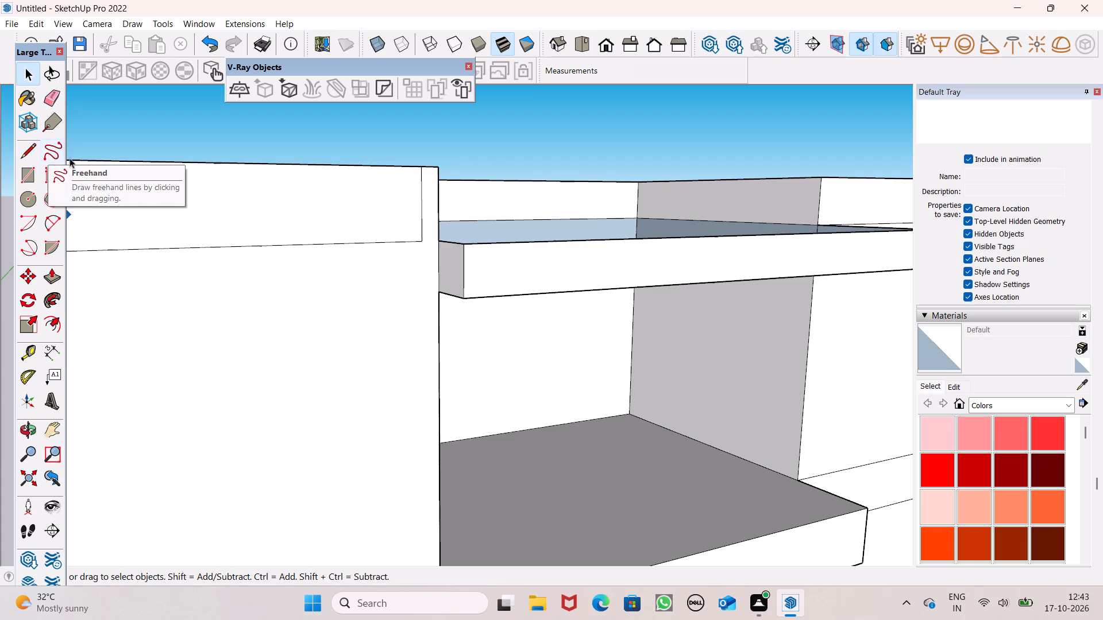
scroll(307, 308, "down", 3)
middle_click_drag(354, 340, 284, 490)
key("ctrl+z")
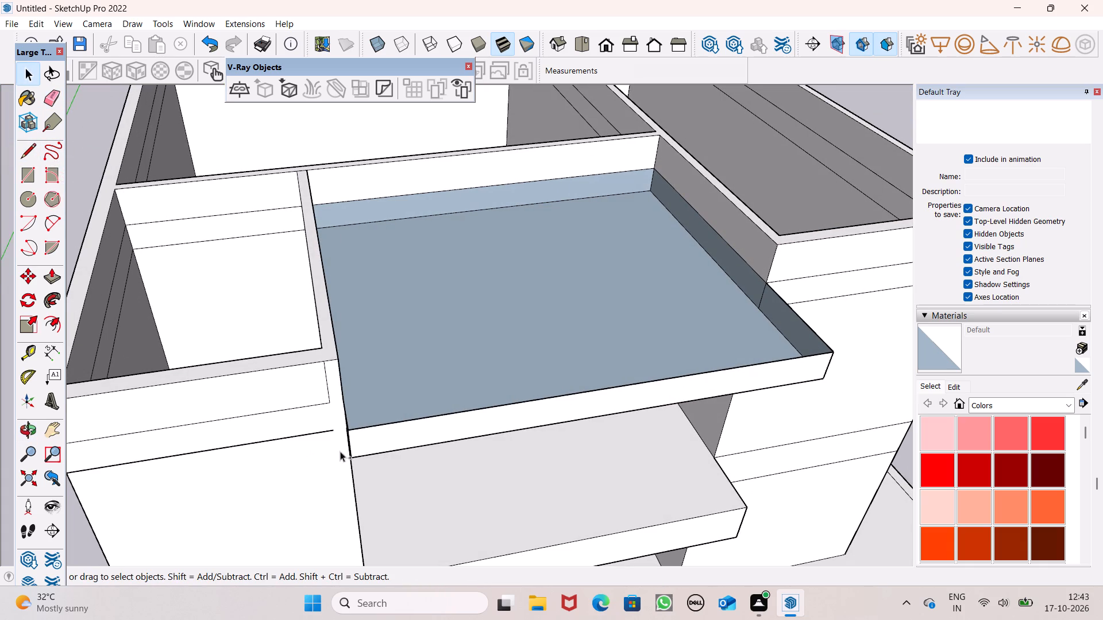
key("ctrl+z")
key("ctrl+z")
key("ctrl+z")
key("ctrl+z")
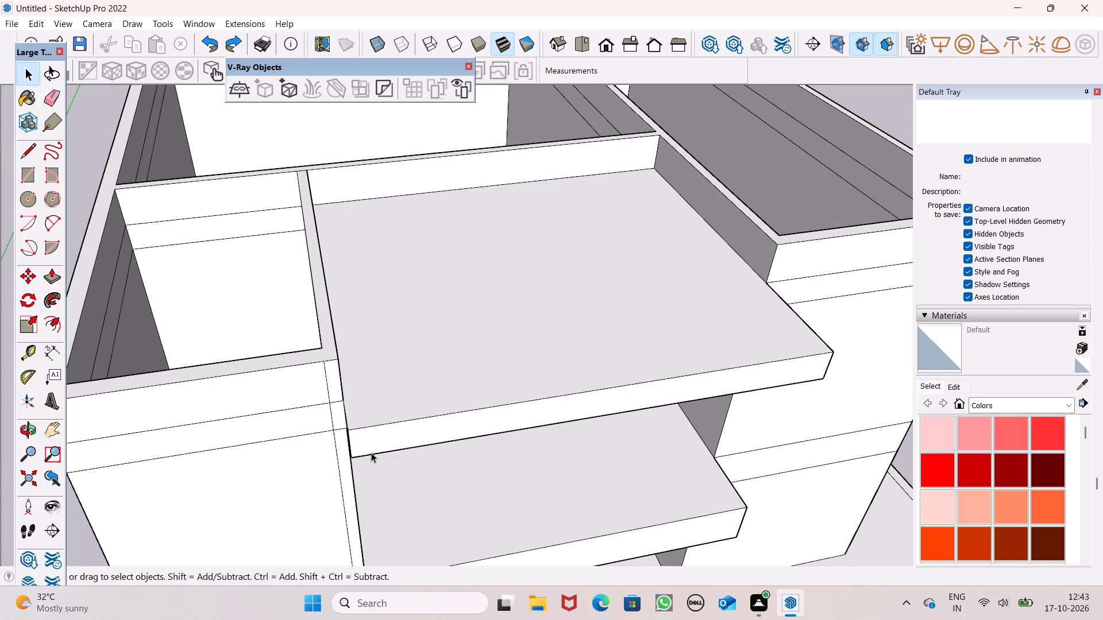
Erase the partition-end seam across and below the upper band, plus the band's lower line, on the front room's facade wall.
middle_click_drag(370, 449, 359, 191)
scroll(388, 251, "up", 1)
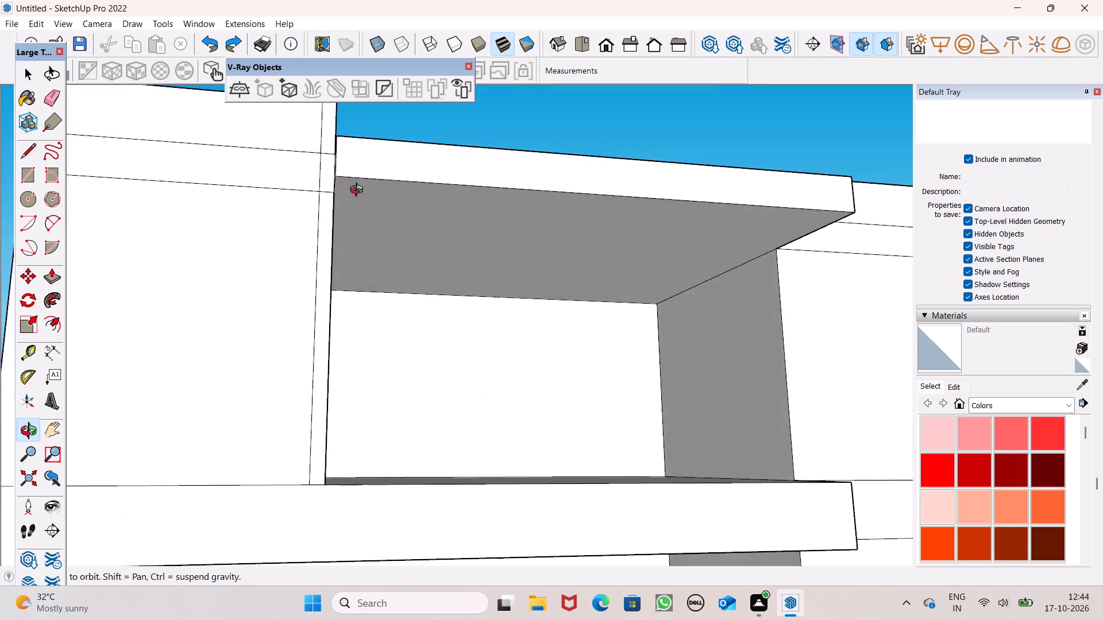
middle_click_drag(359, 191, 311, 169)
scroll(334, 199, "down", 2)
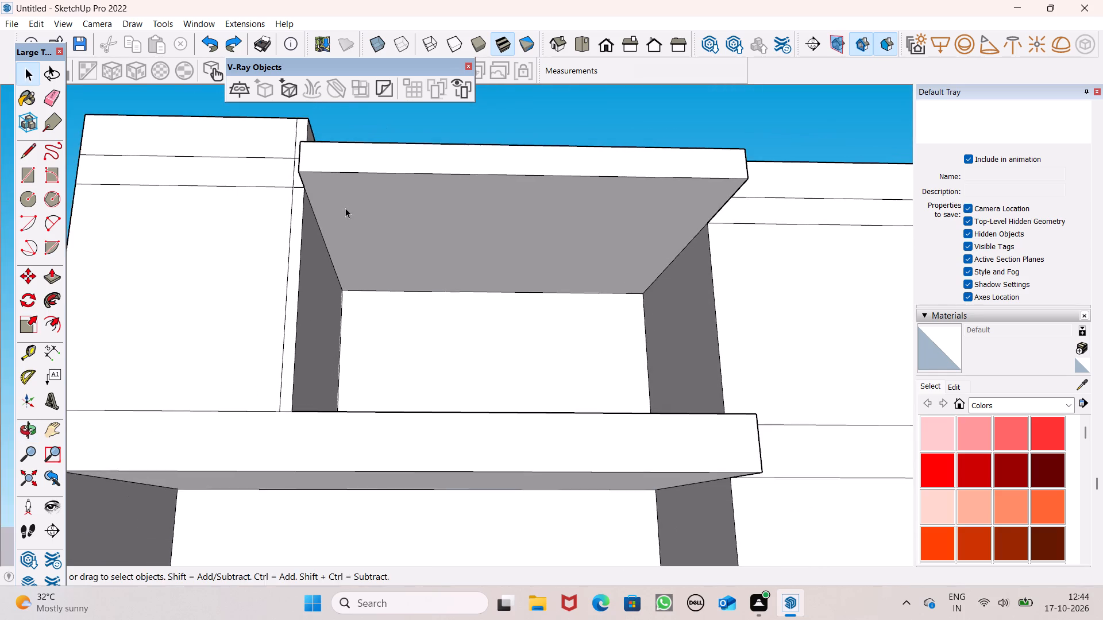
middle_click_drag(351, 212, 523, 381)
scroll(437, 296, "up", 5)
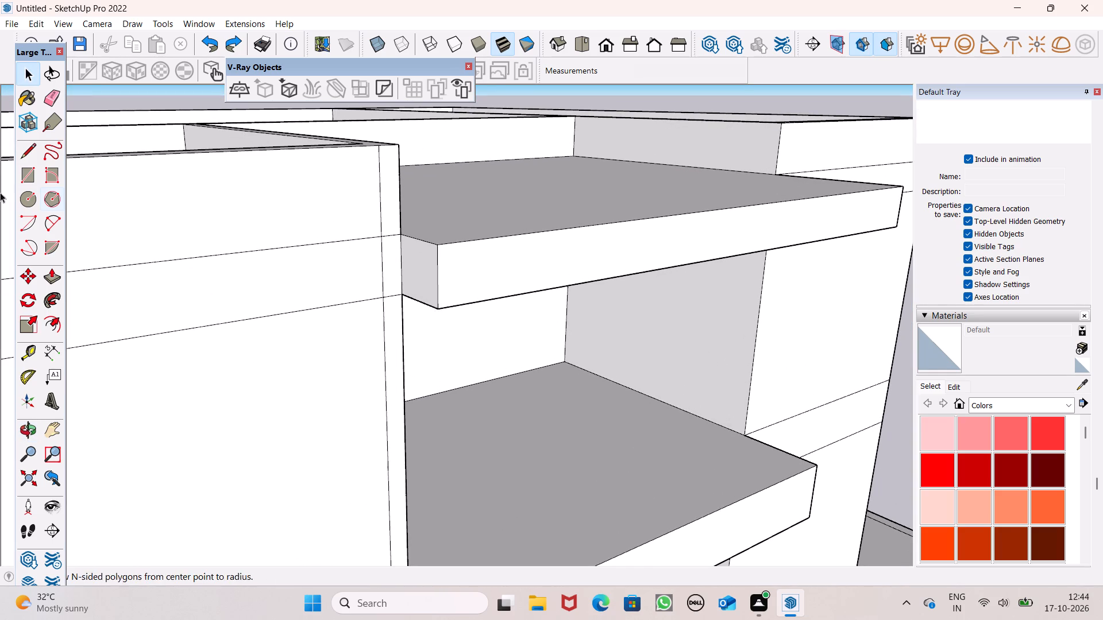
left_click(55, 97)
scroll(371, 296, "up", 3)
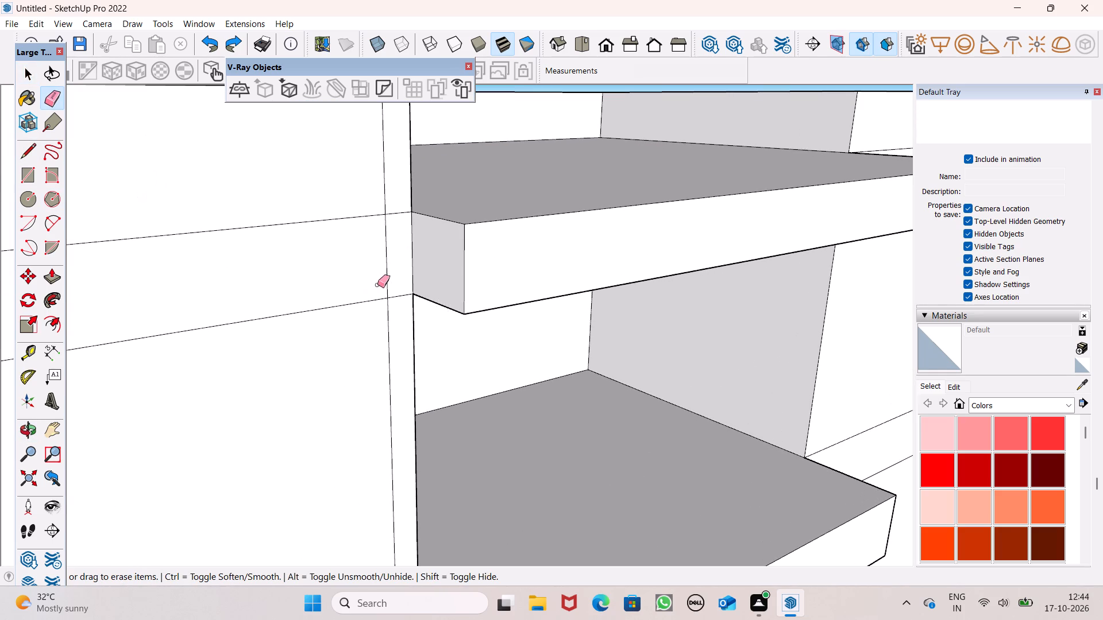
left_click(389, 278)
left_click_drag(401, 290, 400, 300)
scroll(390, 289, "down", 2)
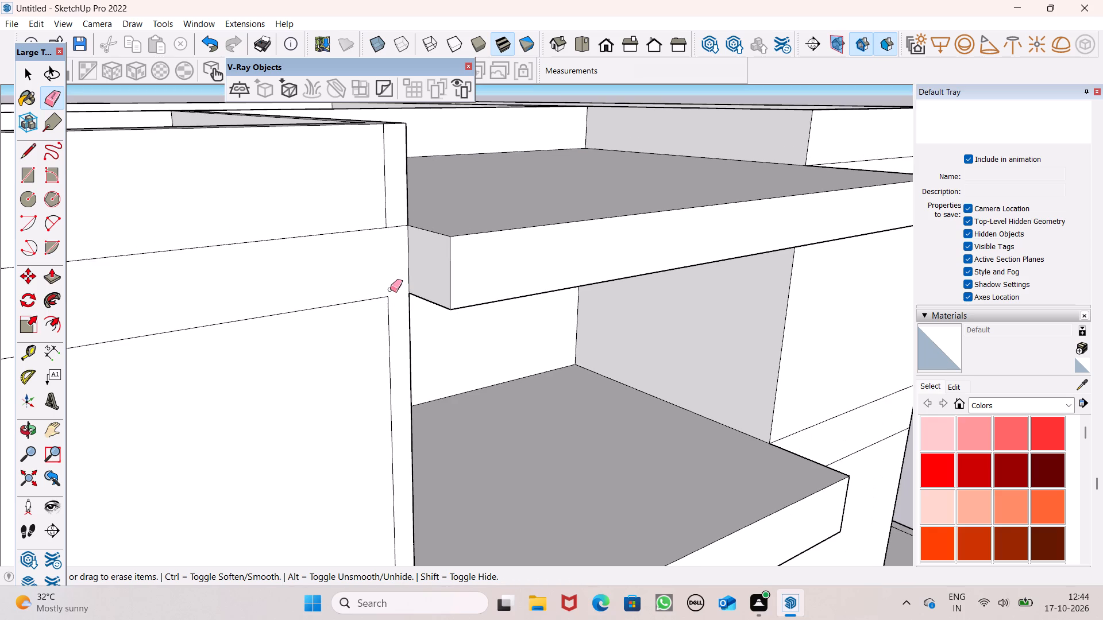
key("space")
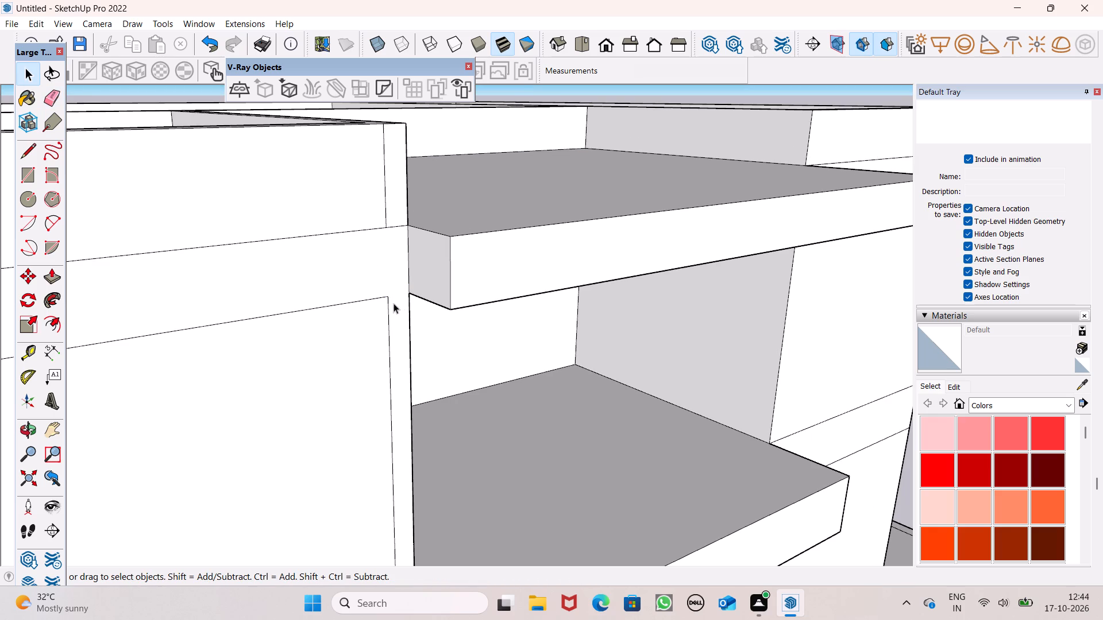
left_click(45, 96)
left_click_drag(391, 382, 388, 377)
left_click(357, 303)
key("space")
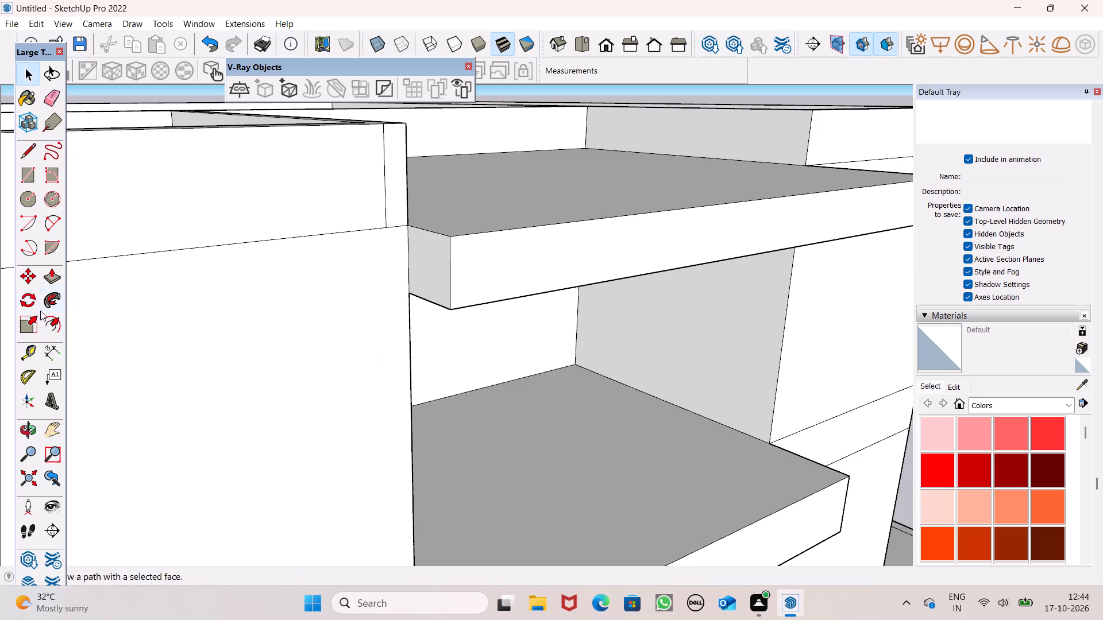
Pull the side face of the top slab's overhang about 1' 2 3/16" sideways across the front room's wall.
left_click(63, 285)
scroll(259, 369, "down", 2)
middle_click_drag(333, 404, 360, 458)
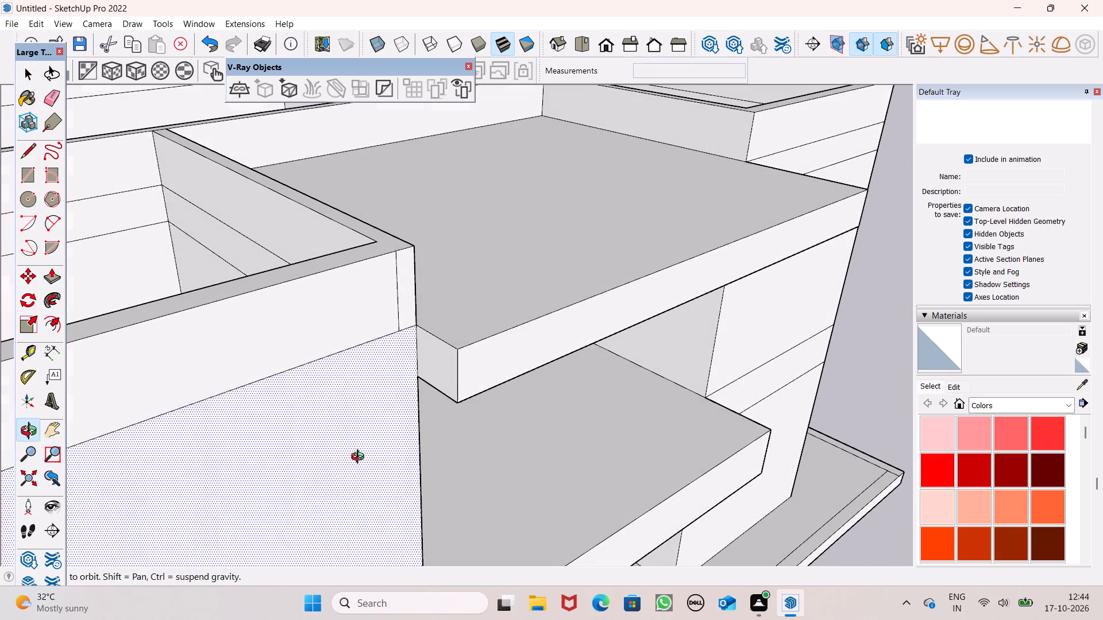
middle_click_drag(360, 458, 362, 456)
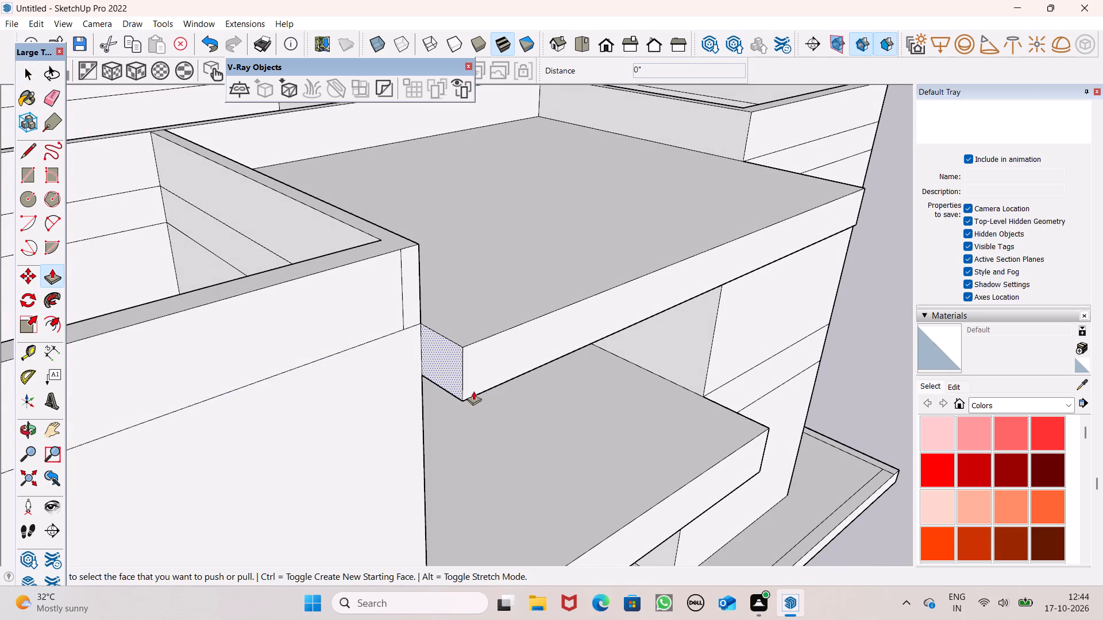
left_click_drag(448, 359, 405, 372)
Extend the same side of the top slab's overhang by about another 6 3/8" along the front room's wall.
scroll(380, 347, "down", 4)
middle_click_drag(394, 365, 278, 217)
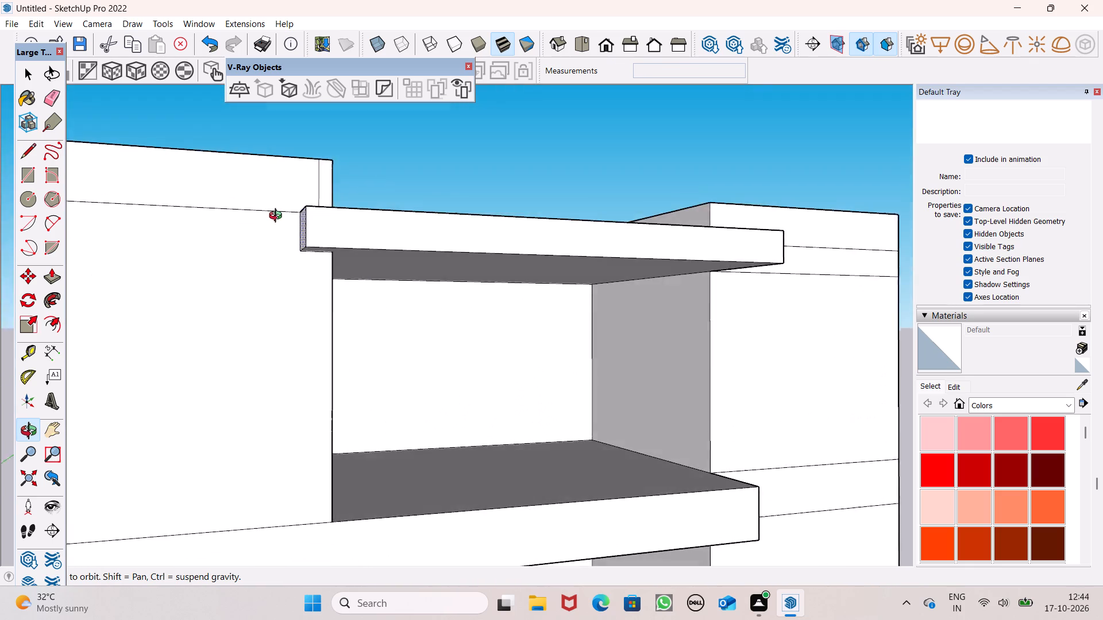
middle_click_drag(278, 217, 253, 214)
middle_click(253, 214)
middle_click_drag(253, 214, 356, 267)
scroll(362, 262, "down", 4)
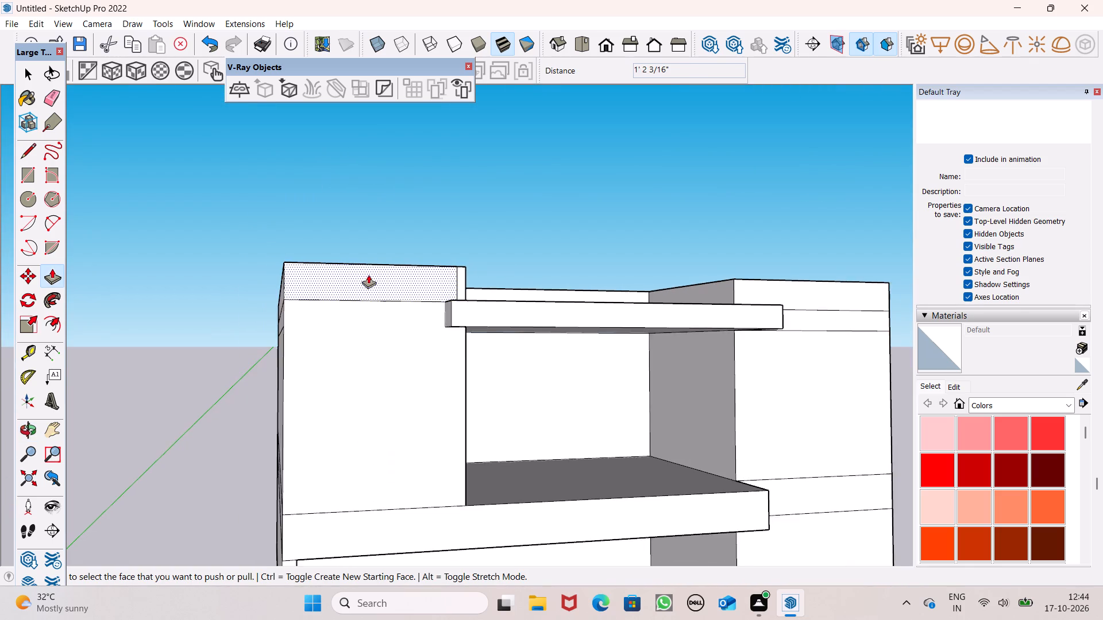
scroll(364, 272, "down", 4)
middle_click_drag(363, 304, 701, 562)
scroll(700, 524, "up", 1)
middle_click_drag(696, 524, 518, 455)
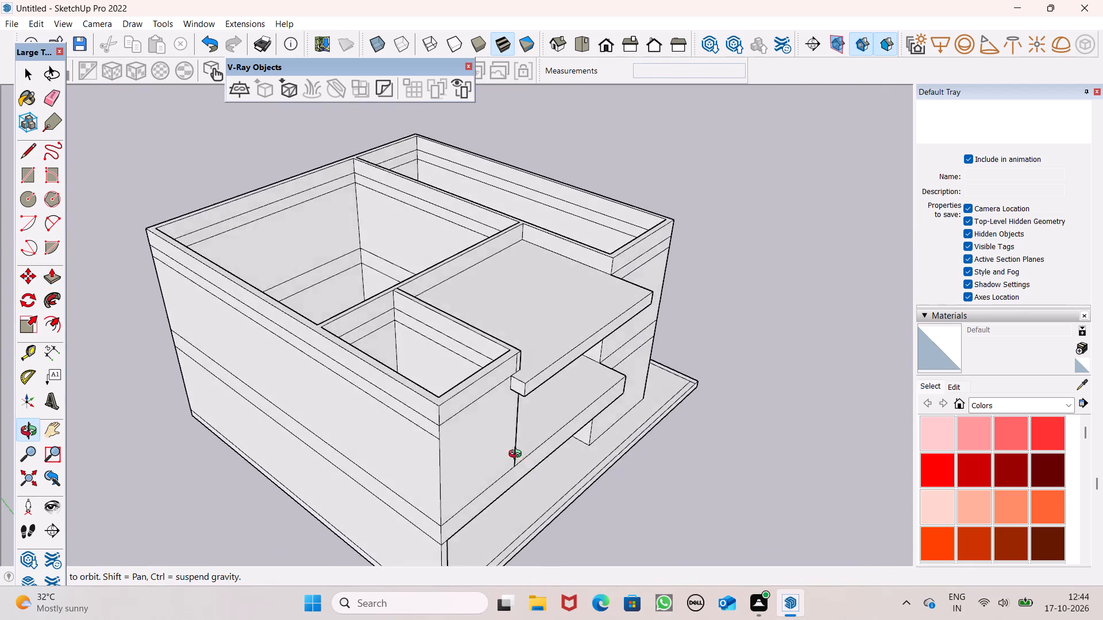
middle_click_drag(518, 455, 450, 453)
scroll(438, 387, "up", 12)
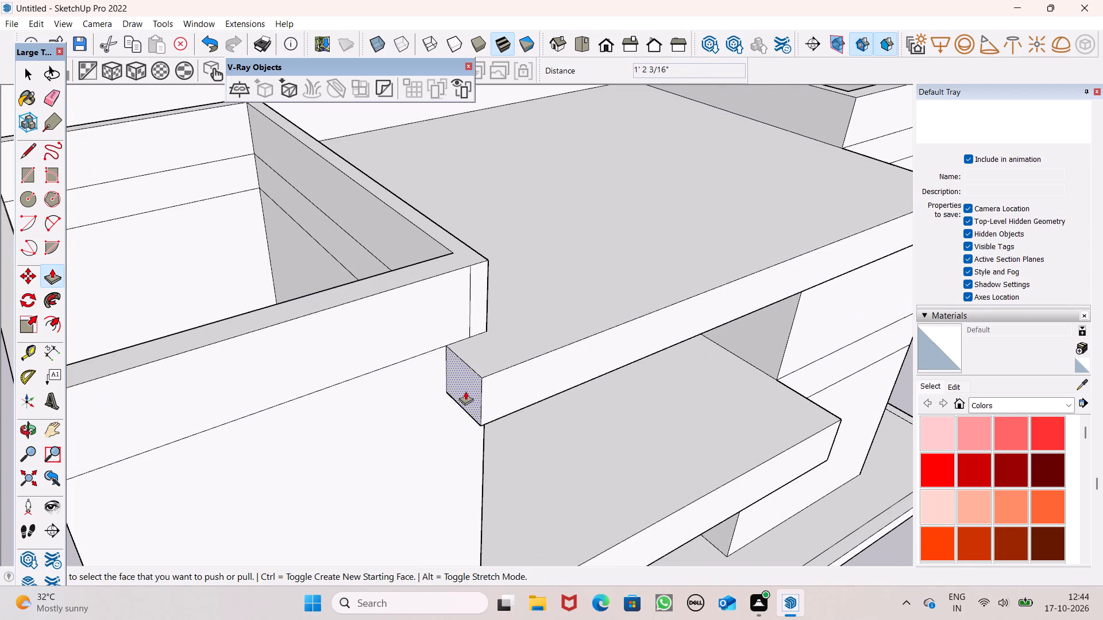
left_click_drag(472, 389, 452, 393)
Outline a strip about 11 9/16" high and 20' 10 9/16" long along the lower edge of the first-floor slab's front face.
scroll(442, 358, "down", 7)
scroll(455, 398, "up", 1)
middle_click_drag(454, 398, 398, 304)
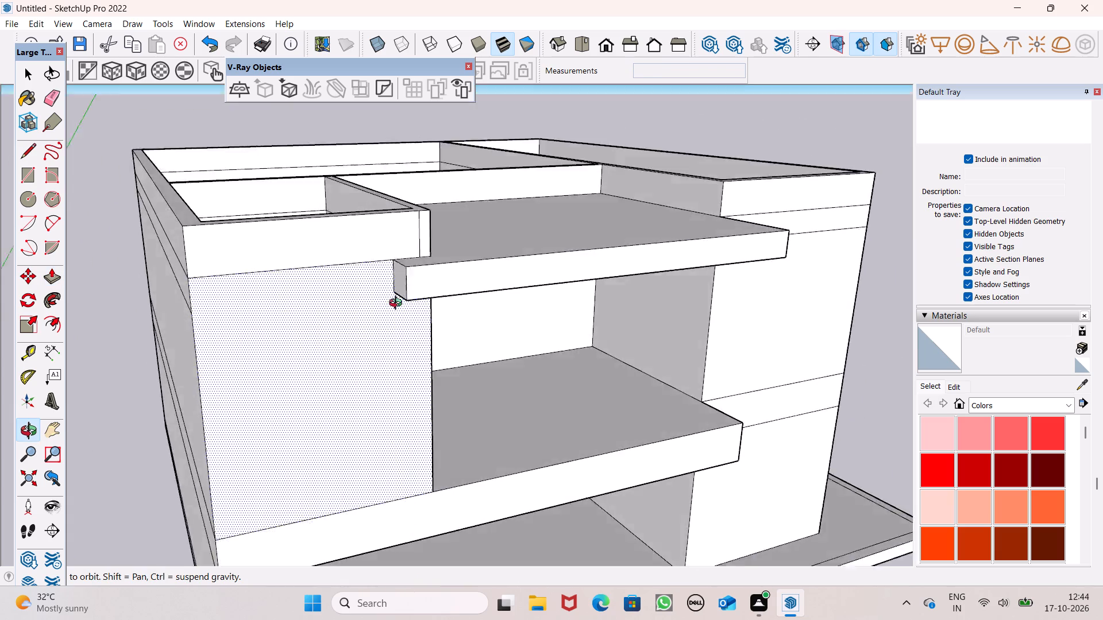
middle_click_drag(398, 304, 295, 249)
middle_click_drag(295, 247, 294, 204)
middle_click(294, 204)
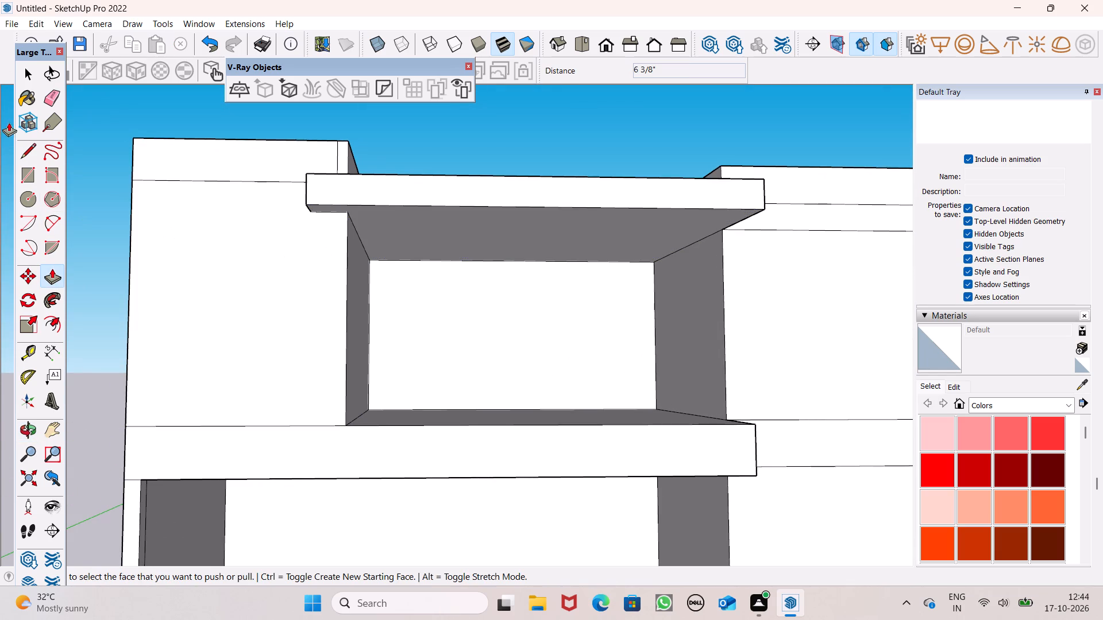
left_click(27, 175)
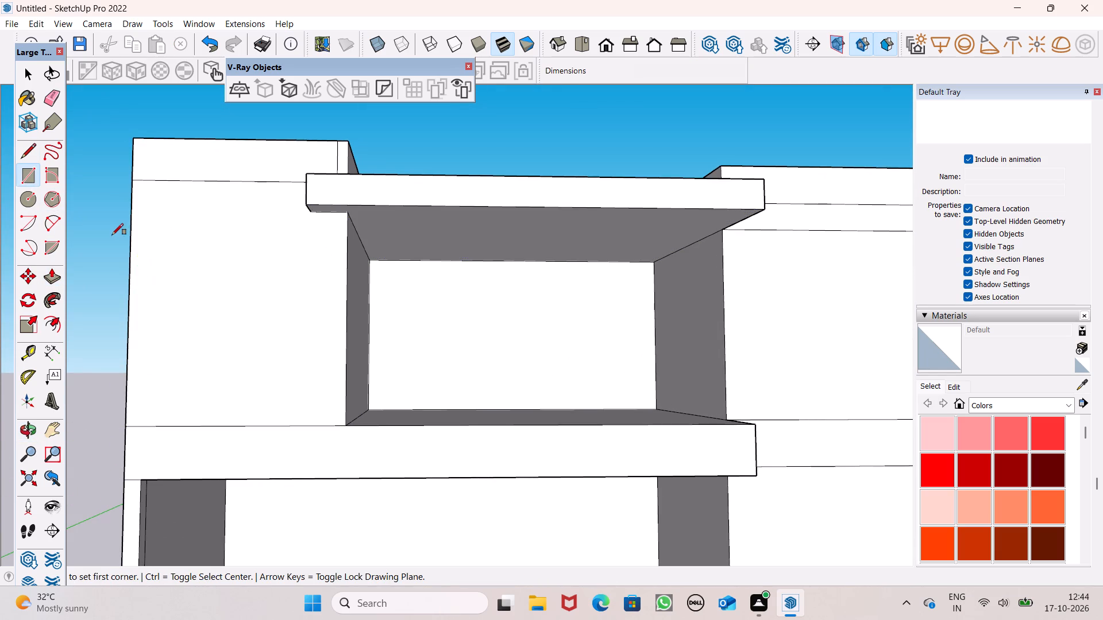
scroll(201, 387, "down", 2)
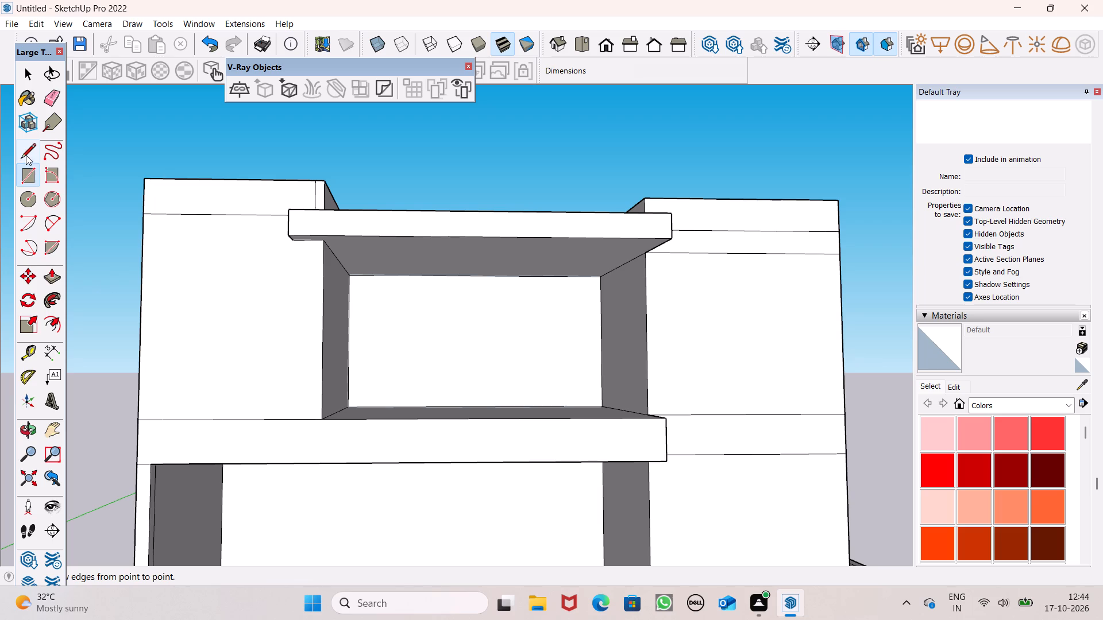
scroll(377, 425, "down", 1)
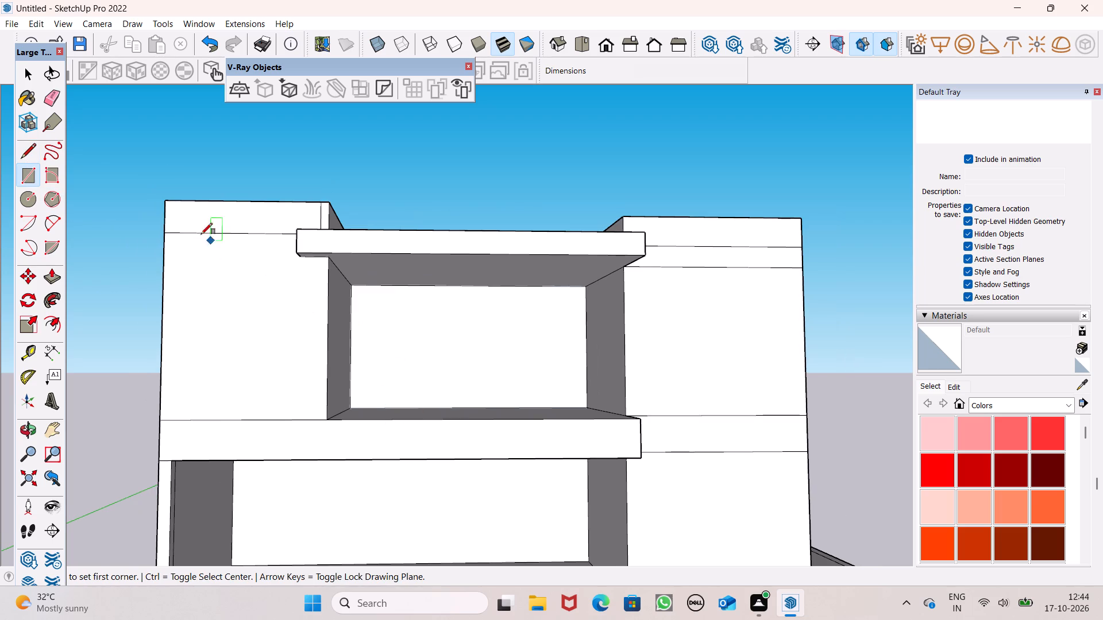
left_click(30, 156)
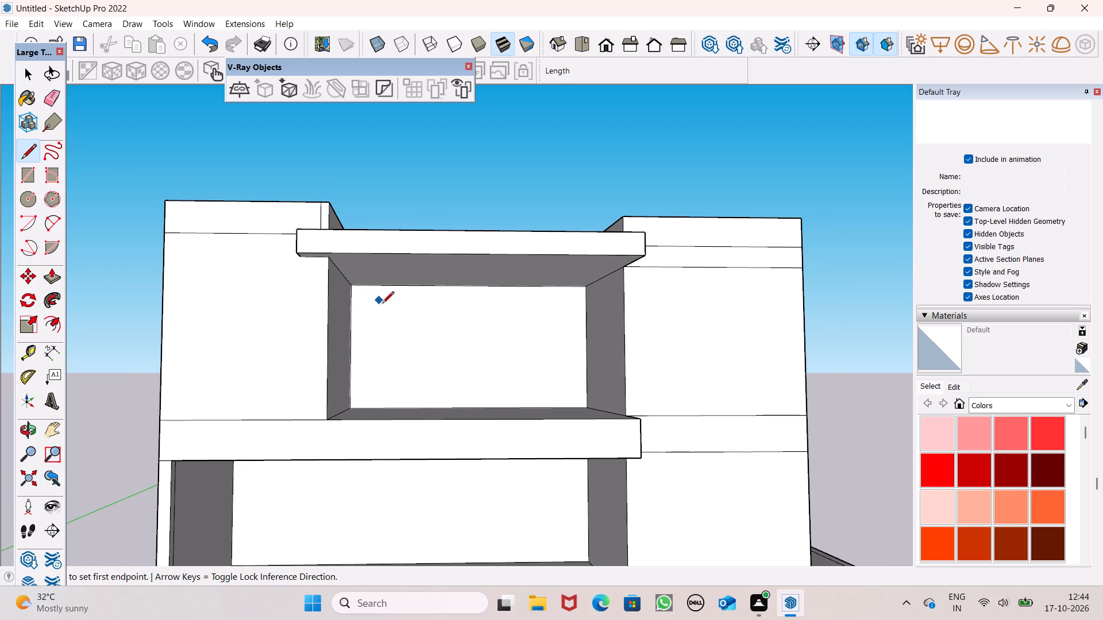
scroll(387, 309, "down", 2)
middle_click_drag(466, 416, 566, 454)
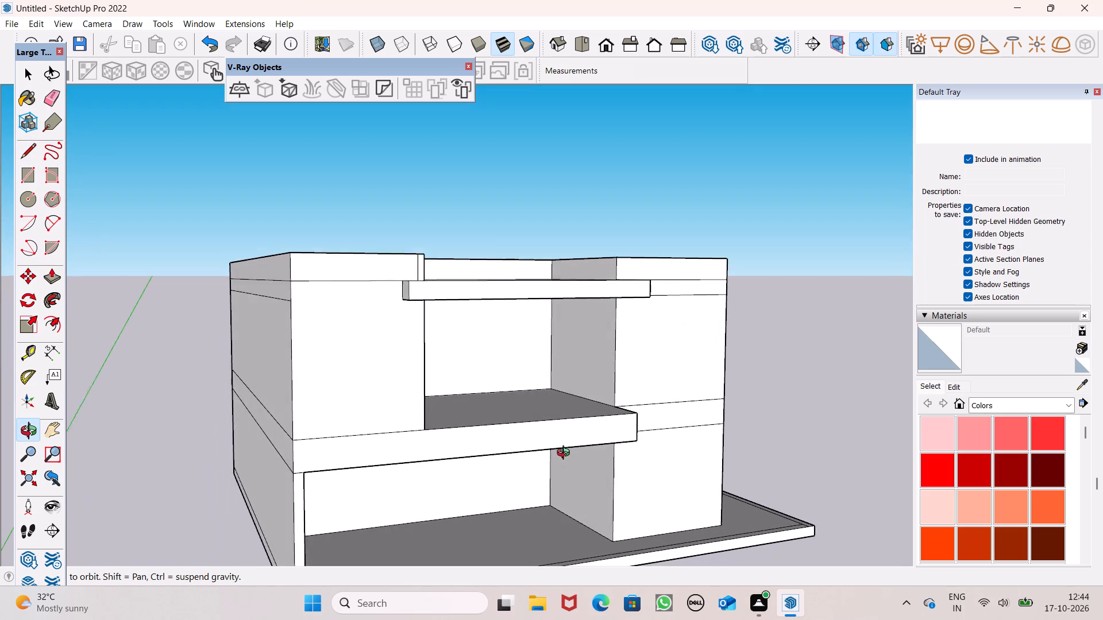
middle_click_drag(566, 454, 563, 454)
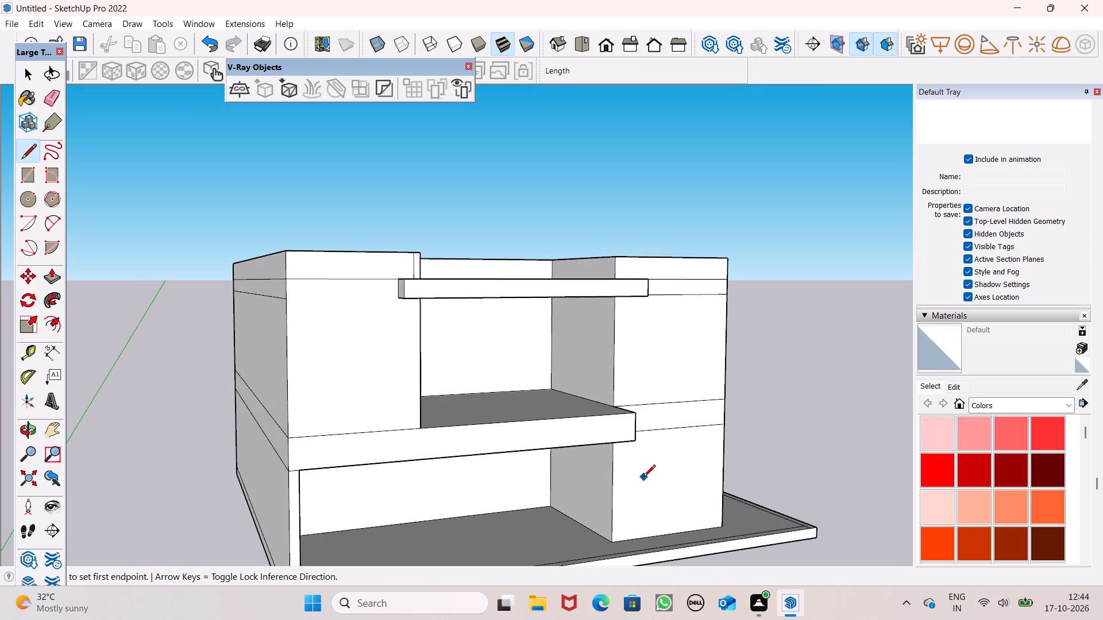
middle_click_drag(697, 453, 615, 431)
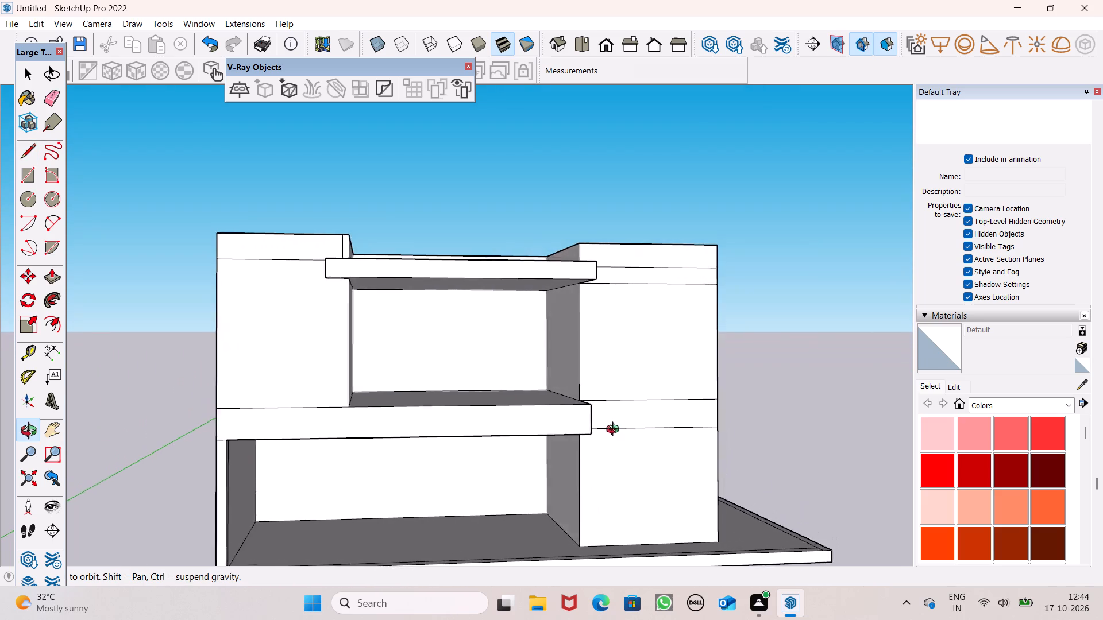
middle_click_drag(615, 431, 615, 462)
scroll(584, 413, "up", 1)
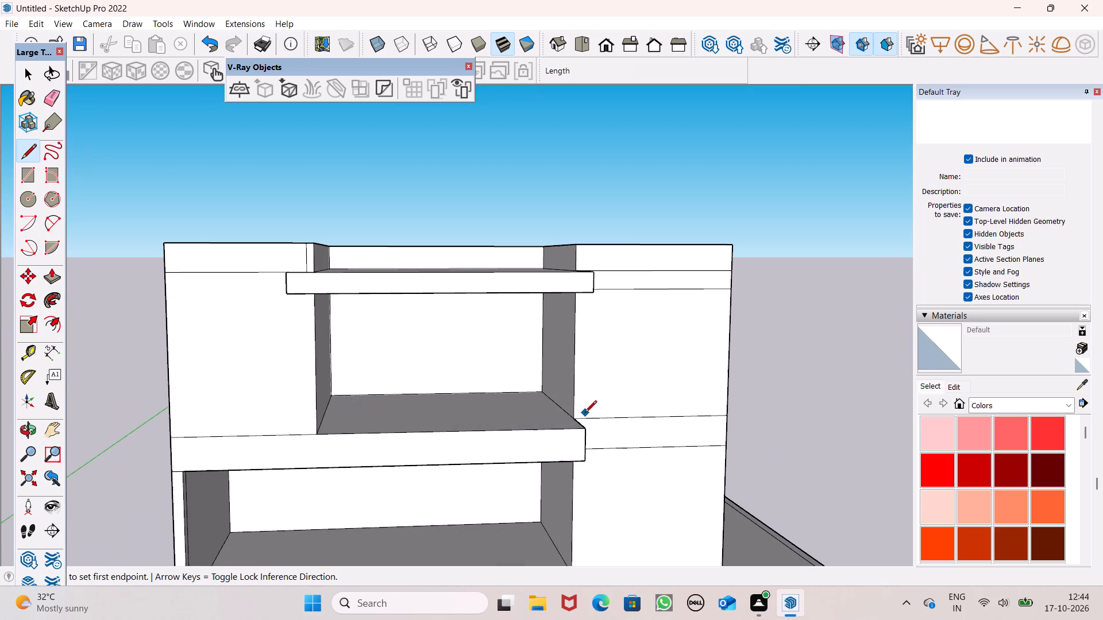
scroll(418, 426, "up", 5)
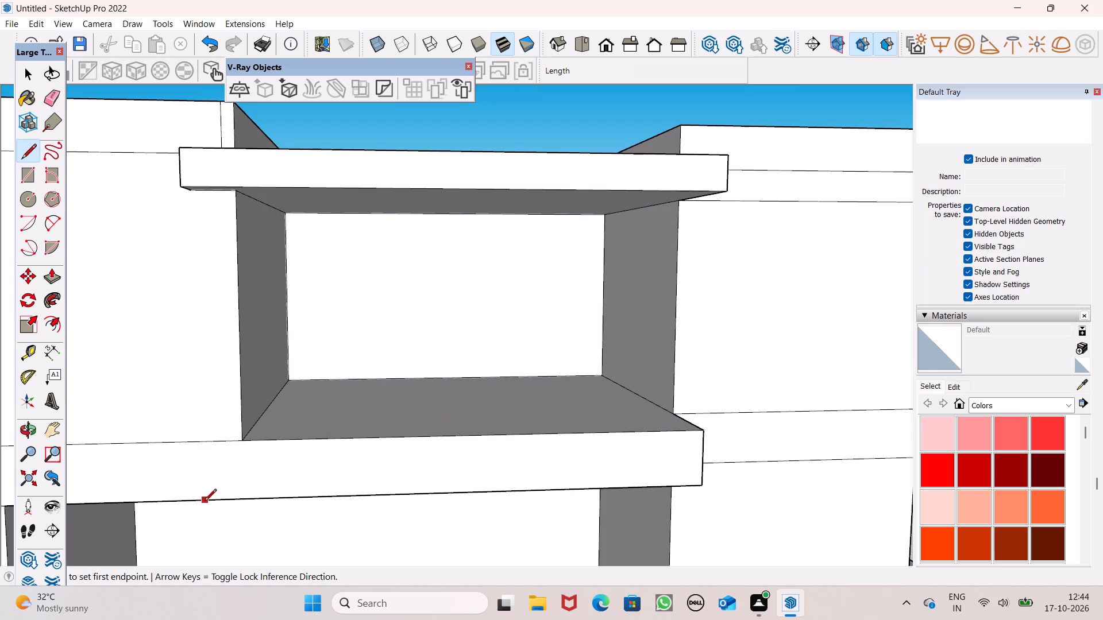
left_click_drag(205, 502, 202, 485)
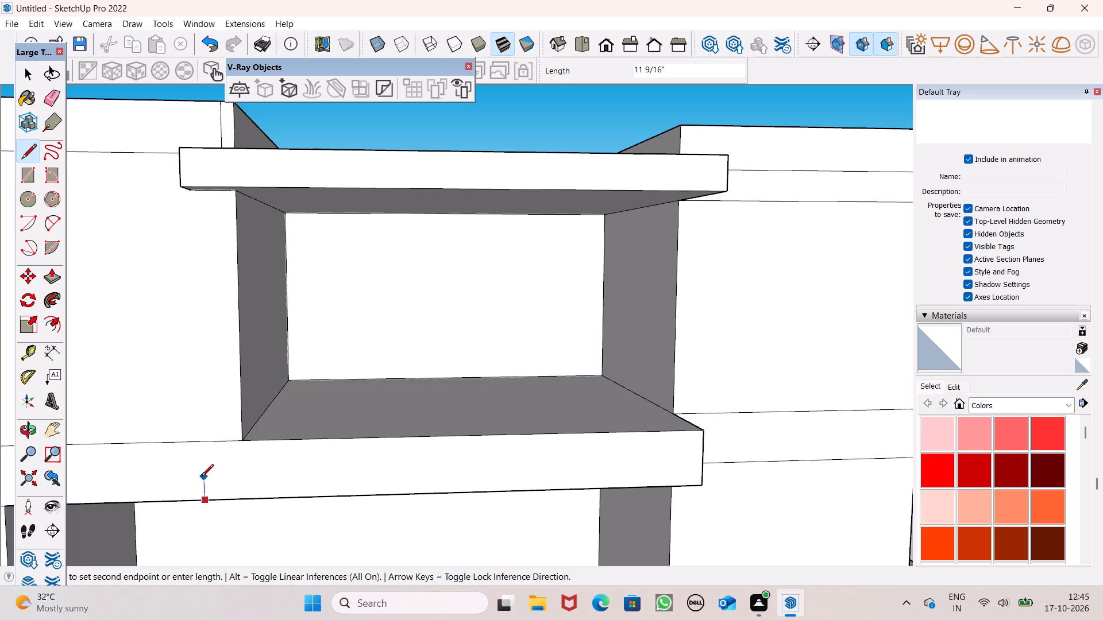
left_click(202, 476)
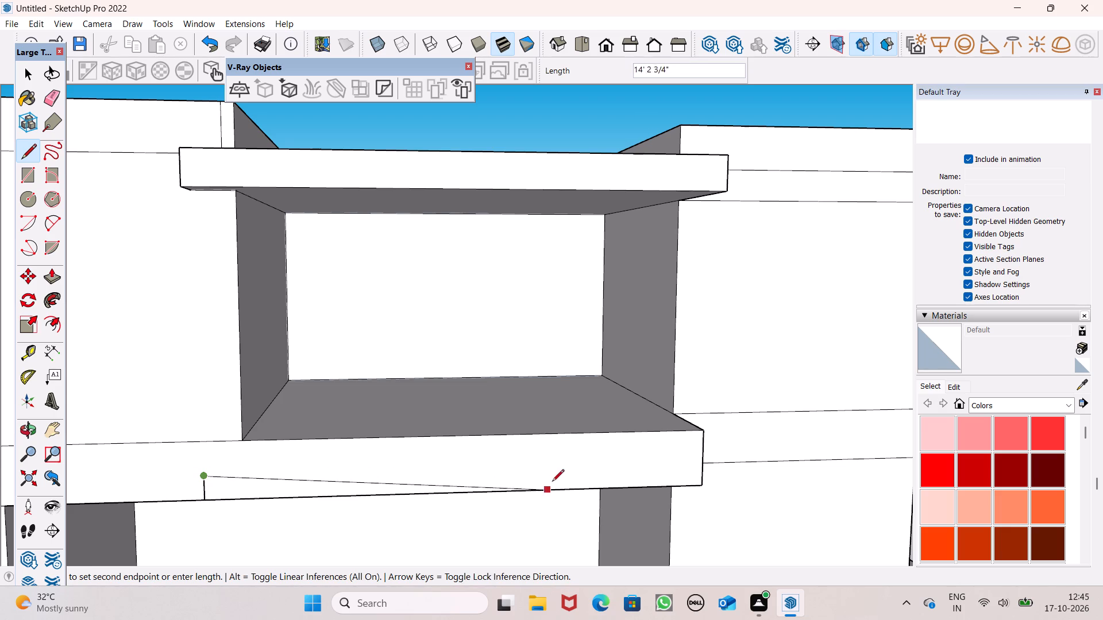
left_click(701, 464)
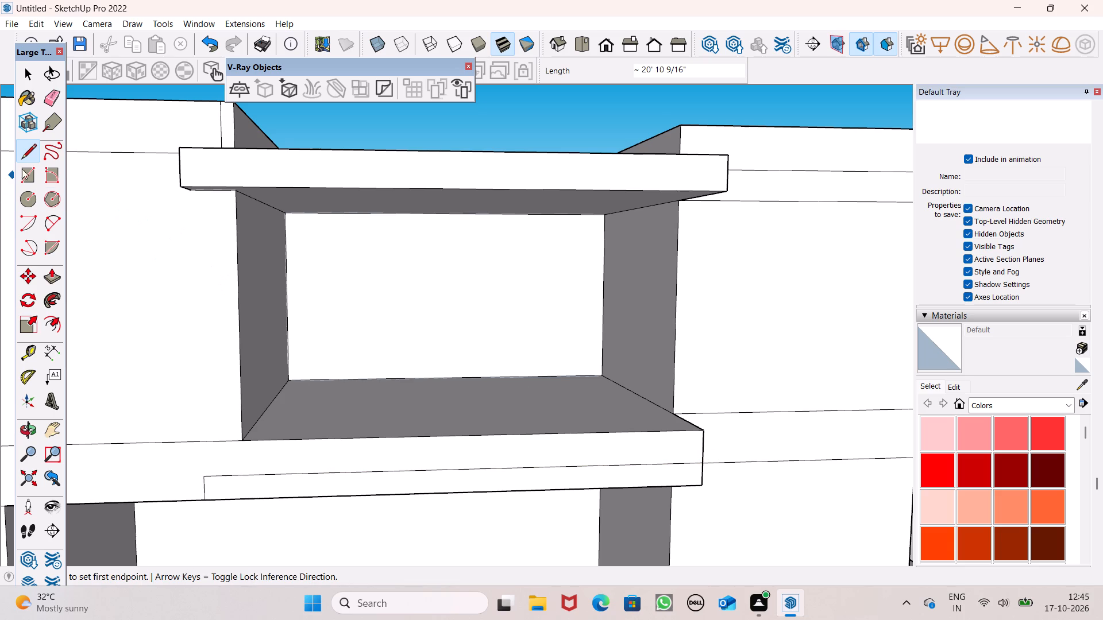
Pull the outlined strip 1' 6 5/8" outward from the first-floor slab's front face.
left_click(52, 276)
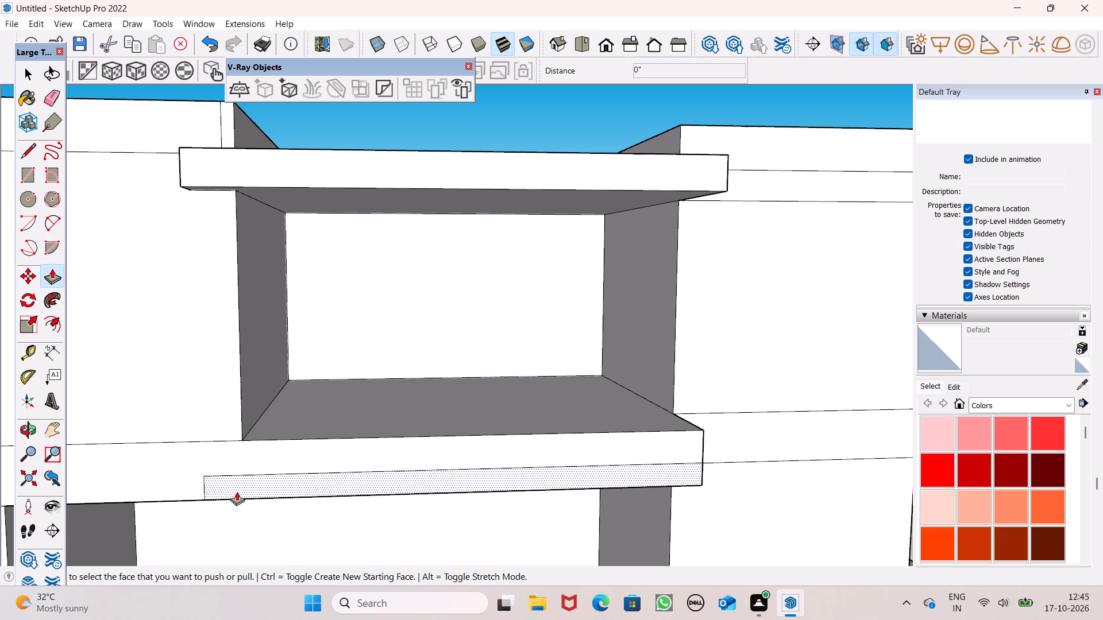
left_click_drag(237, 489, 260, 305)
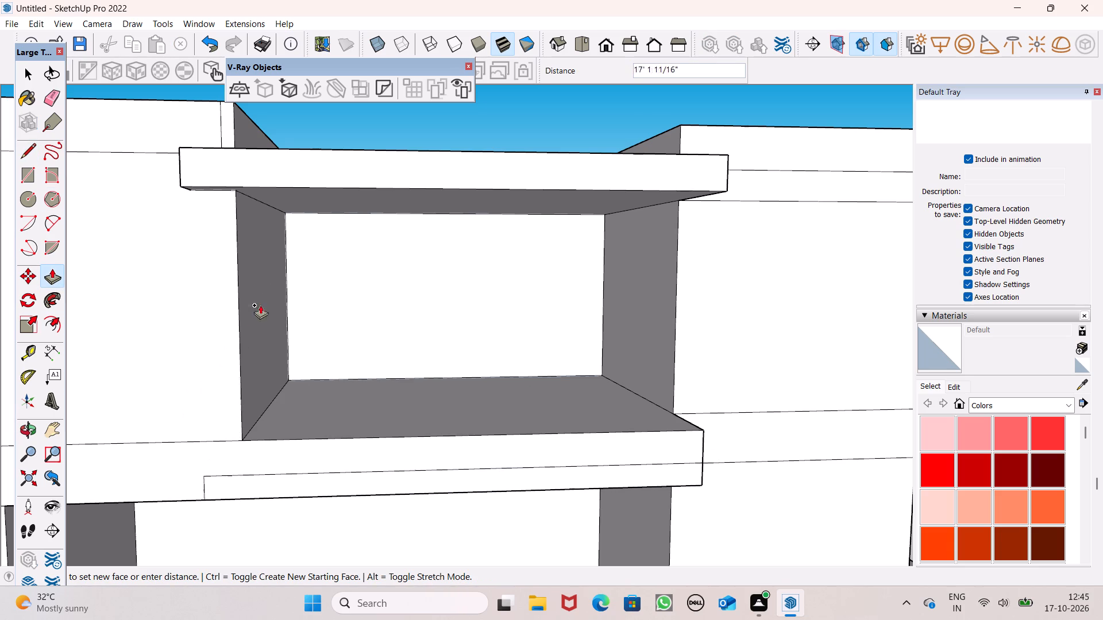
left_click_drag(260, 305, 321, 184)
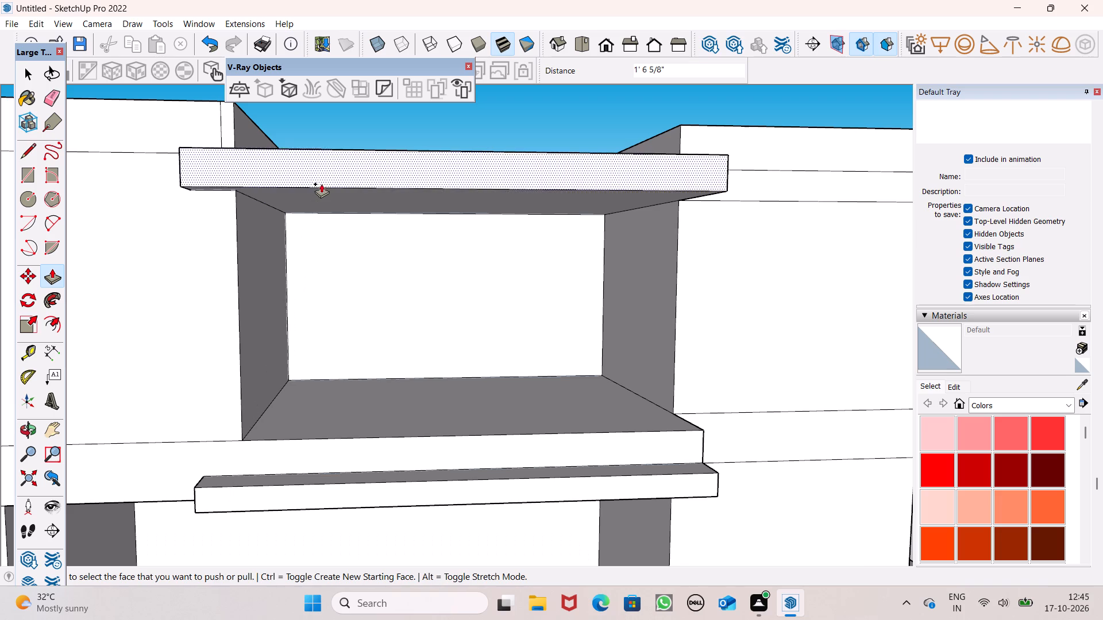
Draw a 1' 6 5/8" line across the underside of the top slab's overhang, from the front room wall's corner square to its front edge.
middle_click_drag(286, 254, 369, 209)
scroll(337, 273, "down", 3)
middle_click_drag(356, 277, 227, 243)
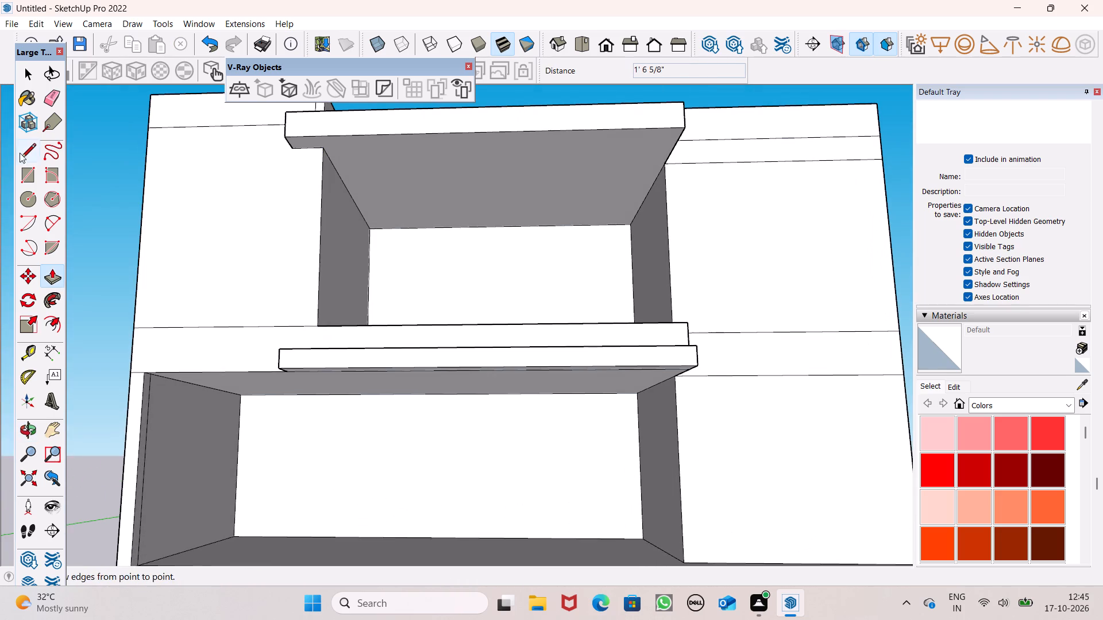
left_click(29, 156)
scroll(313, 156, "up", 4)
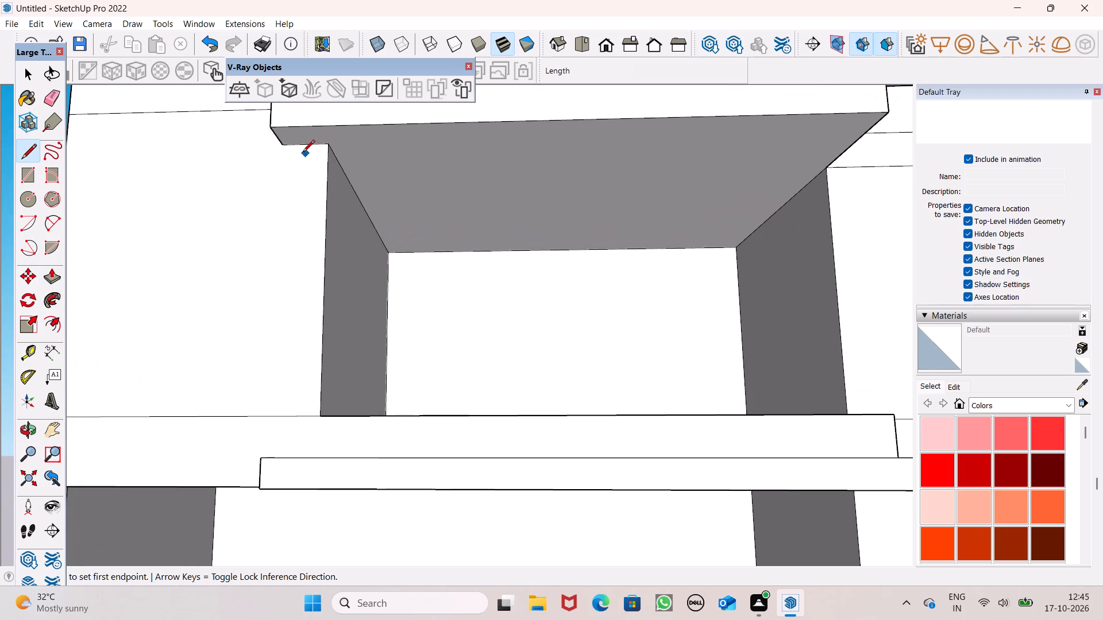
left_click(326, 142)
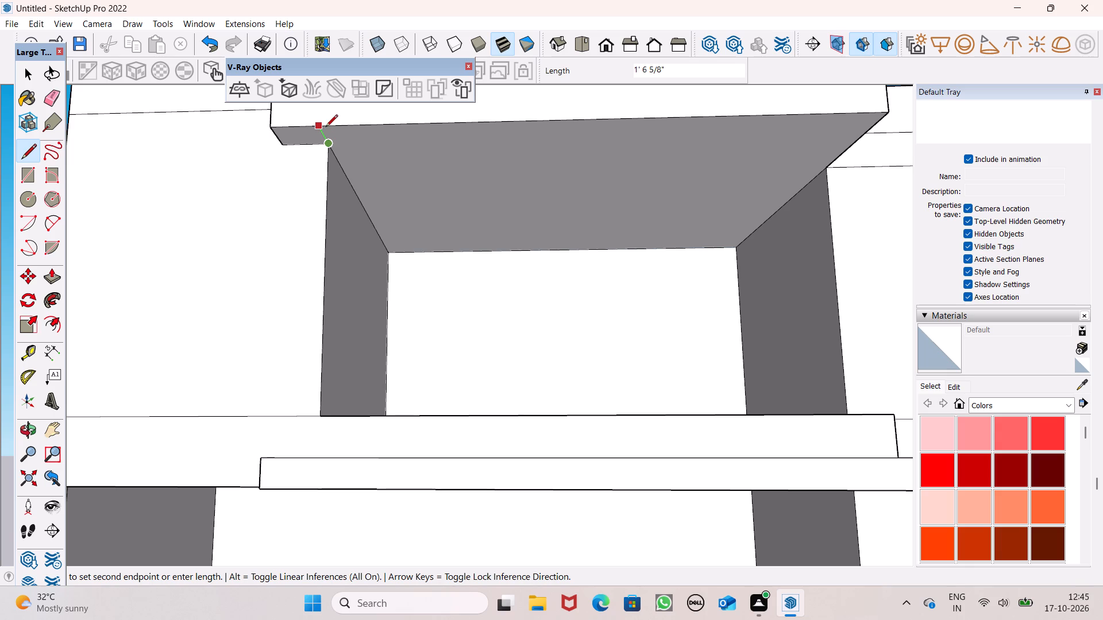
left_click(327, 123)
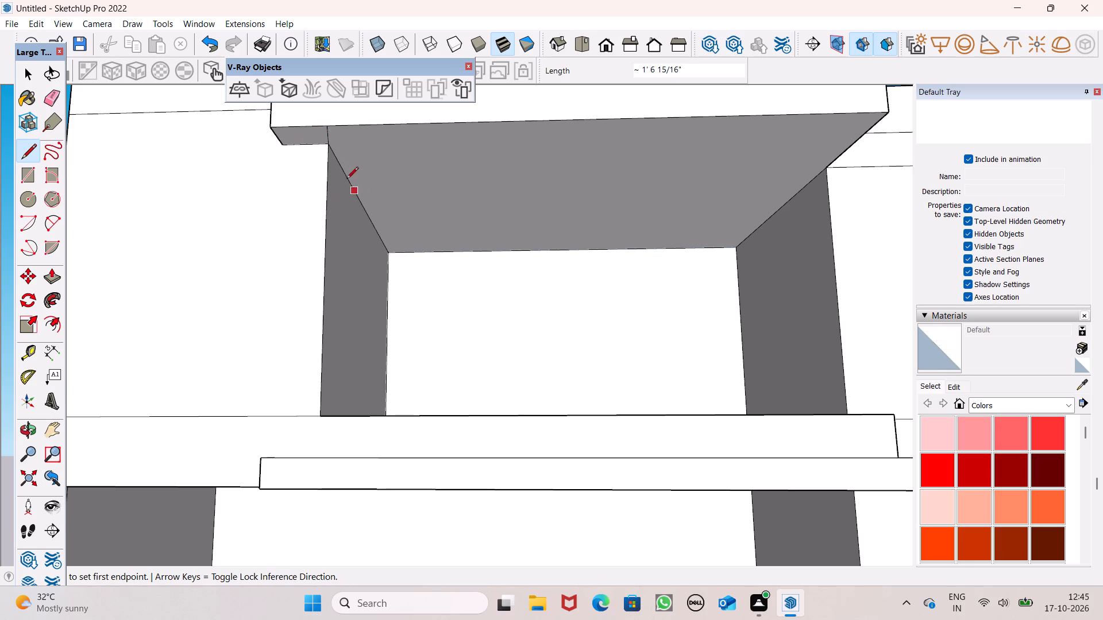
key("ctrl+z")
left_click(330, 138)
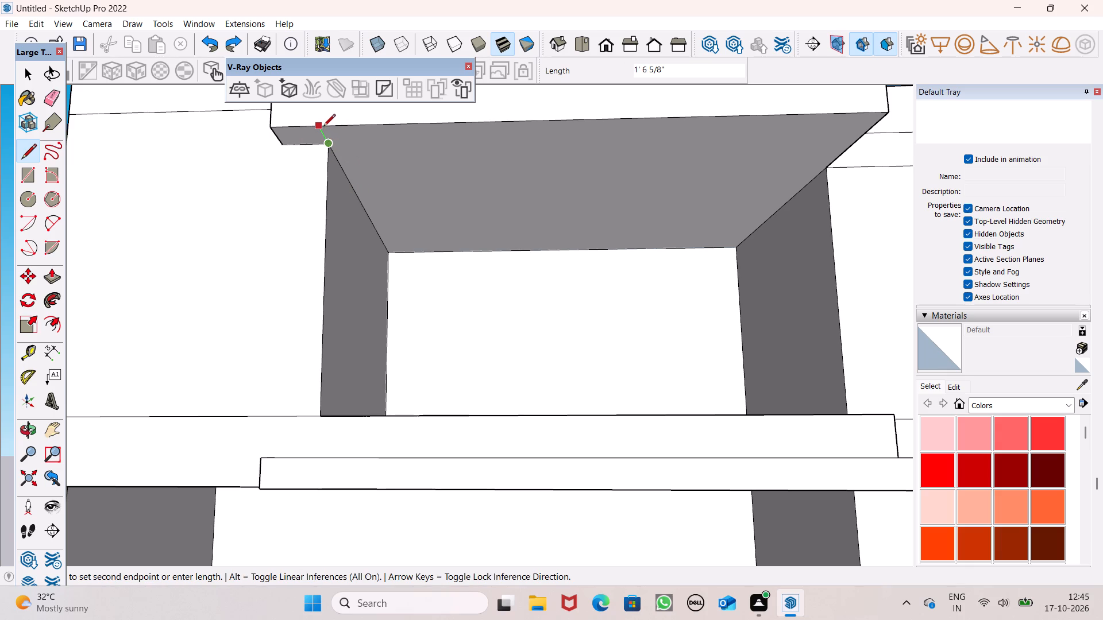
left_click(323, 125)
Pull the separated end of the top overhang's underside down 10' as a vertical fin against the front room's wall.
left_click(56, 272)
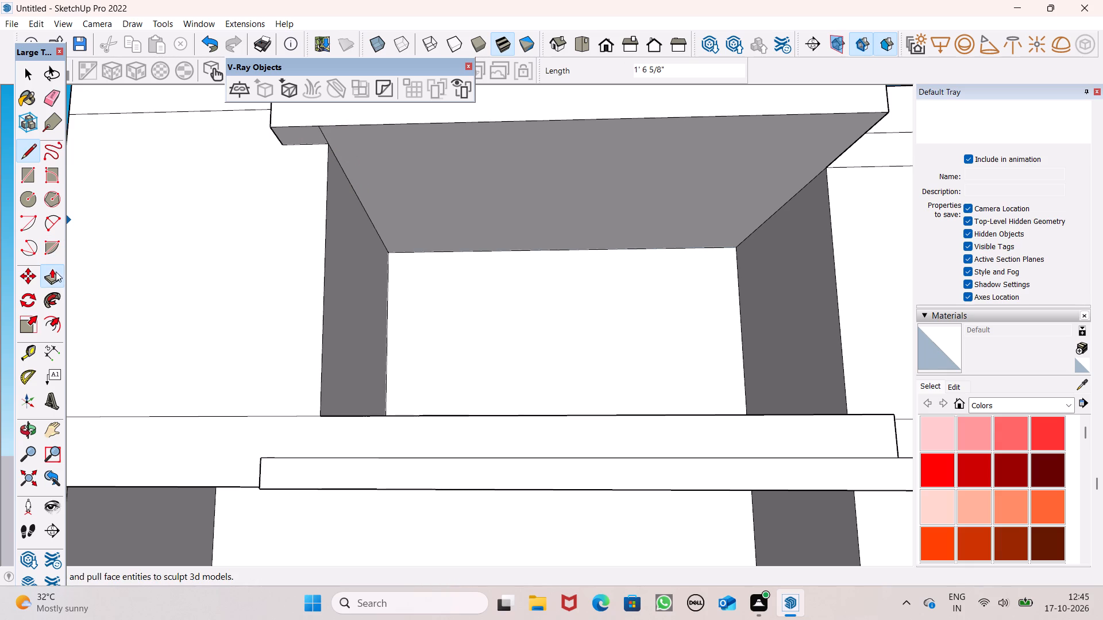
left_click_drag(301, 137, 298, 272)
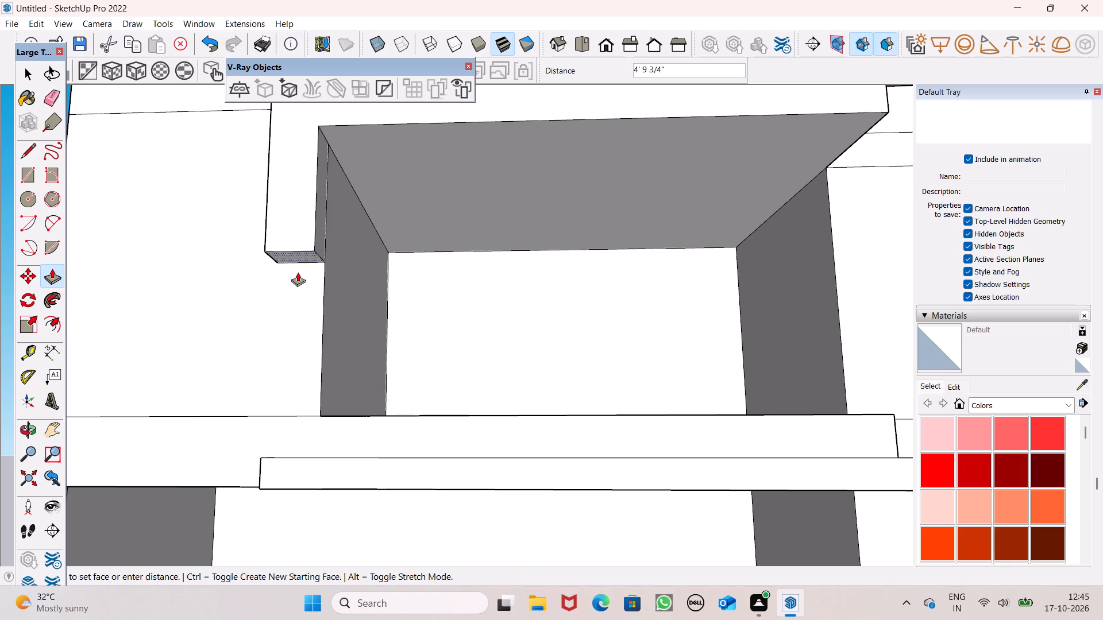
left_click_drag(298, 272, 272, 456)
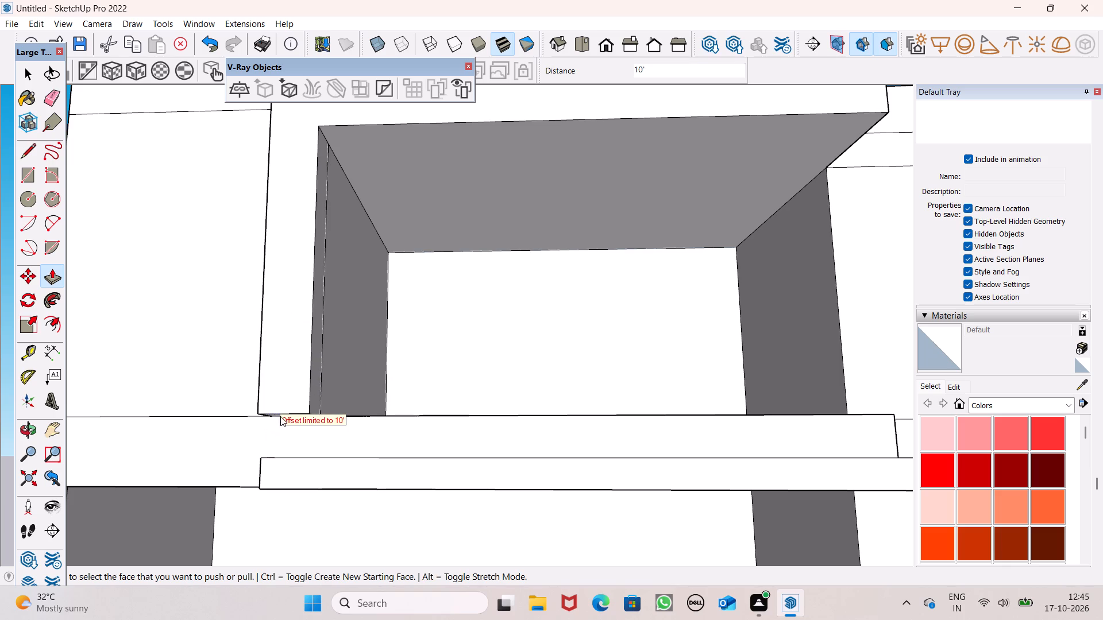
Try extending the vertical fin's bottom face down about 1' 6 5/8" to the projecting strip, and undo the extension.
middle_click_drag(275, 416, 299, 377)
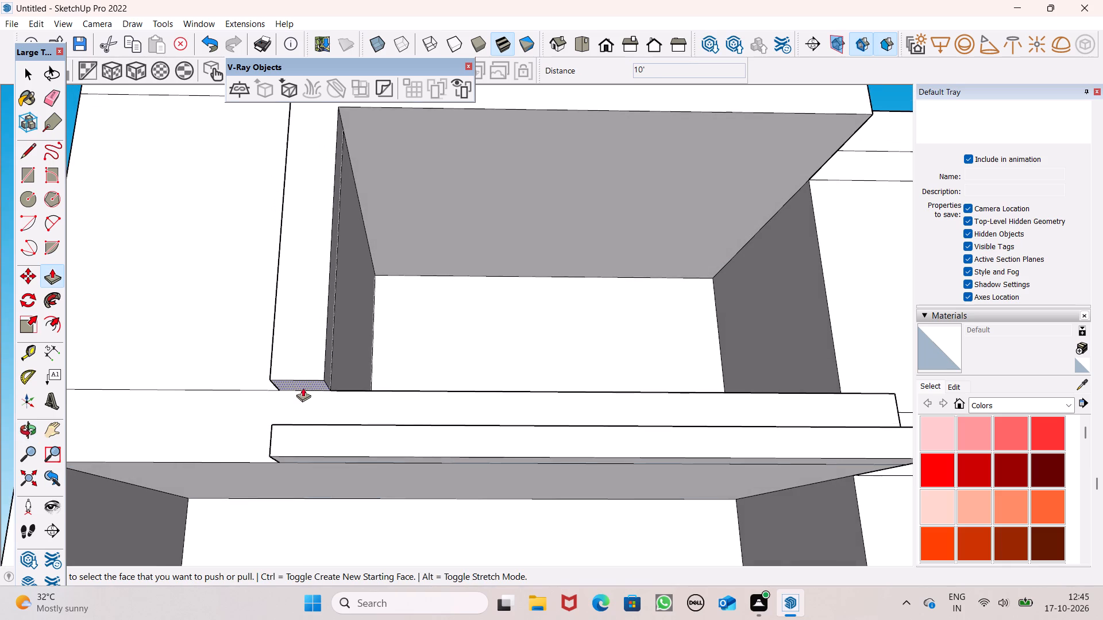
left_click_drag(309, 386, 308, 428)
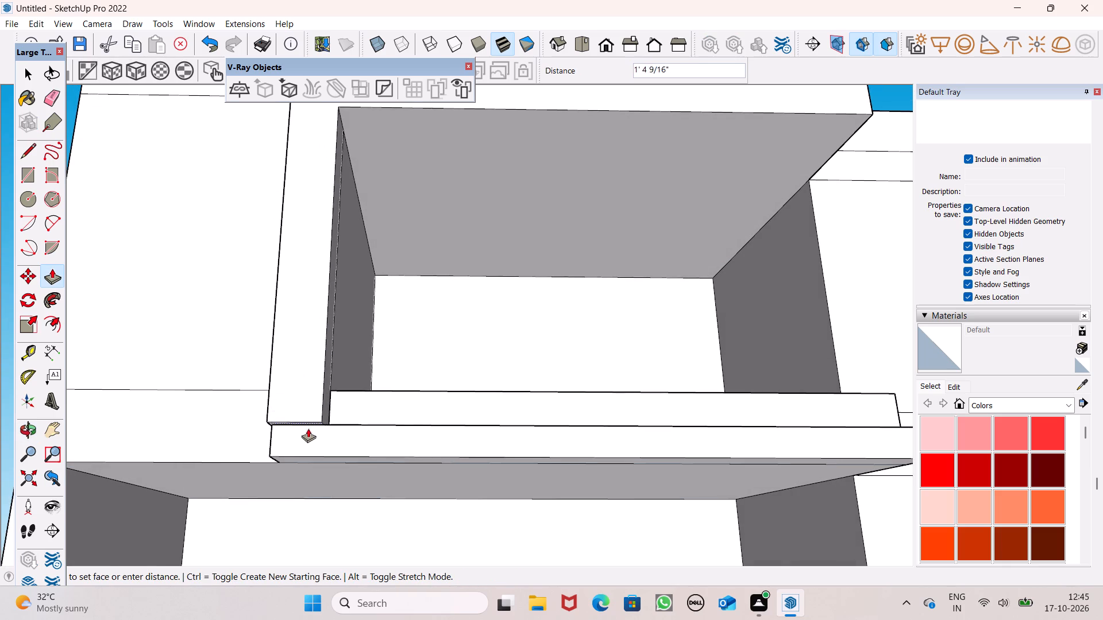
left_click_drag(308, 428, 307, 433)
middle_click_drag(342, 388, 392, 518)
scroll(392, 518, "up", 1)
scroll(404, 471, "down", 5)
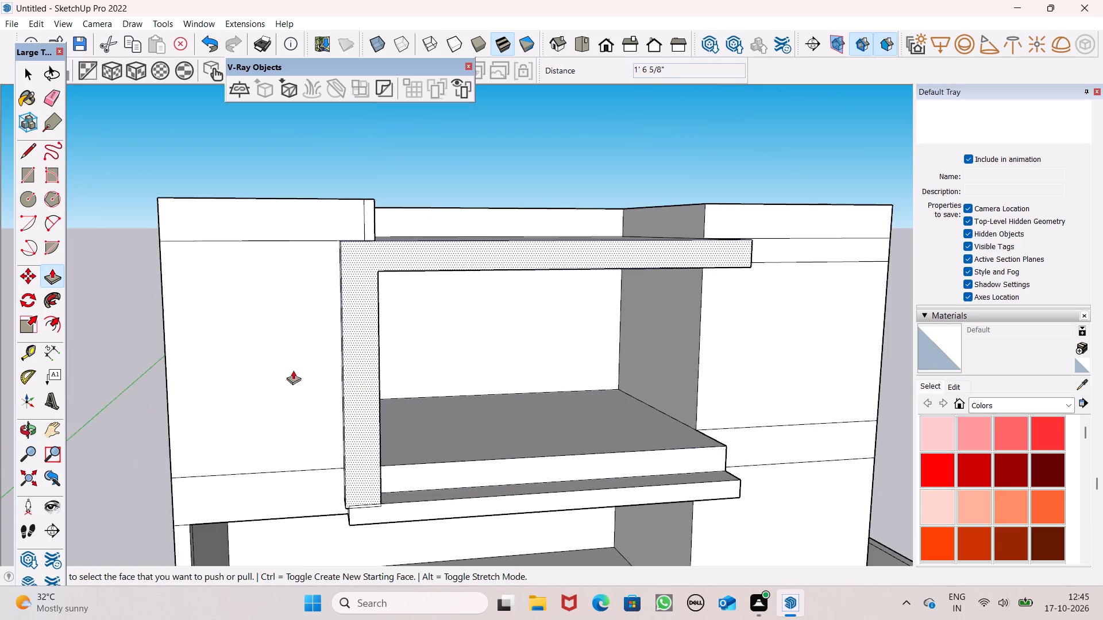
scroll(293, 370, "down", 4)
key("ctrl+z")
Pull the underside of the projecting strip downward to thicken it below the first-floor slab.
middle_click_drag(408, 420, 431, 402)
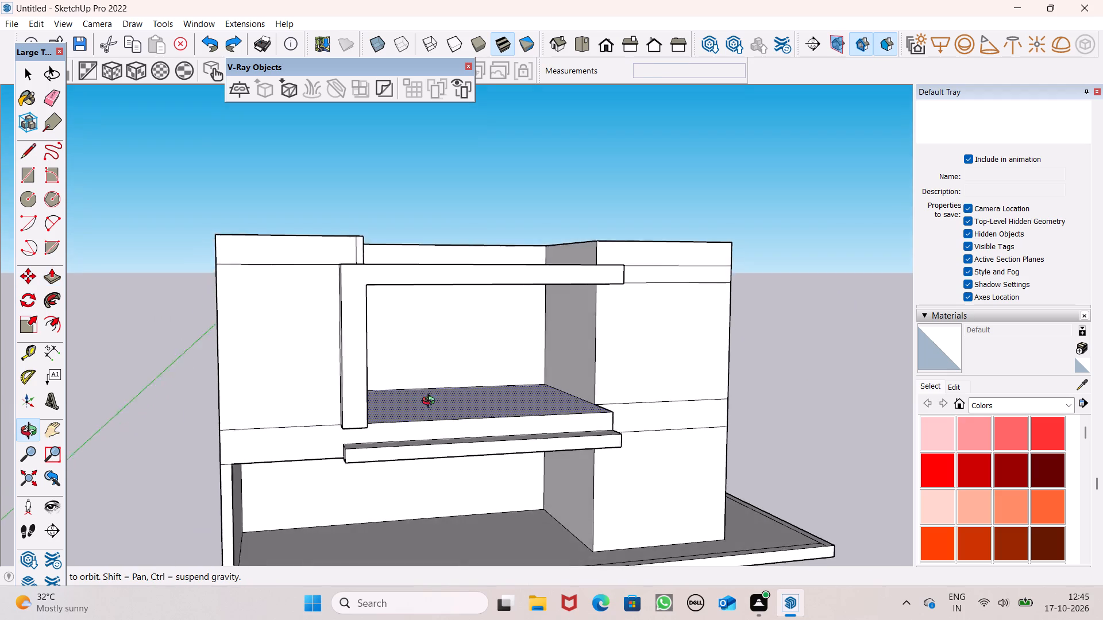
middle_click_drag(431, 402, 454, 421)
scroll(383, 452, "up", 6)
middle_click_drag(392, 482, 392, 449)
scroll(342, 405, "down", 3)
middle_click_drag(376, 440, 360, 364)
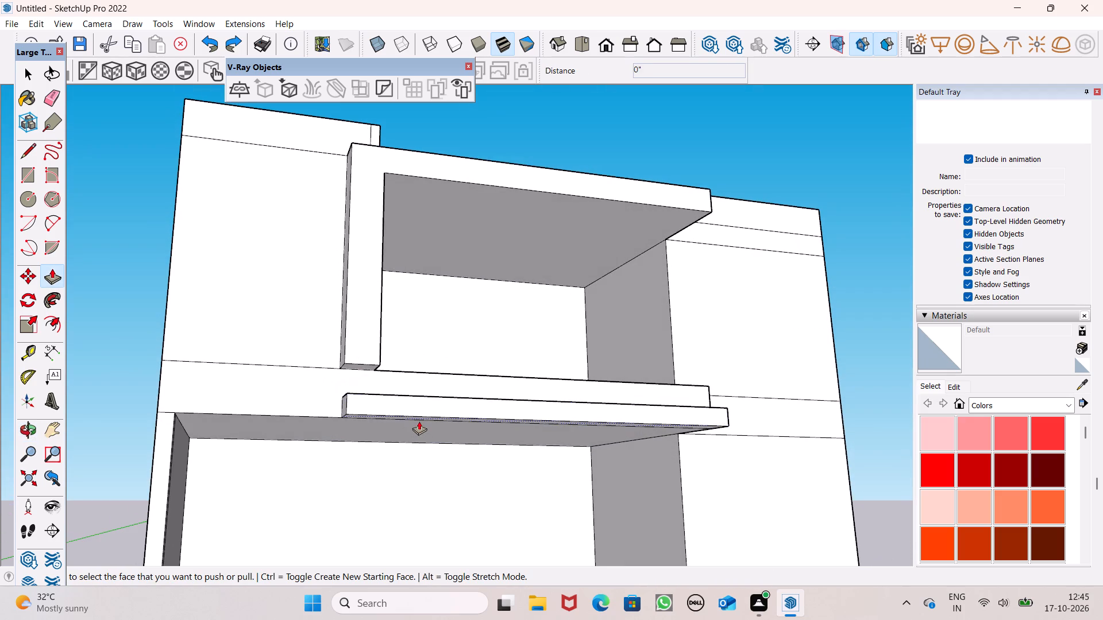
left_click_drag(420, 420, 419, 432)
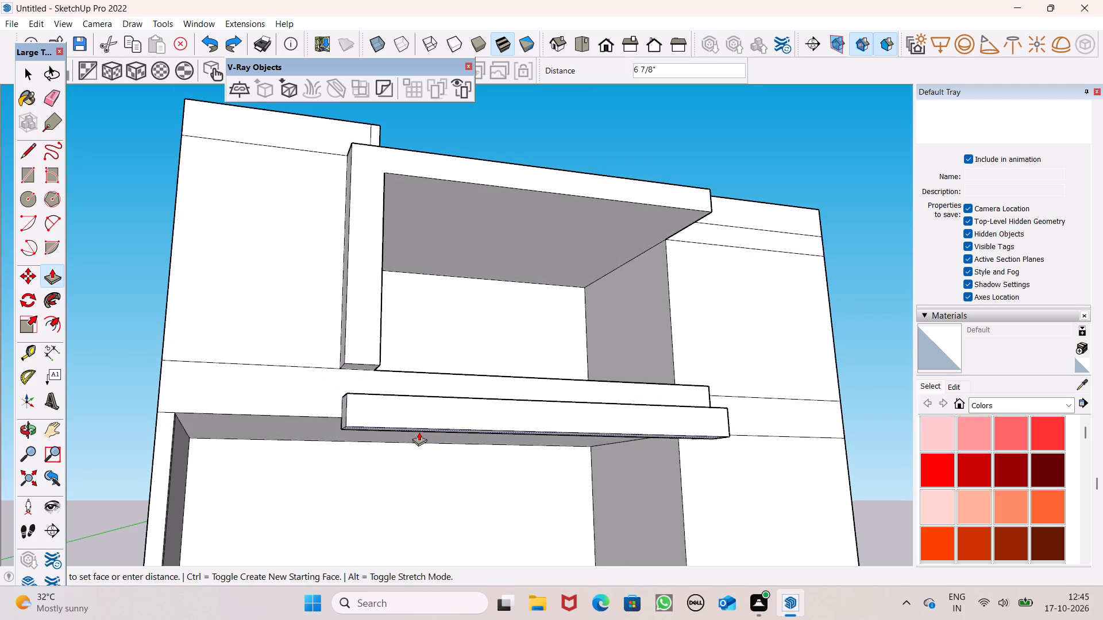
left_click_drag(419, 432, 418, 435)
Pull the first-floor slab's underside down level with the projecting strip's underside.
middle_click_drag(403, 406, 435, 449)
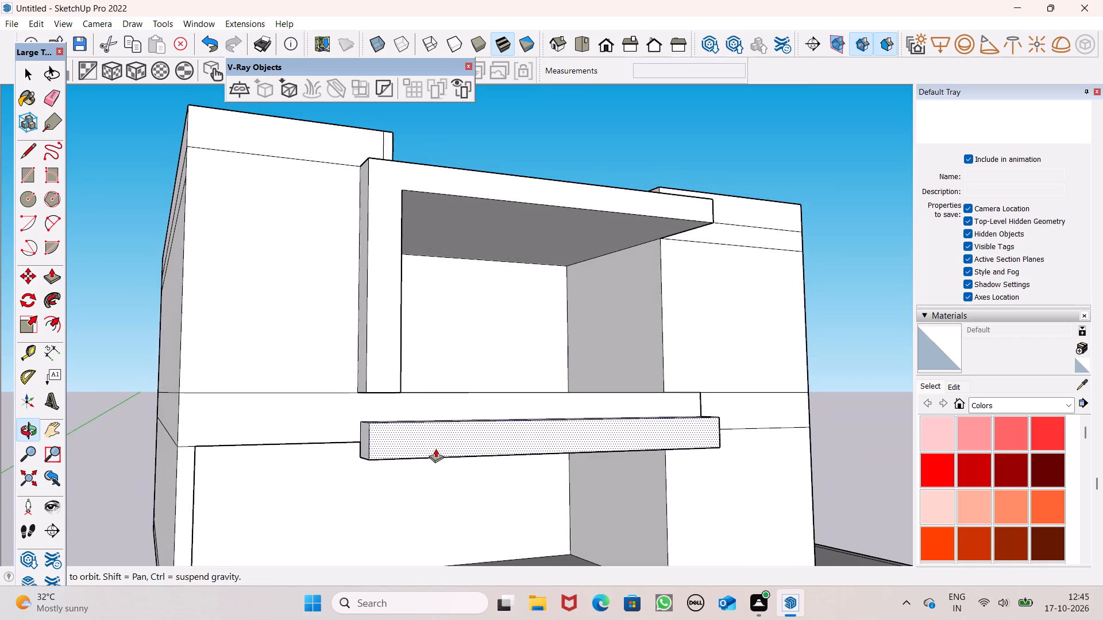
scroll(440, 386, "down", 3)
middle_click_drag(421, 406, 421, 383)
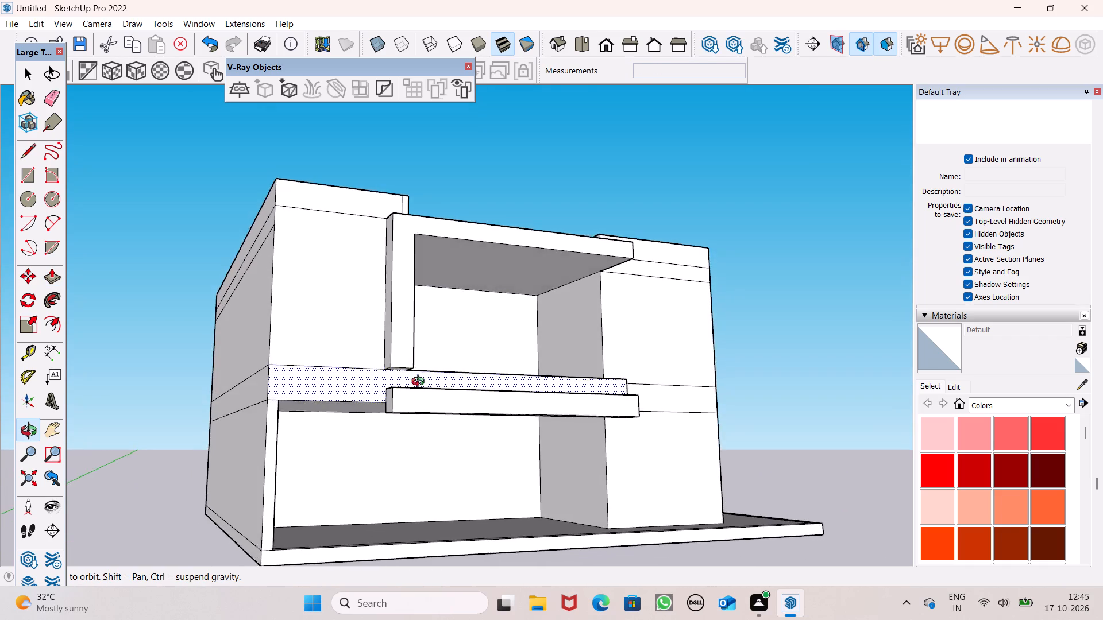
middle_click_drag(421, 383, 418, 346)
left_click_drag(373, 378, 375, 385)
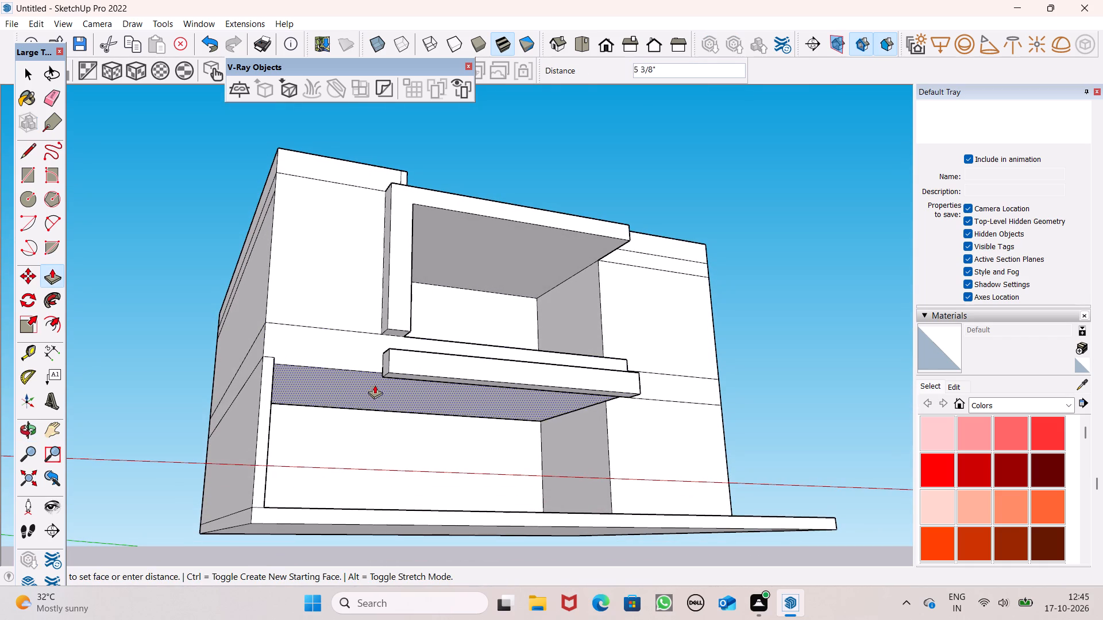
left_click_drag(375, 385, 408, 377)
Pull the vertical fin's bottom face down 1' 5 1/8" to meet the projecting strip at first-floor level.
middle_click_drag(391, 365, 352, 474)
scroll(365, 381, "up", 6)
scroll(379, 438, "up", 1)
middle_click_drag(375, 449, 340, 324)
left_click_drag(350, 335, 357, 367)
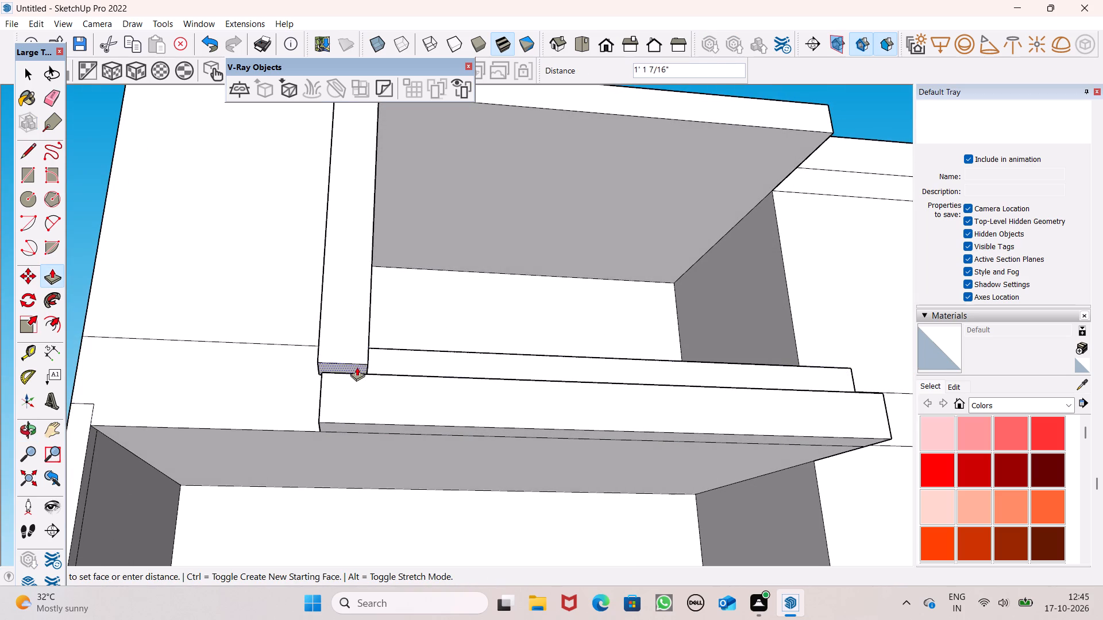
left_click_drag(357, 367, 358, 373)
Push the vertical fin's outer side face about 2" flush with the end of the projecting strip below.
scroll(400, 336, "up", 1)
middle_click_drag(408, 351, 425, 409)
scroll(425, 394, "down", 4)
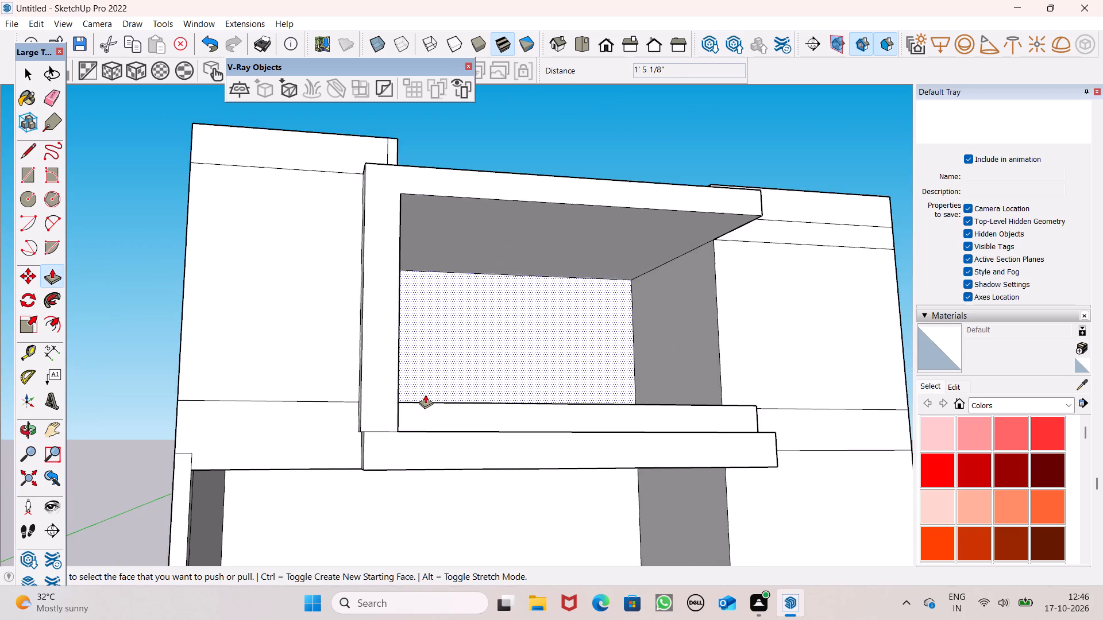
middle_click_drag(425, 398, 495, 439)
scroll(462, 441, "up", 4)
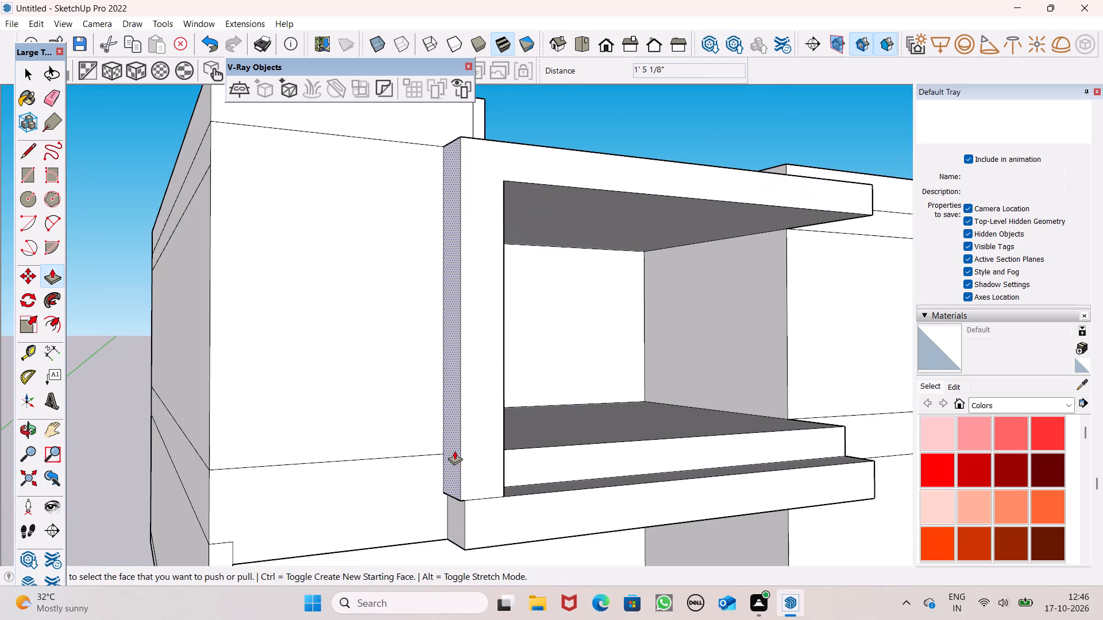
left_click_drag(457, 455, 460, 501)
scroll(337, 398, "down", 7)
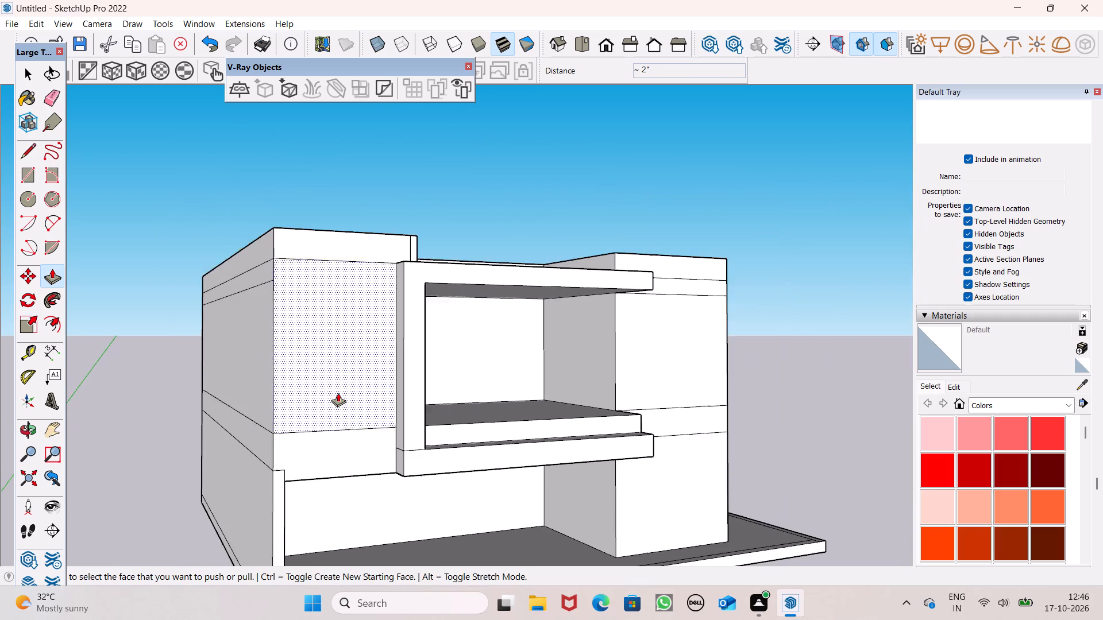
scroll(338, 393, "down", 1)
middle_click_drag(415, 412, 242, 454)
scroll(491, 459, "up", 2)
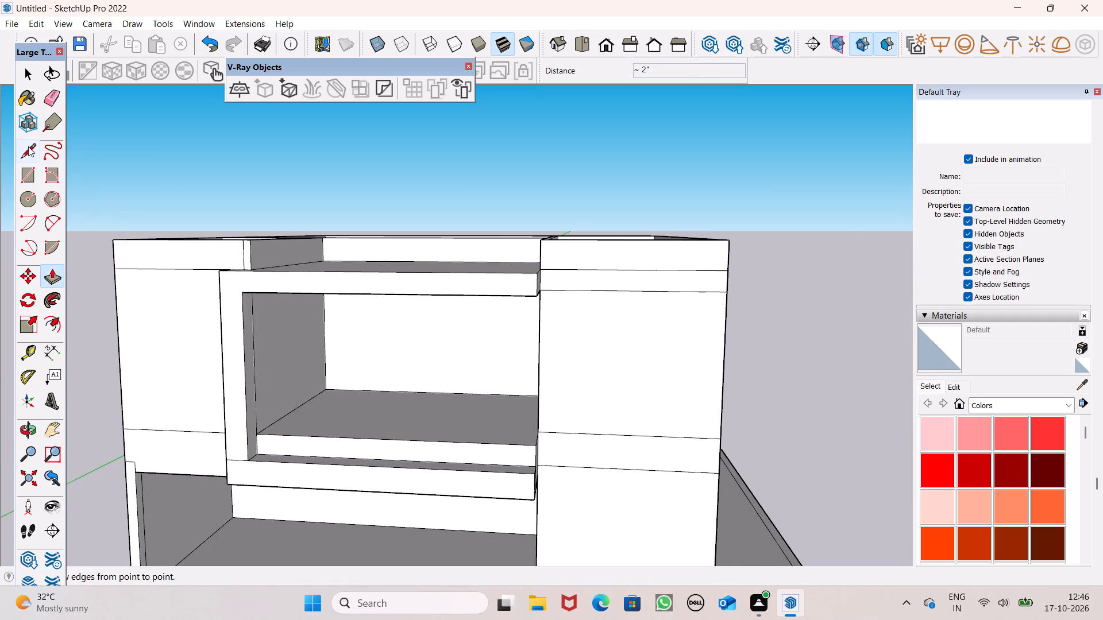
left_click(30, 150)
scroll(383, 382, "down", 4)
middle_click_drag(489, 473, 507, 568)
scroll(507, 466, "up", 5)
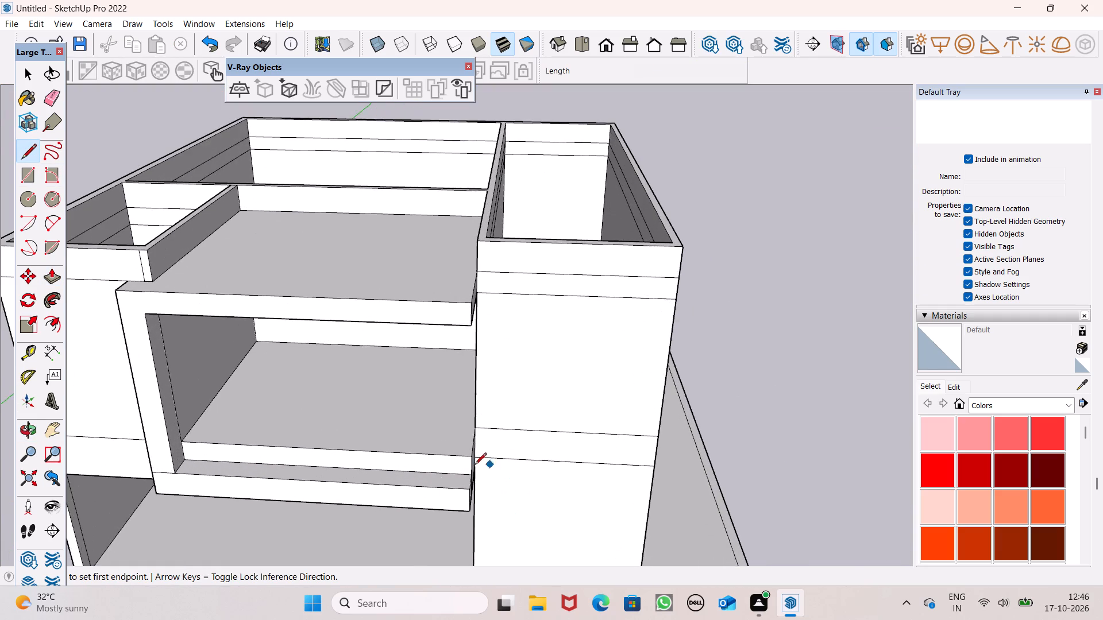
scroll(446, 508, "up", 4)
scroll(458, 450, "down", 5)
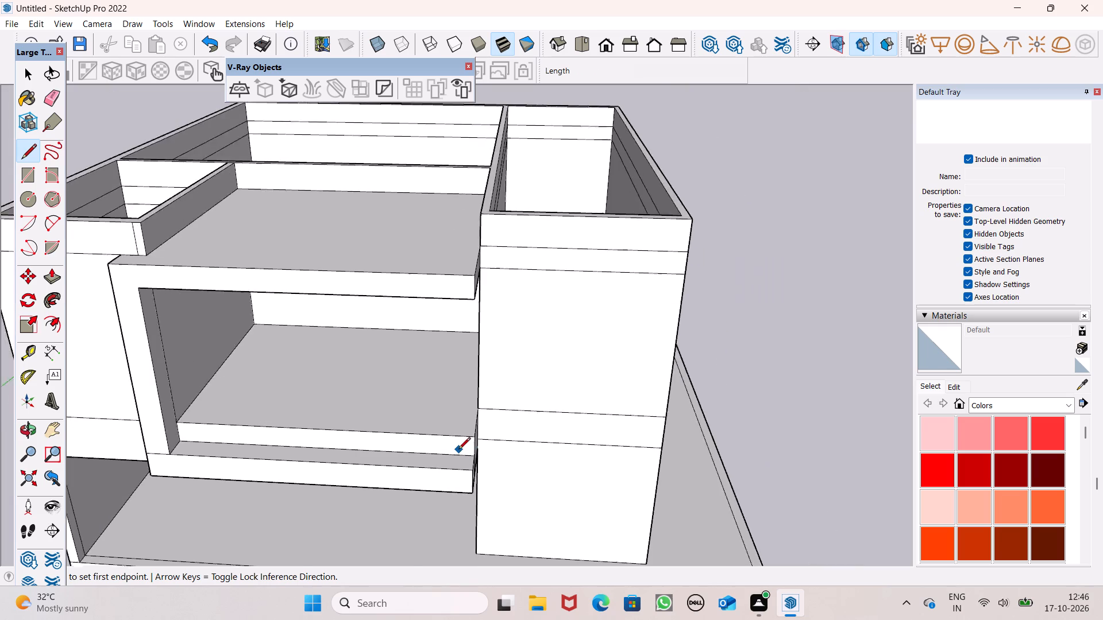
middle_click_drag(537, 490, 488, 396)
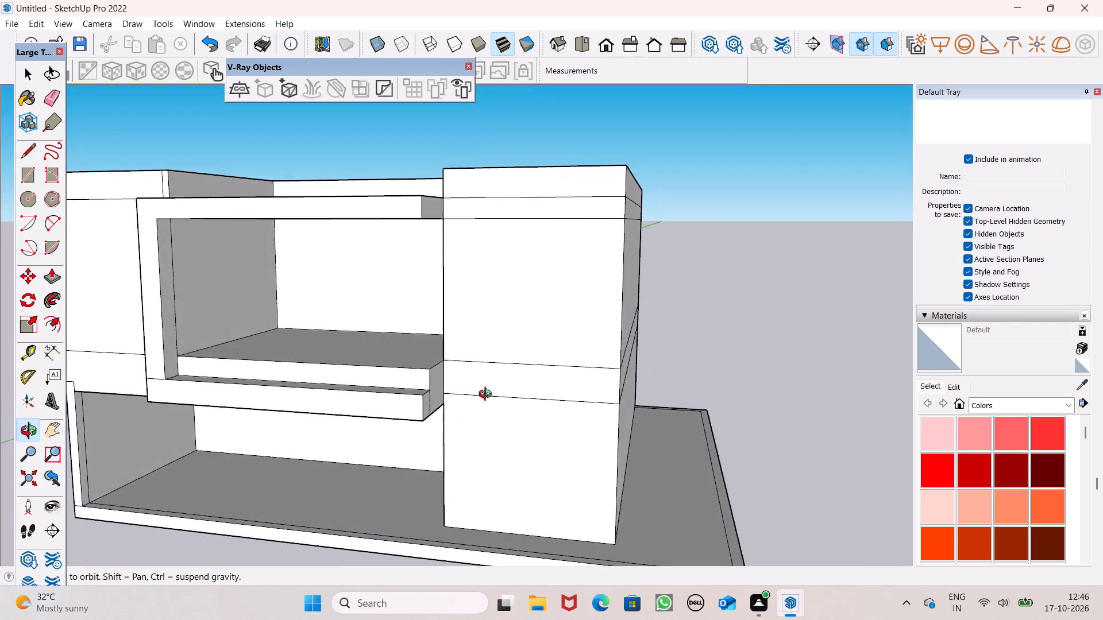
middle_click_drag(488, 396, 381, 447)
Pull the free end face of the top overhang out 1' 10 3/16" across the adjoining room's front wall.
left_click(57, 274)
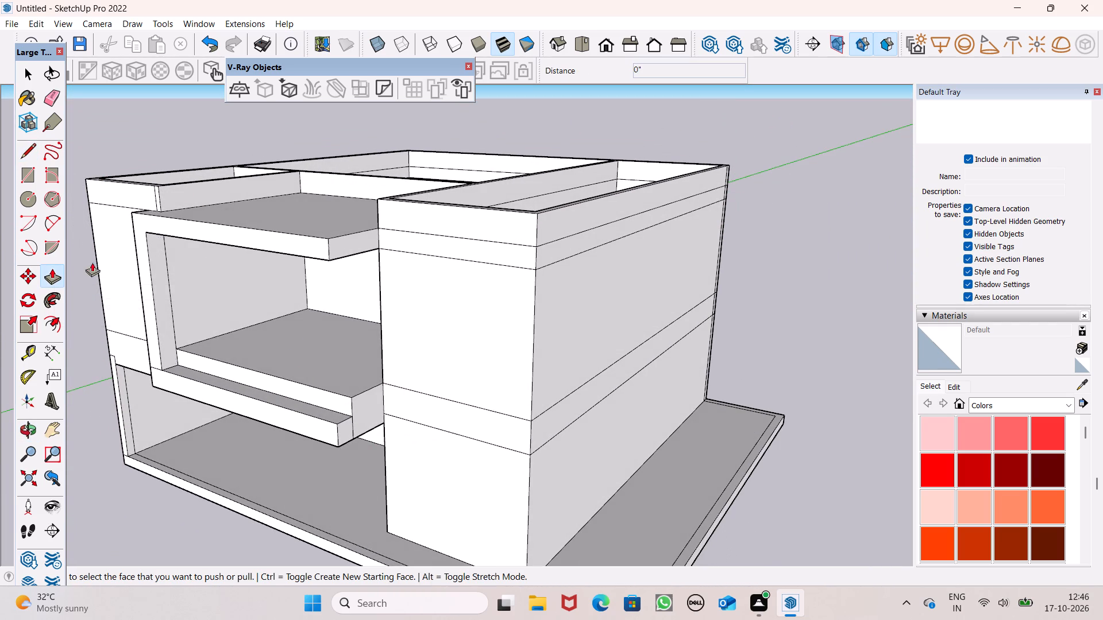
scroll(373, 253, "up", 4)
left_click_drag(330, 236, 354, 251)
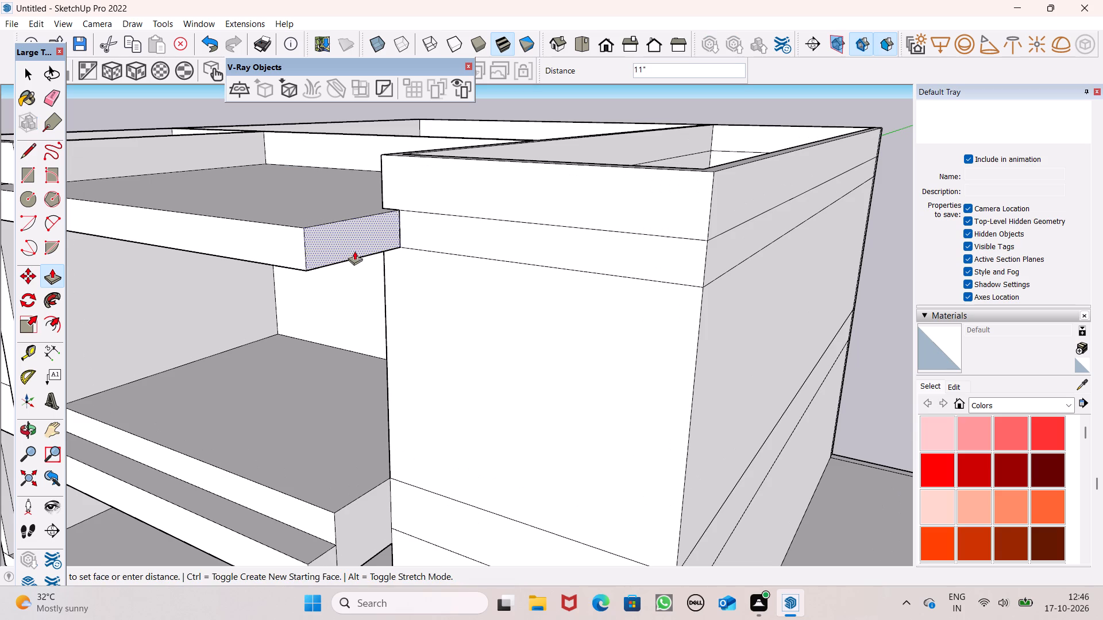
left_click_drag(354, 251, 368, 261)
Erase the vertical edge dividing the projecting strip's end face from the first-floor slab's end.
scroll(454, 218, "down", 6)
middle_click_drag(459, 246, 461, 248)
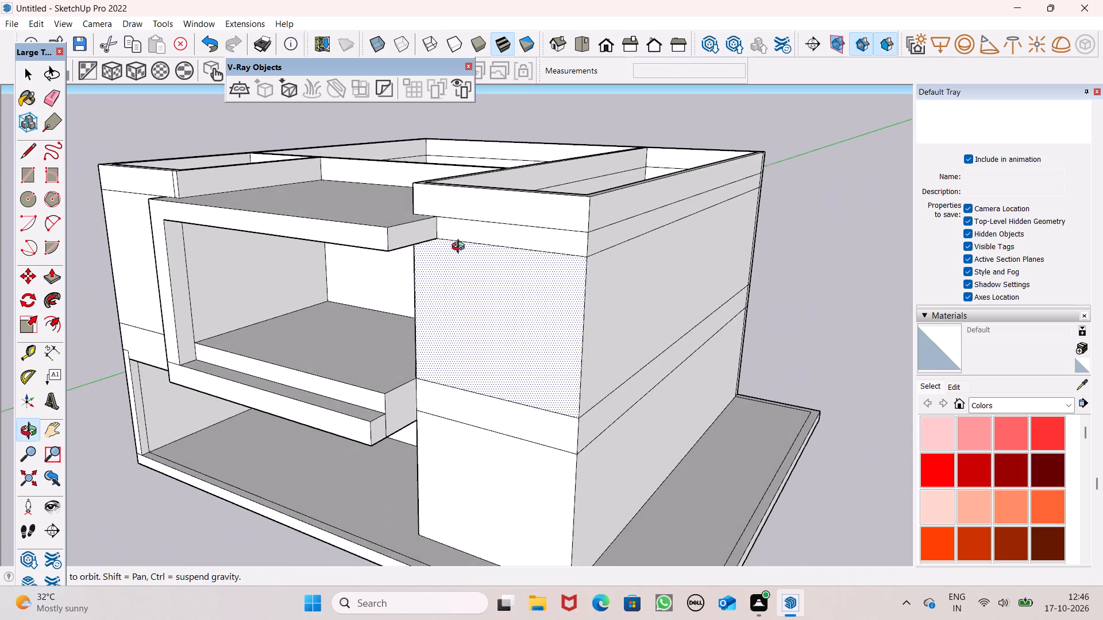
middle_click_drag(461, 248, 562, 219)
middle_click_drag(559, 222, 533, 222)
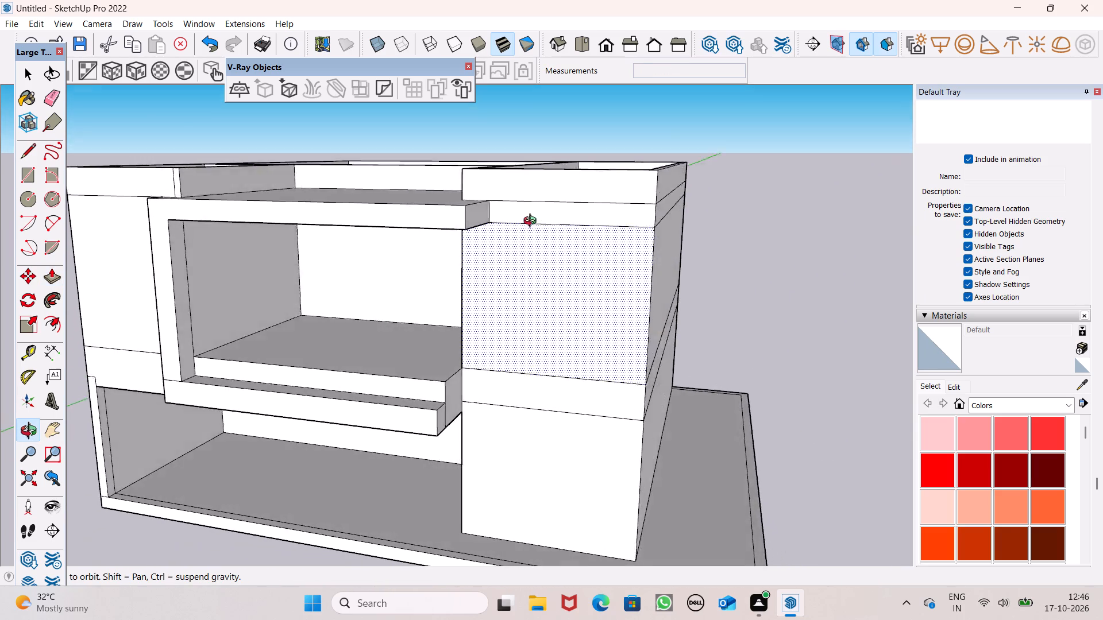
middle_click_drag(533, 222, 461, 206)
scroll(385, 410, "up", 3)
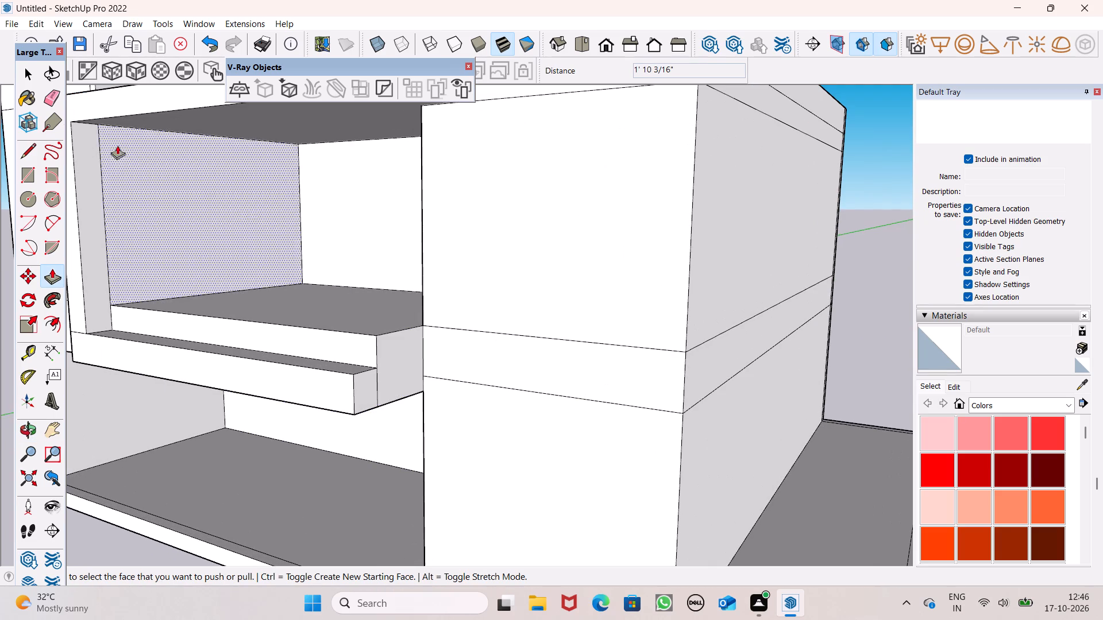
left_click(58, 101)
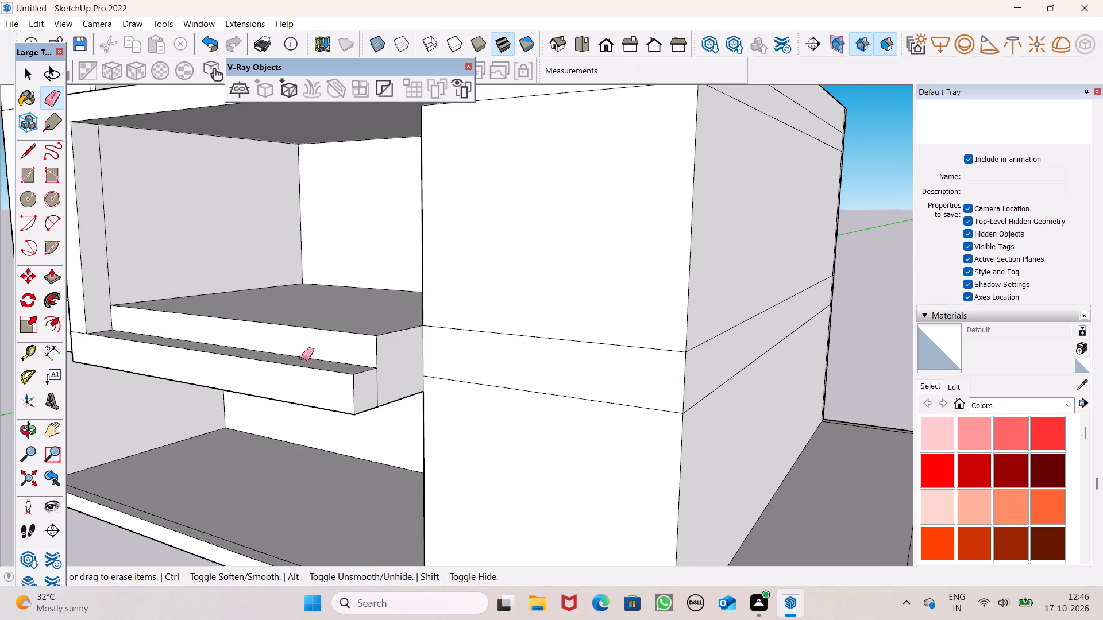
left_click_drag(373, 385, 376, 386)
left_click_drag(376, 386, 382, 385)
Push the first-floor slab's front face above the projecting strip back about 3' 5 3/8", flush with the adjoining room's front wall.
scroll(398, 337, "down", 4)
middle_click_drag(402, 350, 561, 439)
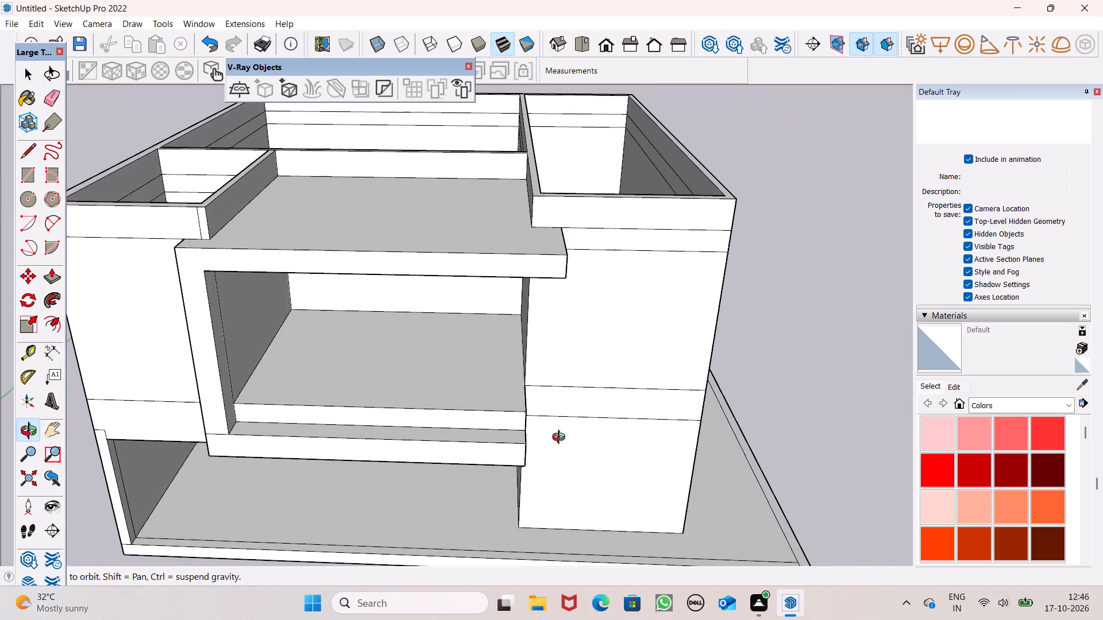
middle_click_drag(561, 439, 558, 434)
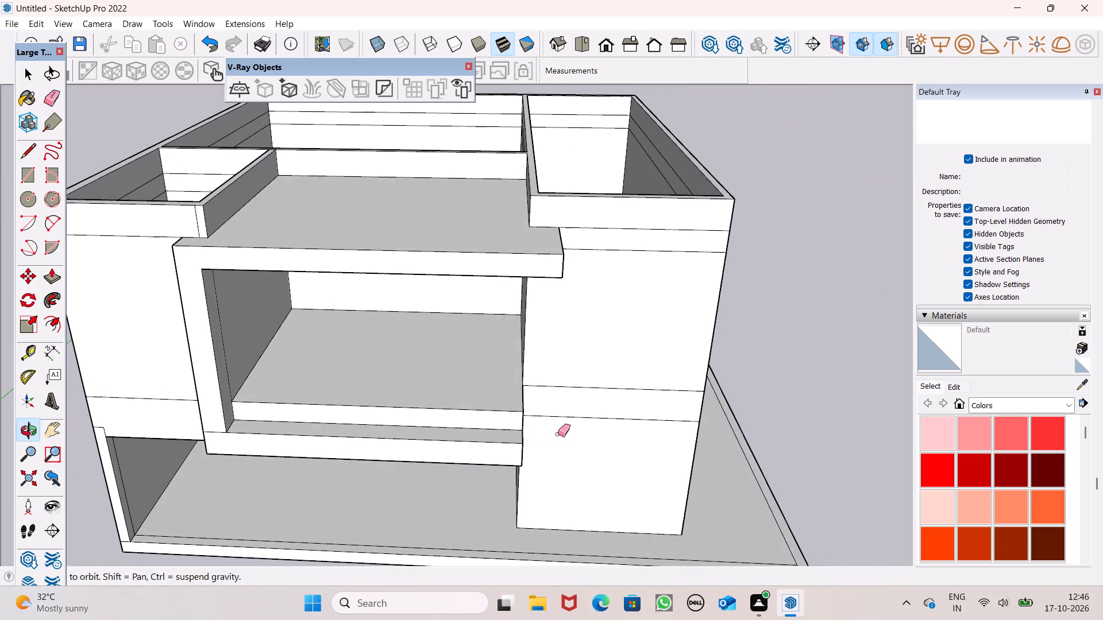
middle_click_drag(558, 434, 558, 435)
left_click(48, 286)
scroll(618, 465, "up", 2)
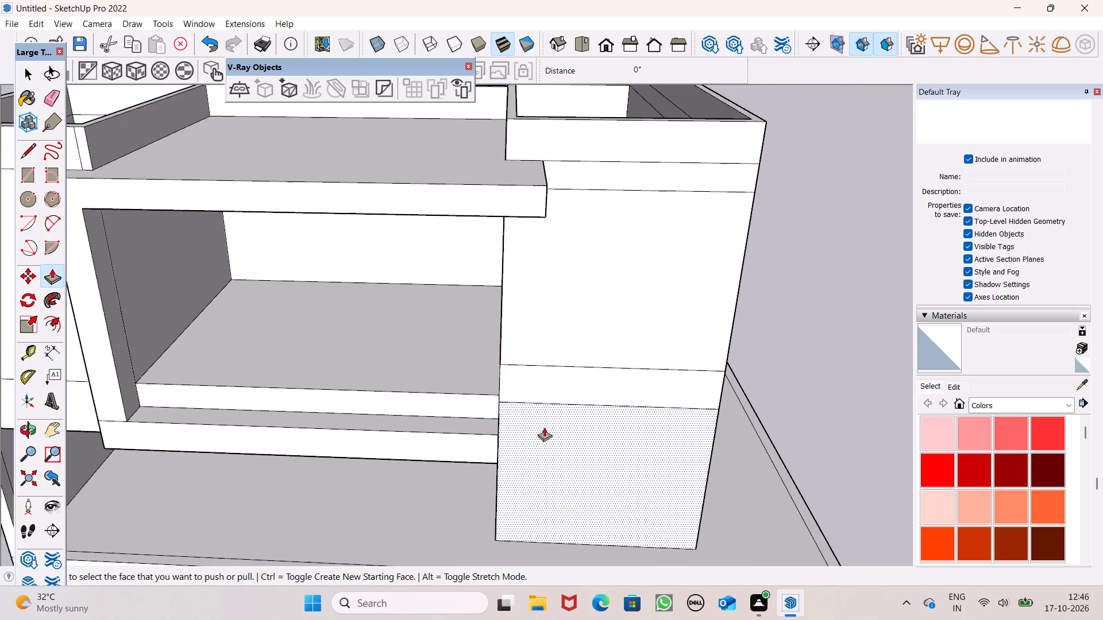
scroll(544, 427, "up", 3)
left_click_drag(430, 394, 496, 358)
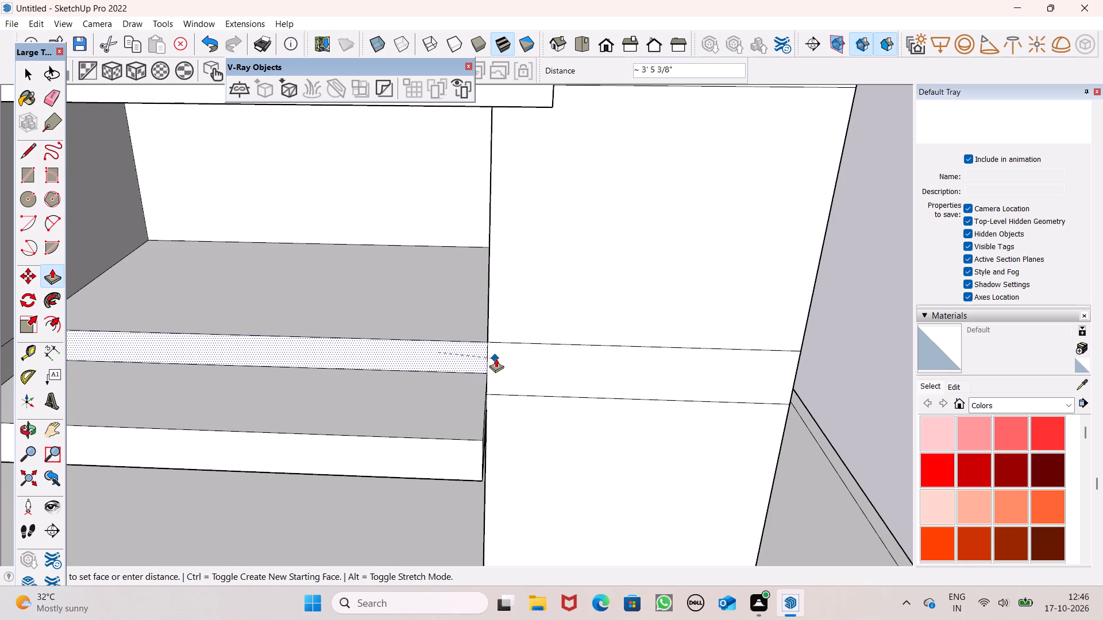
left_click_drag(496, 358, 499, 355)
Pull the first-floor slab's front face forward about 2' 6" over the projecting strip.
scroll(492, 340, "down", 5)
middle_click_drag(484, 373, 348, 342)
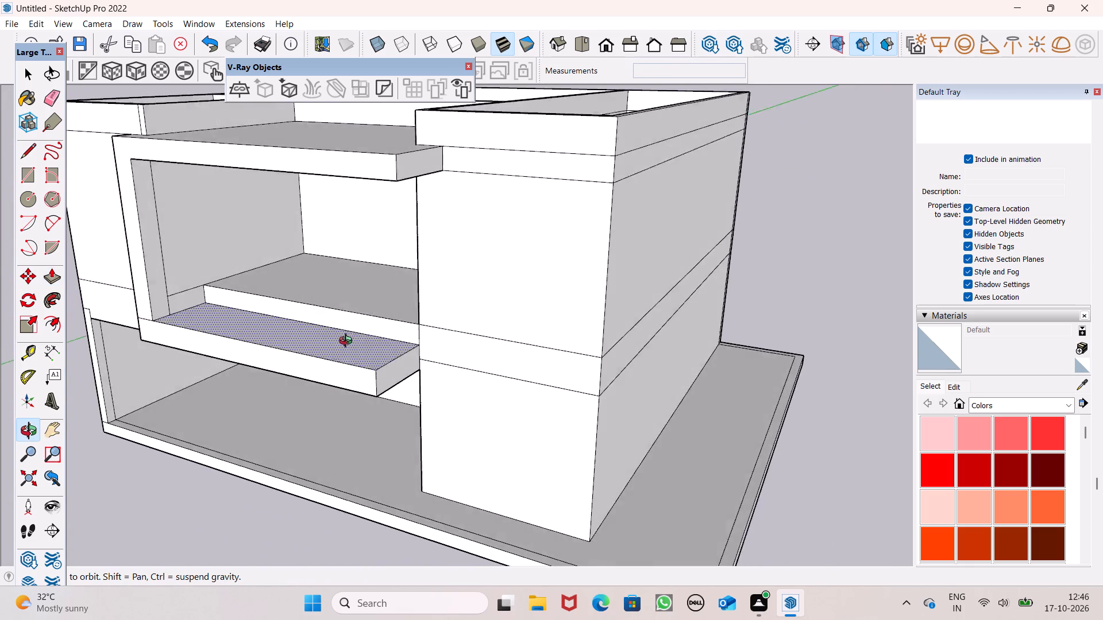
middle_click_drag(348, 342, 279, 337)
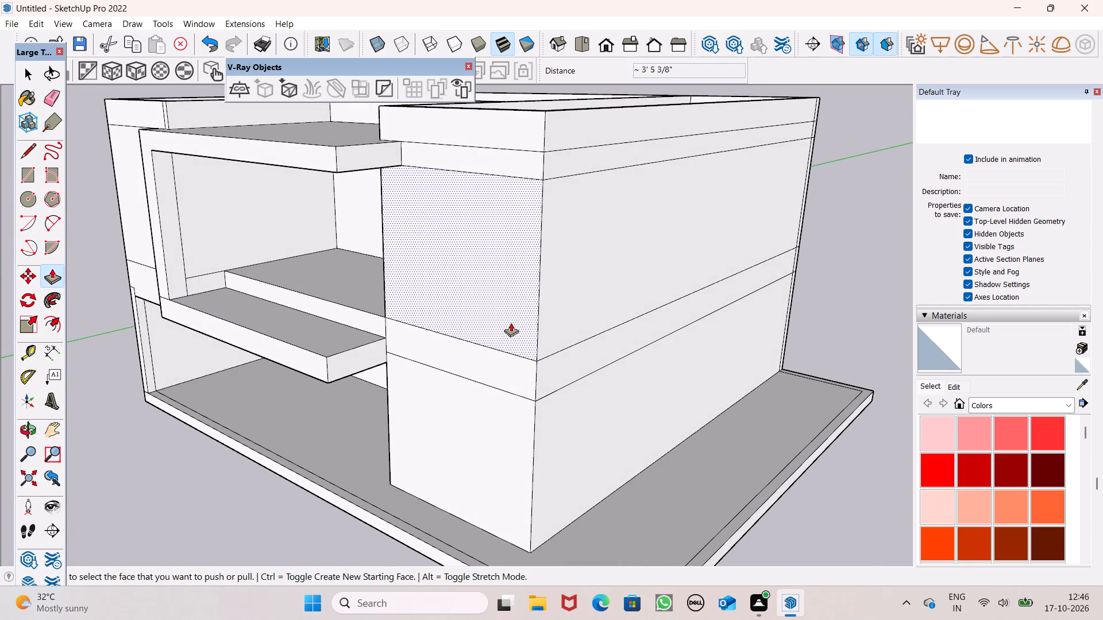
scroll(371, 299, "down", 3)
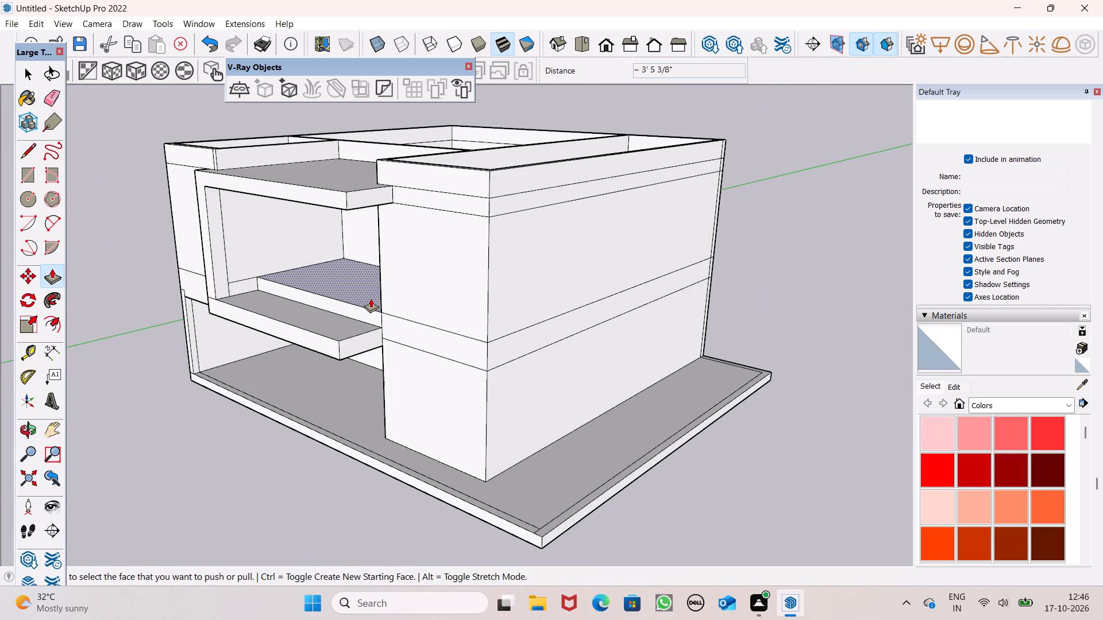
middle_click_drag(371, 299, 488, 353)
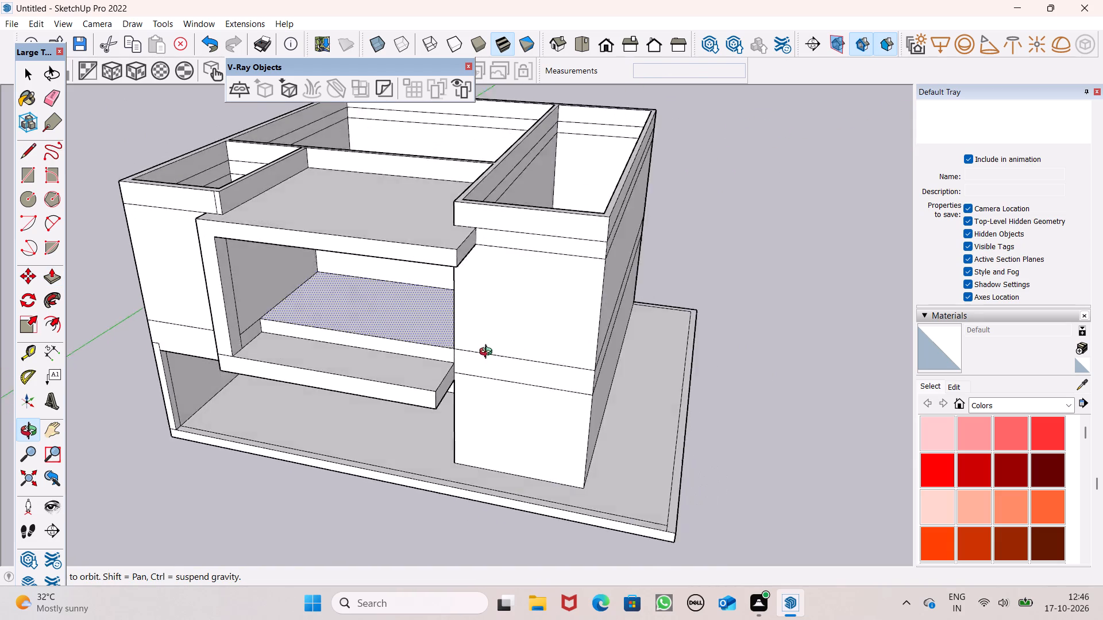
middle_click_drag(488, 353, 566, 382)
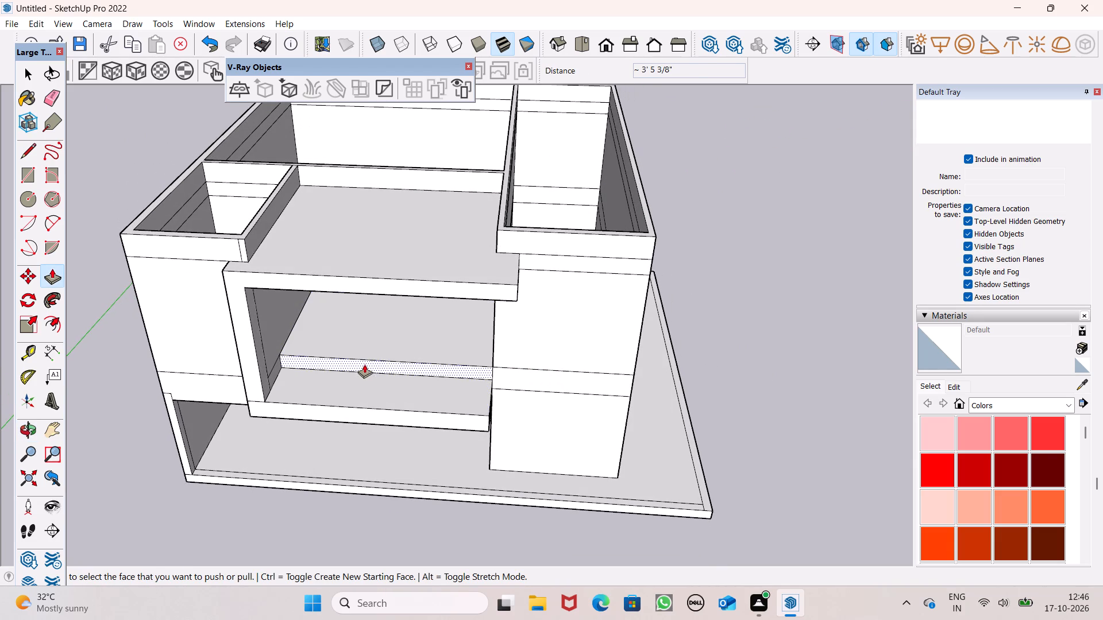
left_click_drag(362, 365, 468, 400)
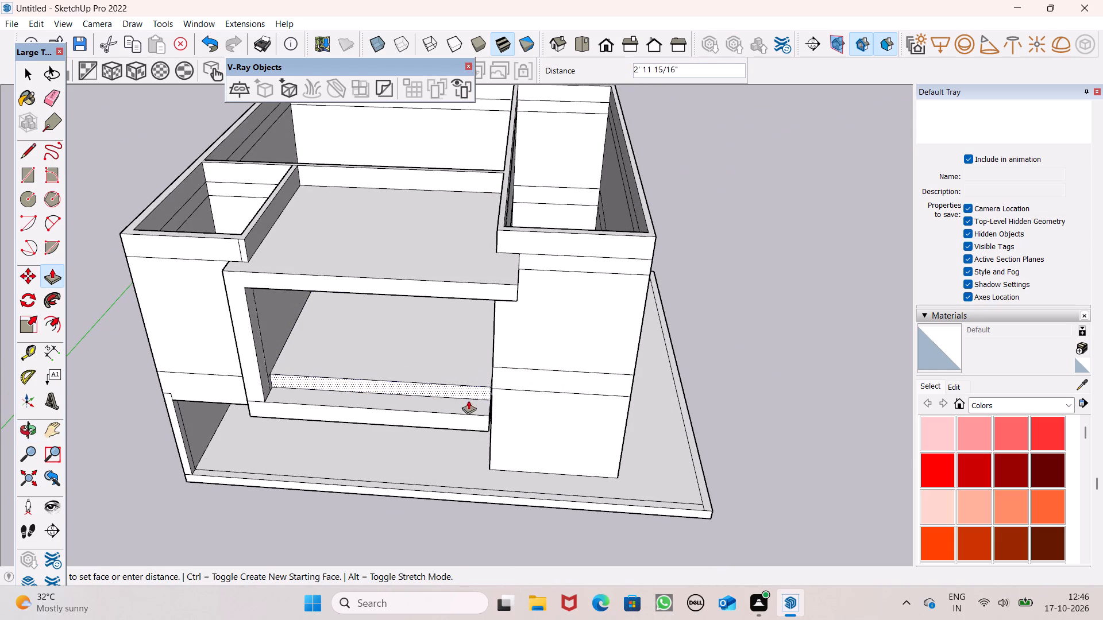
left_click_drag(468, 400, 503, 387)
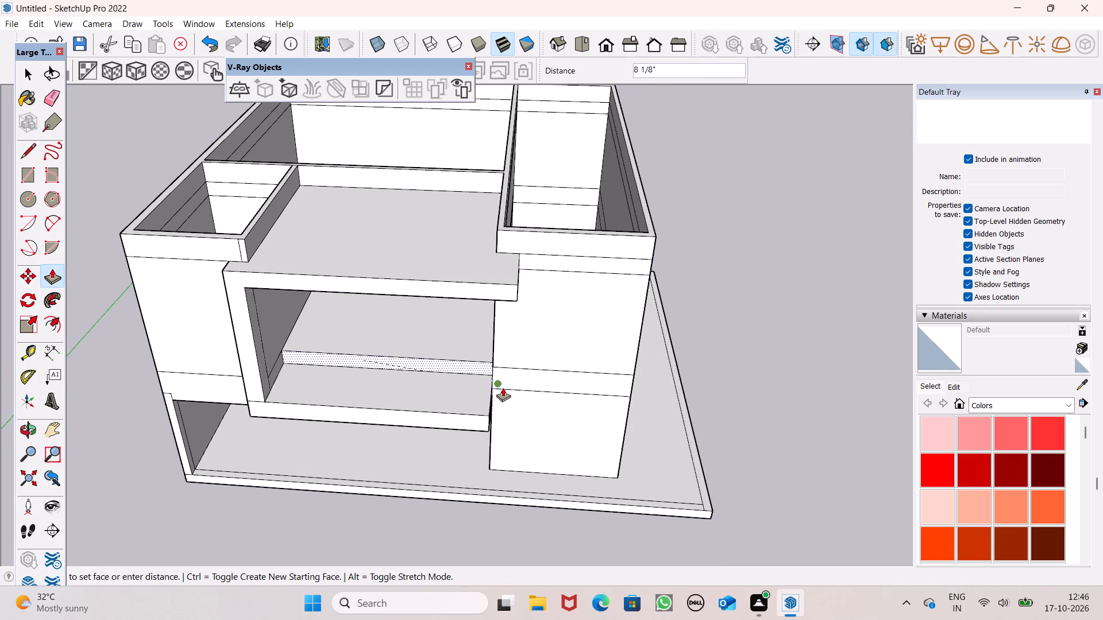
left_click_drag(503, 387, 492, 394)
Examine how the stepped ends of the first-floor slab and projecting strip meet the adjoining room's wall.
scroll(450, 308, "down", 5)
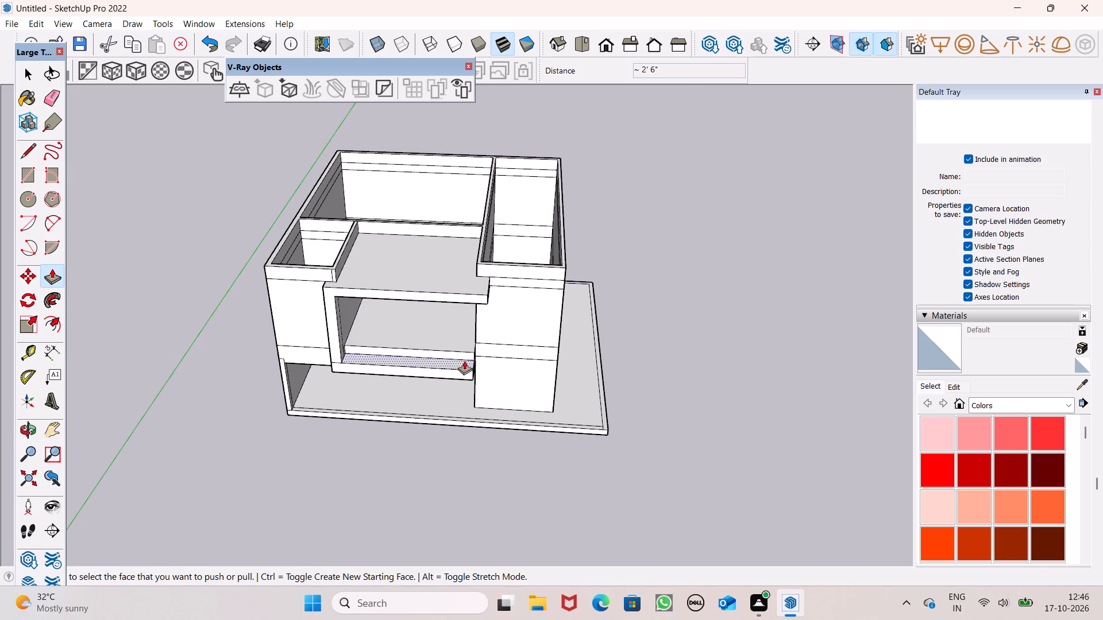
middle_click_drag(462, 362, 470, 305)
scroll(500, 366, "up", 7)
scroll(368, 304, "up", 6)
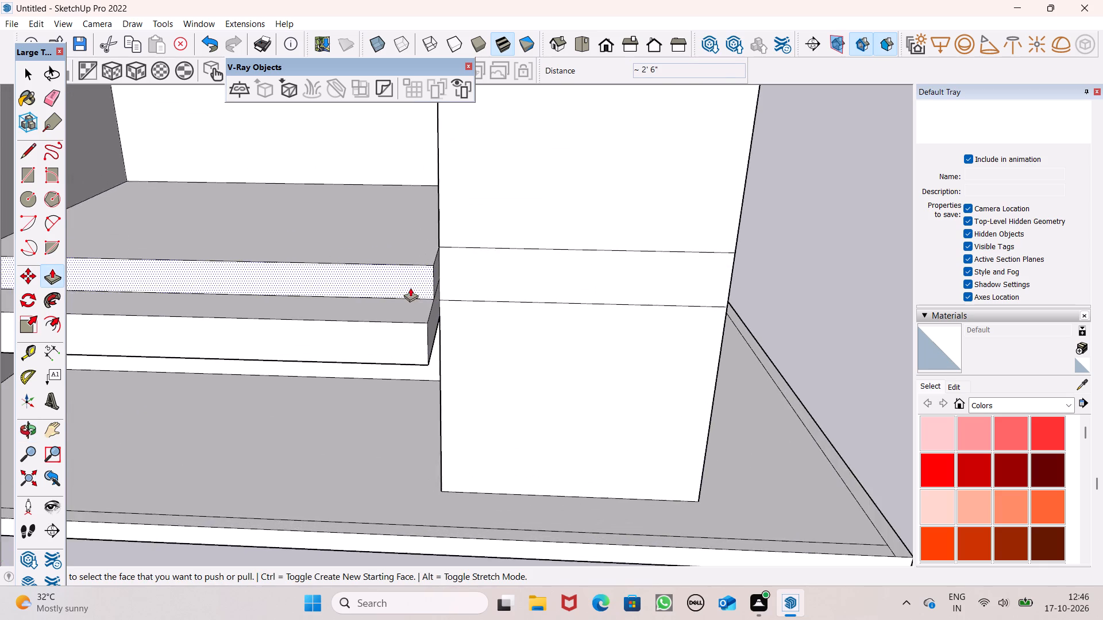
scroll(467, 309, "up", 7)
middle_click_drag(464, 309, 260, 308)
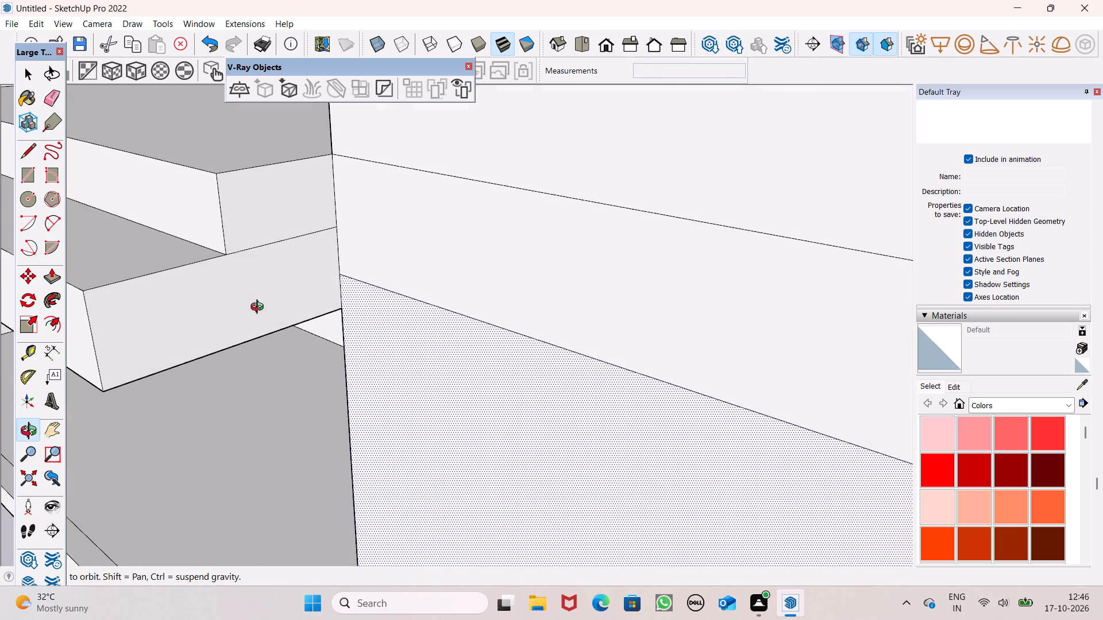
middle_click_drag(260, 308, 441, 324)
scroll(416, 285, "down", 18)
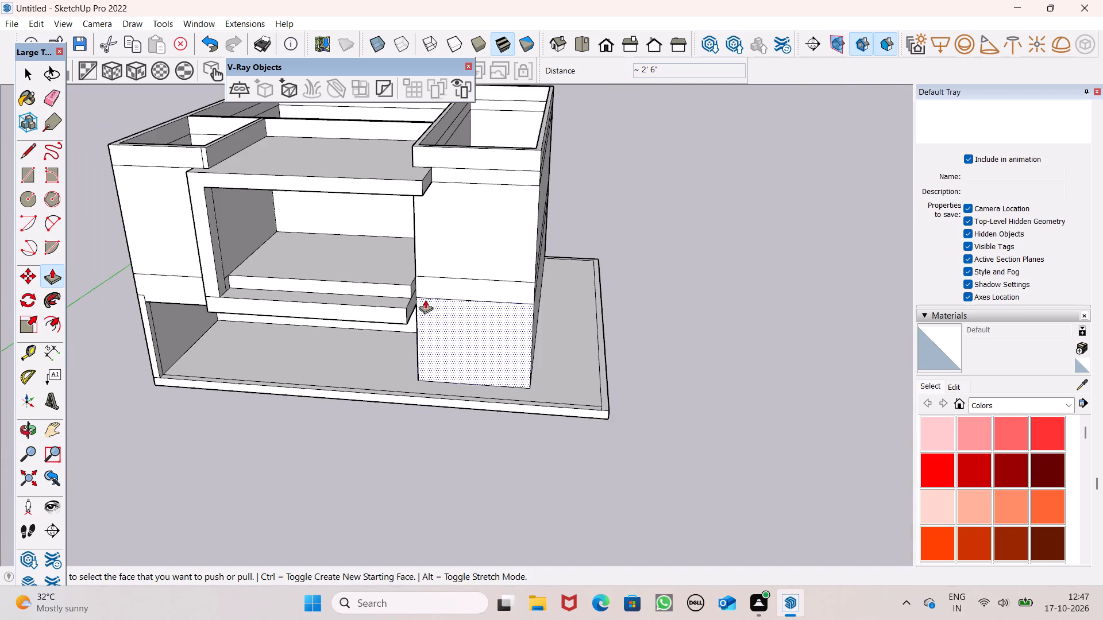
middle_click_drag(435, 296, 492, 391)
scroll(462, 338, "up", 2)
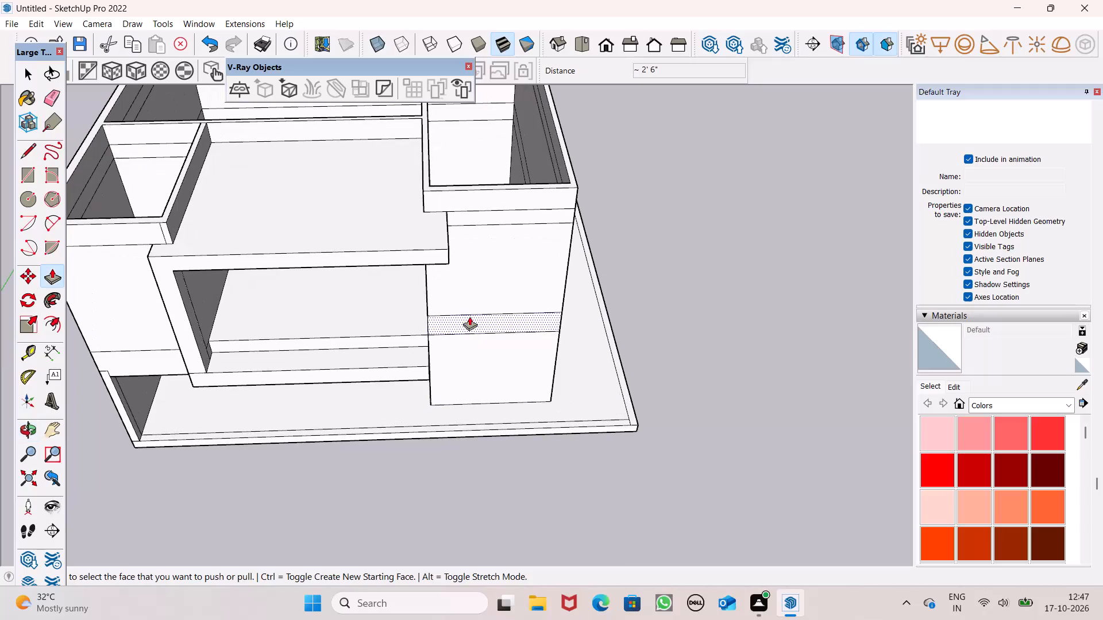
Draw a 1' 8 13/16" vertical line down the projecting strip's end face, continuing the first-floor slab's front edge.
middle_click_drag(476, 378, 250, 299)
scroll(307, 330, "up", 1)
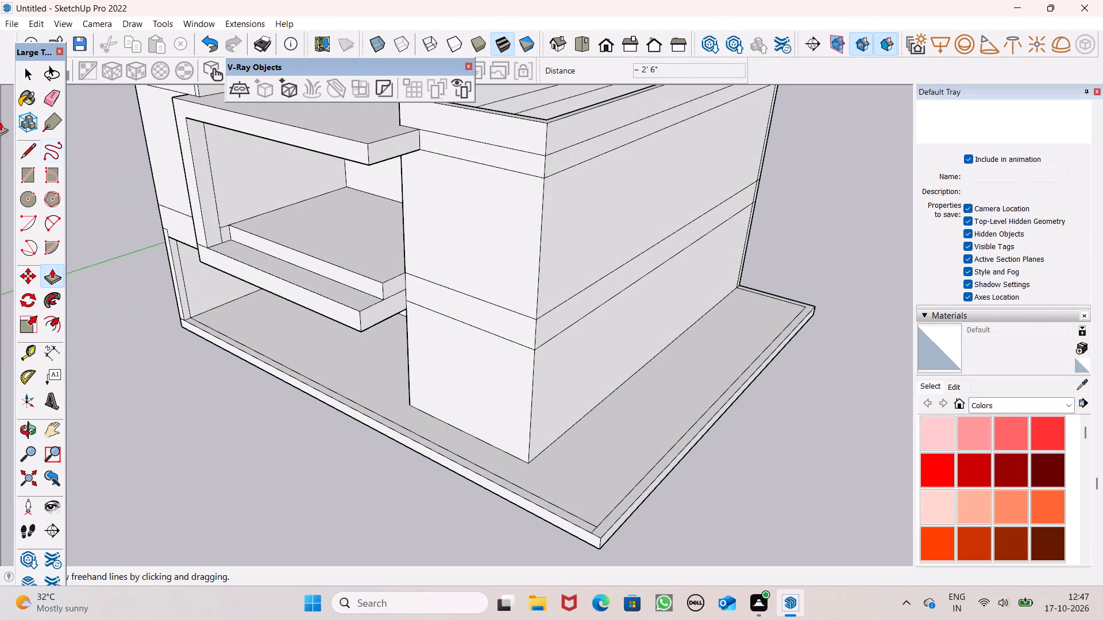
left_click(31, 150)
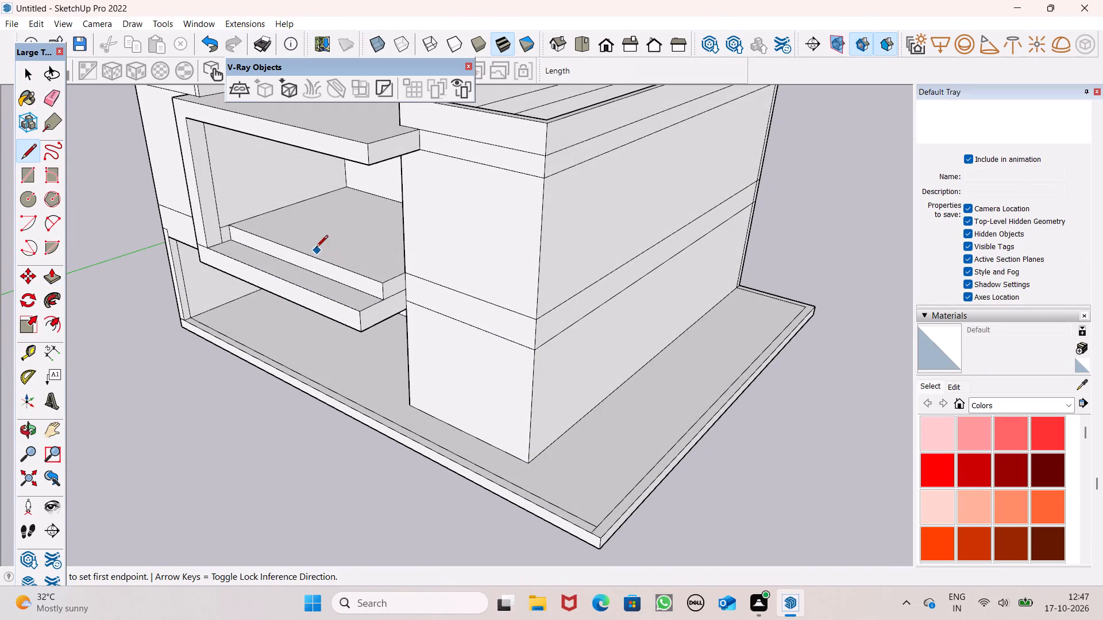
middle_click_drag(314, 249, 265, 243)
scroll(368, 294, "up", 7)
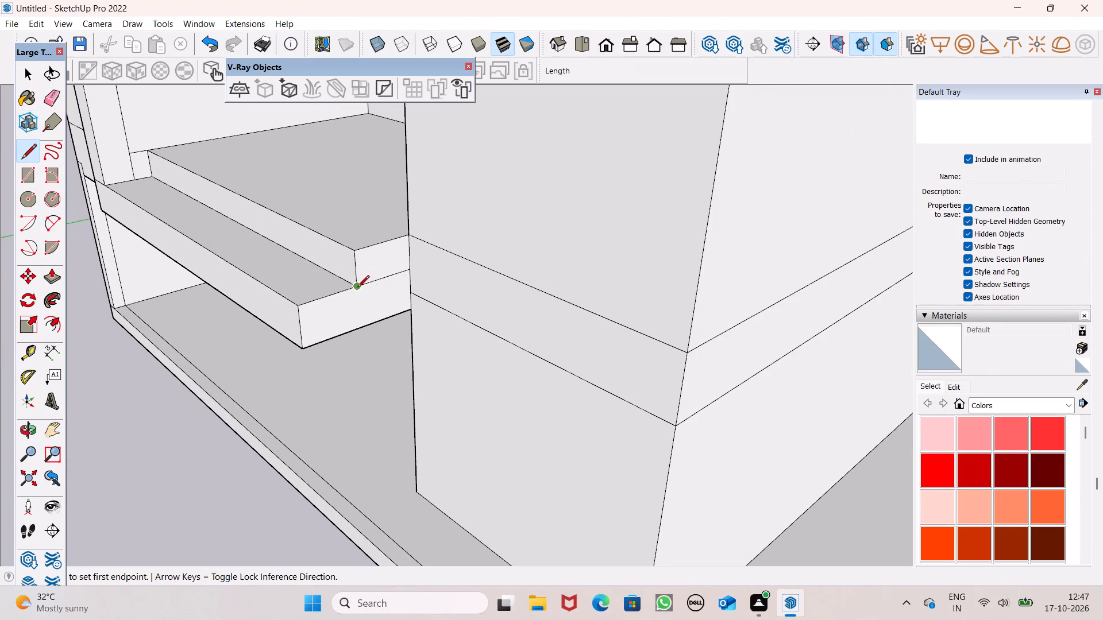
left_click(358, 288)
left_click(360, 327)
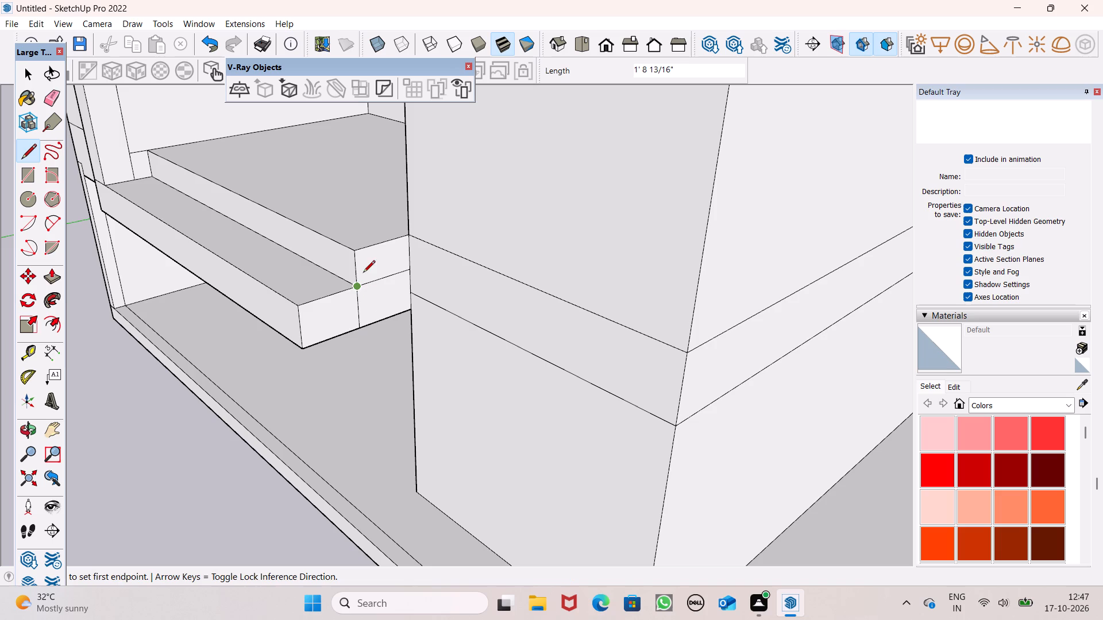
Examine the front facade from both sides, checking the stepped first-floor slab and projecting strip against the adjoining room.
key("b")
key("space")
scroll(359, 259, "down", 7)
middle_click_drag(359, 274, 406, 284)
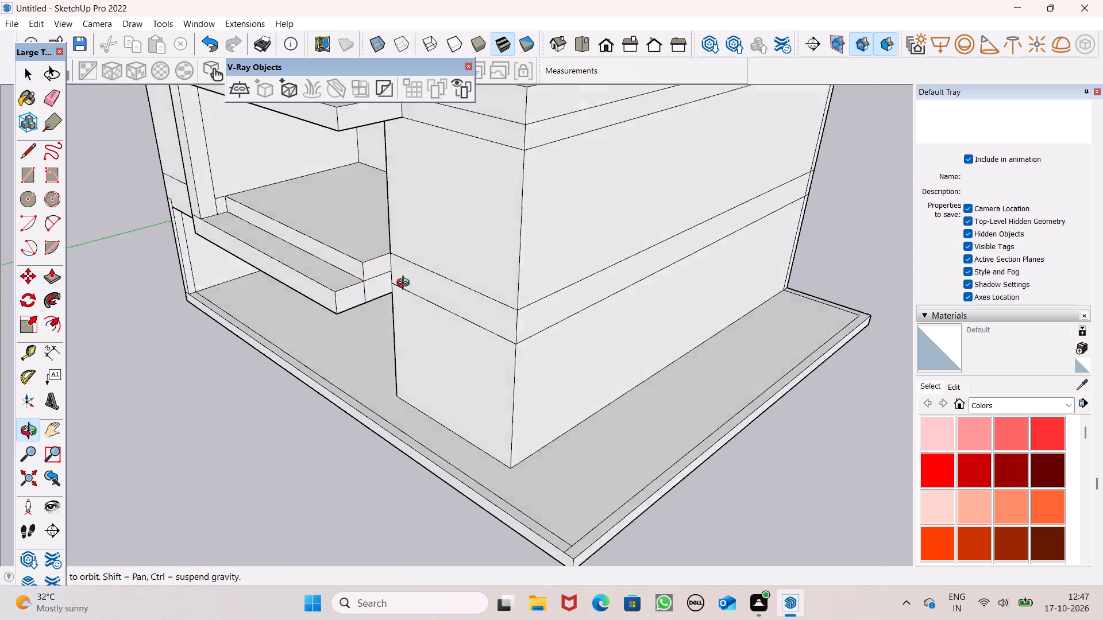
middle_click_drag(406, 284, 619, 261)
scroll(535, 232, "down", 1)
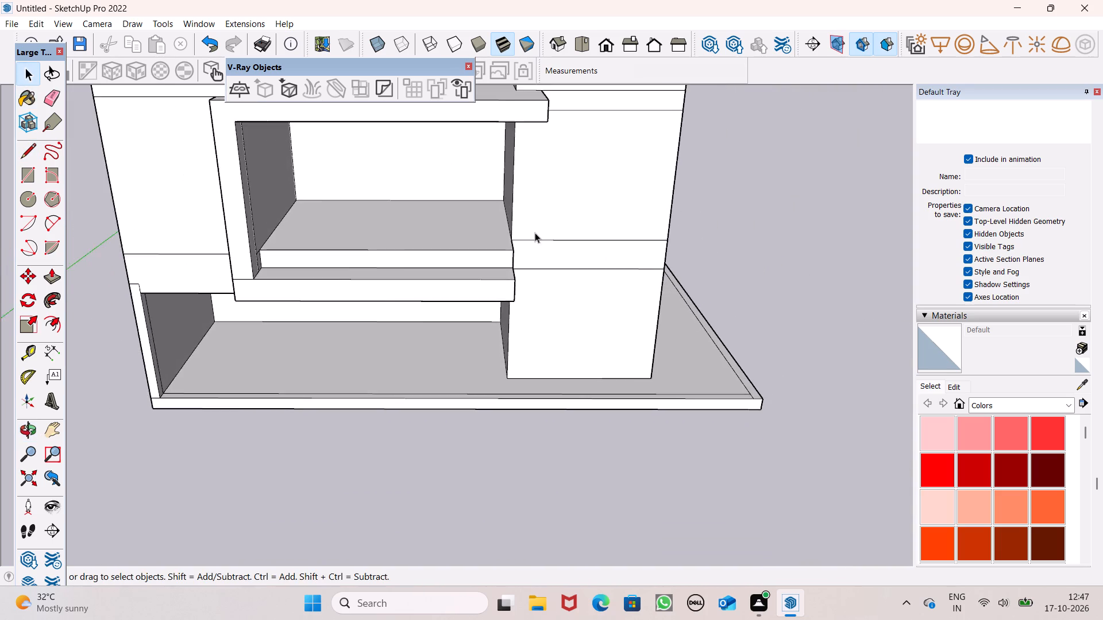
scroll(535, 232, "down", 2)
middle_click_drag(493, 253, 718, 269)
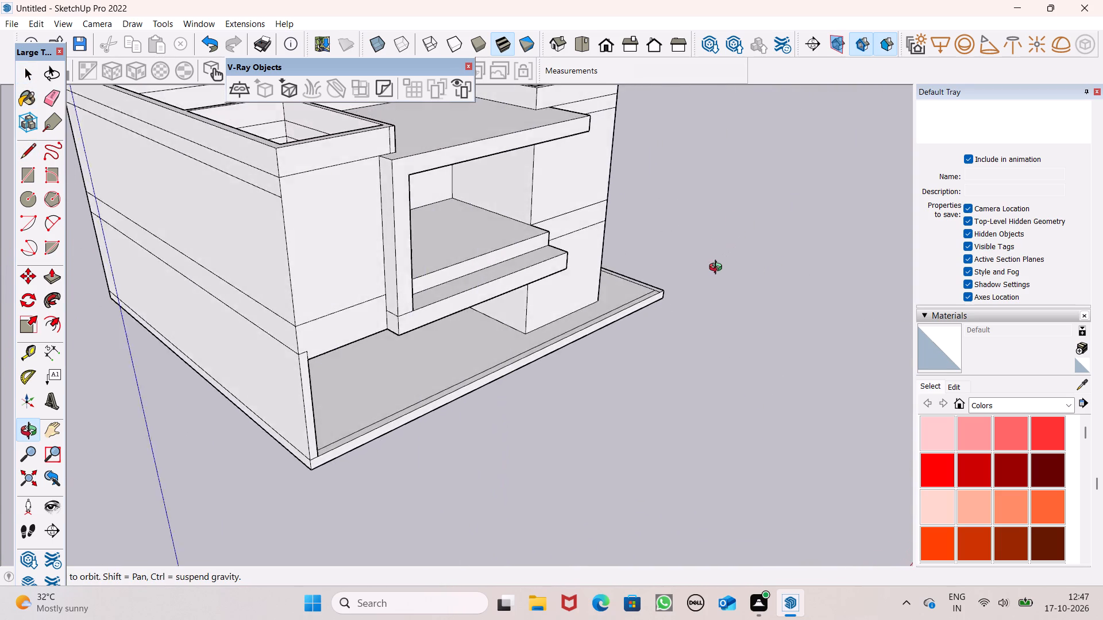
middle_click_drag(718, 269, 554, 308)
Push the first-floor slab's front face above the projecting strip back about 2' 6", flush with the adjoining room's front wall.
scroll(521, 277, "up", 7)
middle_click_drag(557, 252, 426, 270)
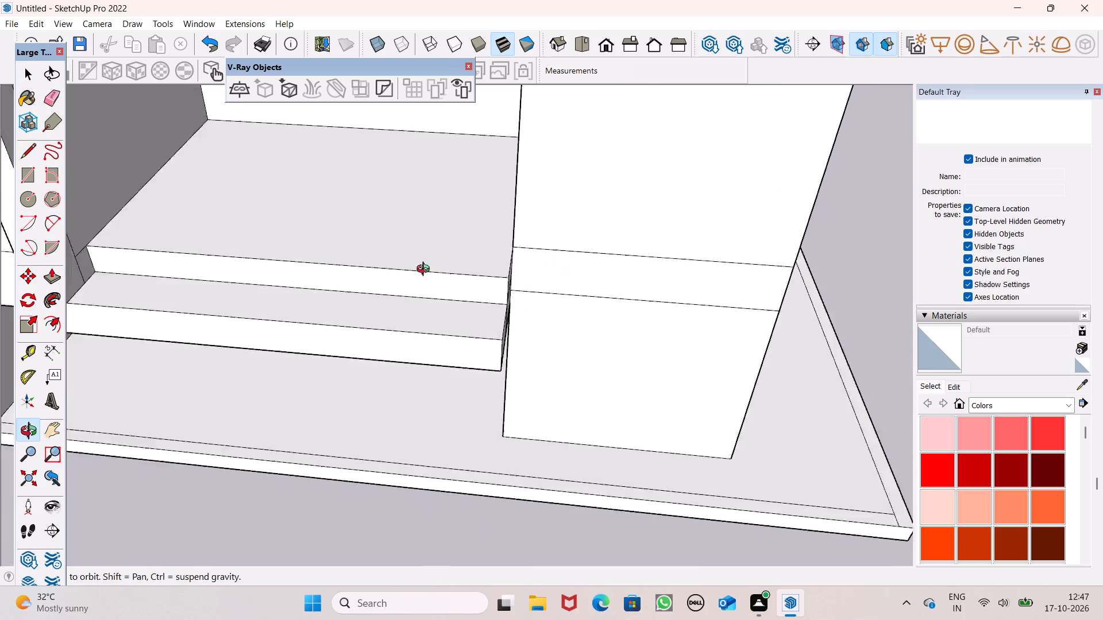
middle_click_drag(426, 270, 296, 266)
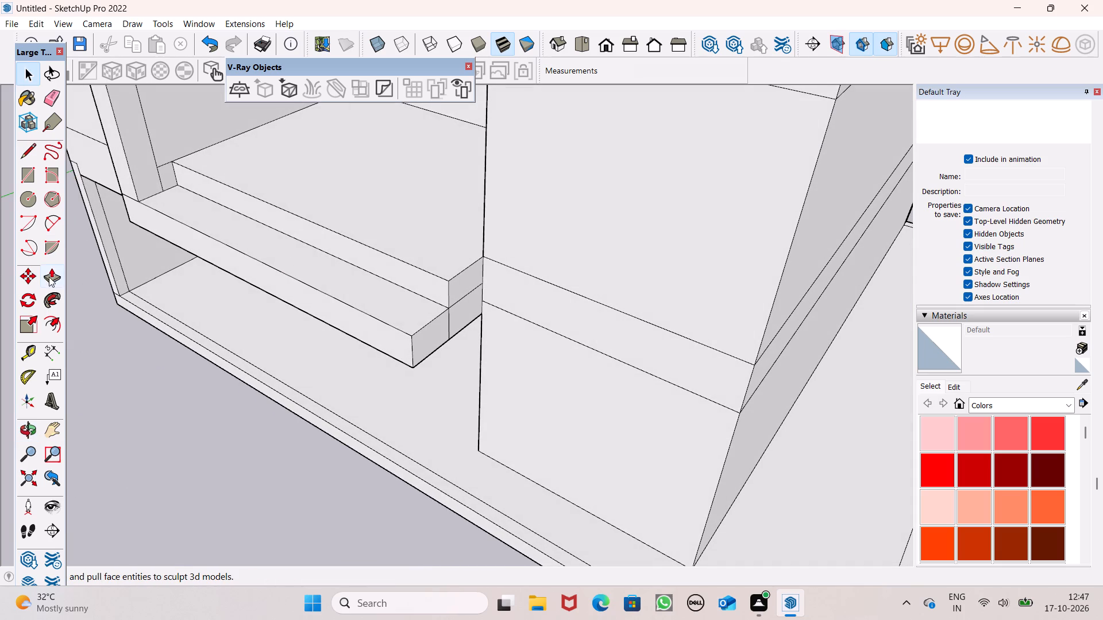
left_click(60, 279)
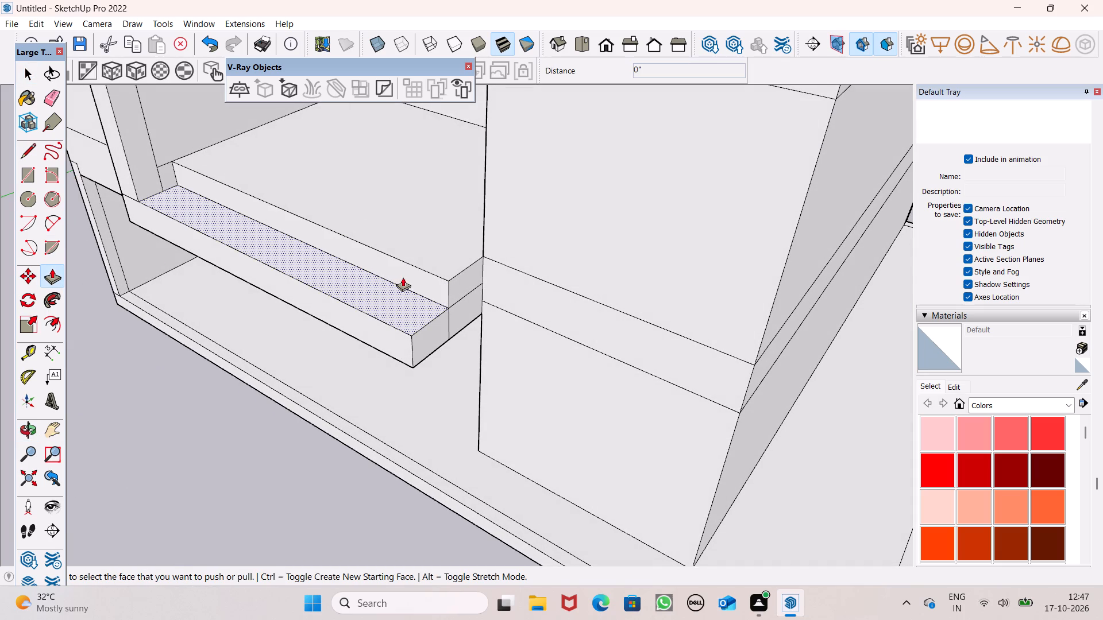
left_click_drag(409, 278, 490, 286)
Examine the recessed first-floor slab, the strip's projecting end and the vertical fin from both sides of the front.
scroll(456, 226, "down", 5)
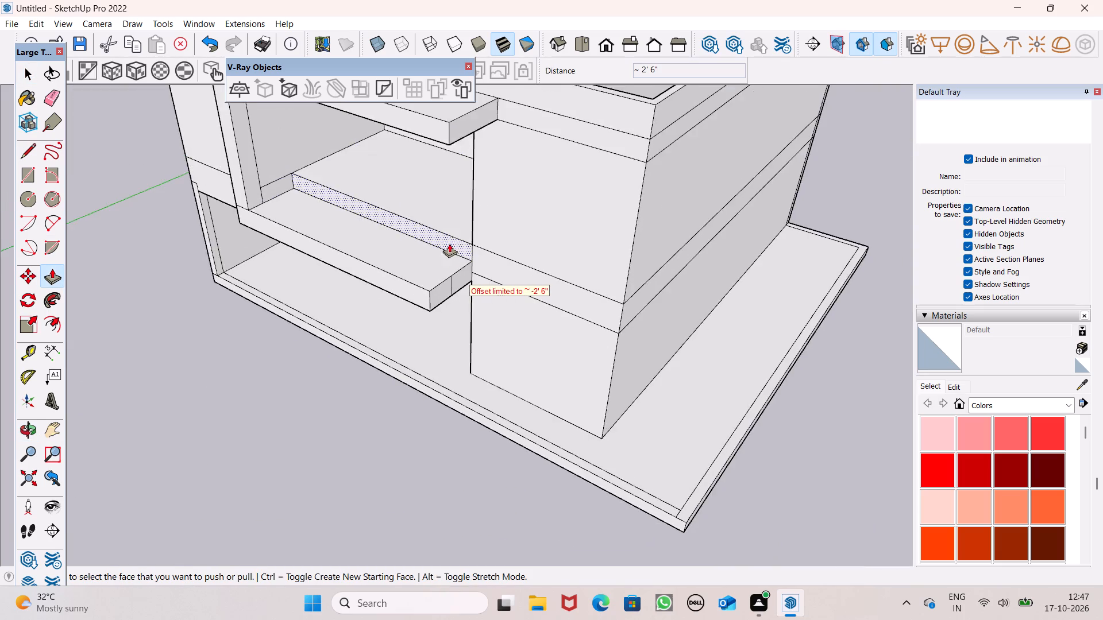
middle_click_drag(449, 249, 674, 198)
scroll(533, 216, "down", 2)
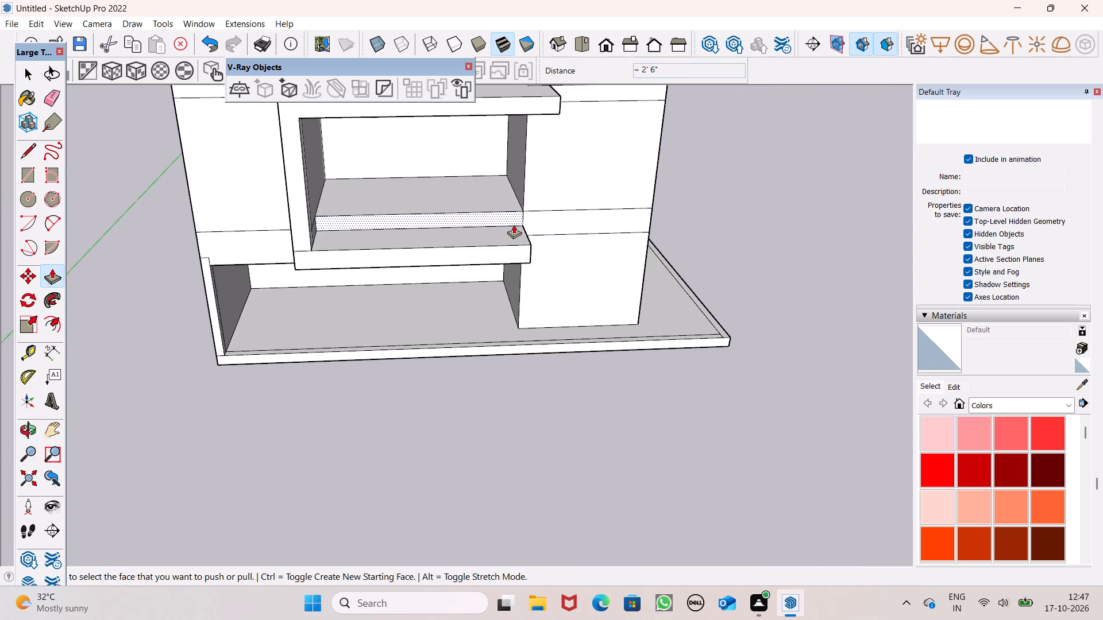
scroll(514, 224, "down", 4)
middle_click_drag(514, 232, 474, 212)
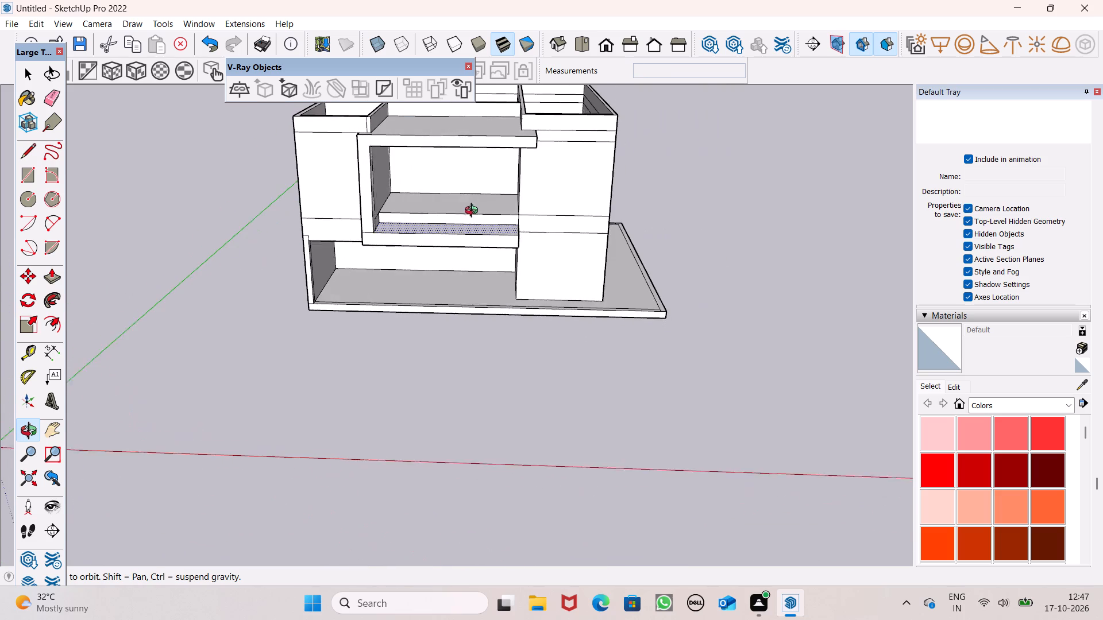
middle_click_drag(474, 212, 480, 210)
scroll(489, 205, "down", 2)
middle_click_drag(491, 216, 495, 218)
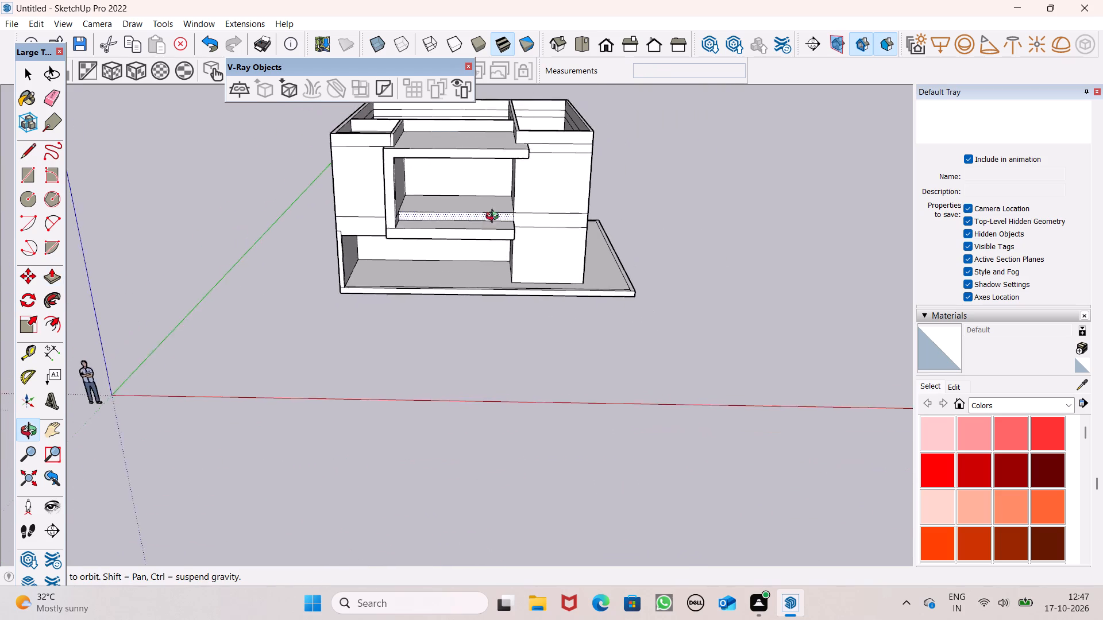
middle_click_drag(495, 218, 698, 205)
scroll(365, 189, "up", 7)
scroll(604, 219, "up", 4)
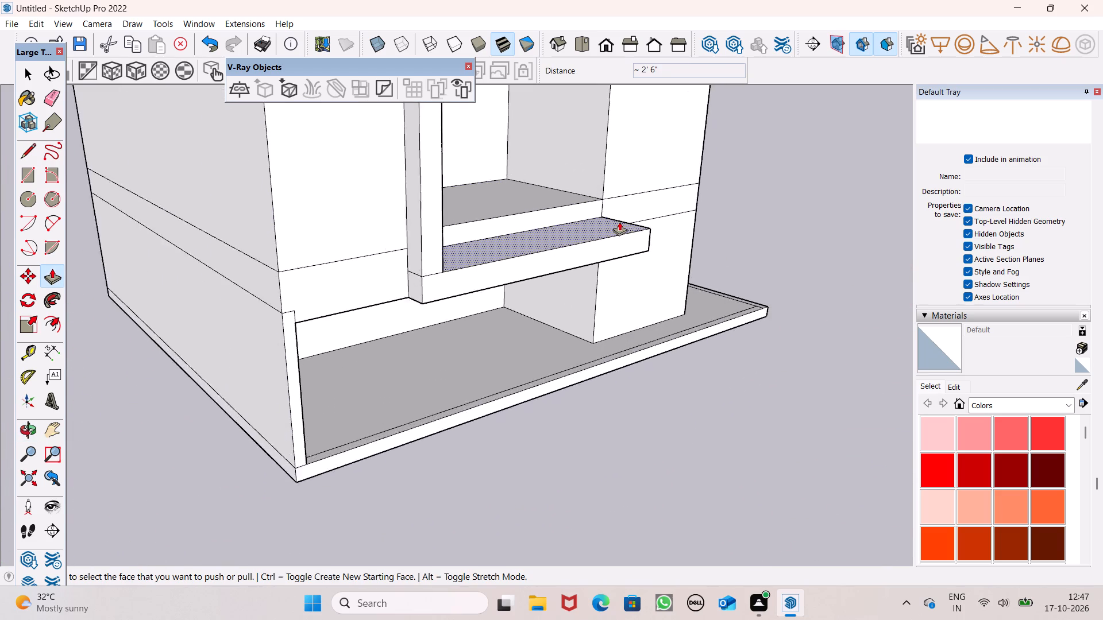
scroll(619, 222, "up", 5)
scroll(640, 203, "down", 9)
middle_click_drag(514, 214, 550, 226)
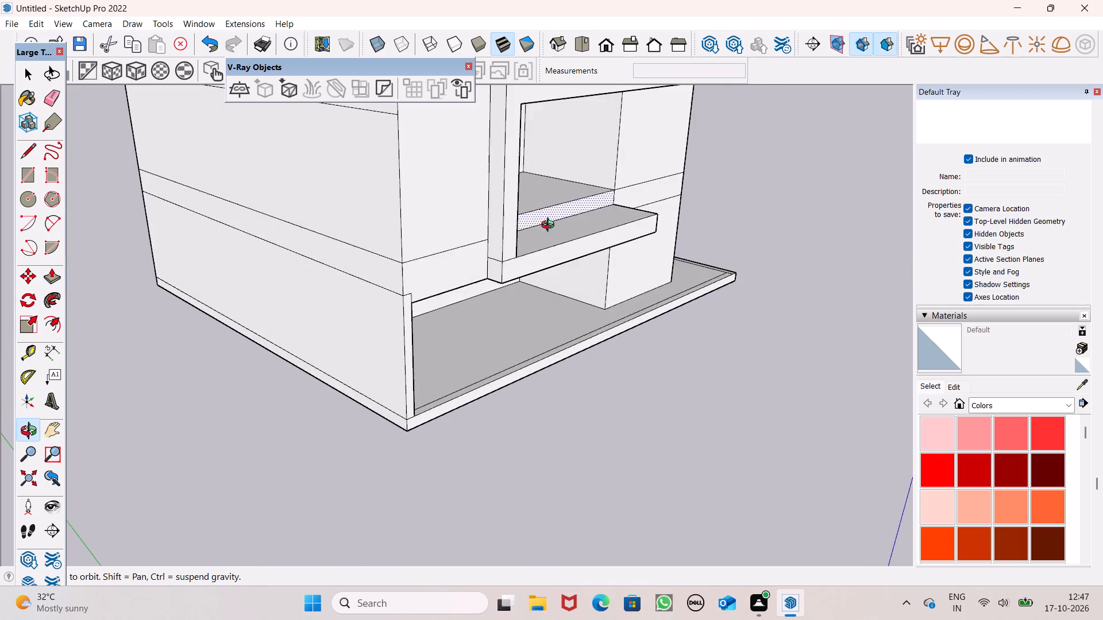
middle_click_drag(550, 226, 198, 240)
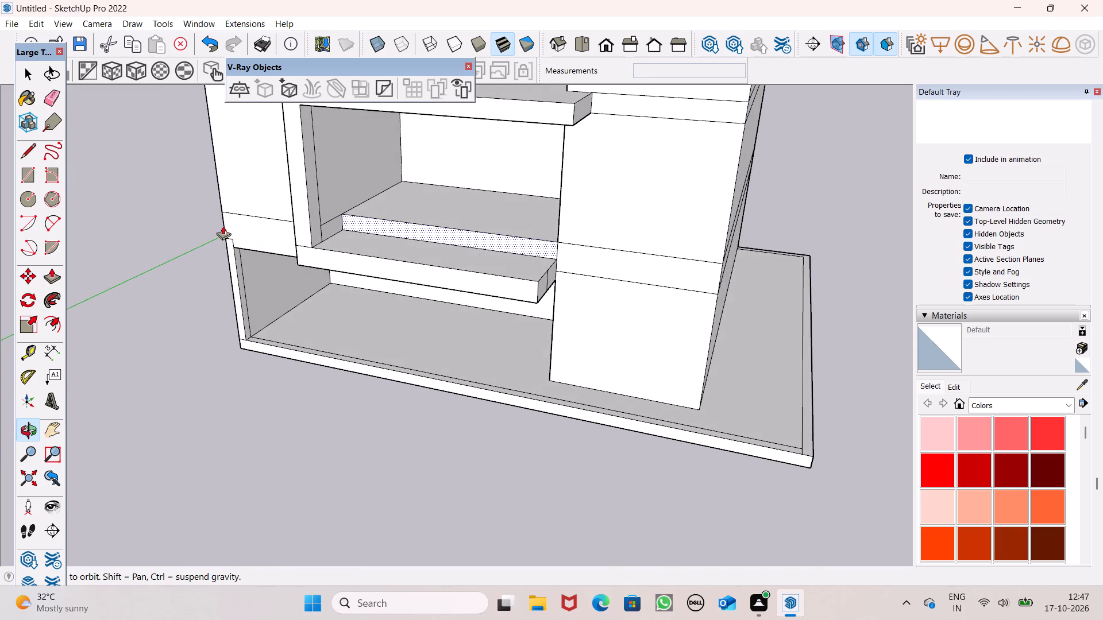
Undo the recent edits to the first-floor slab, vertical fin and upper slab's end, back to before the slab's front face was pushed in.
key("ctrl+z")
key("ctrl+z")
key("ctrl+z")
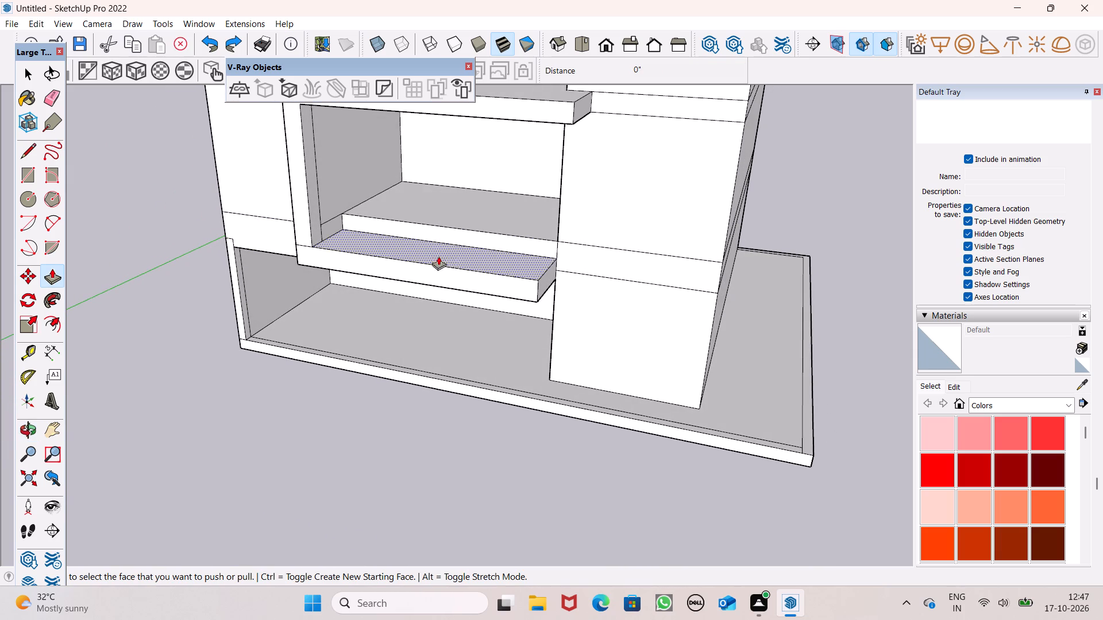
key("ctrl+z")
key("ctrl+z")
key("ctrl+z")
key("ctrl+z")
key("ctrl+z")
key("z")
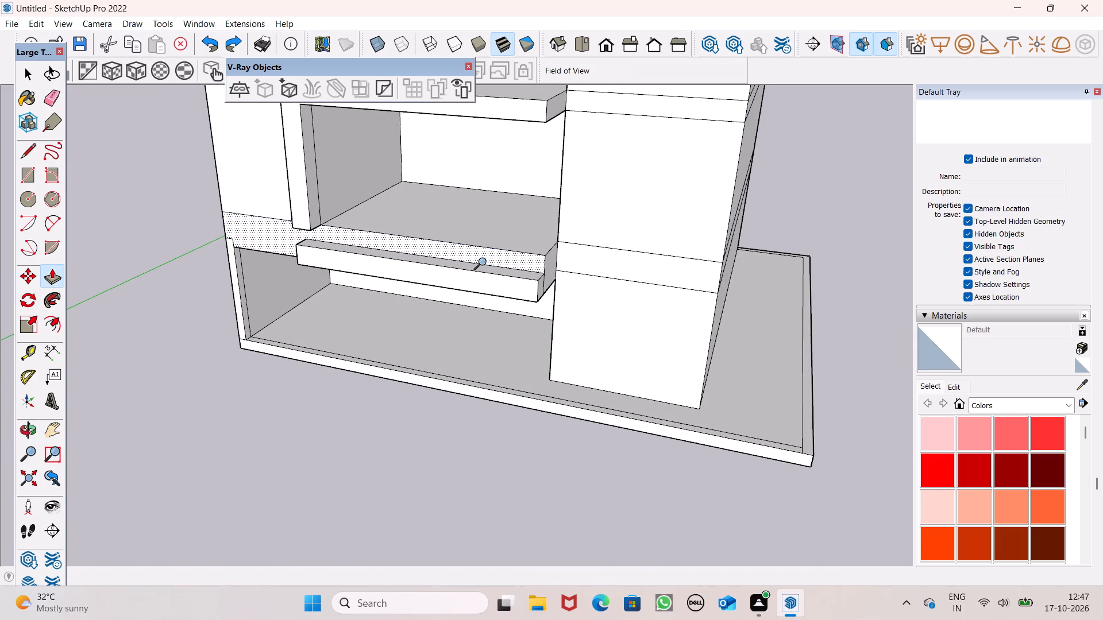
key("z")
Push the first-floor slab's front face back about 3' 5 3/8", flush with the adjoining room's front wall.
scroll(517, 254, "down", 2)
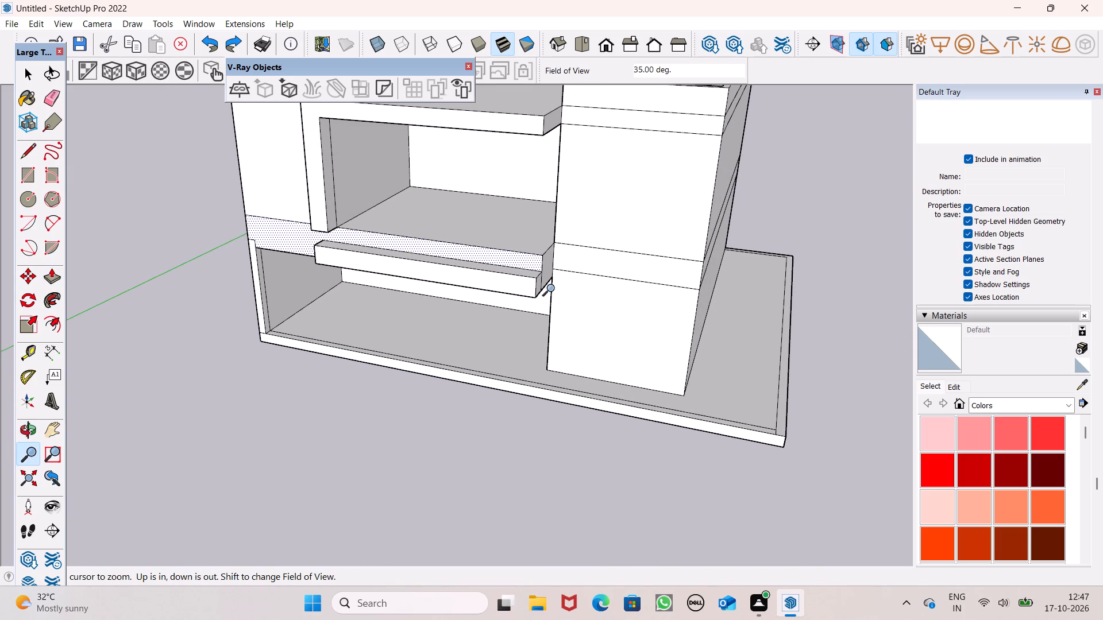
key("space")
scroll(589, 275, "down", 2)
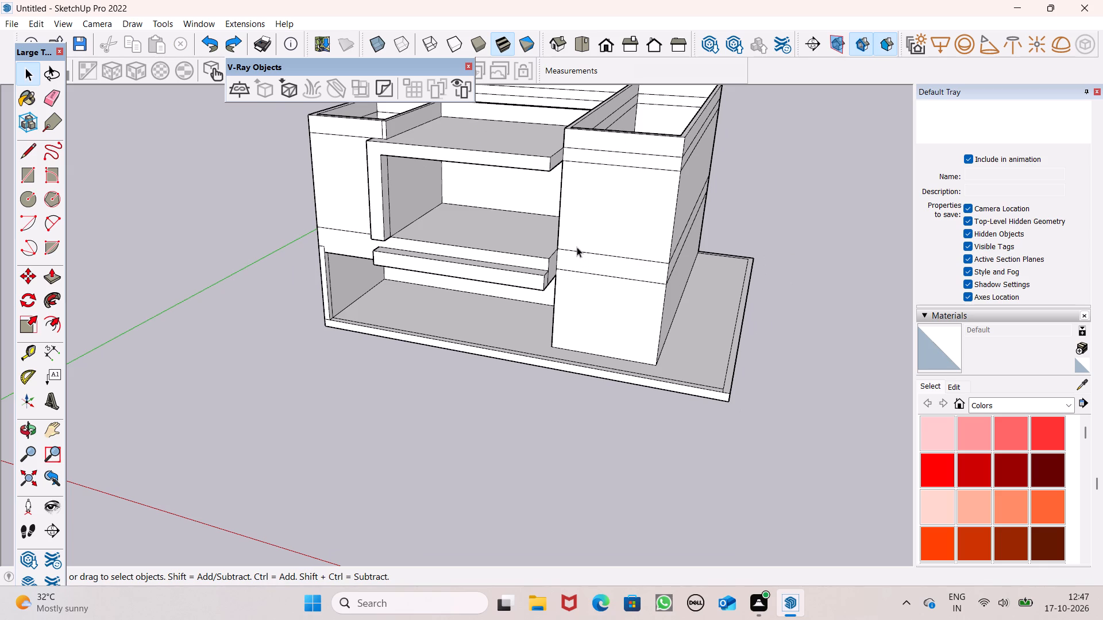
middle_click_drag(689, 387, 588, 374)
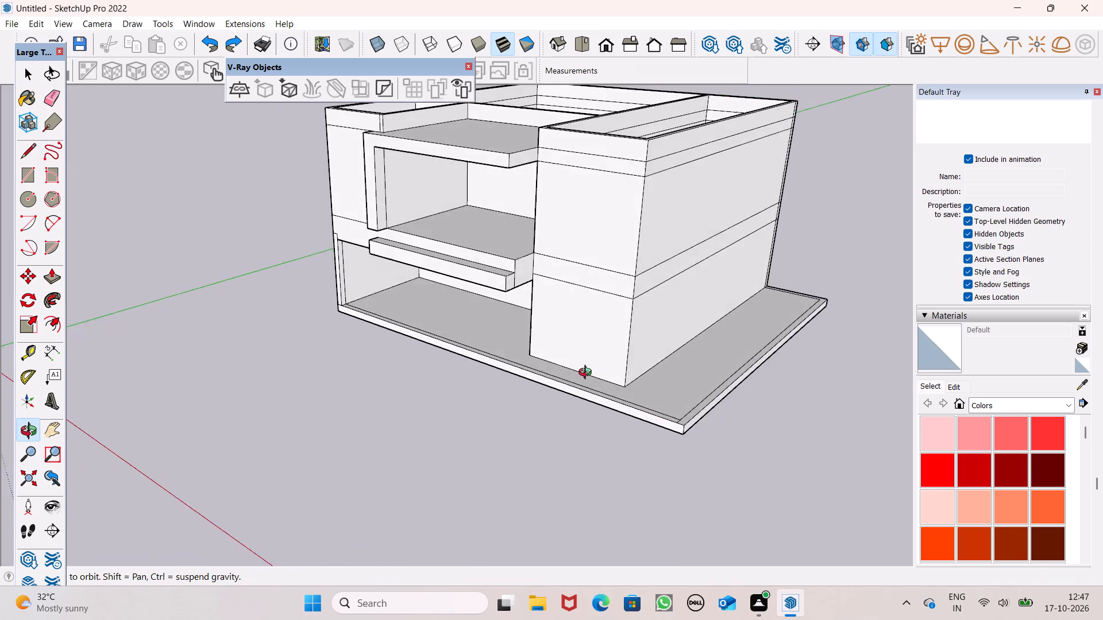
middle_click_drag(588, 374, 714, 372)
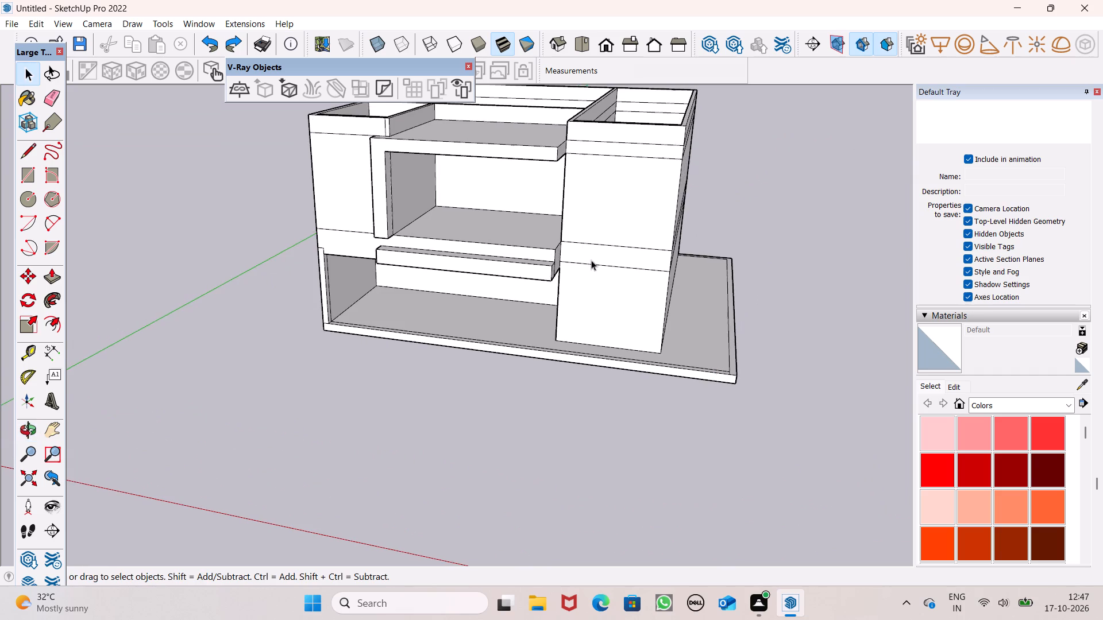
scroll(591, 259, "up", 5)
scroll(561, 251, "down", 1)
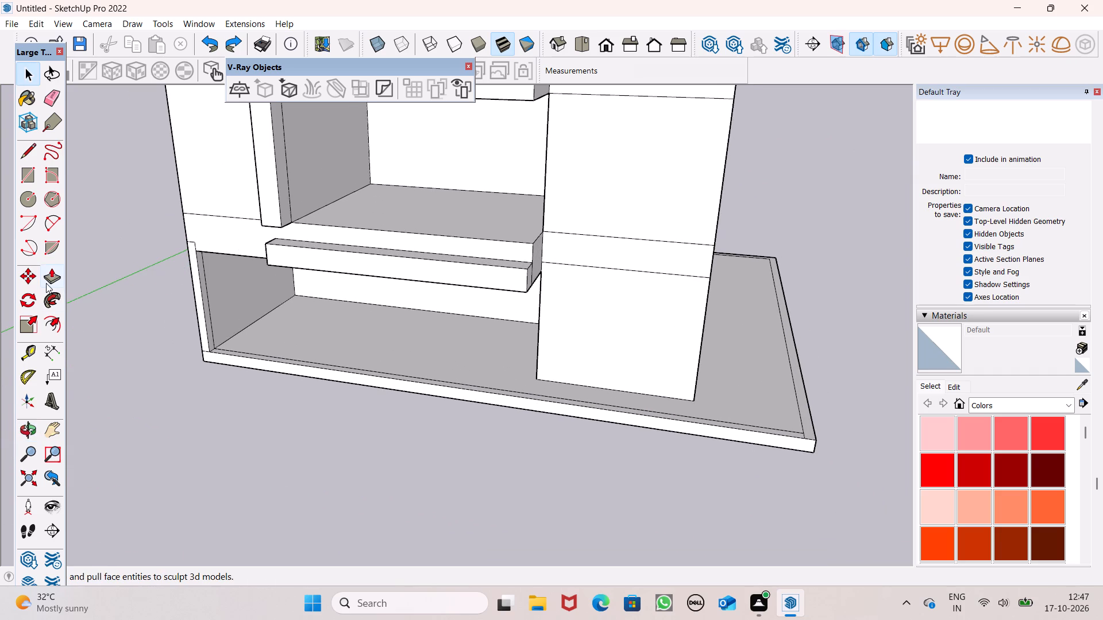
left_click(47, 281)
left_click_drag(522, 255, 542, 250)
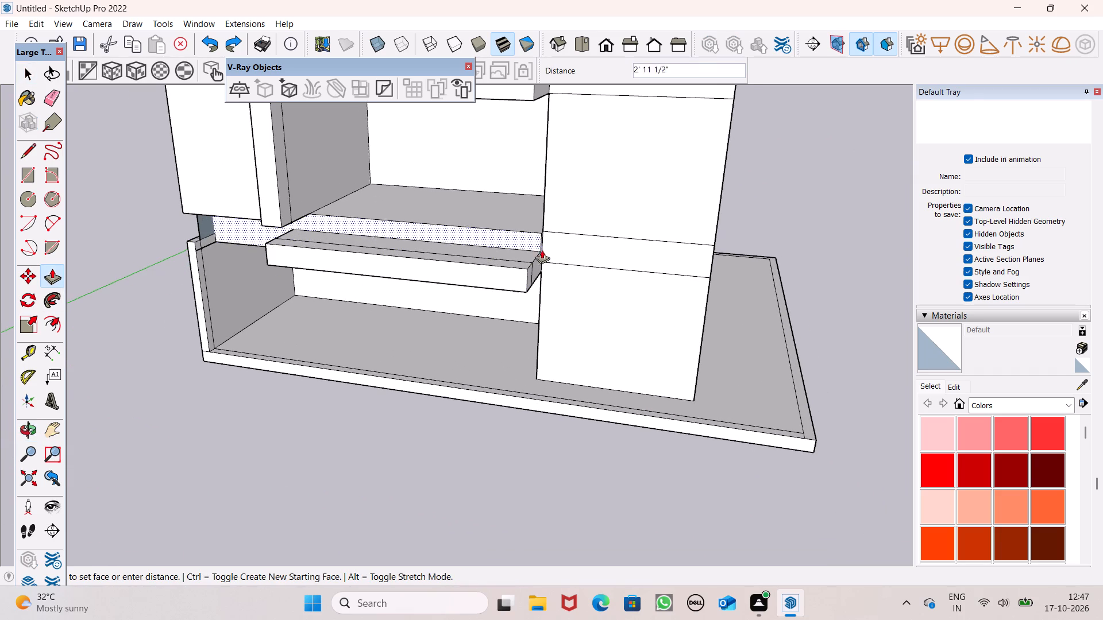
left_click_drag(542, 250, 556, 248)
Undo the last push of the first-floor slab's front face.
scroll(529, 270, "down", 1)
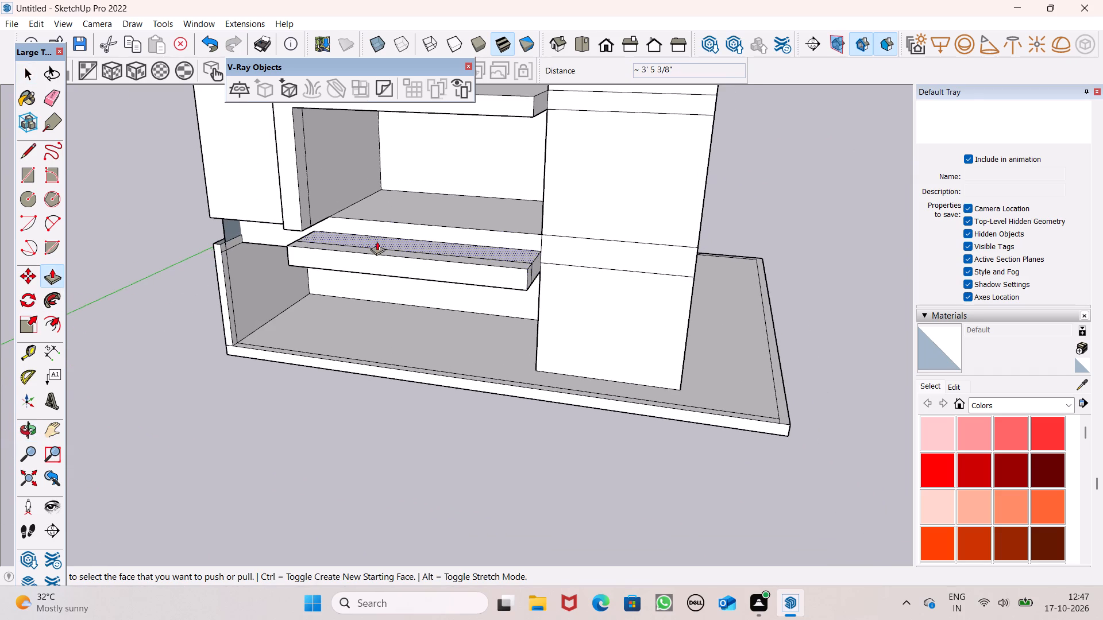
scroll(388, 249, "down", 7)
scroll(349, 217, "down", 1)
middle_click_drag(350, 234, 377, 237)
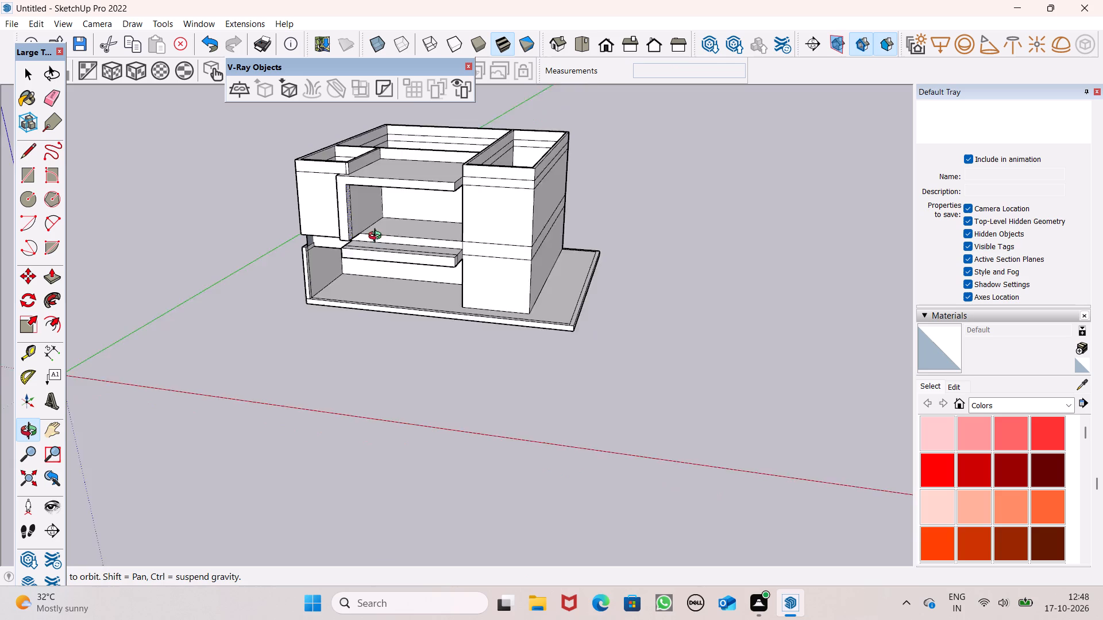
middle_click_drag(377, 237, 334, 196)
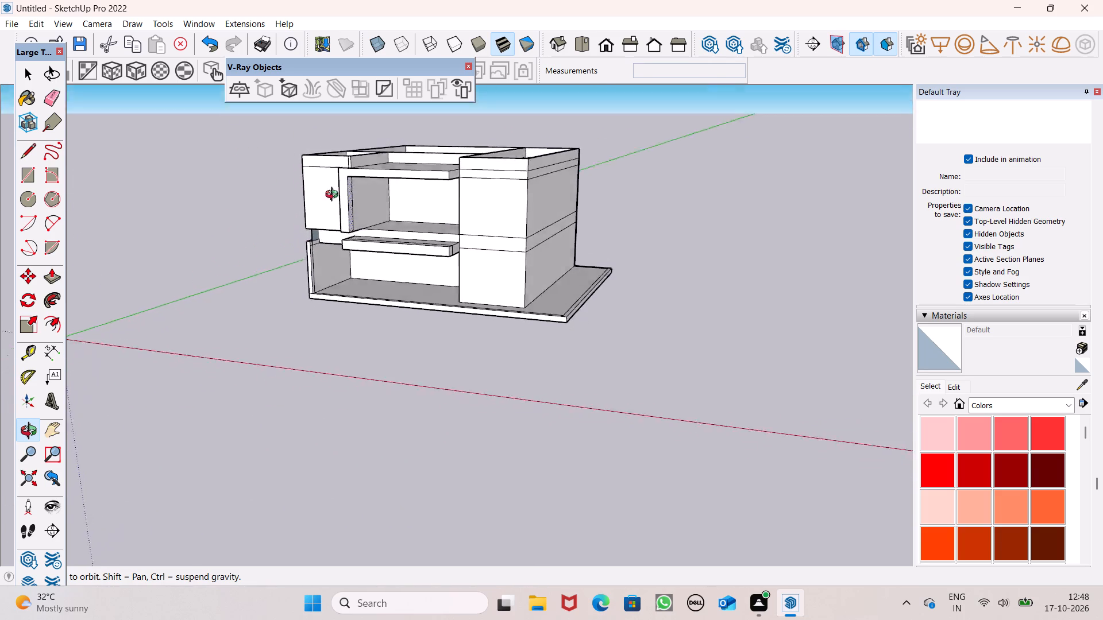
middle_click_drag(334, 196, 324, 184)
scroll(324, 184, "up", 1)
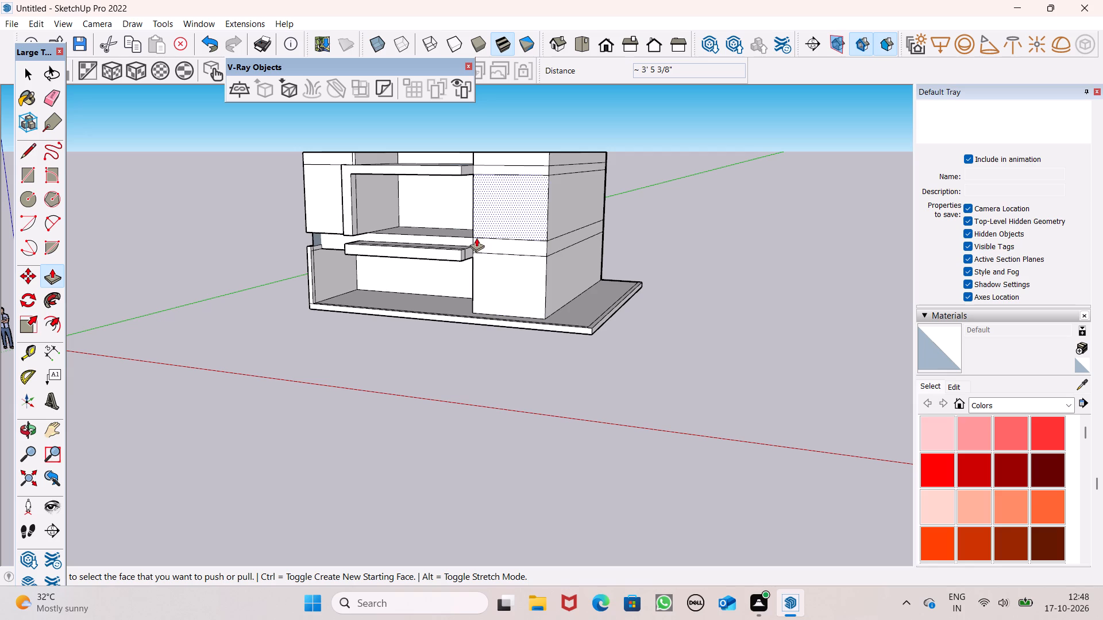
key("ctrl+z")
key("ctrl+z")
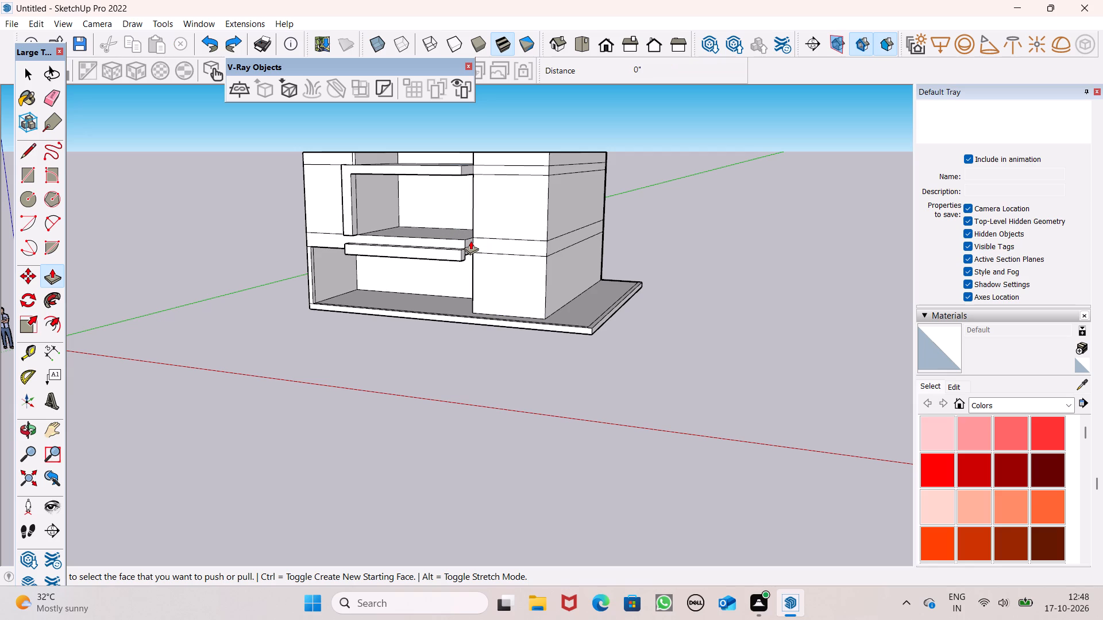
Examine how the first-floor slab's front end and the projecting strip meet the adjoining room's wall and the vertical fin.
middle_click_drag(453, 240, 394, 321)
scroll(468, 281, "up", 8)
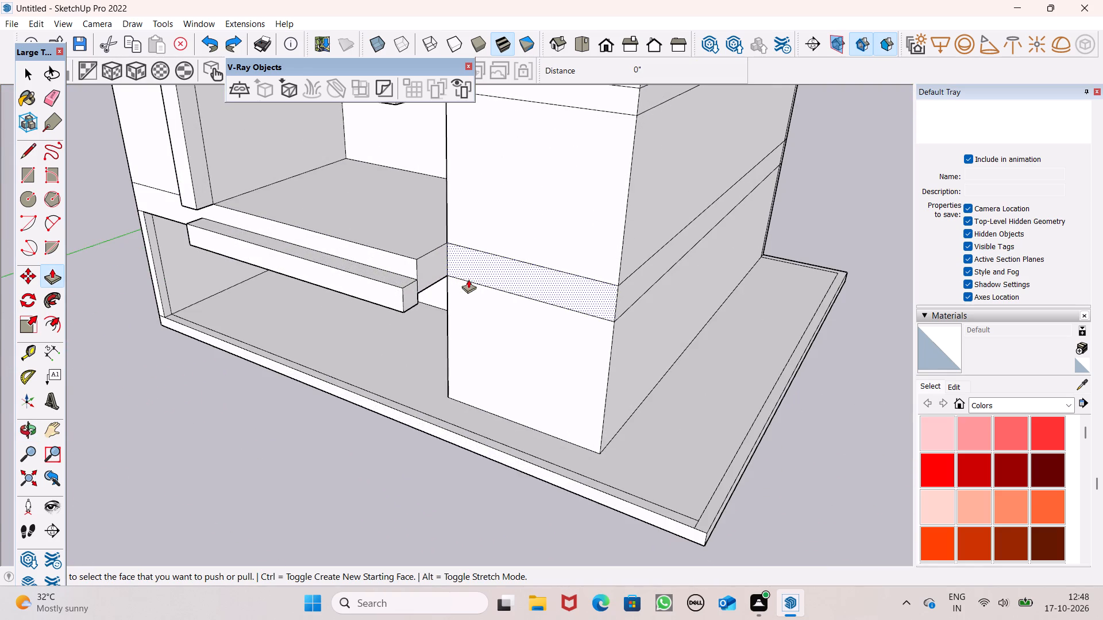
middle_click_drag(467, 280, 465, 277)
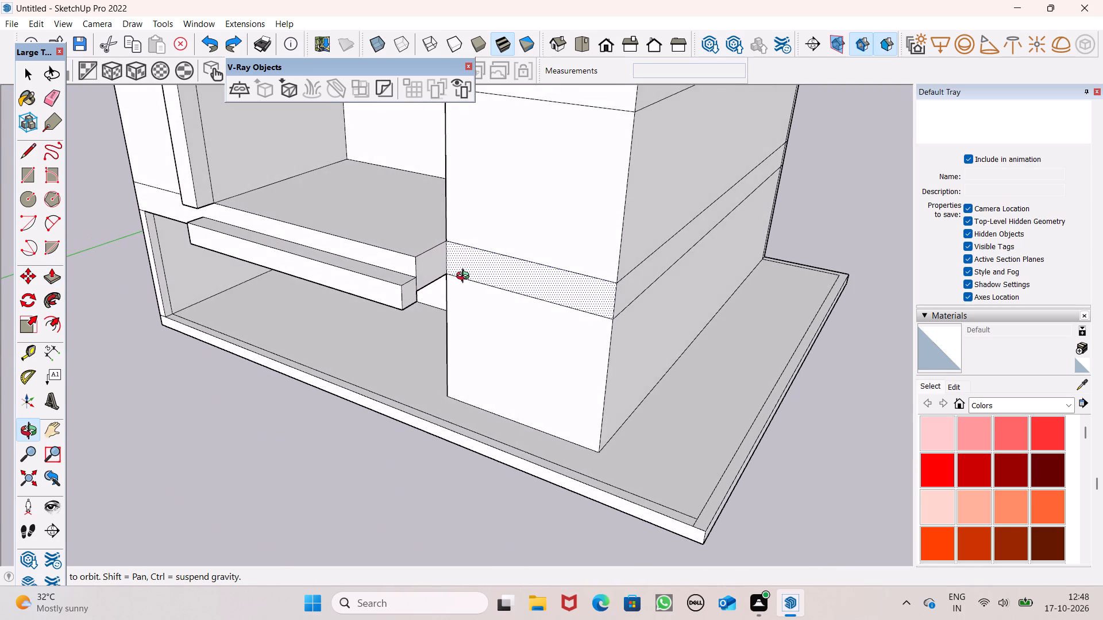
middle_click_drag(465, 277, 430, 290)
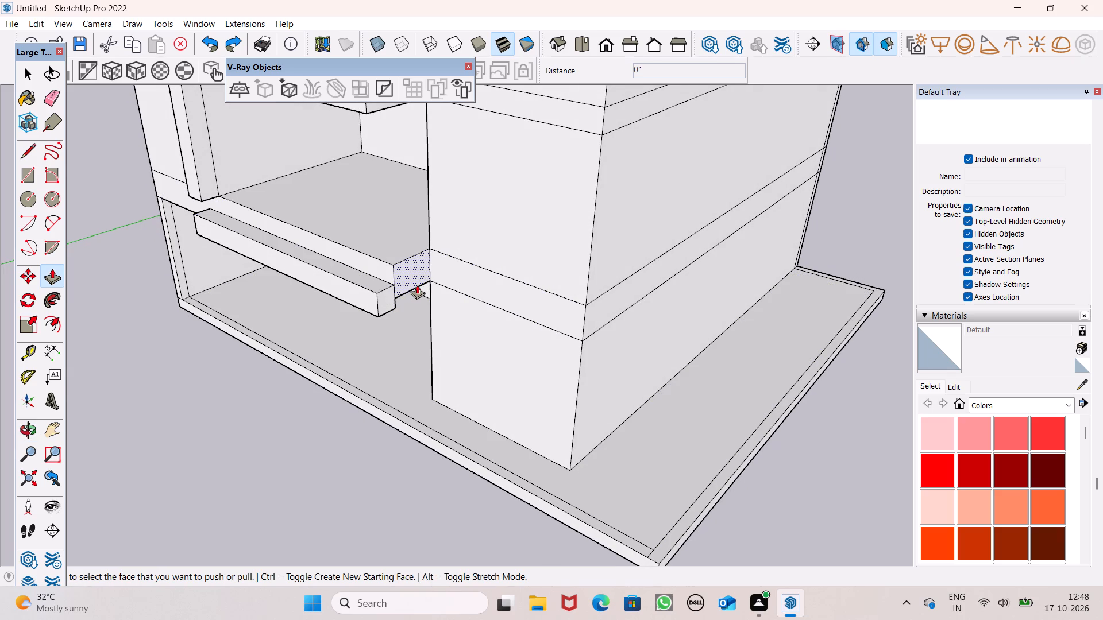
scroll(417, 285, "down", 1)
middle_click(448, 291)
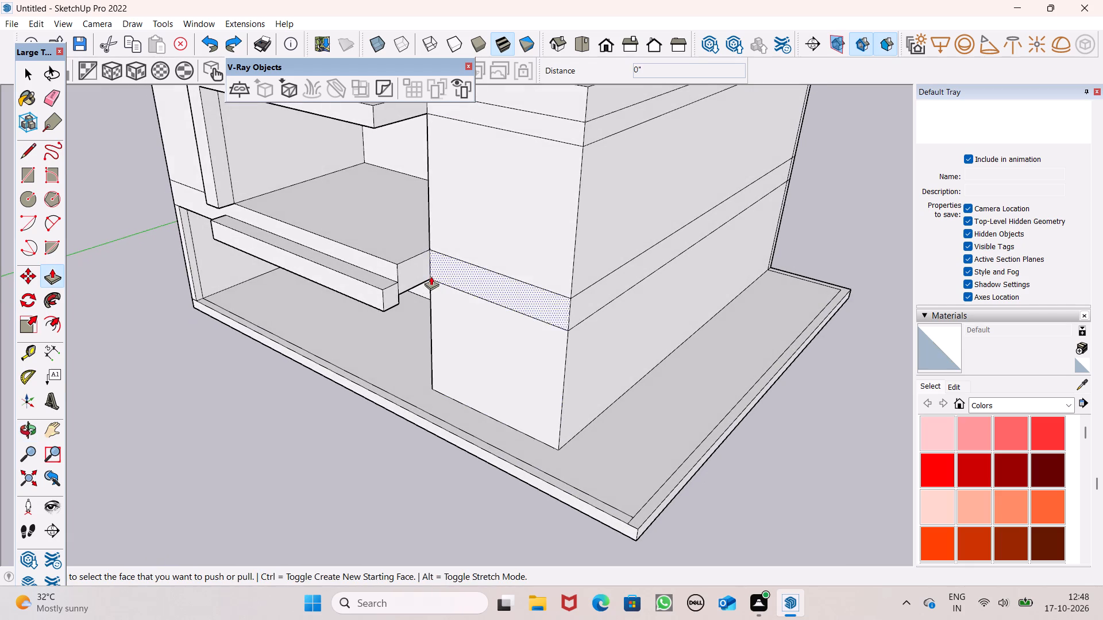
scroll(431, 276, "down", 6)
middle_click_drag(429, 277, 516, 301)
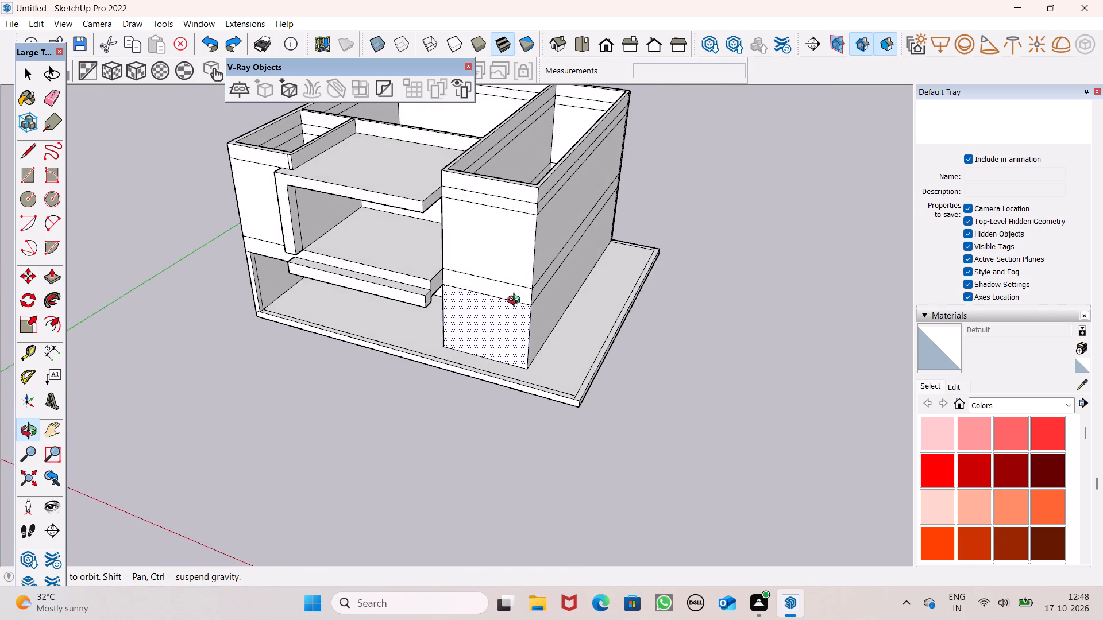
middle_click_drag(516, 301, 524, 292)
left_click(29, 149)
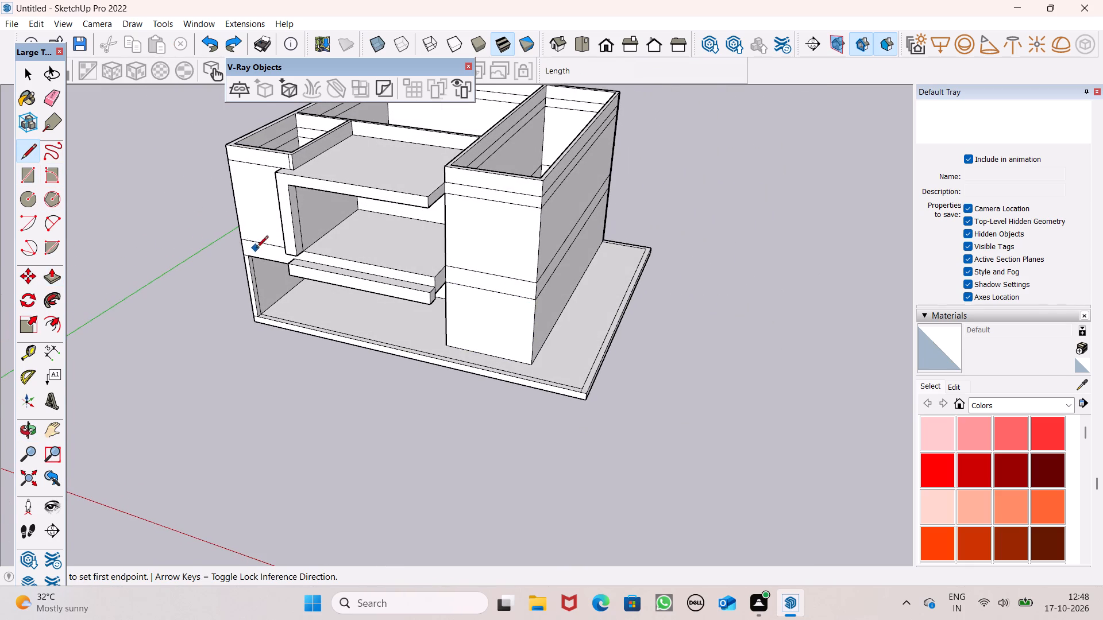
scroll(262, 251, "up", 6)
middle_click_drag(493, 331, 337, 286)
scroll(395, 302, "up", 1)
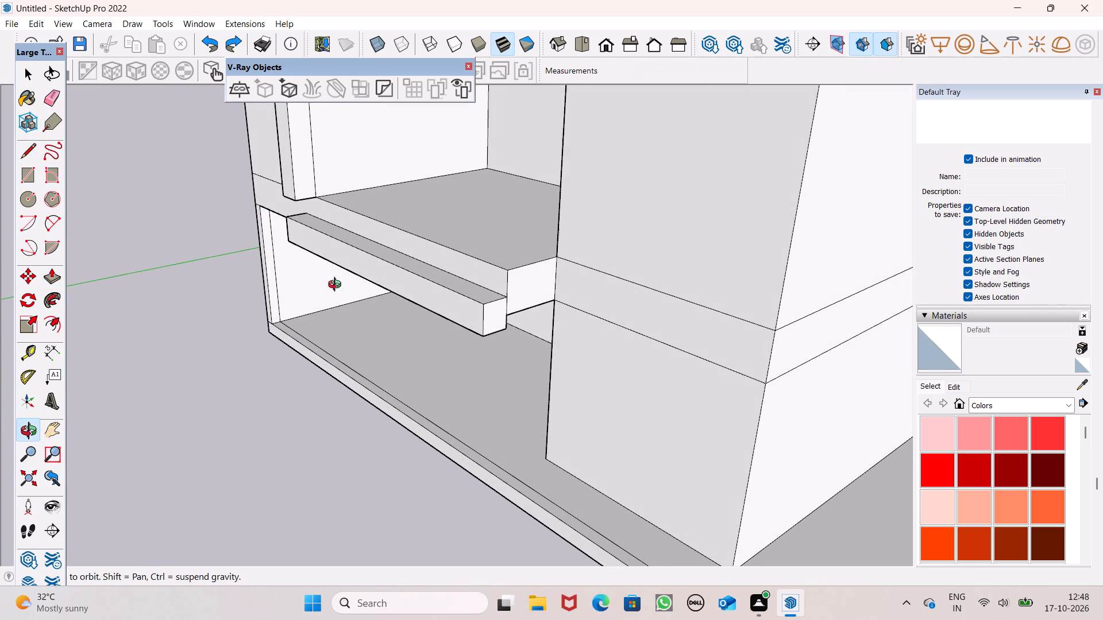
middle_click_drag(337, 286, 344, 288)
scroll(381, 300, "down", 3)
middle_click_drag(389, 315, 574, 261)
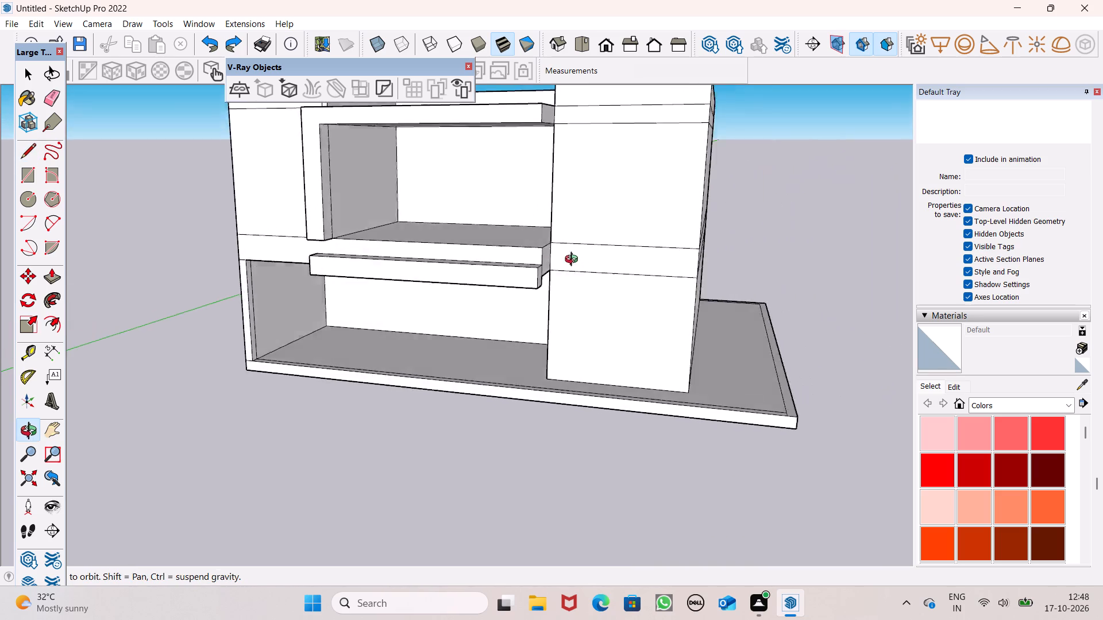
middle_click_drag(574, 261, 591, 254)
scroll(596, 251, "down", 4)
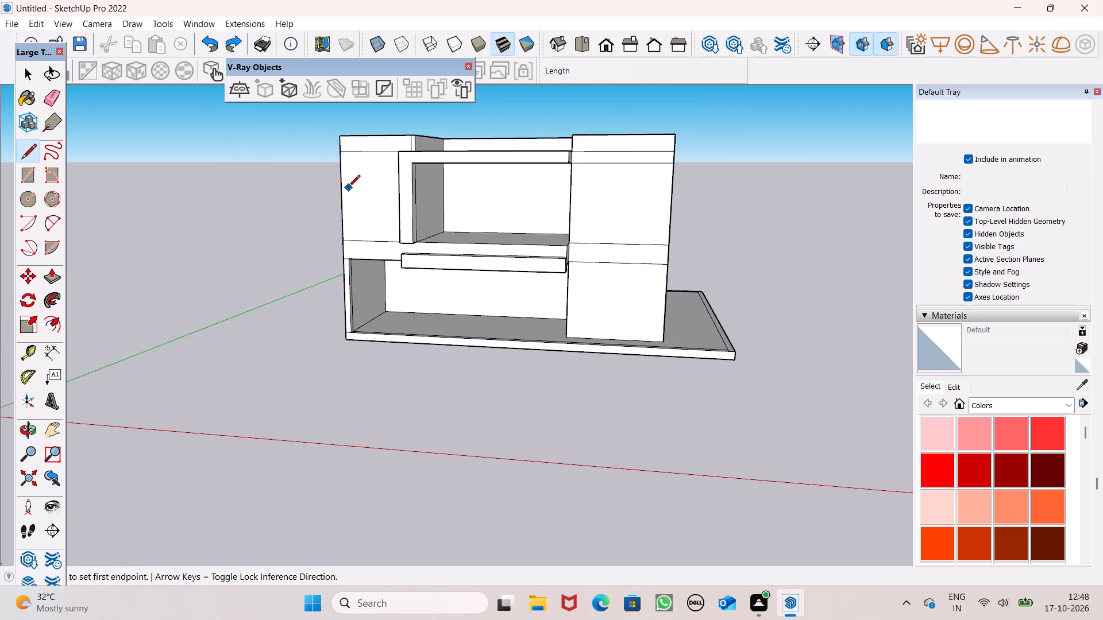
Undo the front strip, vertical fin and upper slab edits, back to before the upper slab was pulled out.
key("ctrl+z")
key("ctrl+z")
key("ctrl+z")
key("ctrl+z")
key("ctrl+z")
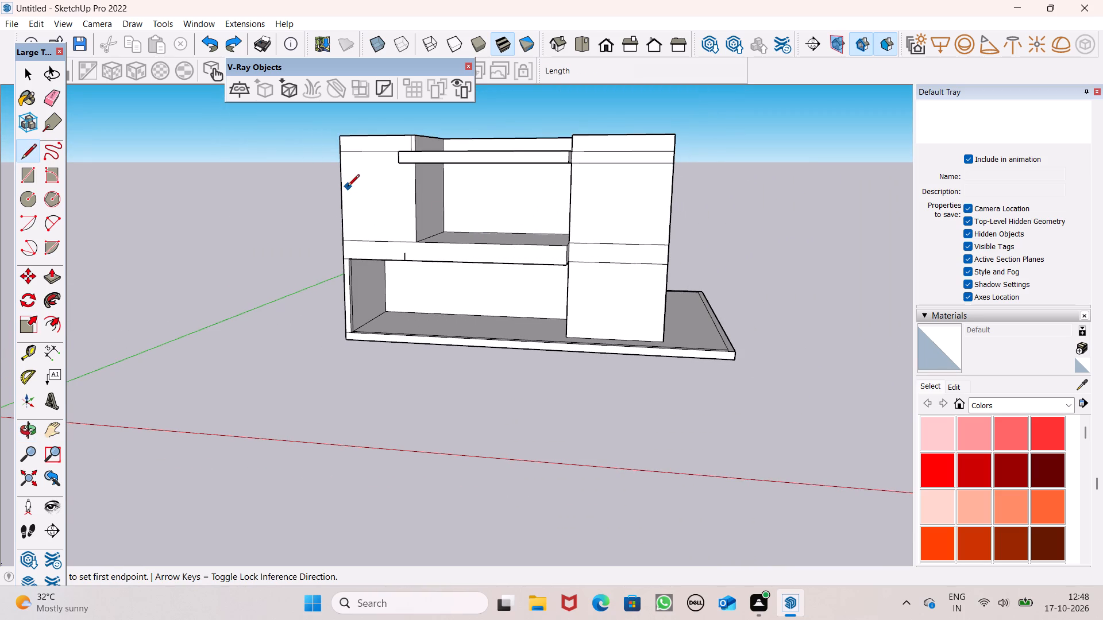
key("ctrl+z")
key("ctrl+z")
key("ctrl+z")
key("ctrl+z")
key("ctrl+z")
key("ctrl+z")
key("ctrl+z")
key("ctrl+z")
type("zz")
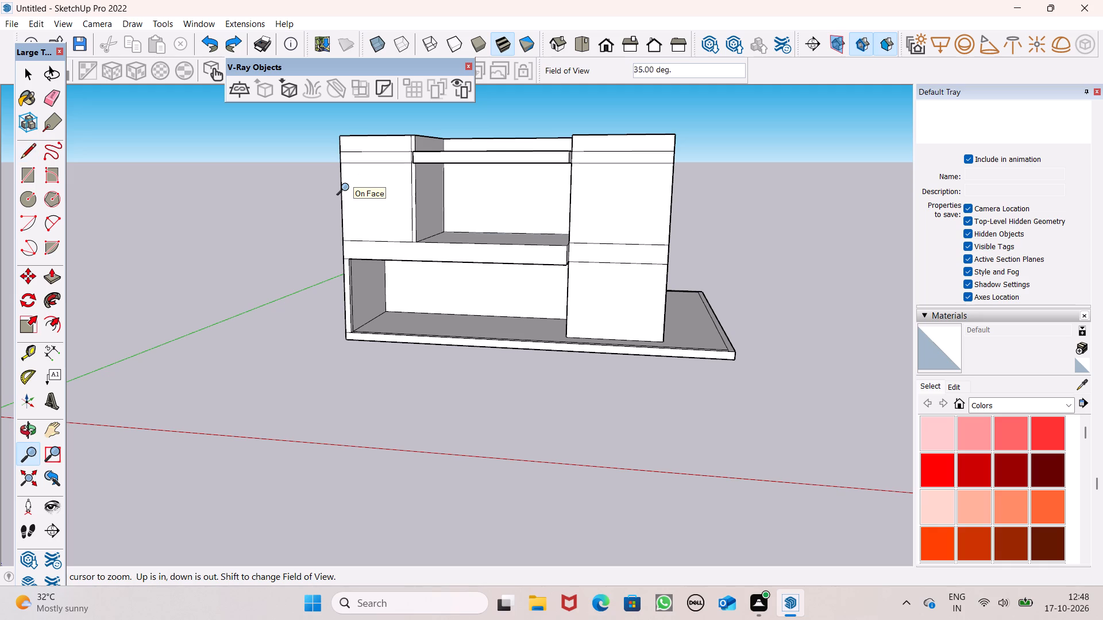
key("ctrl+z")
key("ctrl+z")
key("z")
key("space")
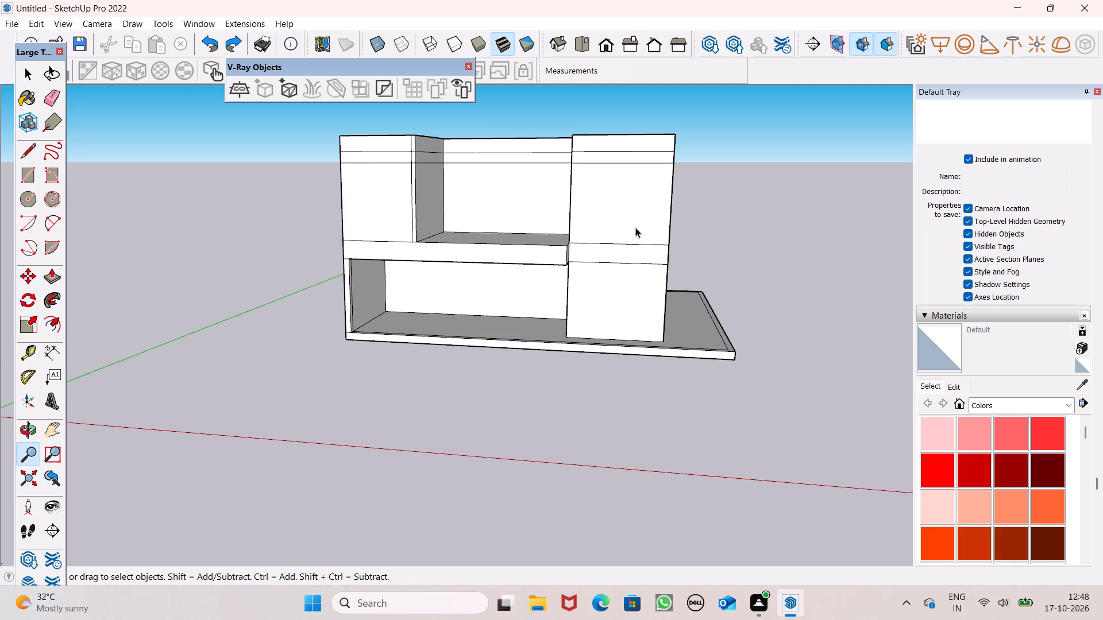
Pull the upper slab band on the recessed wall out 15' 3 5/8", flush with the adjoining room's front wall.
scroll(625, 229, "down", 3)
middle_click_drag(557, 263, 671, 393)
scroll(598, 293, "up", 1)
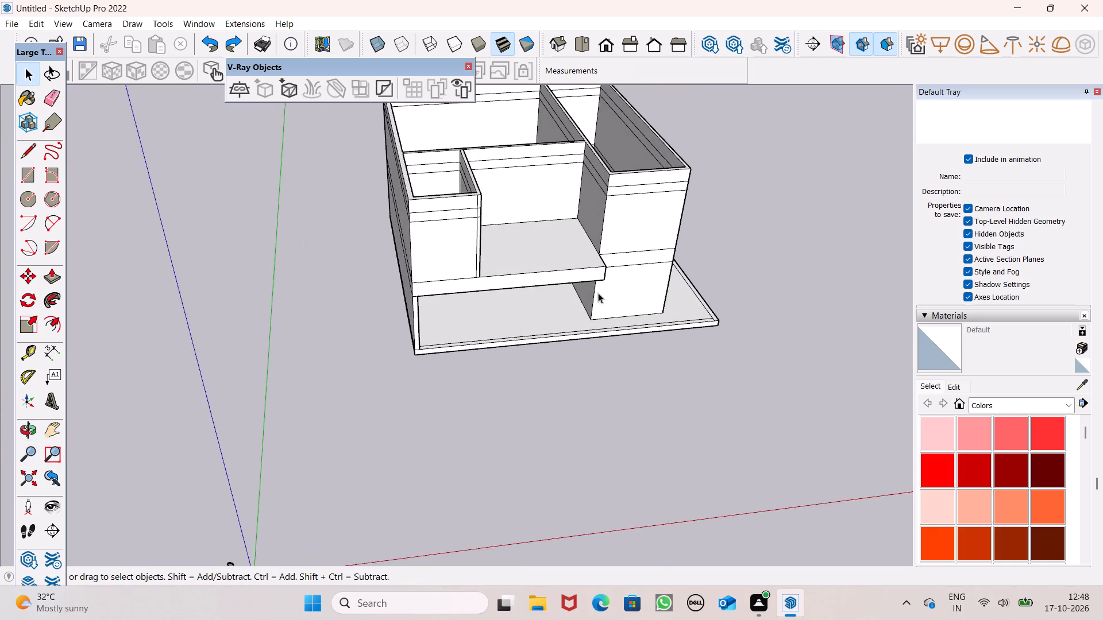
scroll(598, 293, "up", 3)
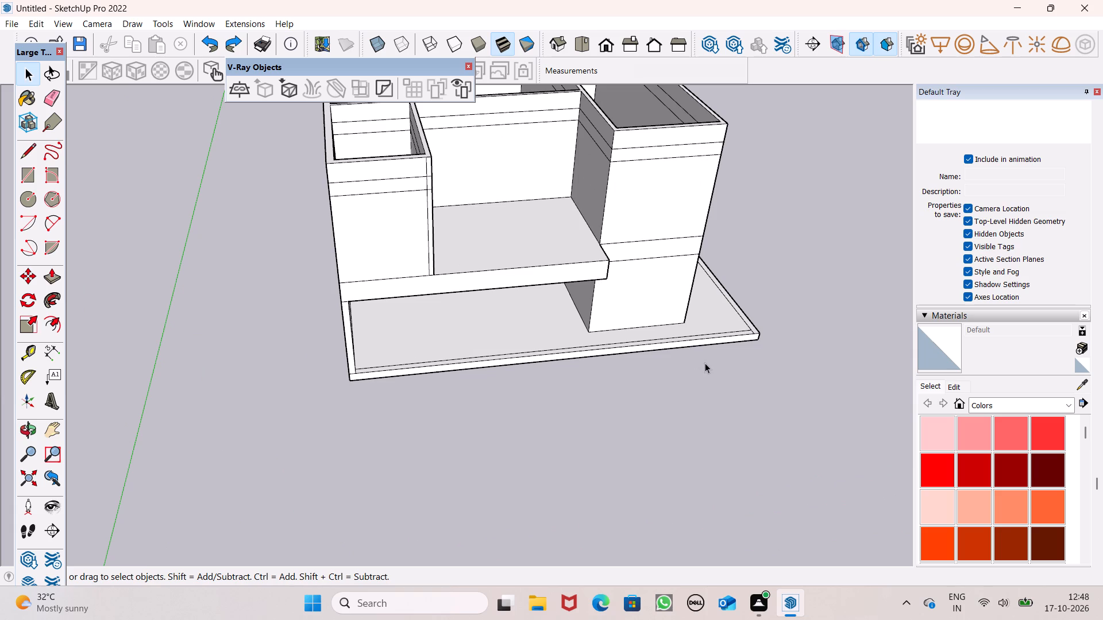
scroll(685, 352, "down", 2)
middle_click_drag(666, 228, 550, 223)
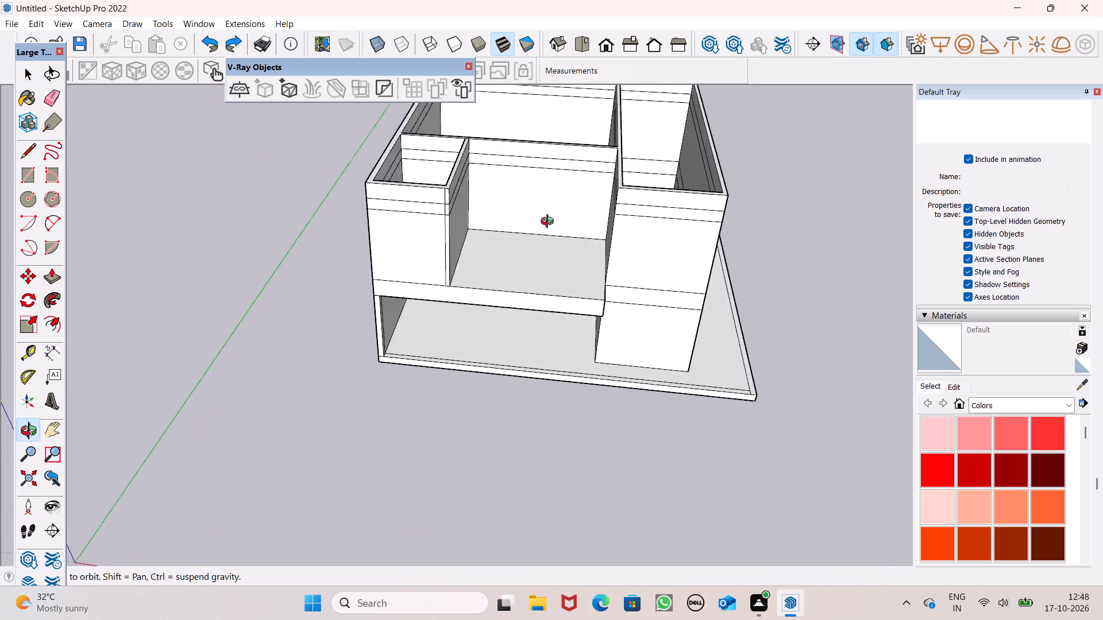
middle_click_drag(550, 223, 516, 221)
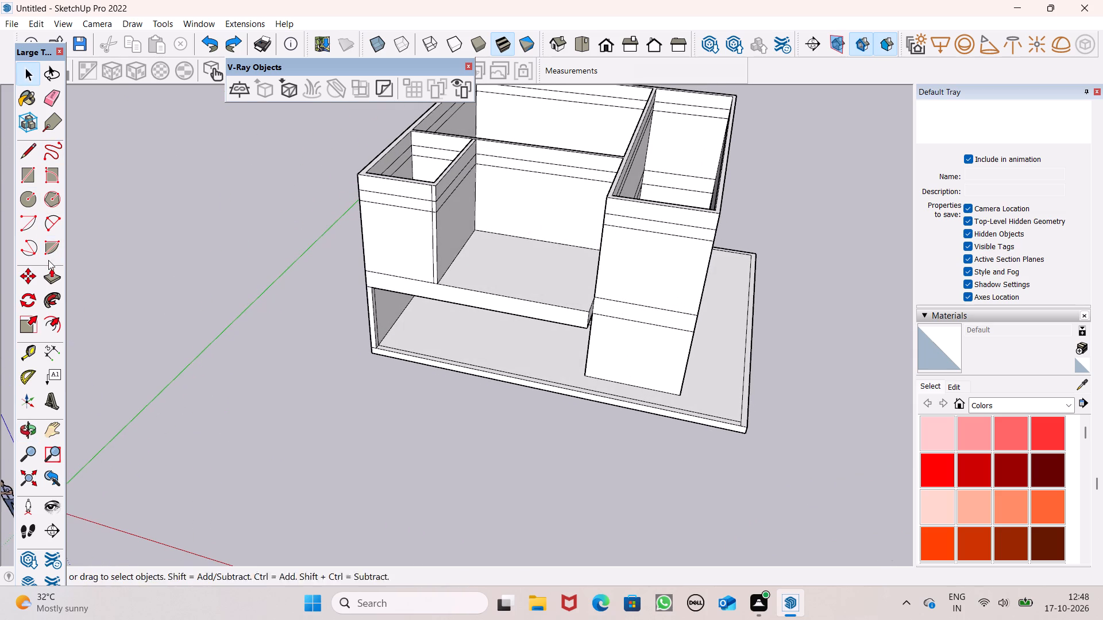
left_click(49, 272)
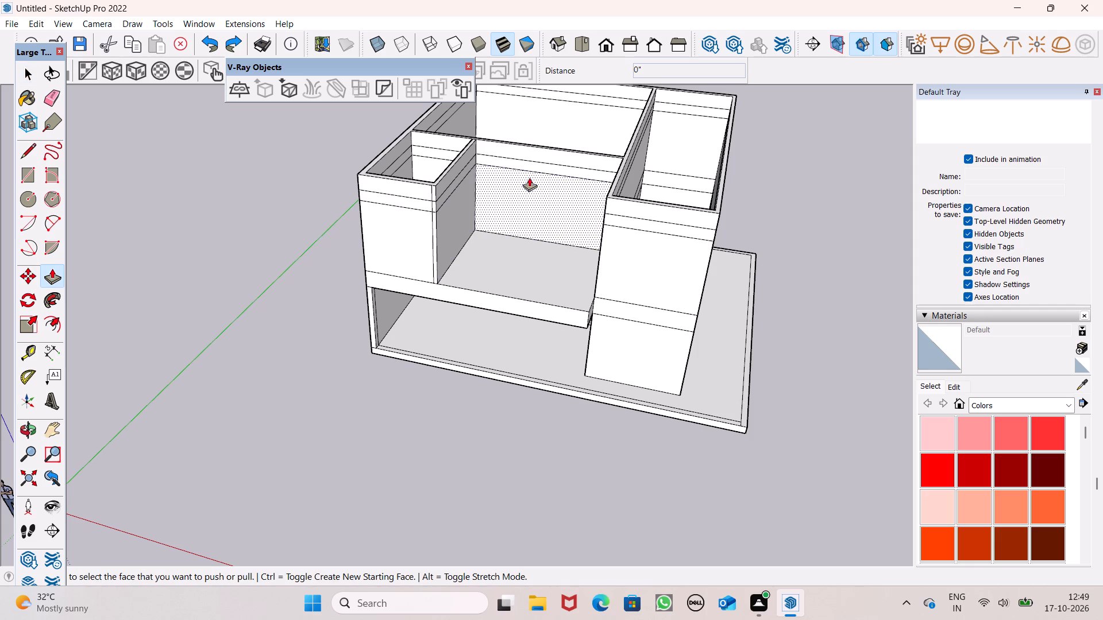
left_click_drag(543, 165, 414, 207)
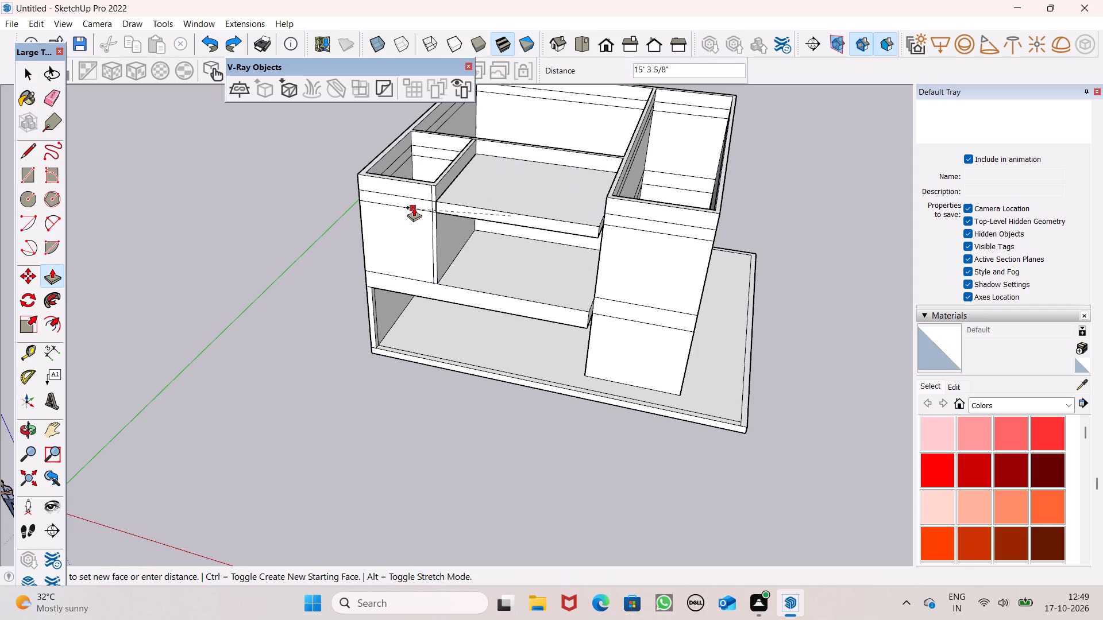
left_click_drag(414, 207, 431, 207)
Examine the extended upper slab and the first-floor slab against the two adjoining front blocks from several angles.
middle_click_drag(552, 292, 450, 248)
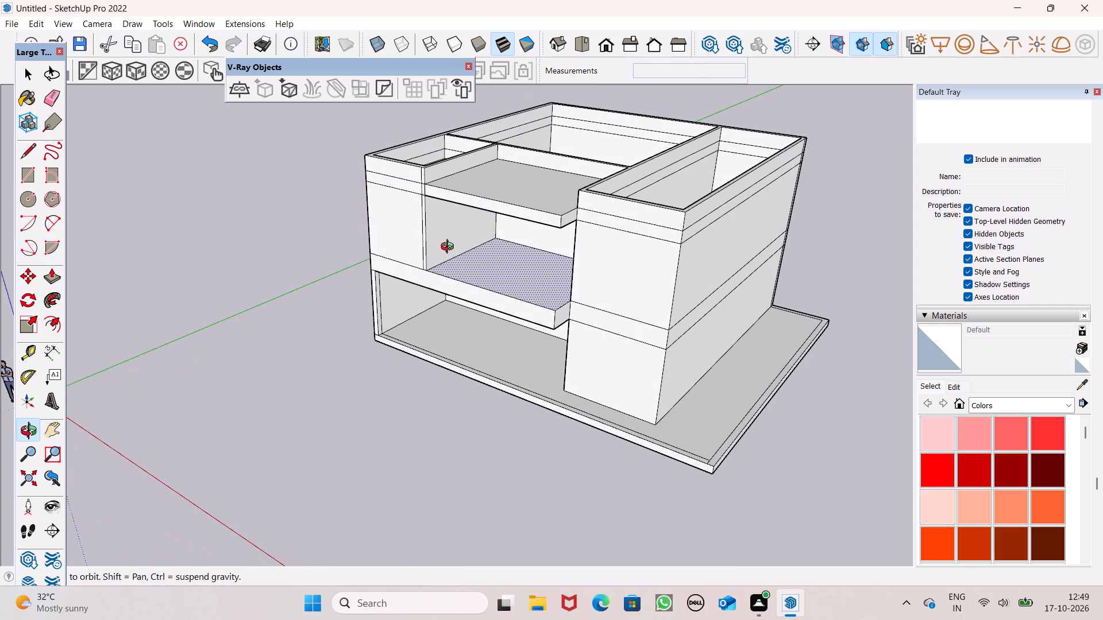
middle_click_drag(450, 248, 618, 175)
scroll(619, 175, "up", 5)
middle_click_drag(596, 187, 464, 226)
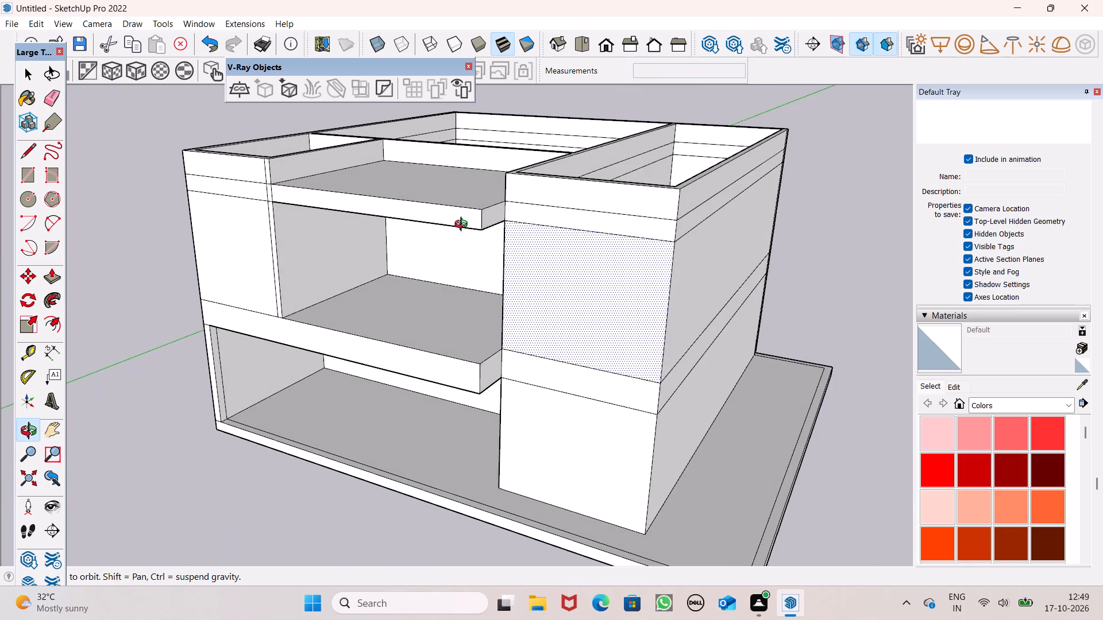
middle_click_drag(464, 226, 462, 226)
scroll(480, 226, "up", 1)
middle_click_drag(539, 222, 722, 214)
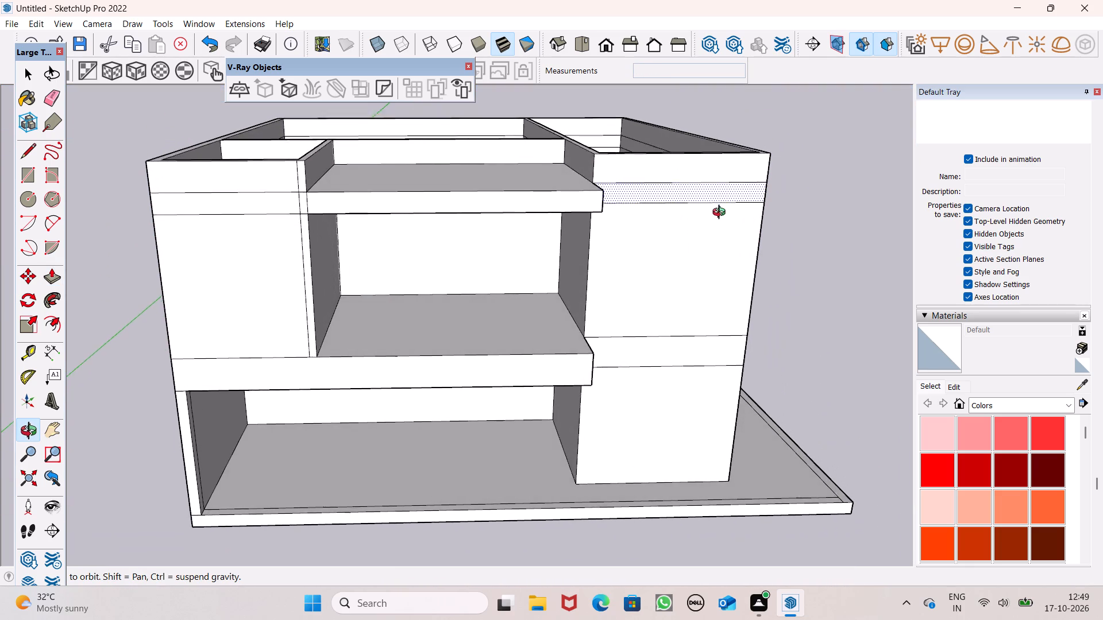
middle_click_drag(722, 214, 720, 214)
scroll(565, 210, "up", 1)
middle_click_drag(563, 210, 558, 195)
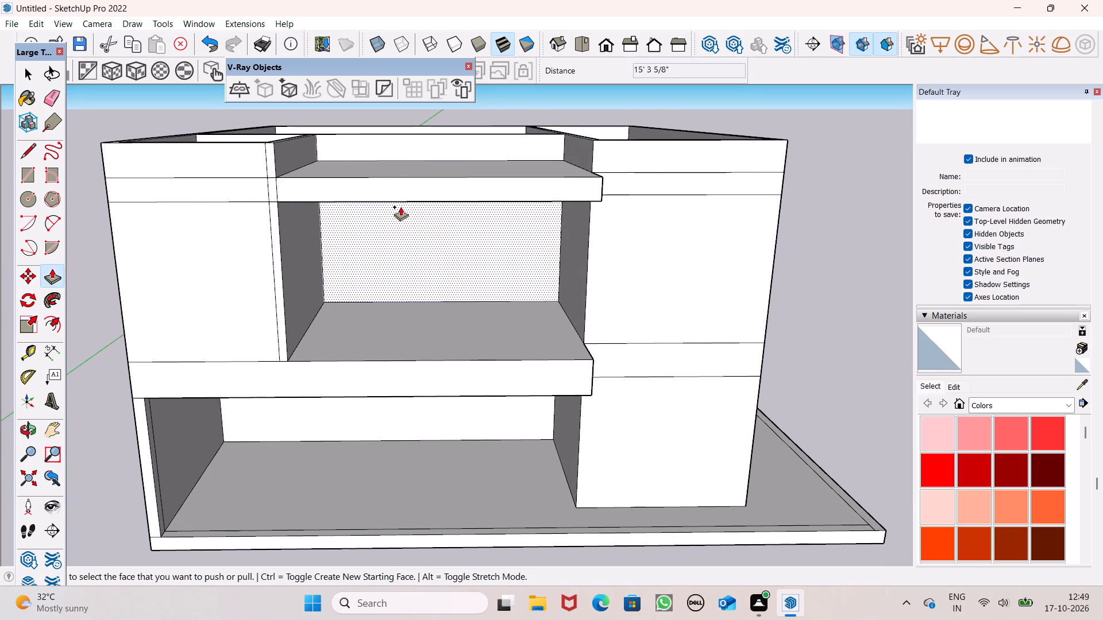
scroll(418, 212, "down", 1)
scroll(575, 216, "down", 1)
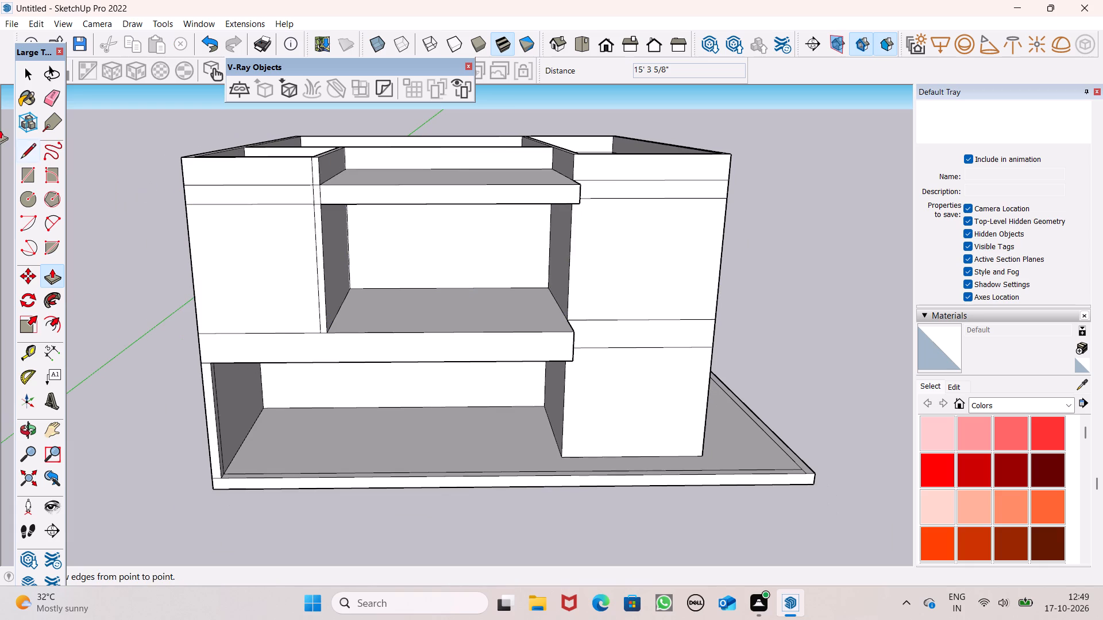
Outline a strip along the first-floor slab front's lower half: about 1' 3" up from the bottom edge, then about 21' 1 5/8" to its end.
left_click(29, 147)
scroll(310, 385, "up", 5)
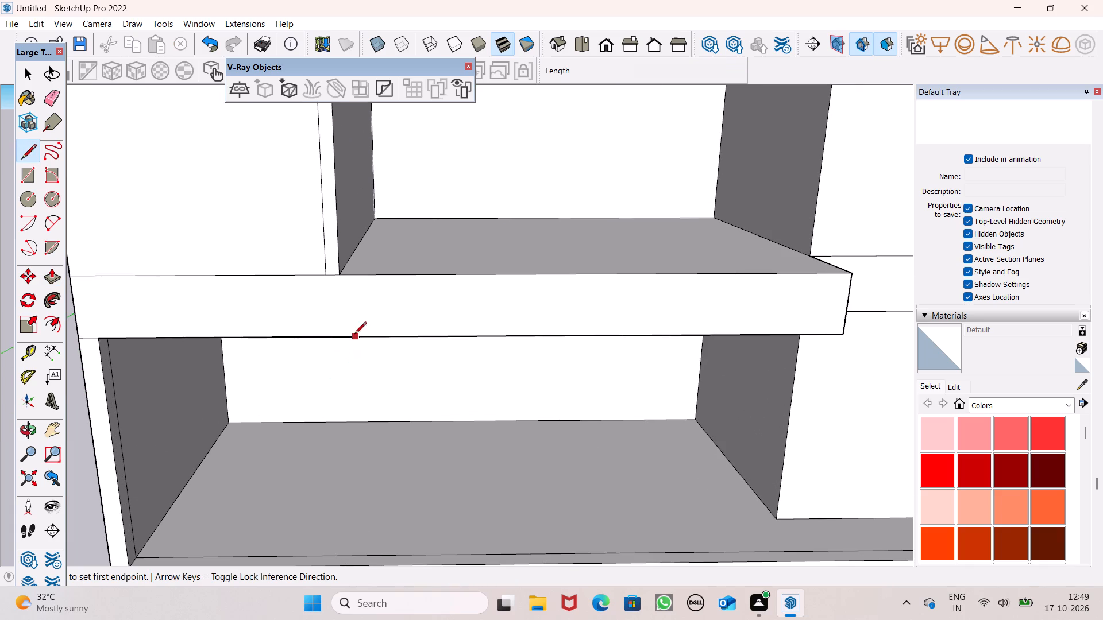
left_click(295, 333)
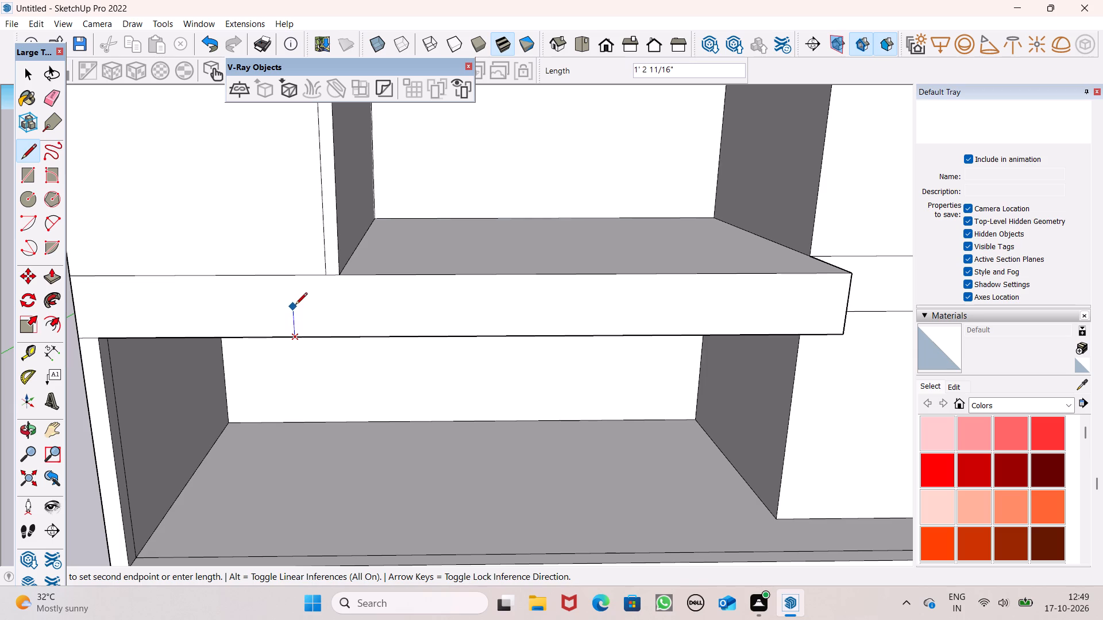
left_click(295, 305)
scroll(453, 316, "down", 5)
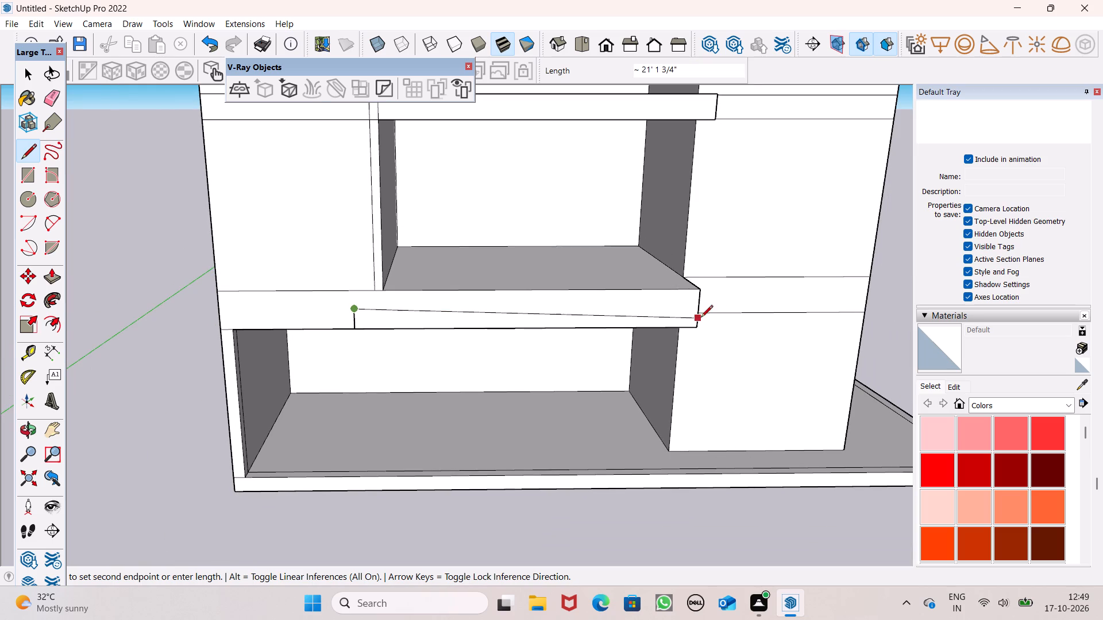
left_click(700, 304)
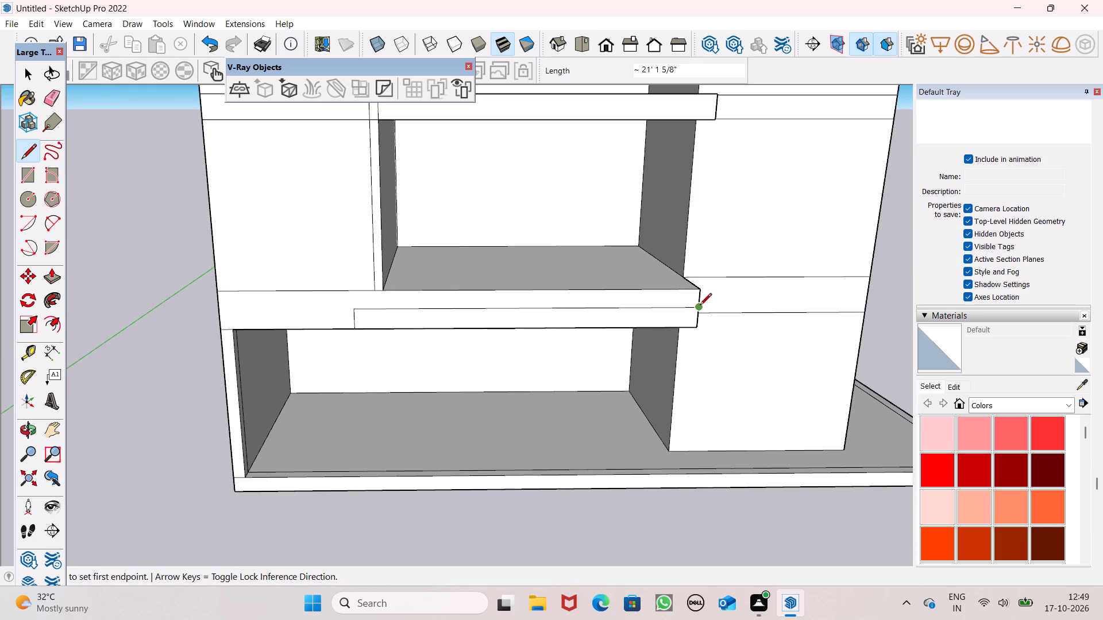
Examine how the outlined strip lines up with the upper slab and the adjoining room's front wall.
scroll(356, 292, "down", 4)
middle_click_drag(647, 335, 519, 352)
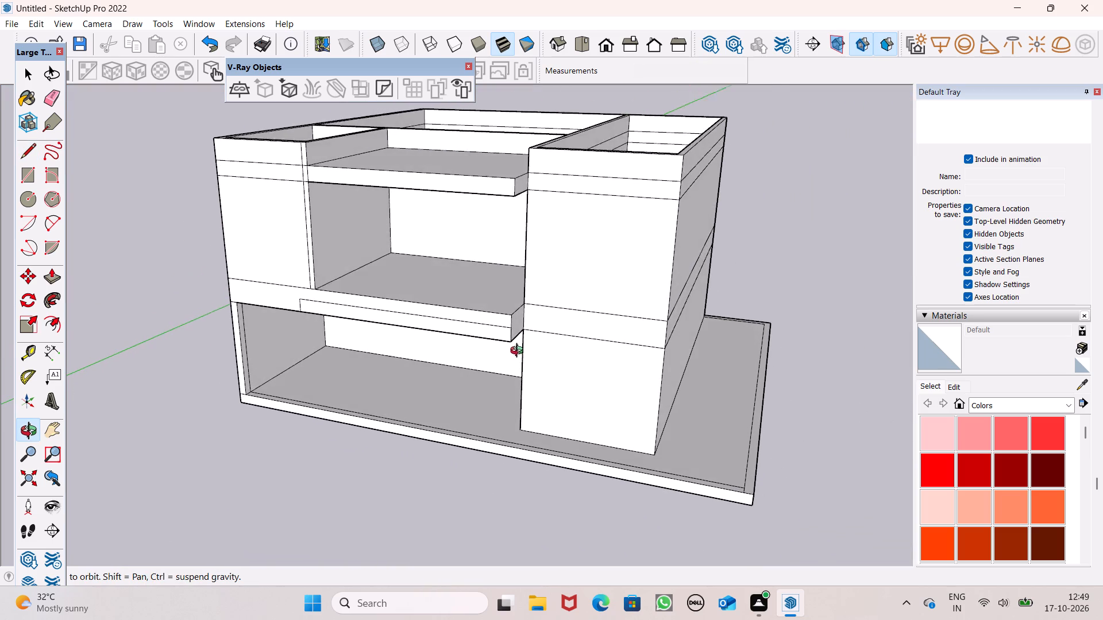
middle_click_drag(519, 352, 519, 354)
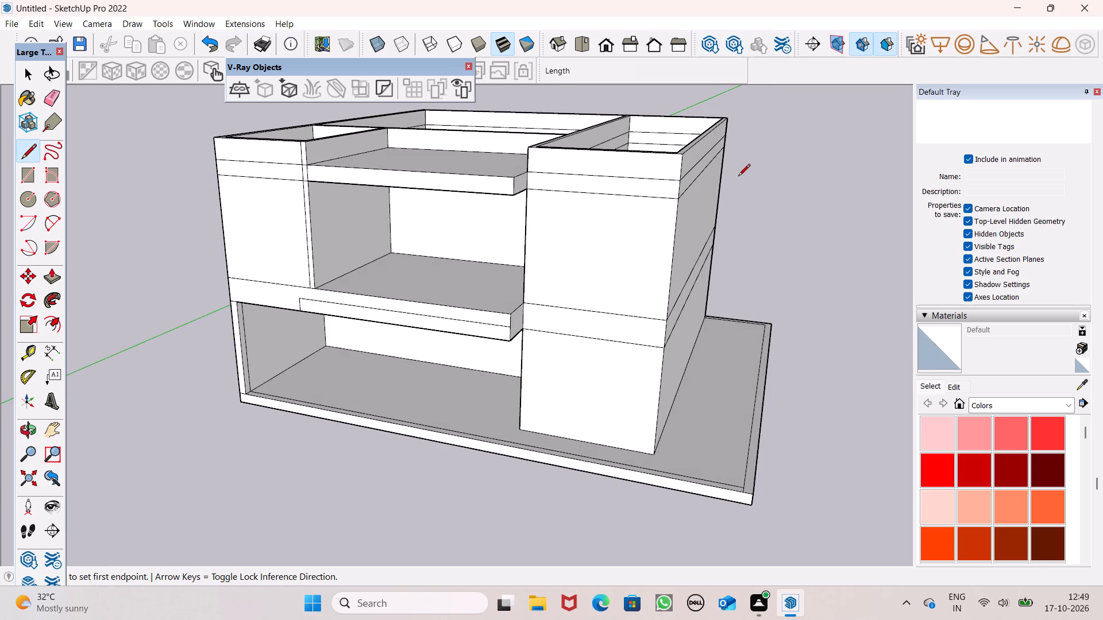
middle_click_drag(588, 295, 696, 272)
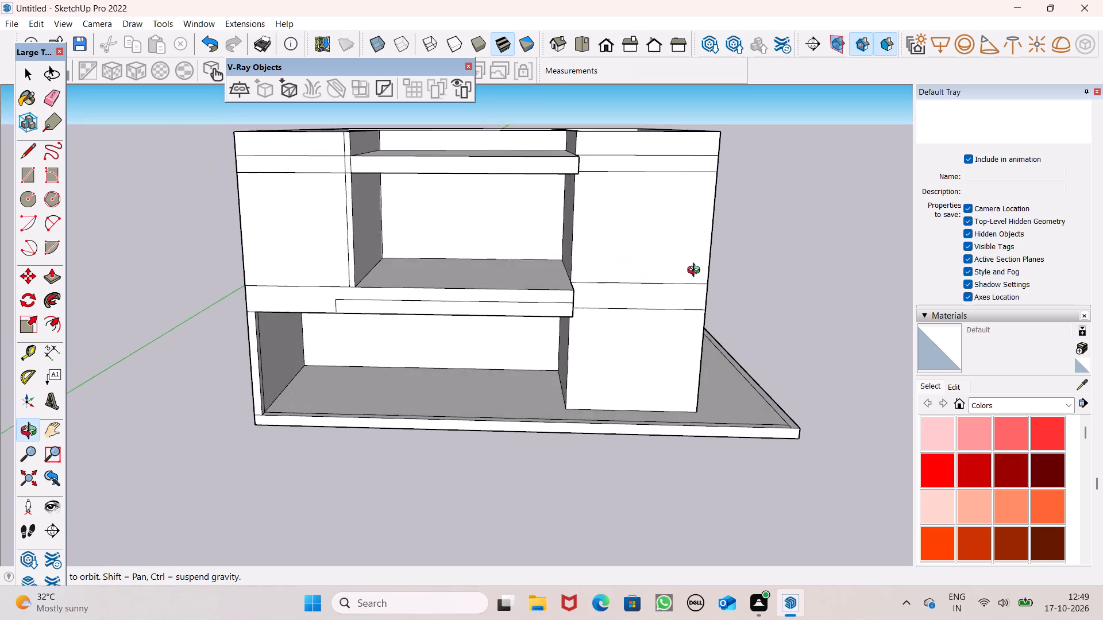
middle_click_drag(696, 272, 698, 270)
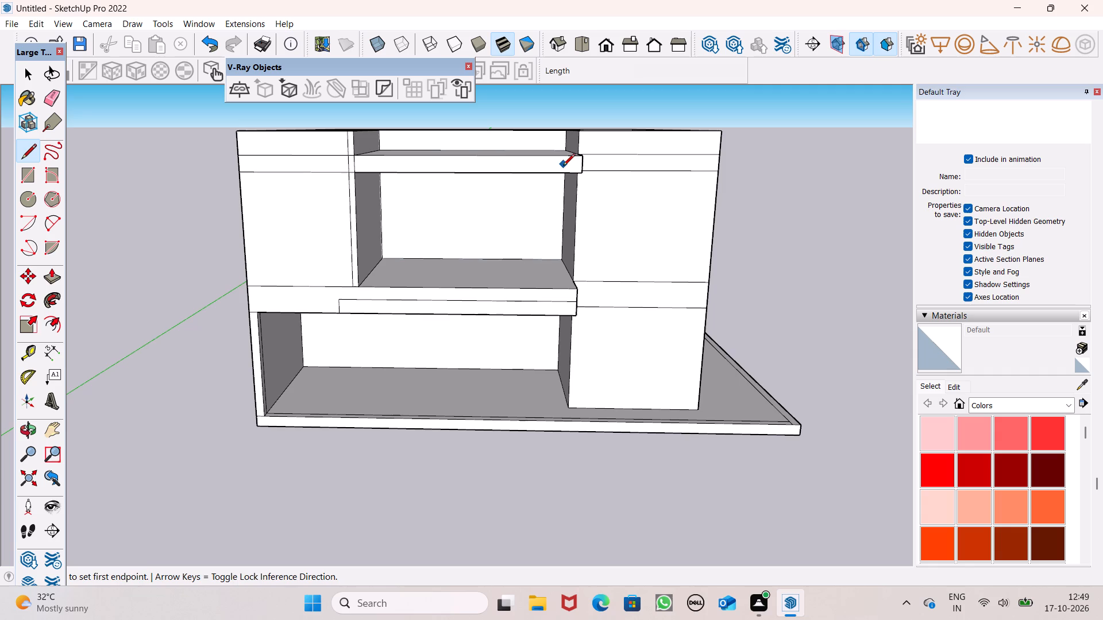
middle_click_drag(615, 244, 610, 281)
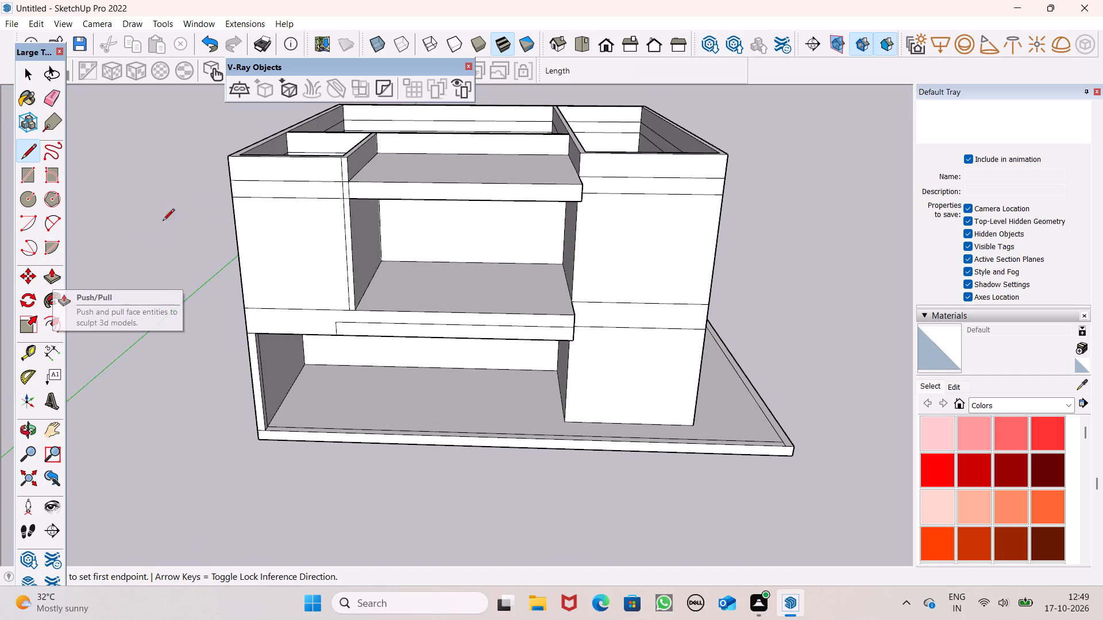
middle_click_drag(241, 233, 268, 223)
scroll(263, 243, "up", 1)
scroll(317, 191, "down", 1)
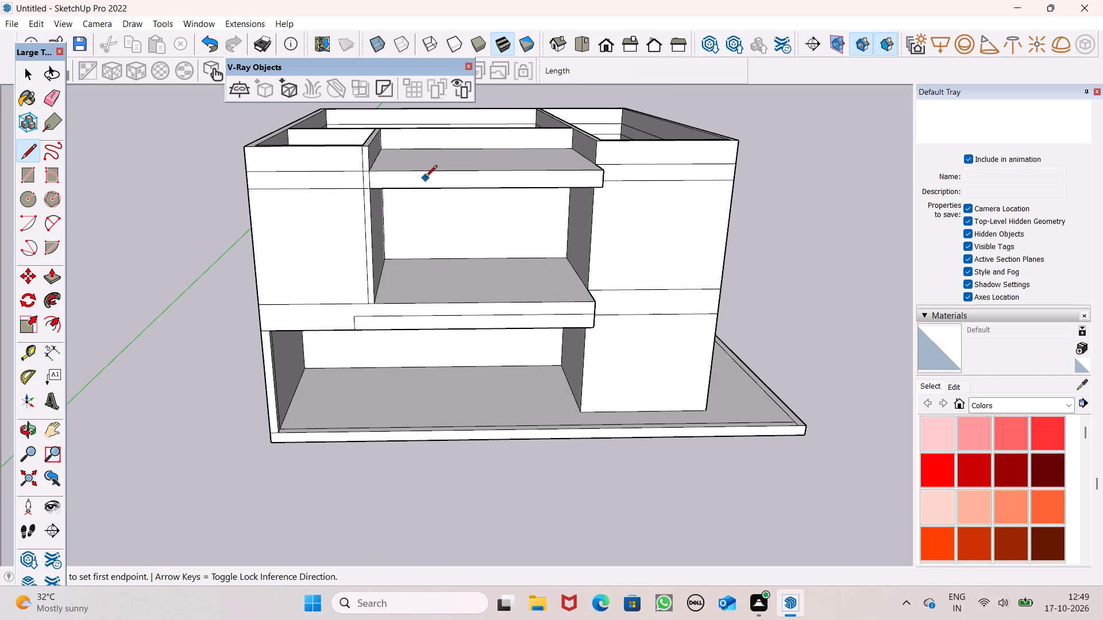
scroll(431, 165, "down", 1)
middle_click_drag(476, 167, 488, 184)
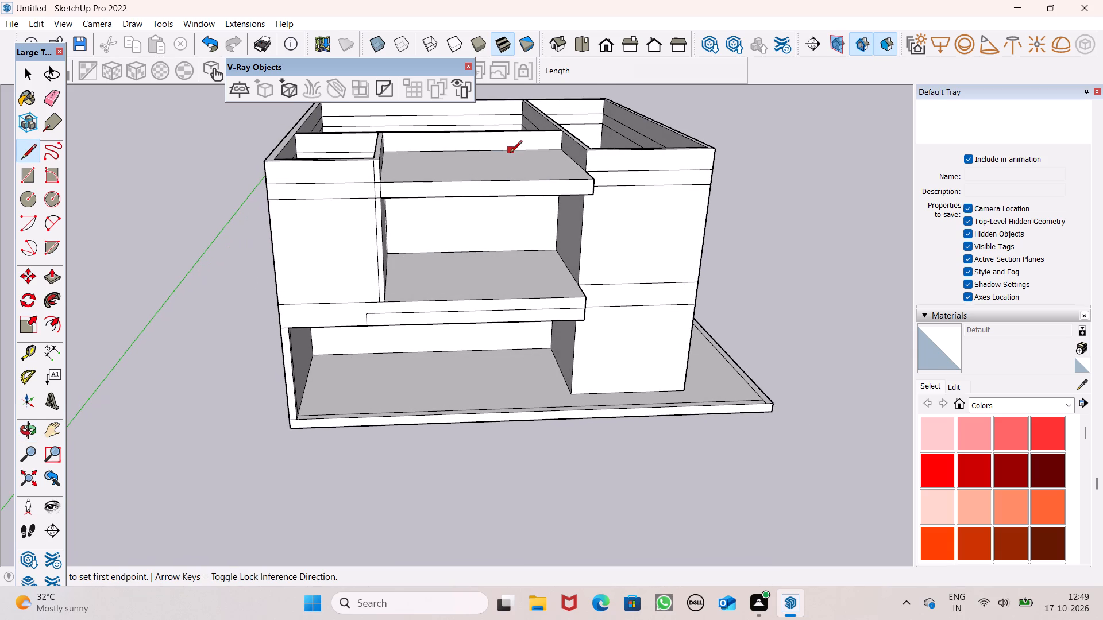
scroll(499, 177, "down", 2)
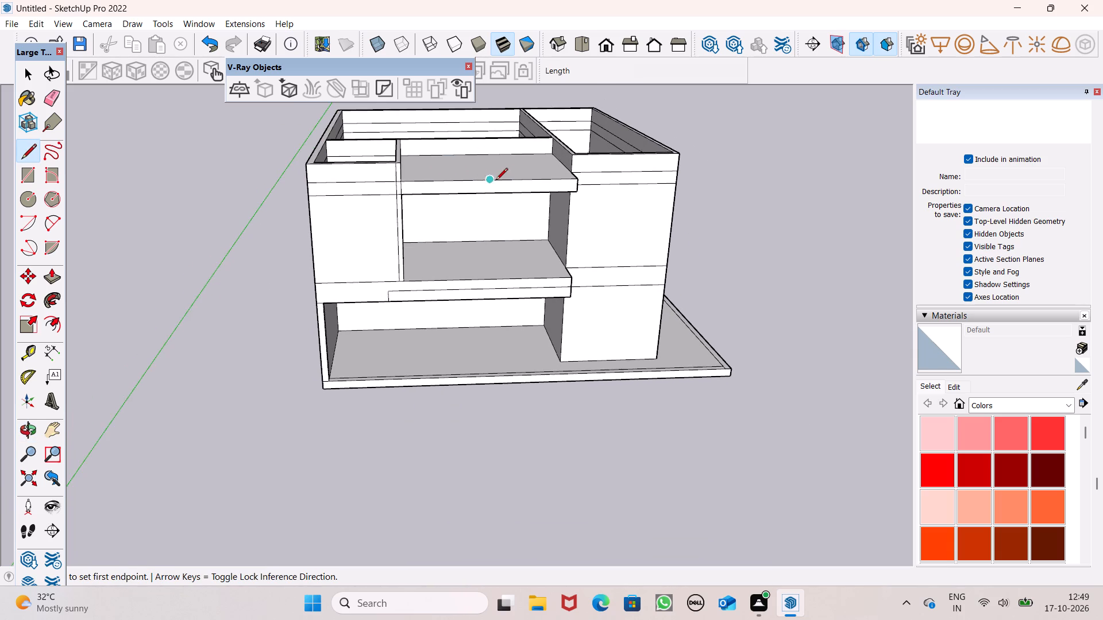
middle_click_drag(489, 183, 481, 139)
scroll(476, 142, "up", 1)
scroll(291, 172, "up", 3)
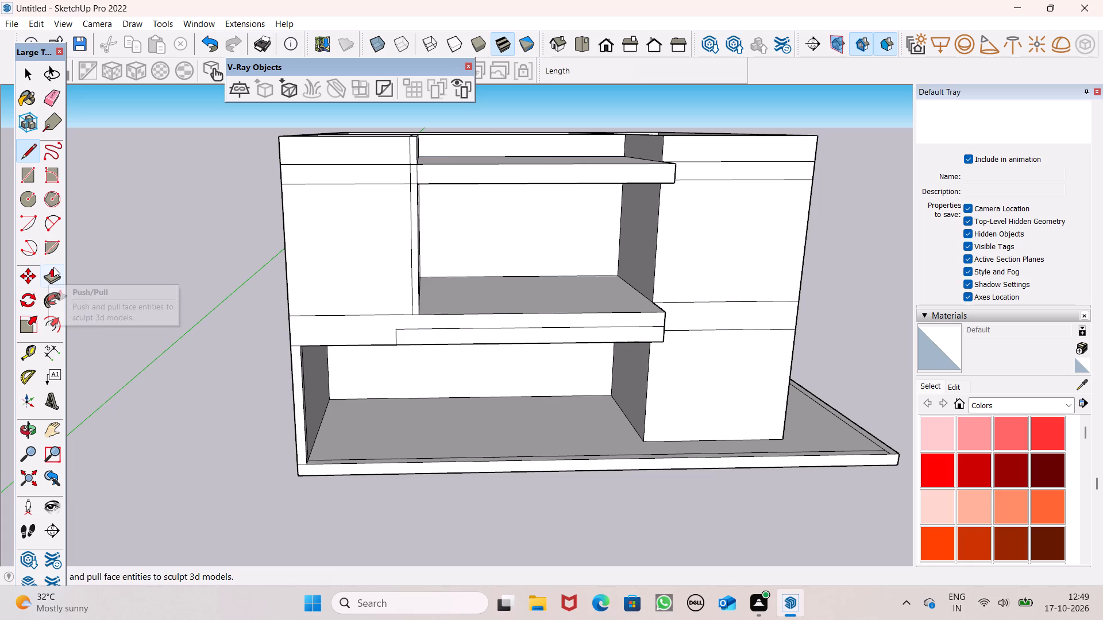
Draw a 12' 6 13/16" vertical line from the strip outline's upper corner to the upper slab's top line on the adjoining wall.
left_click(32, 161)
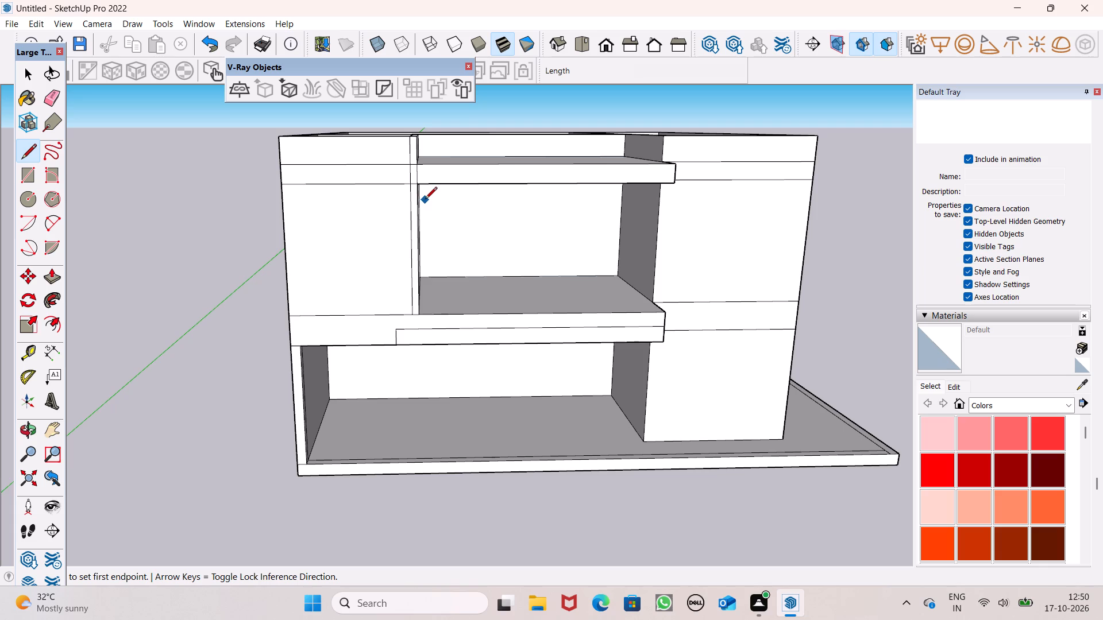
scroll(408, 184, "up", 4)
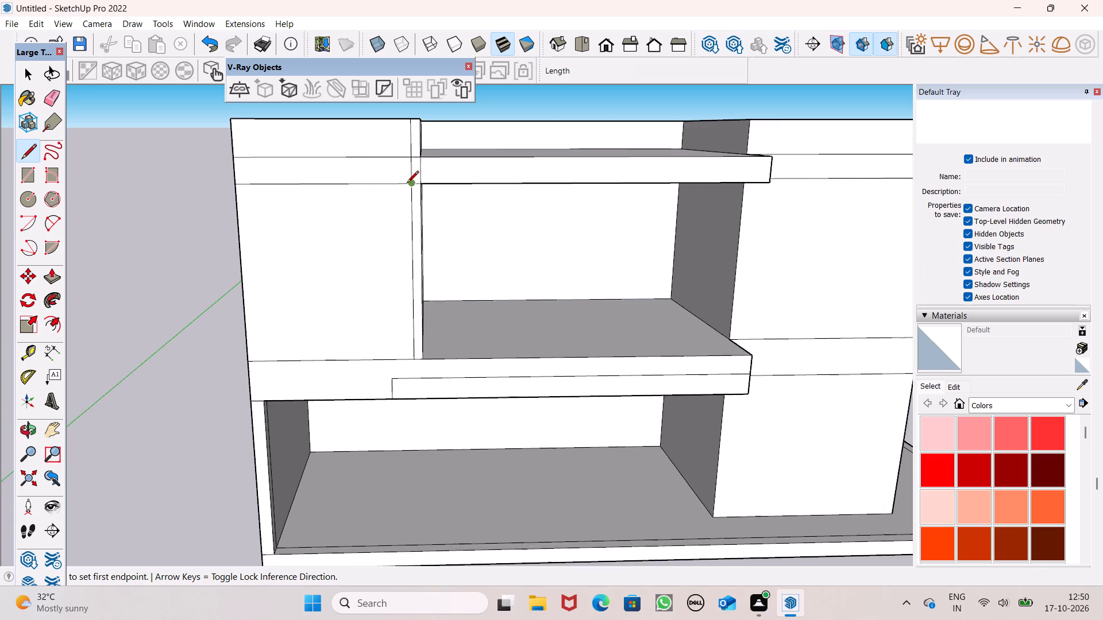
scroll(523, 151, "down", 2)
middle_click_drag(520, 204, 558, 222)
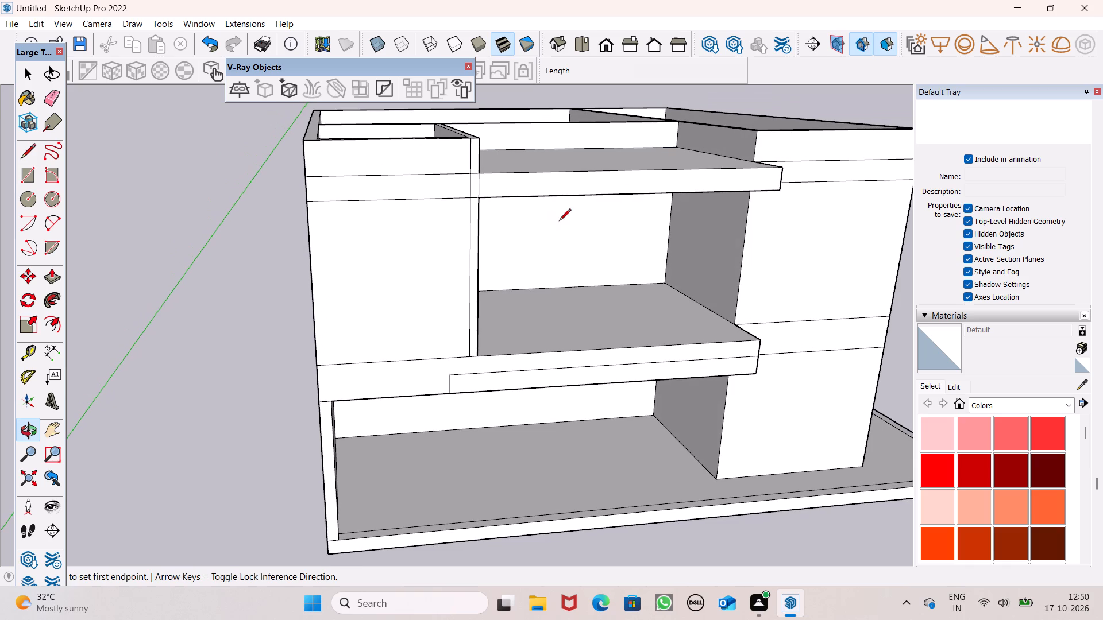
scroll(570, 187, "down", 1)
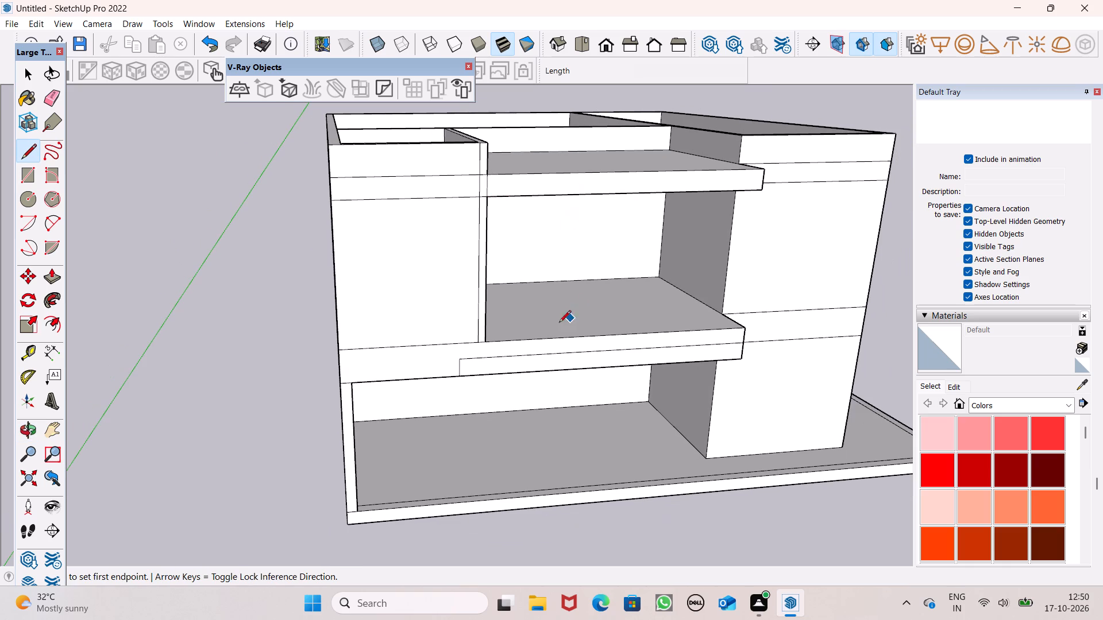
left_click(461, 357)
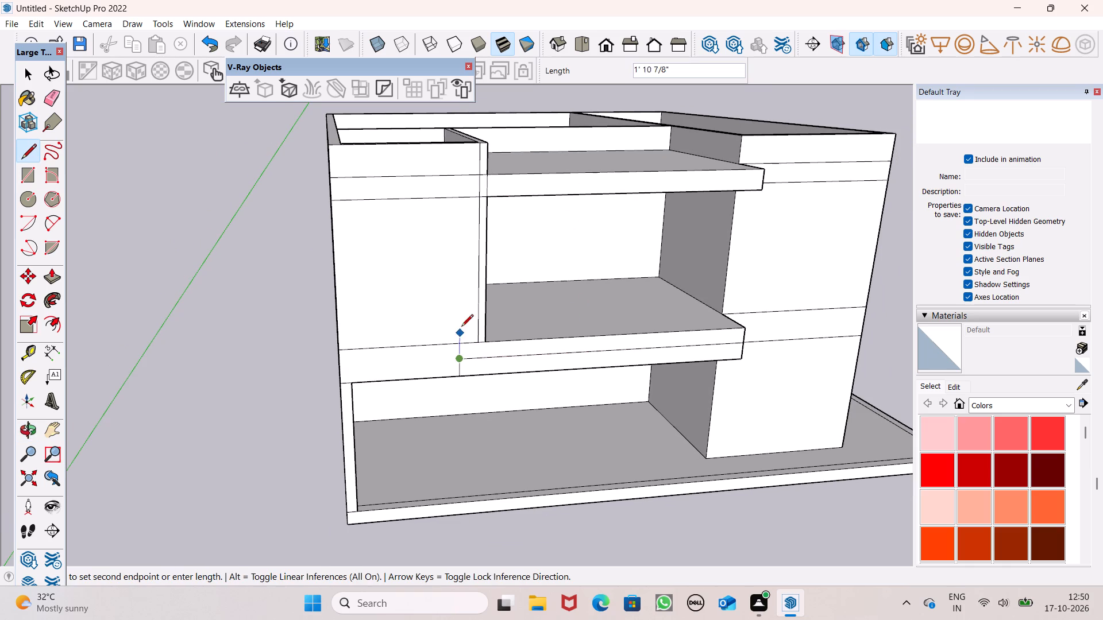
left_click(454, 175)
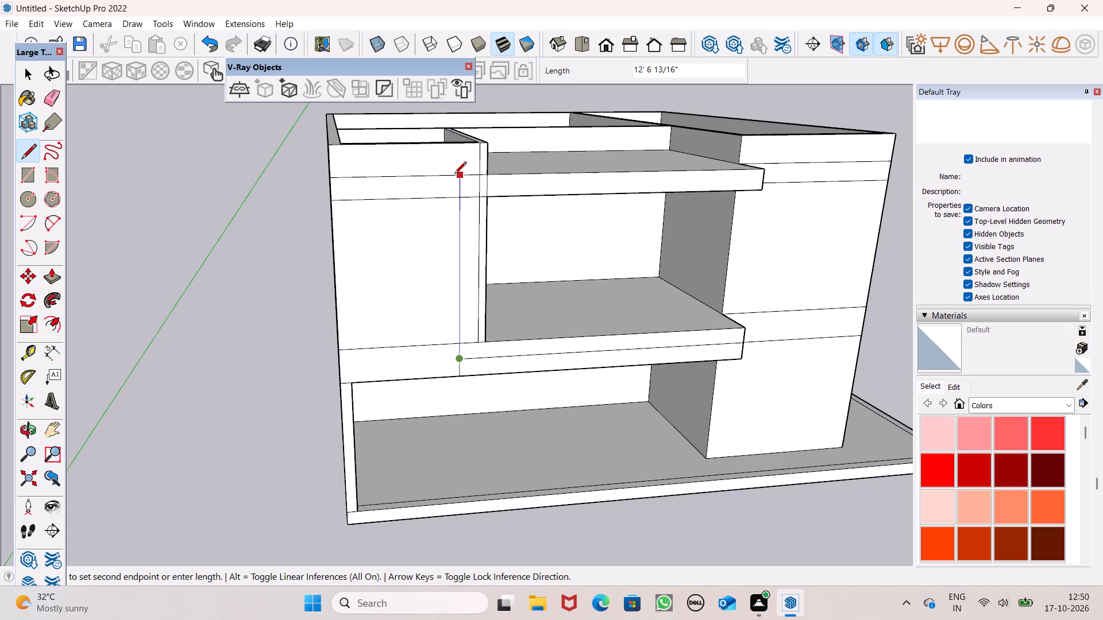
Erase the old vertical fin line beside the adjoining wall's corner, from the wall top to the first-floor slab.
left_click(59, 94)
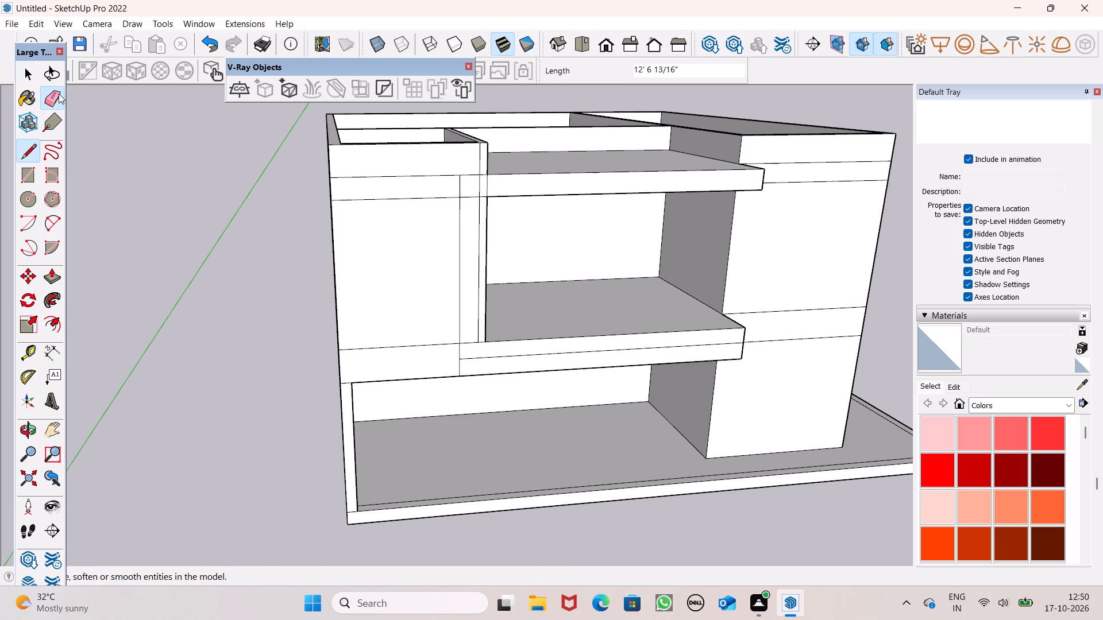
scroll(513, 352, "up", 5)
scroll(458, 351, "down", 7)
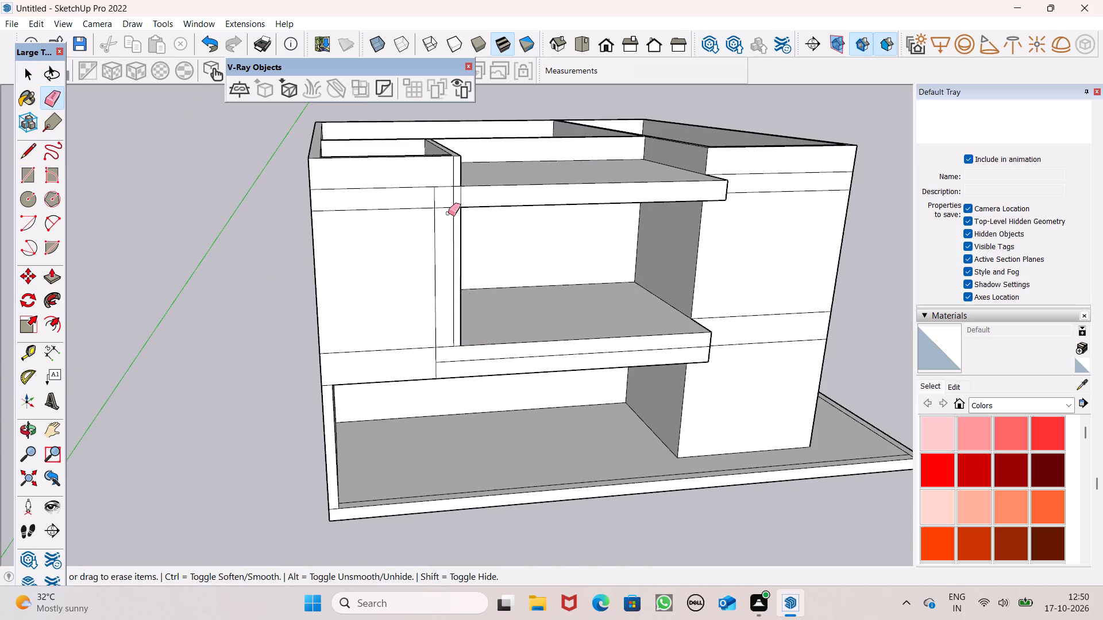
scroll(438, 189, "up", 11)
left_click_drag(473, 226, 464, 237)
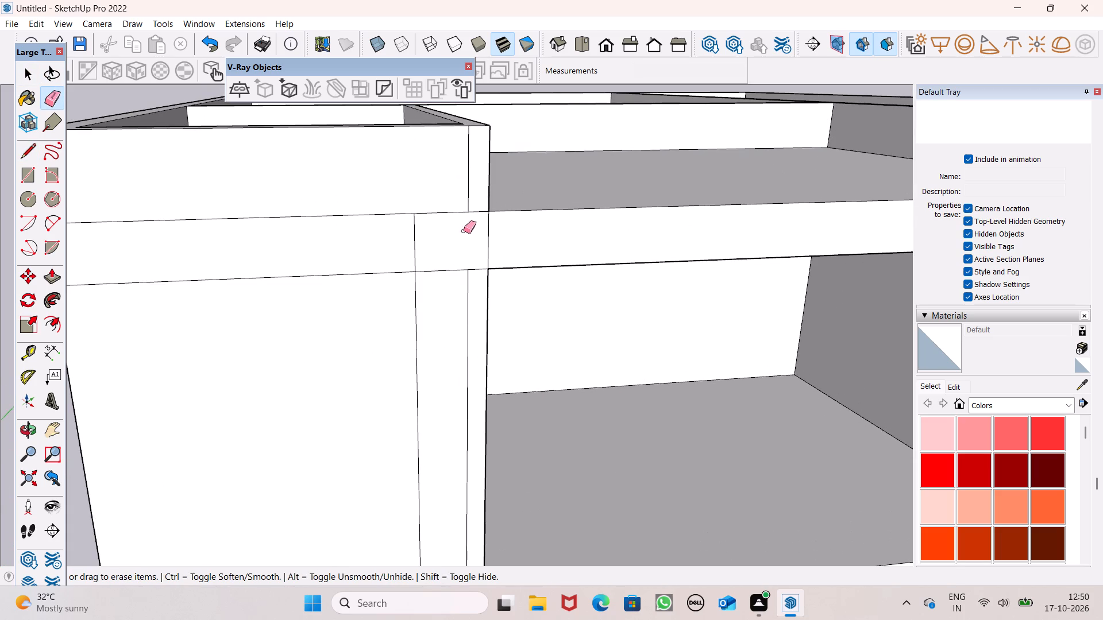
left_click_drag(477, 193, 469, 194)
scroll(512, 150, "down", 7)
scroll(493, 288, "up", 2)
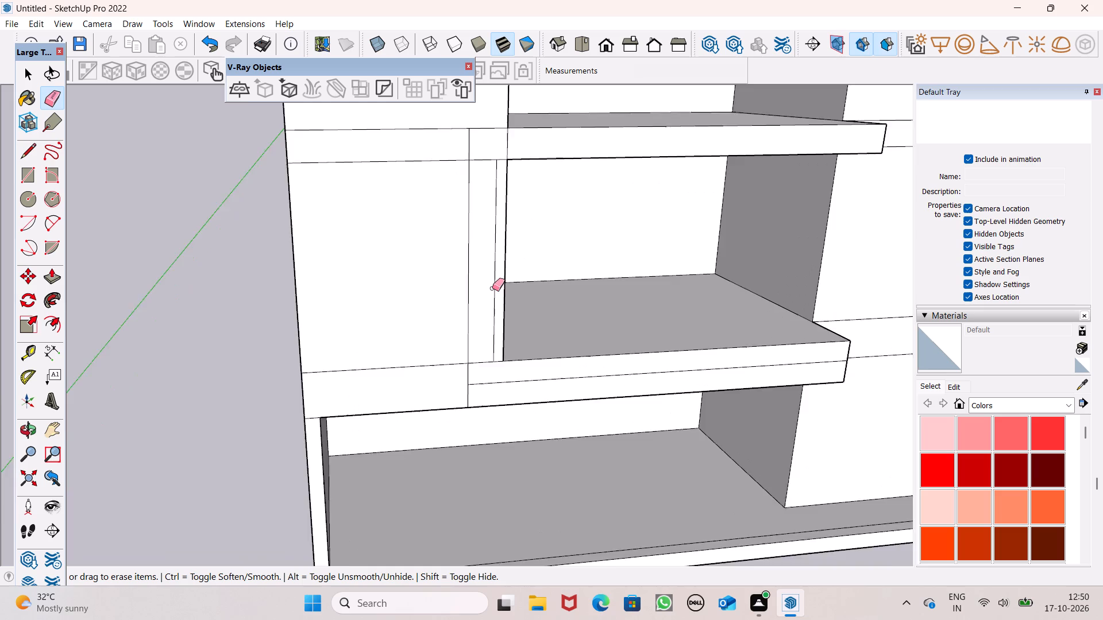
scroll(492, 288, "up", 4)
left_click_drag(503, 275, 484, 285)
Erase the vertical line running up from the strip outline's corner to the upper slab's top line.
scroll(482, 303, "down", 5)
middle_click_drag(529, 326, 486, 343)
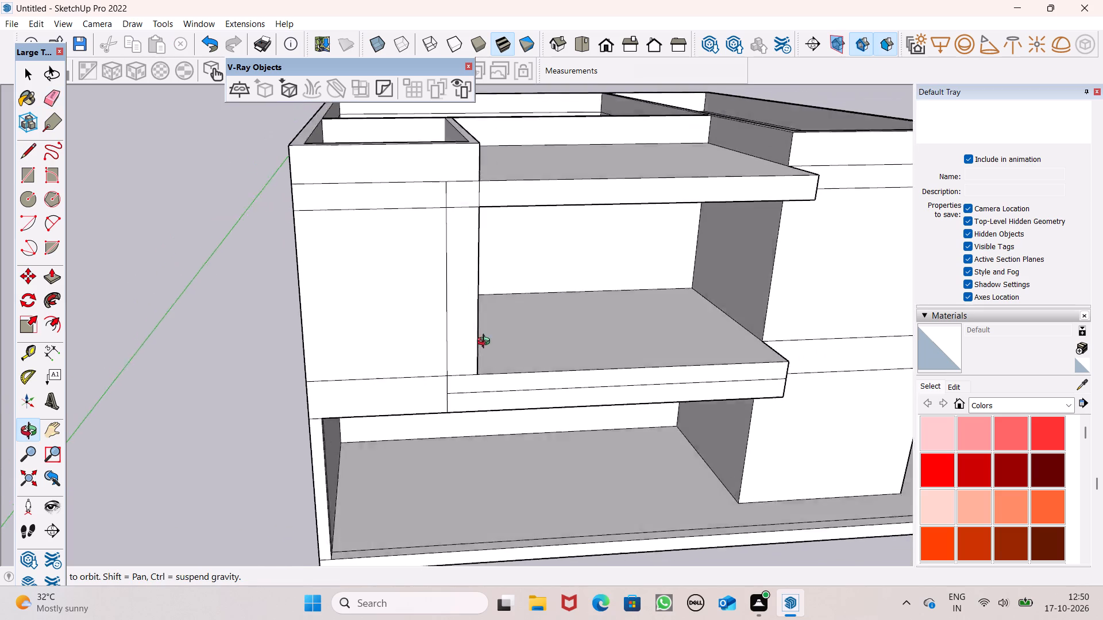
middle_click_drag(486, 343, 491, 333)
left_click_drag(433, 306, 420, 311)
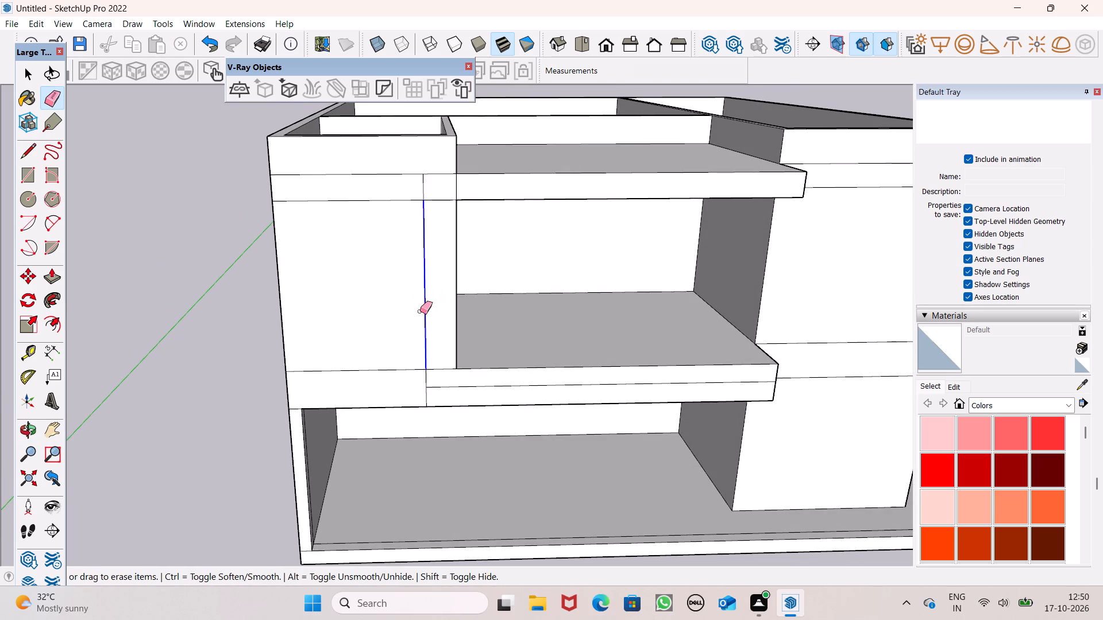
left_click_drag(420, 311, 419, 309)
left_click_drag(429, 192, 419, 191)
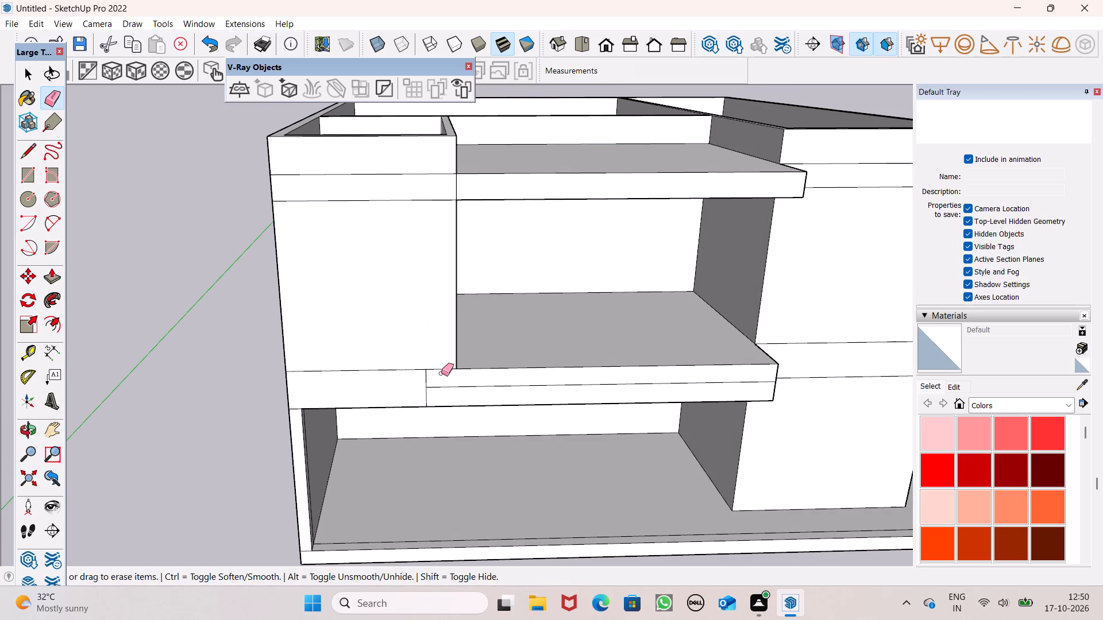
left_click(424, 376)
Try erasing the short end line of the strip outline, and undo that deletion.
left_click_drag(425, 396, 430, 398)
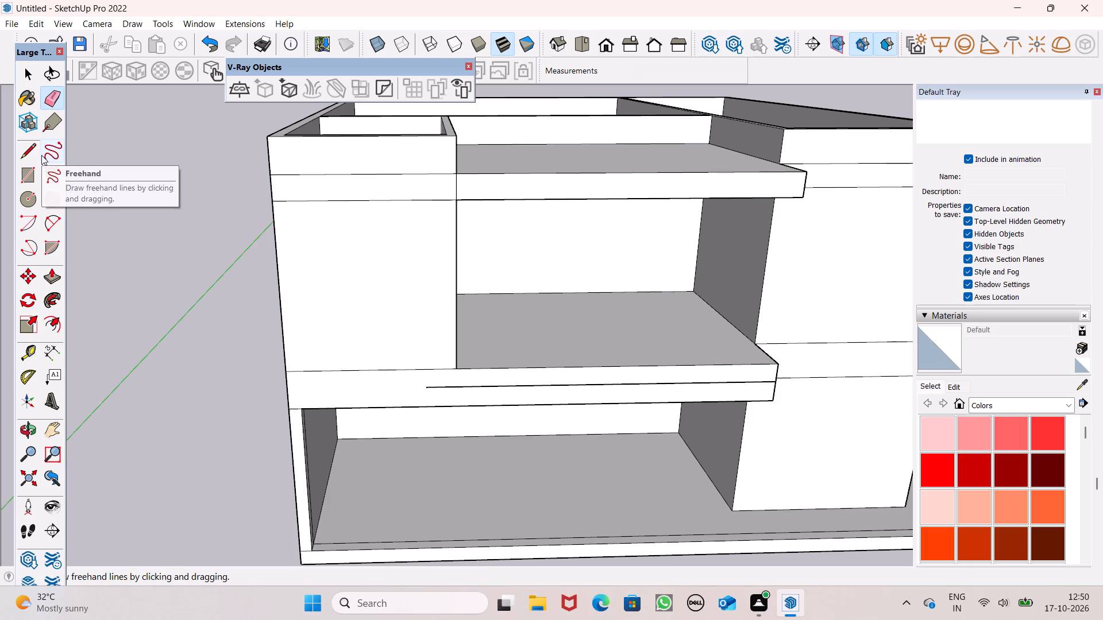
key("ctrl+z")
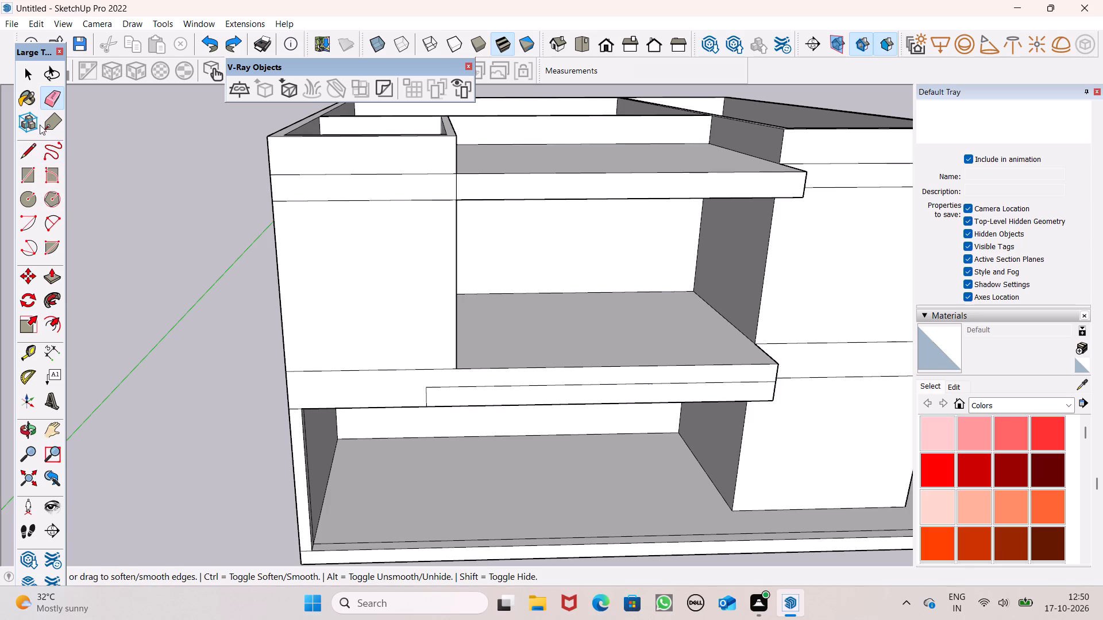
Draw a fin line closer to the wall corner: 12' 6 13/16" from strip to upper slab's top line, plus 1' 3 3/16" down to the slab bottom.
left_click(27, 160)
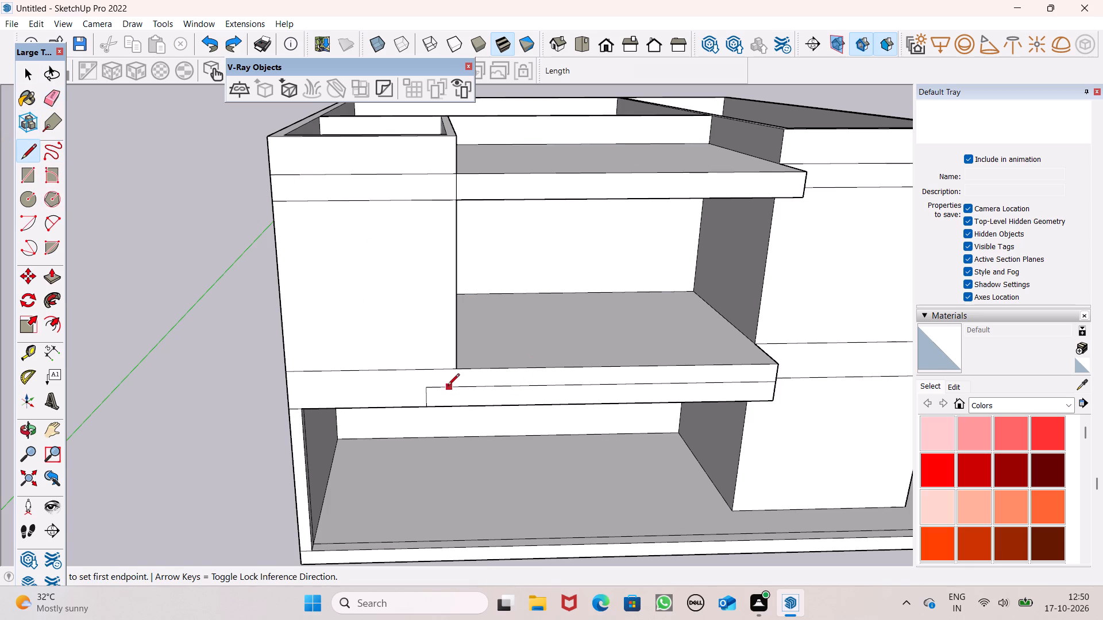
left_click(437, 390)
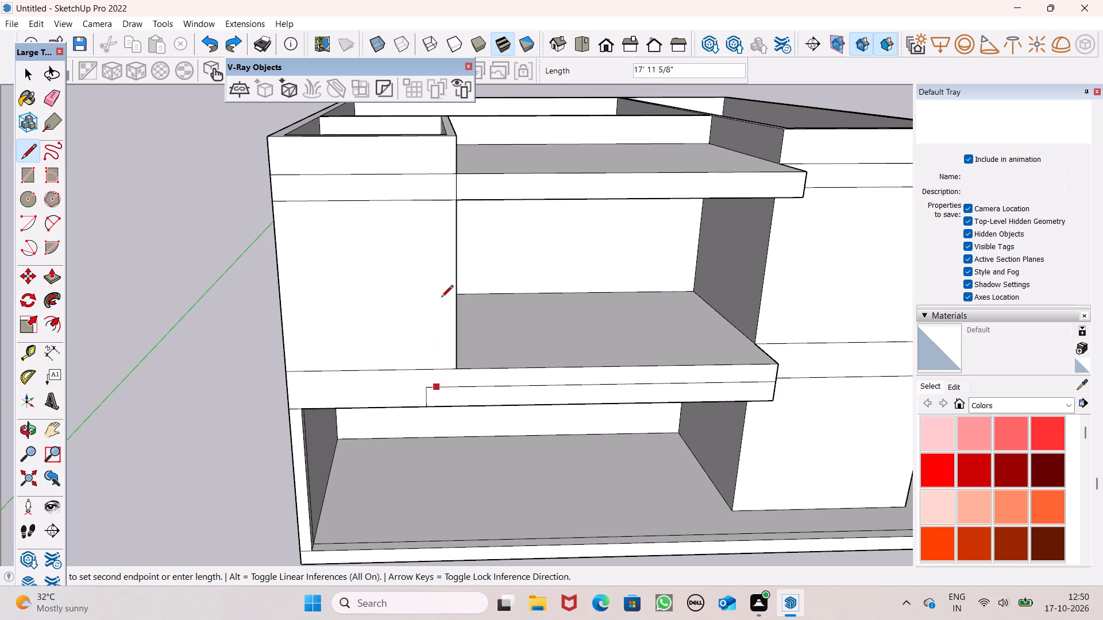
left_click(439, 176)
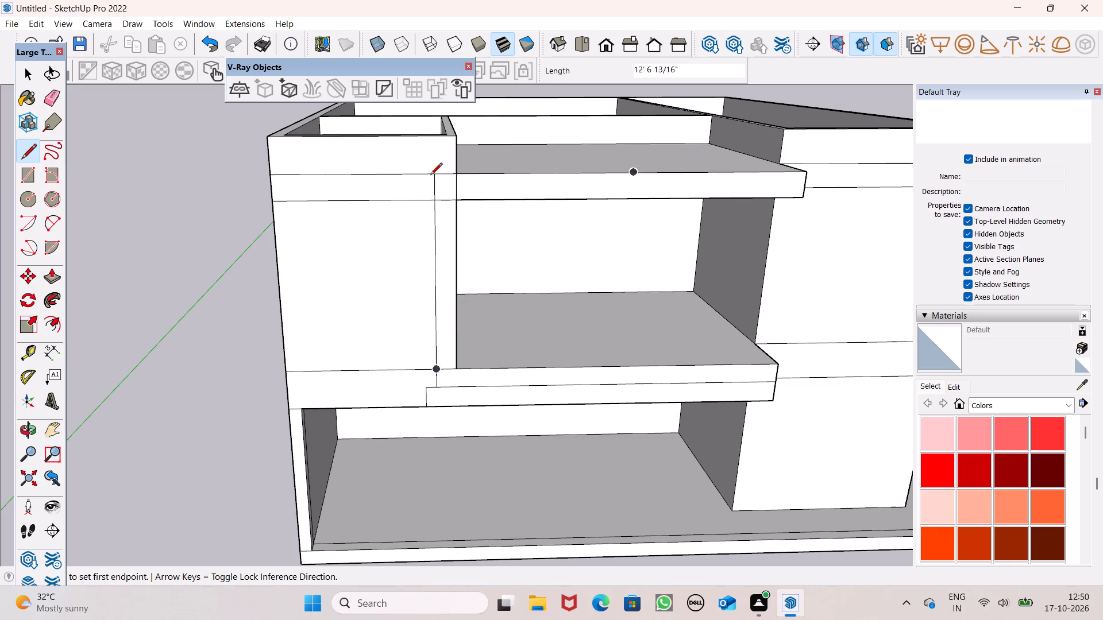
left_click(52, 103)
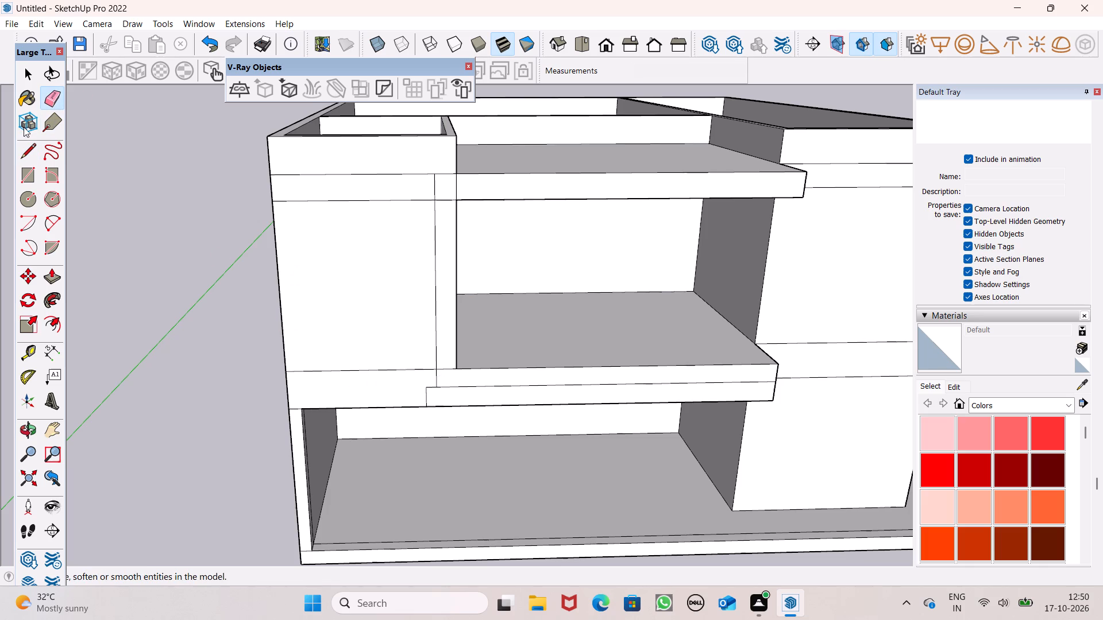
left_click(25, 146)
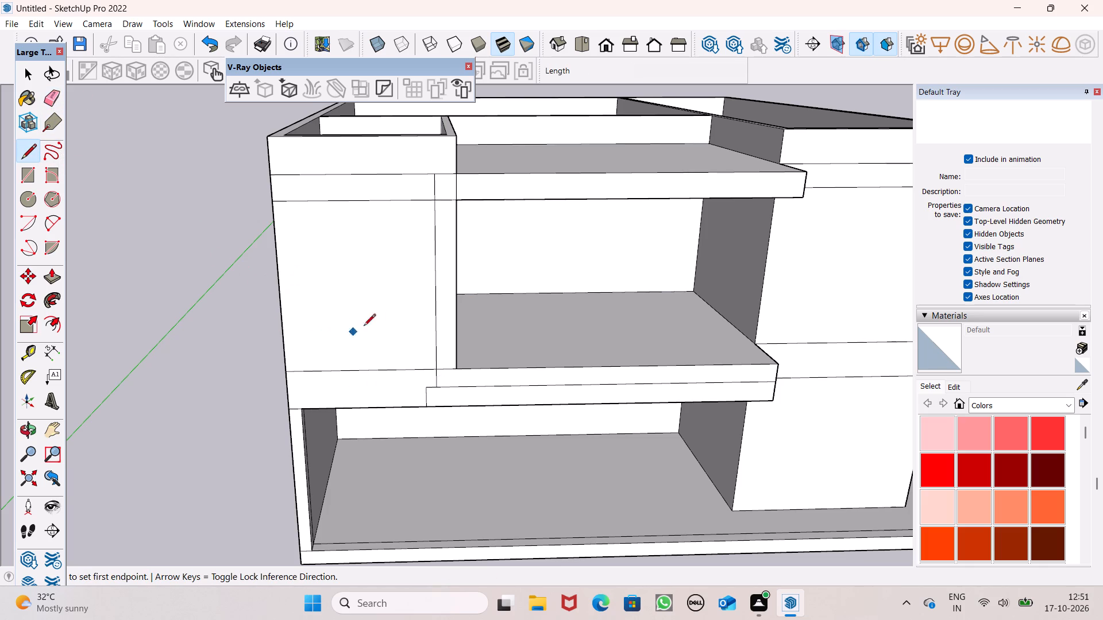
left_click_drag(439, 387, 439, 396)
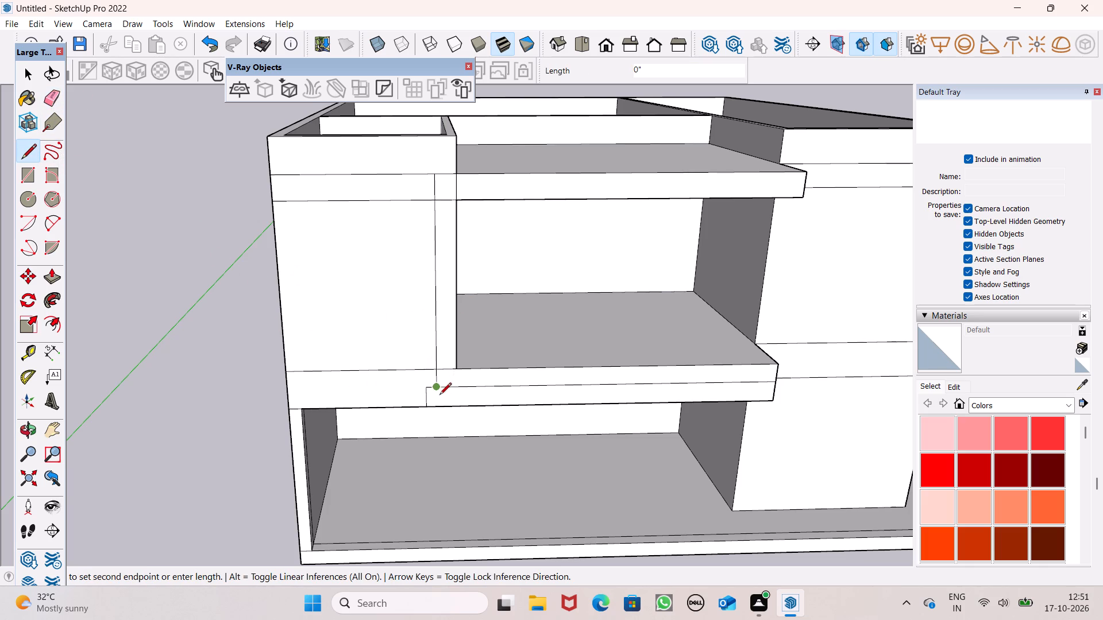
left_click(440, 407)
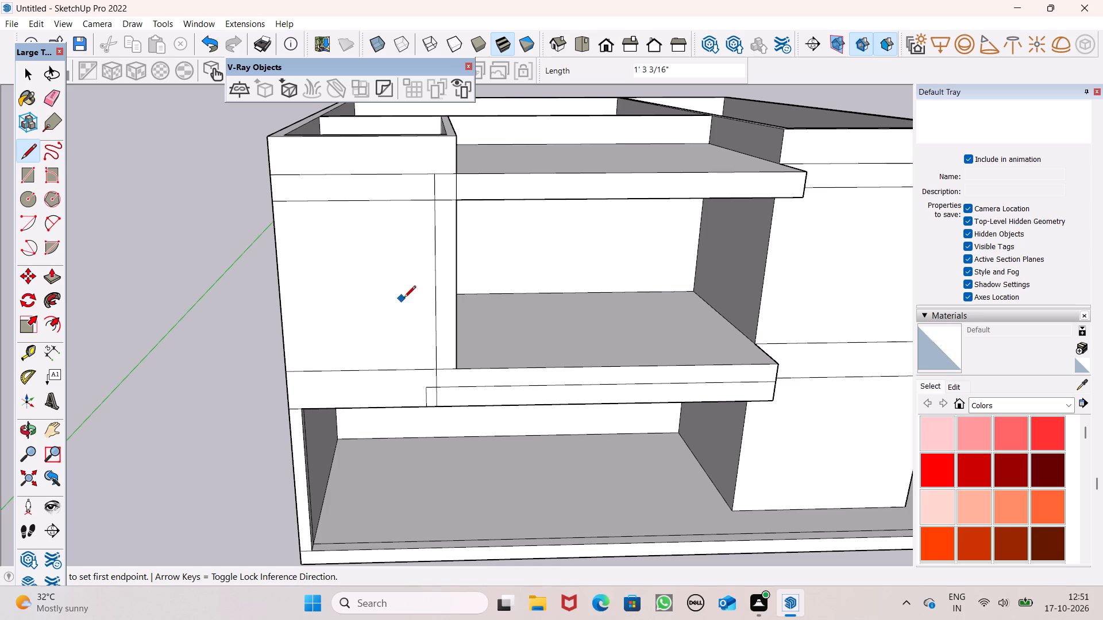
Erase the upper slab's bottom line across the fin and the leftover strip end beyond the new fin line.
scroll(468, 294, "down", 3)
middle_click_drag(501, 350, 553, 417)
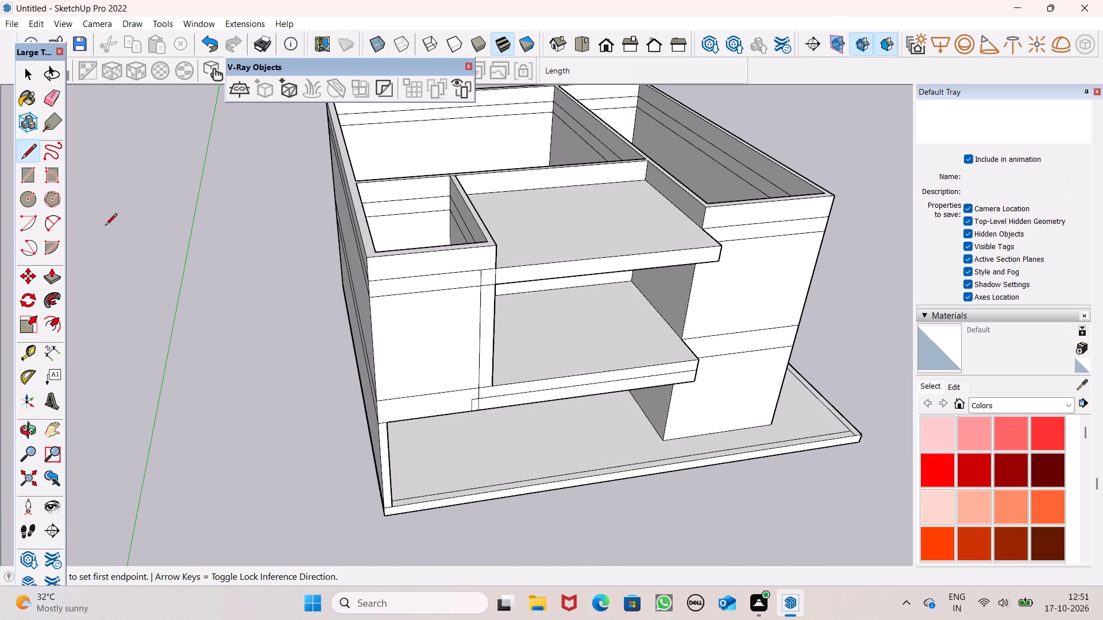
left_click(51, 94)
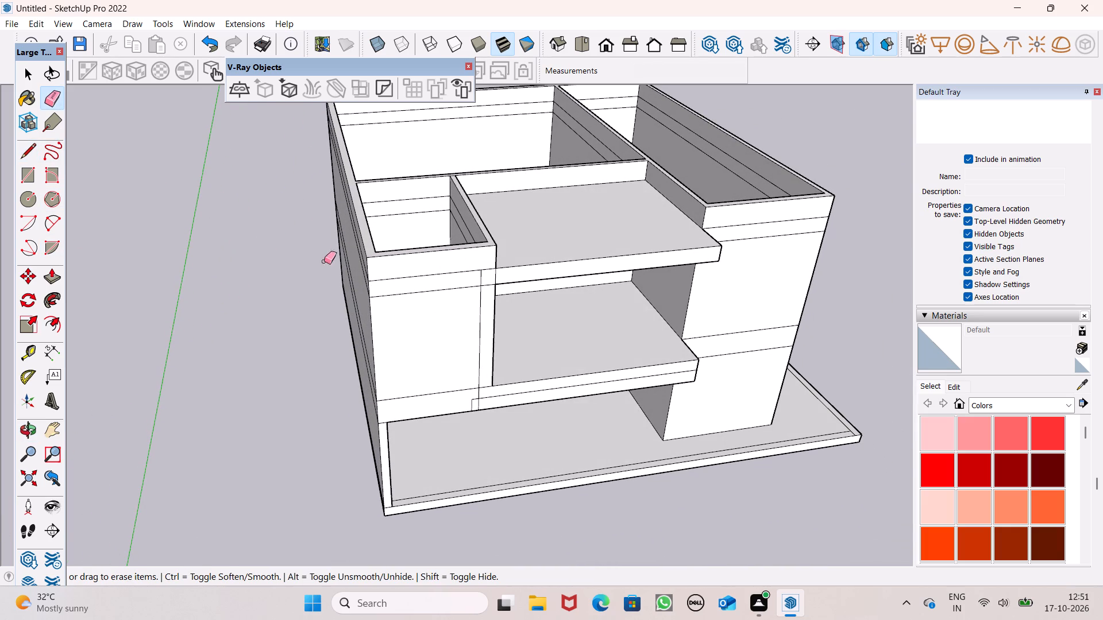
scroll(429, 315, "up", 5)
left_click_drag(497, 262, 497, 270)
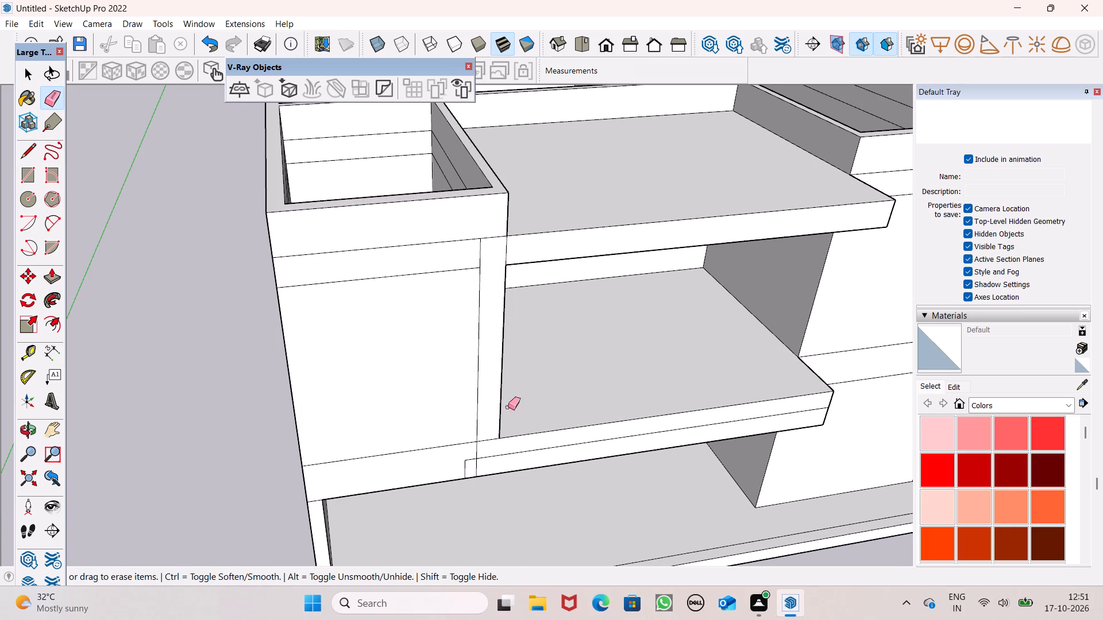
left_click(468, 465)
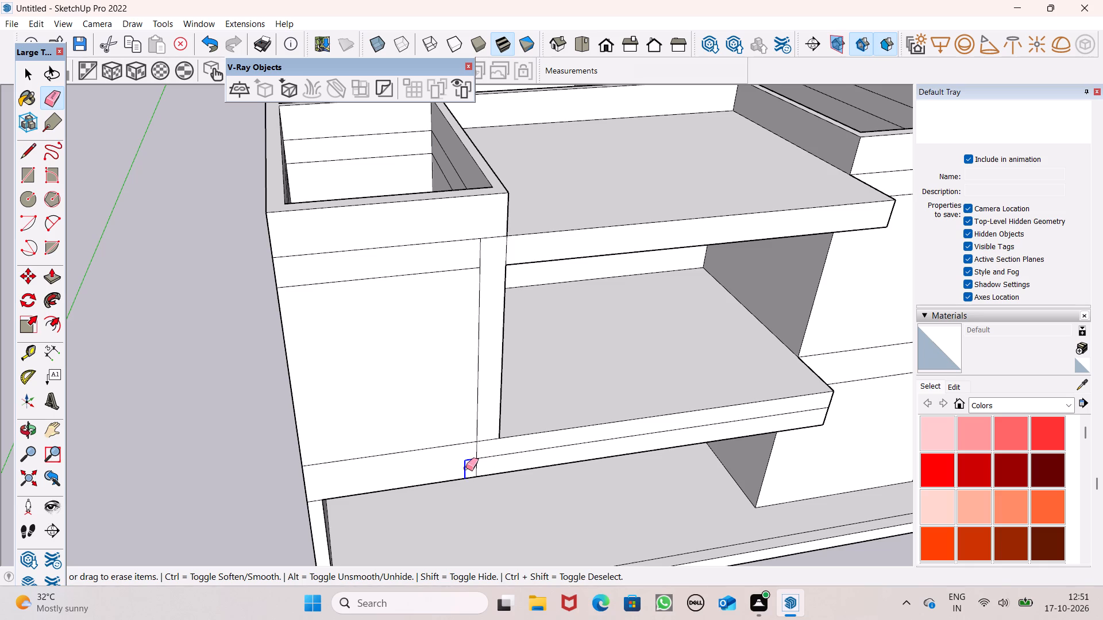
Draw a 1' 1 13/16" vertical line from the wall corner's foot down to the strip's top line.
scroll(415, 374, "down", 1)
middle_click_drag(561, 435, 516, 414)
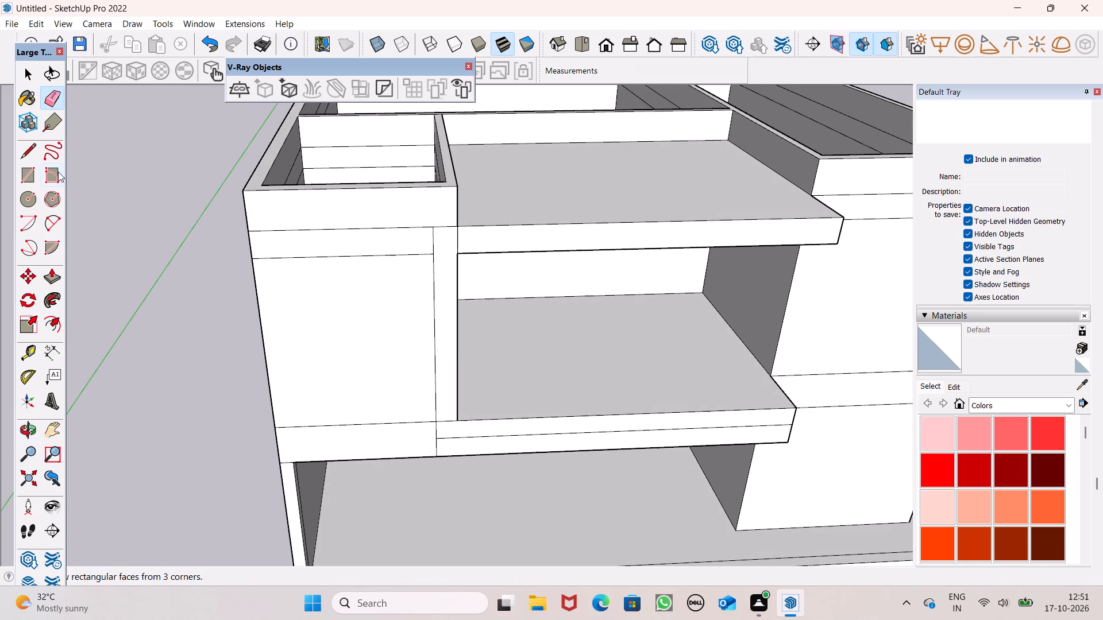
left_click(34, 156)
scroll(400, 413, "up", 5)
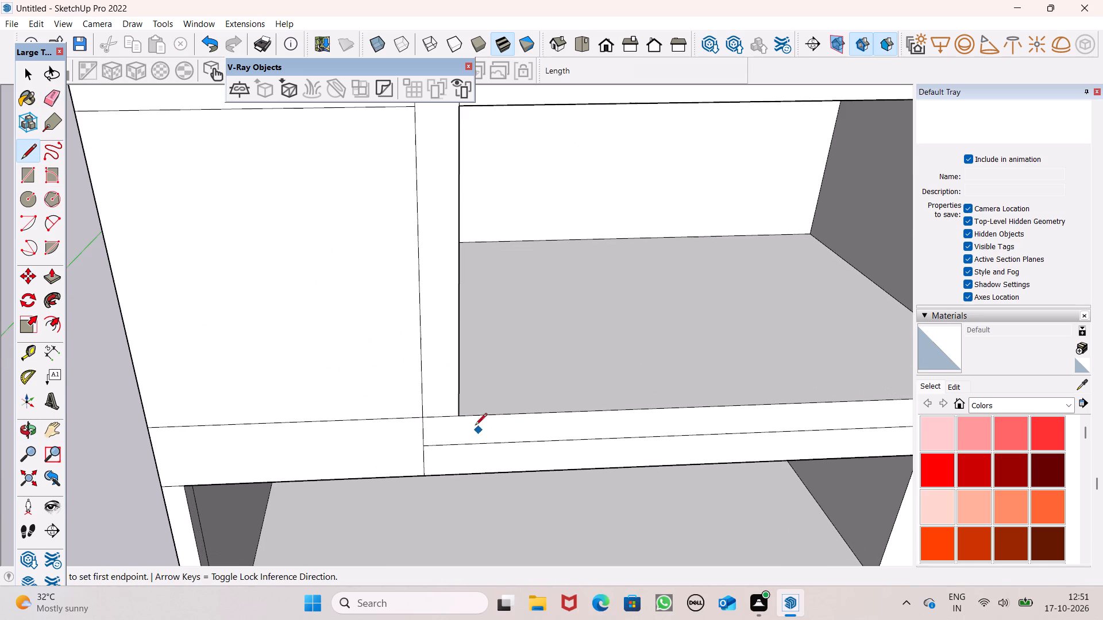
left_click(458, 414)
left_click(456, 443)
Erase the slab's top line and the strip line where they cross the fin, including the leftover stub.
left_click(42, 100)
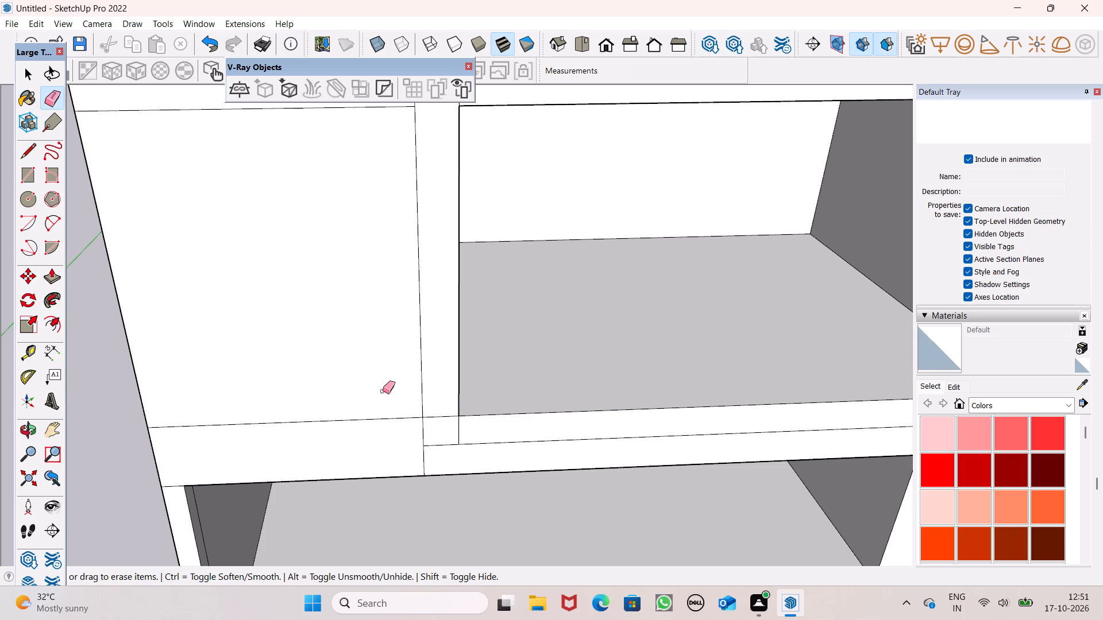
left_click_drag(450, 399, 445, 451)
scroll(449, 434, "up", 5)
left_click_drag(453, 401, 449, 411)
scroll(452, 358, "down", 5)
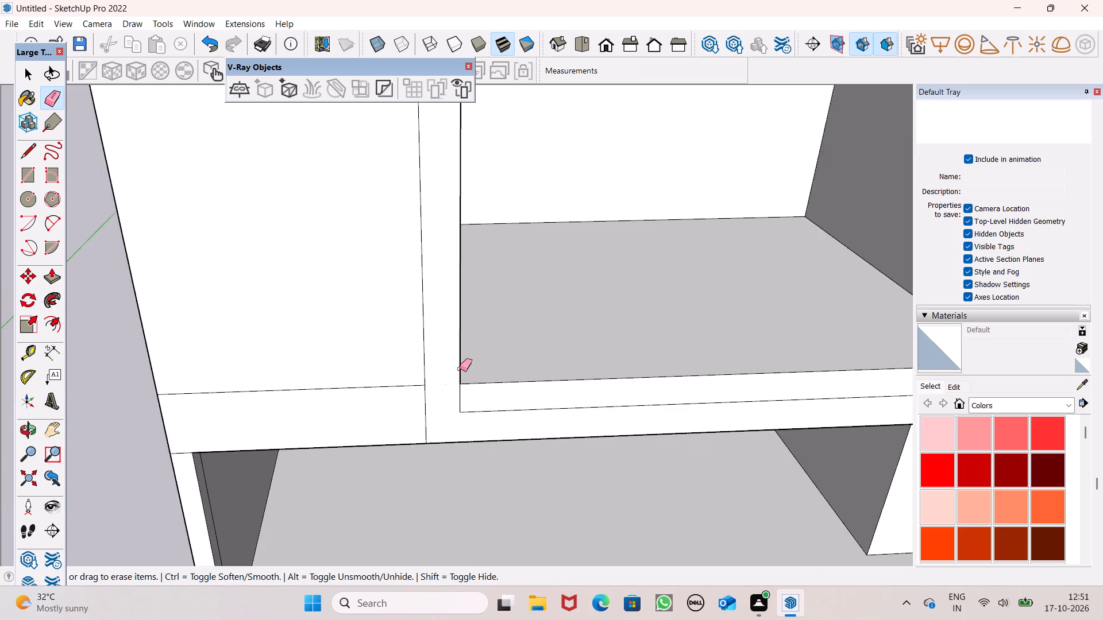
Erase the remaining short edge between the fin's top and the upper slab's front to join them into one face.
scroll(460, 369, "down", 11)
middle_click_drag(592, 392, 650, 374)
key("space")
scroll(594, 307, "up", 2)
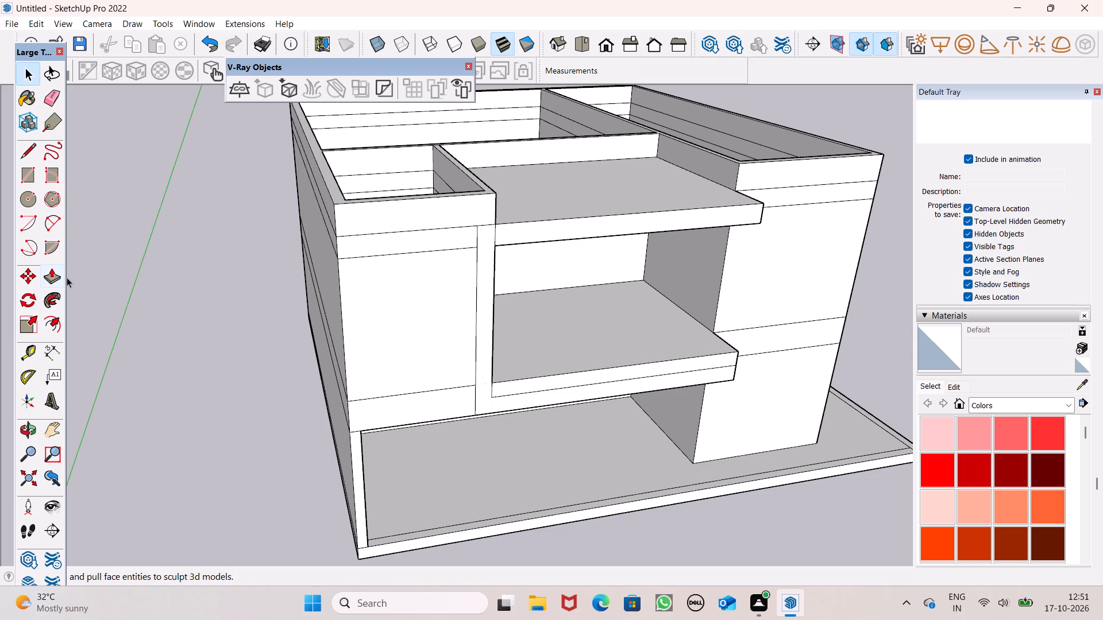
left_click(54, 104)
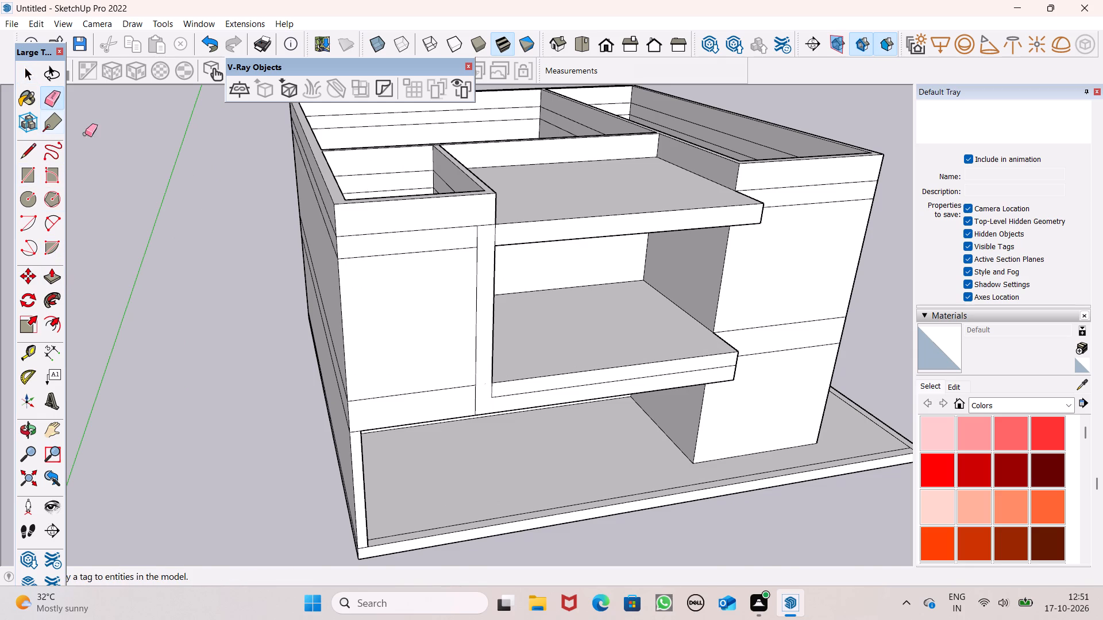
scroll(492, 272, "up", 4)
left_click_drag(490, 226, 509, 219)
scroll(300, 137, "down", 5)
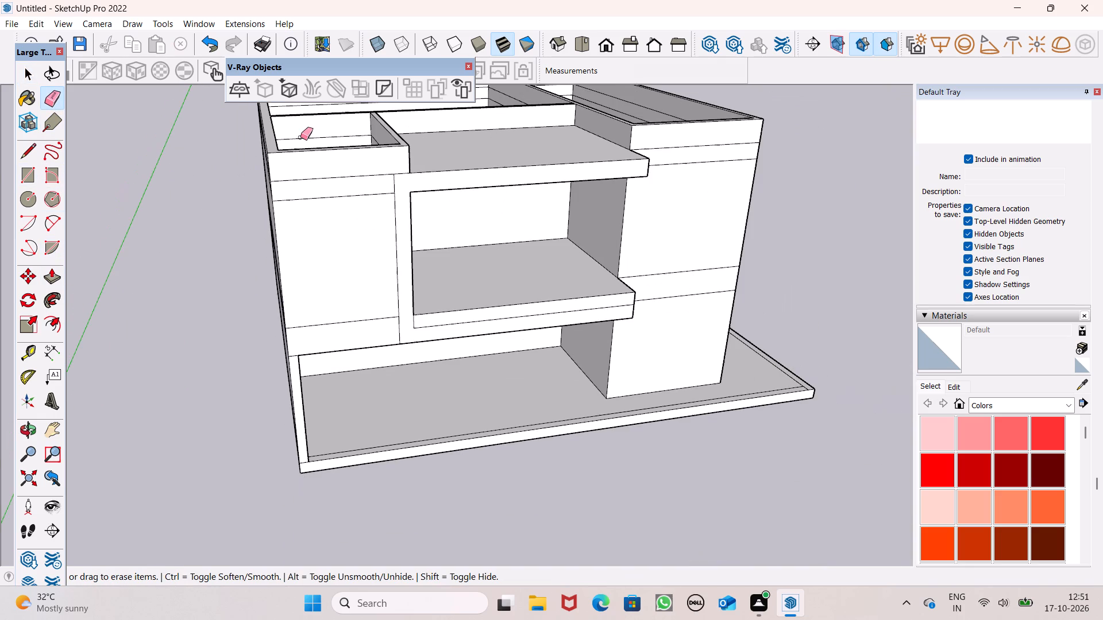
Push/Pull the joined upper slab, fin and strip face outward about 1' 2" as a new extrusion, and view the front.
left_click(58, 286)
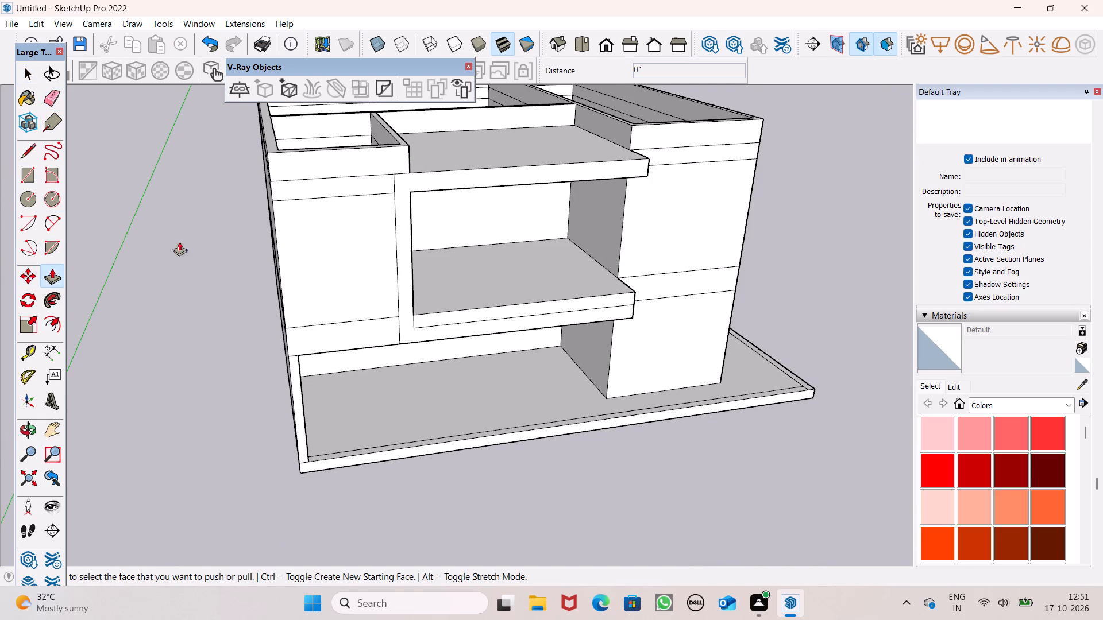
scroll(464, 241, "down", 2)
middle_click_drag(464, 292, 504, 346)
scroll(487, 338, "up", 5)
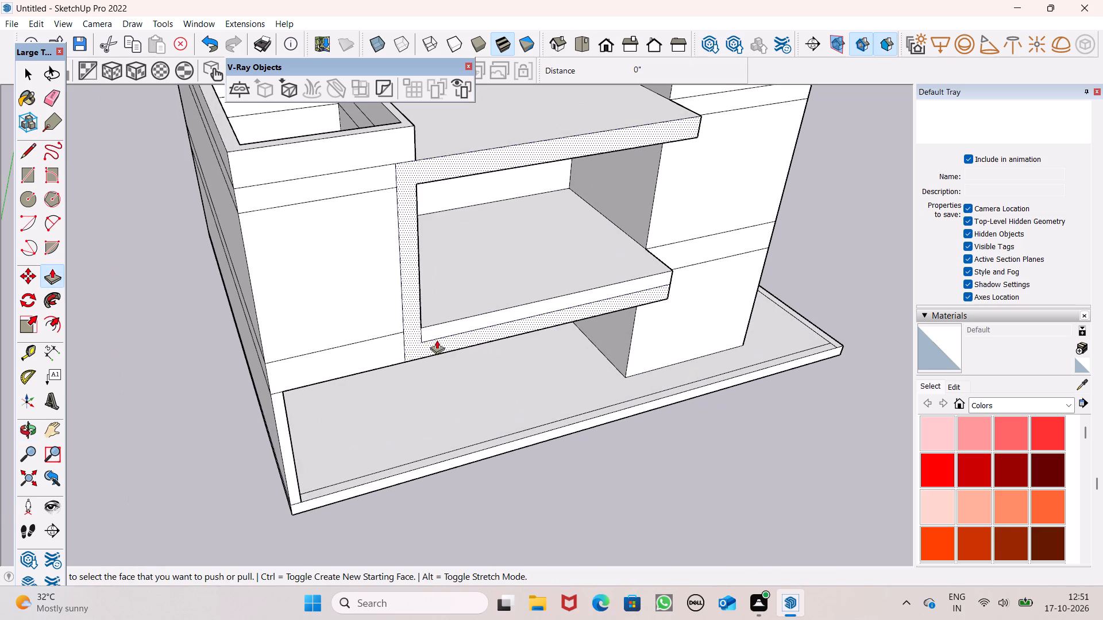
left_click_drag(409, 345, 411, 351, "ctrl")
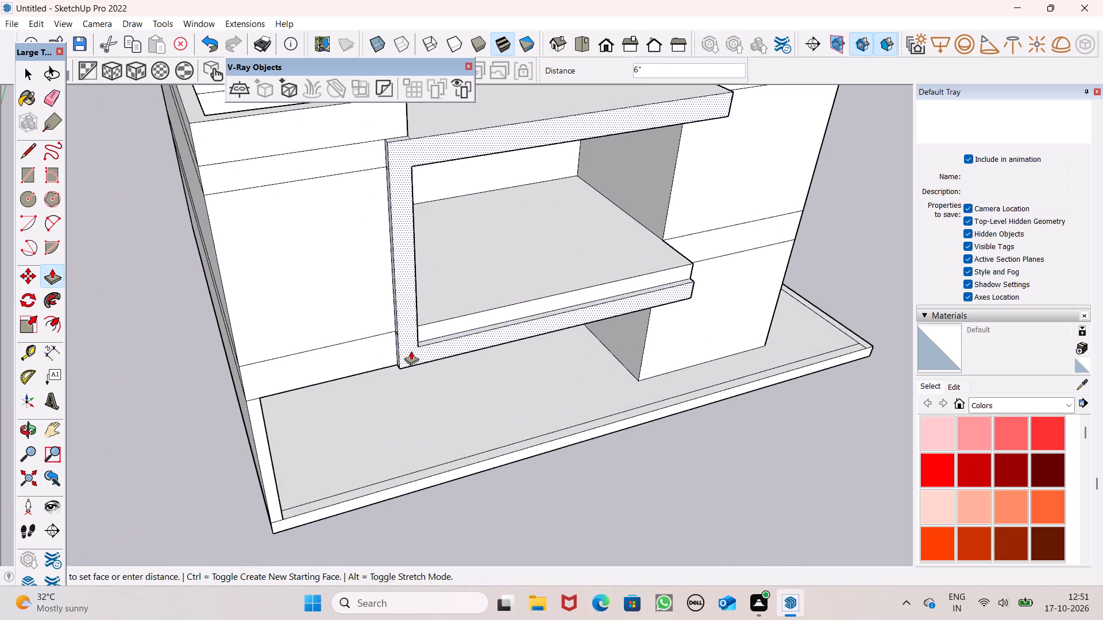
left_click_drag(411, 351, 413, 352, "ctrl")
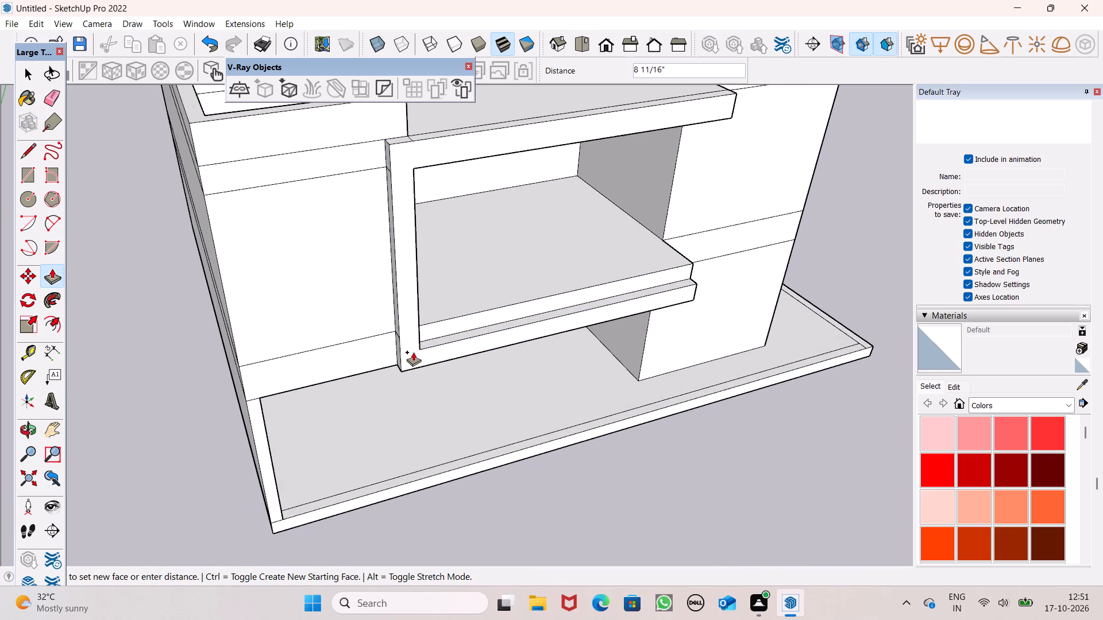
left_click_drag(413, 352, 412, 359, "ctrl")
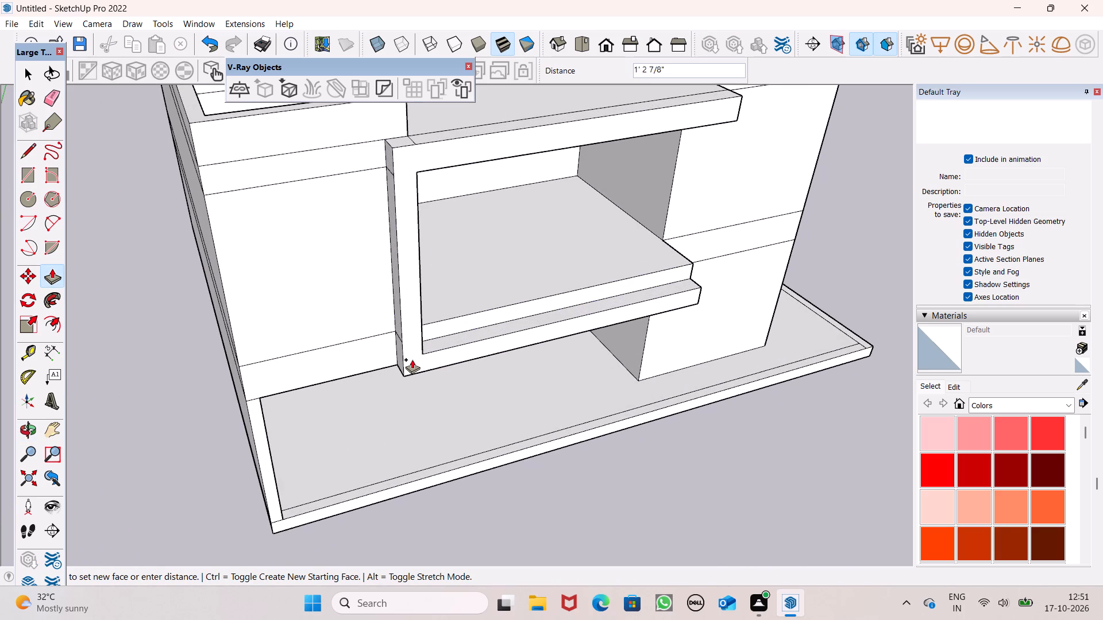
left_click_drag(412, 359, 410, 359, "ctrl")
scroll(400, 312, "down", 4)
middle_click_drag(517, 348, 349, 271)
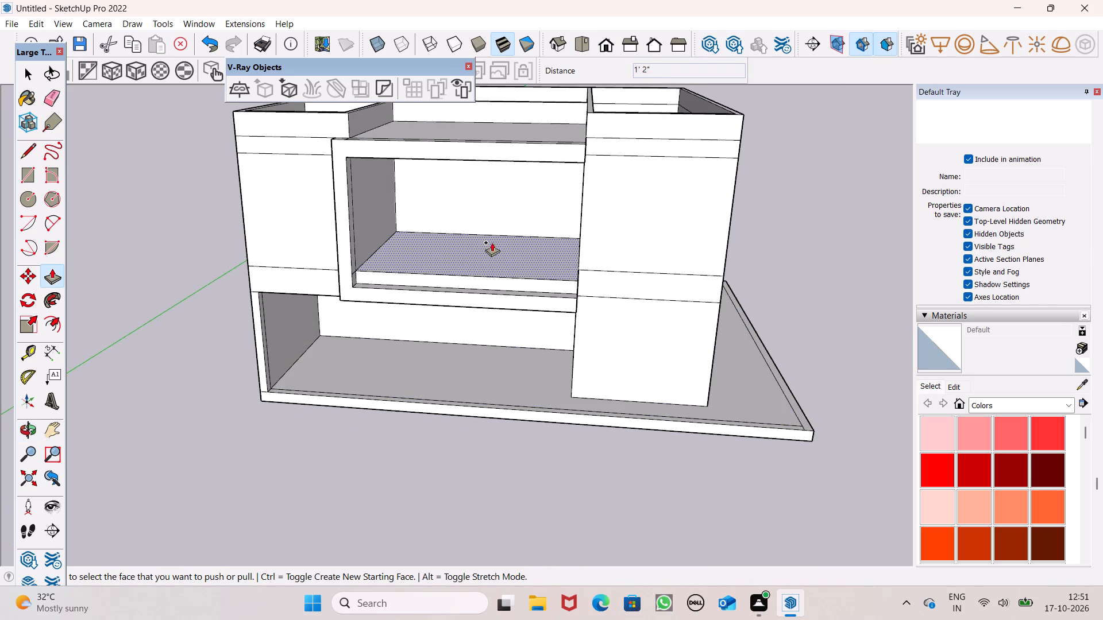
Draw a line about 1' 1 3/4" long across the lower strip's top ledge, near its end opposite the fin.
middle_click_drag(607, 292, 621, 359)
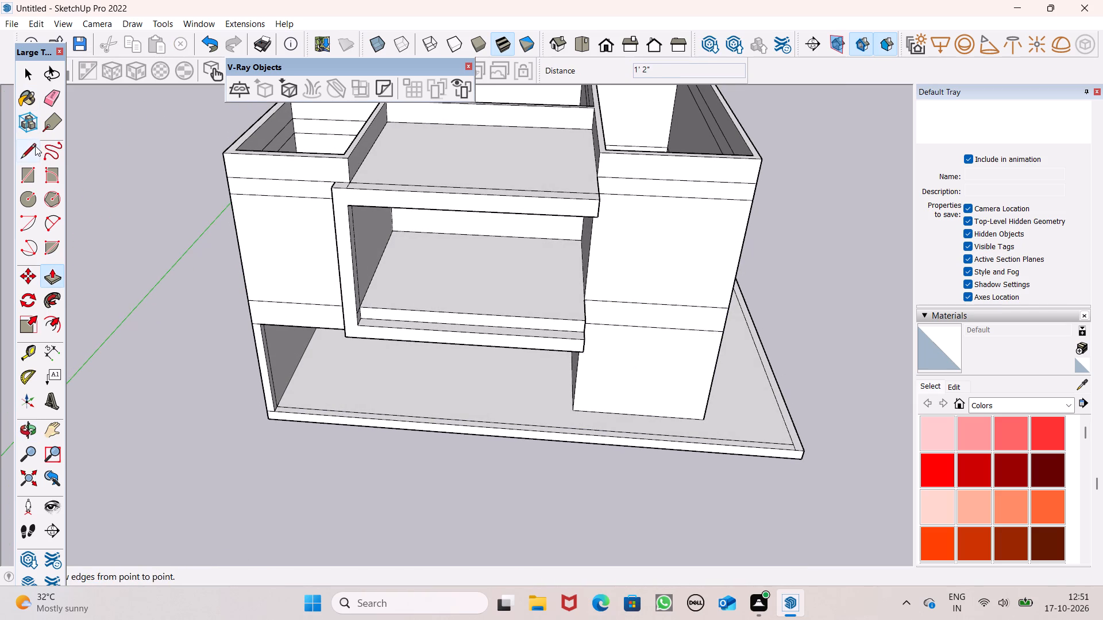
left_click(33, 146)
scroll(459, 320, "up", 6)
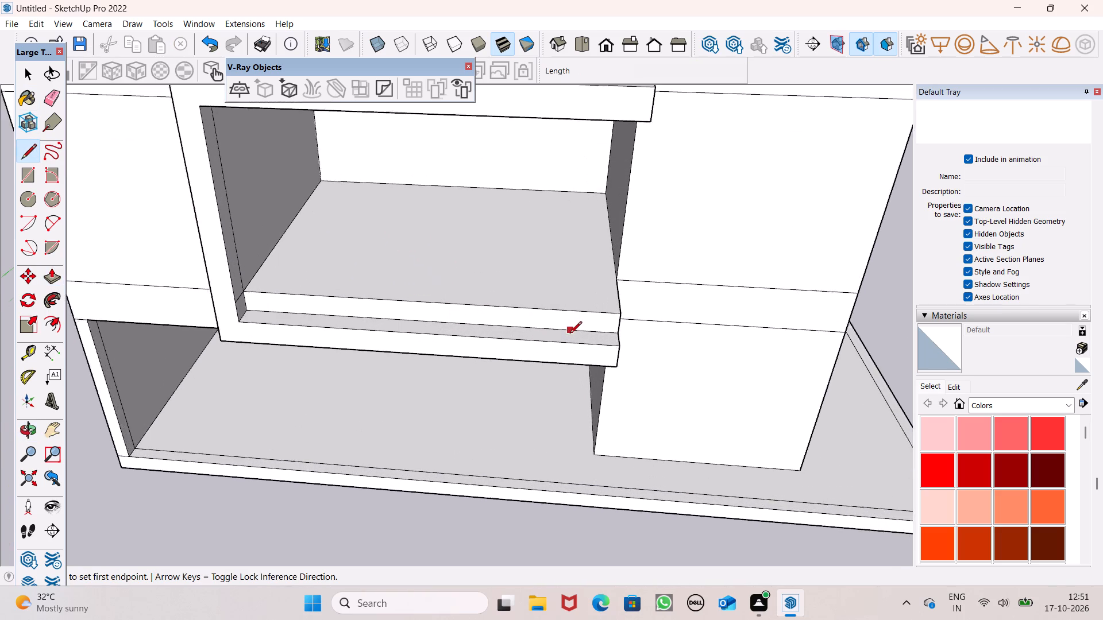
left_click(596, 327)
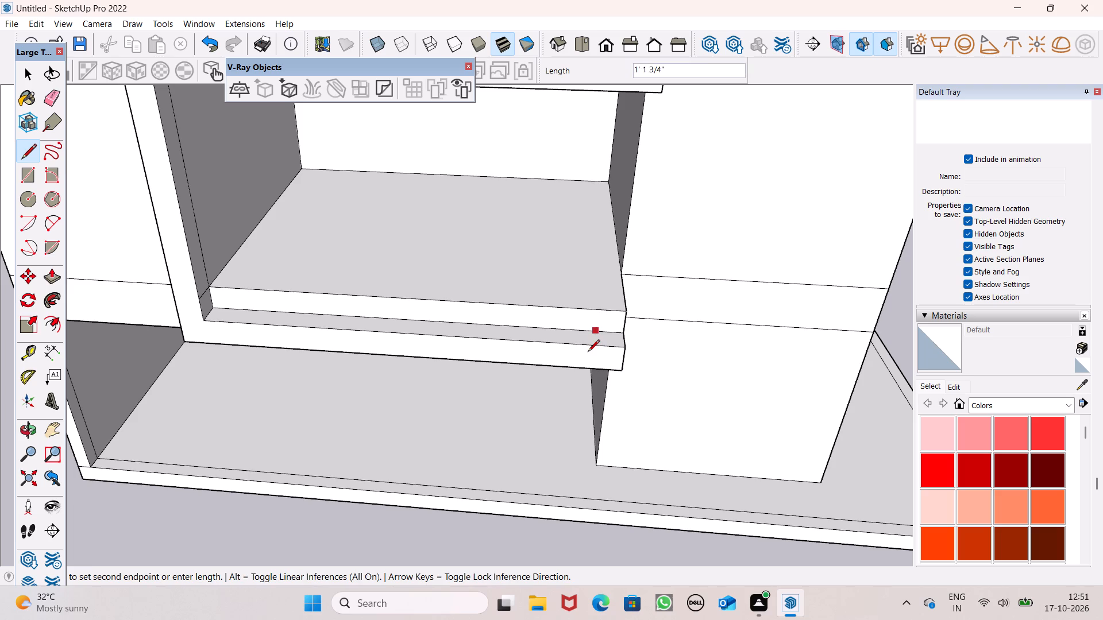
left_click(592, 344)
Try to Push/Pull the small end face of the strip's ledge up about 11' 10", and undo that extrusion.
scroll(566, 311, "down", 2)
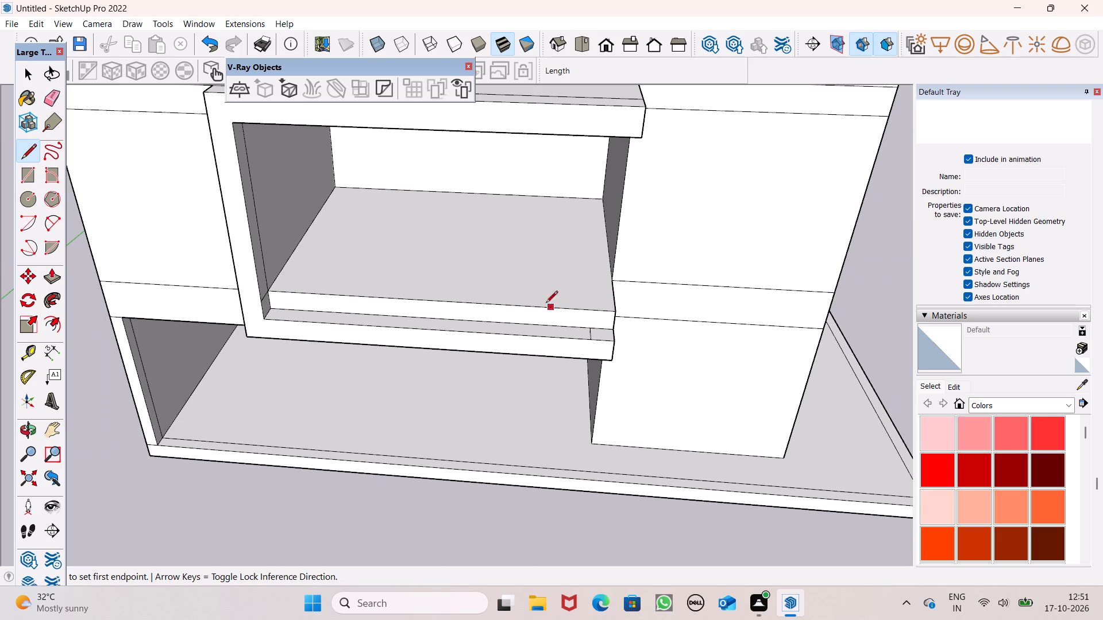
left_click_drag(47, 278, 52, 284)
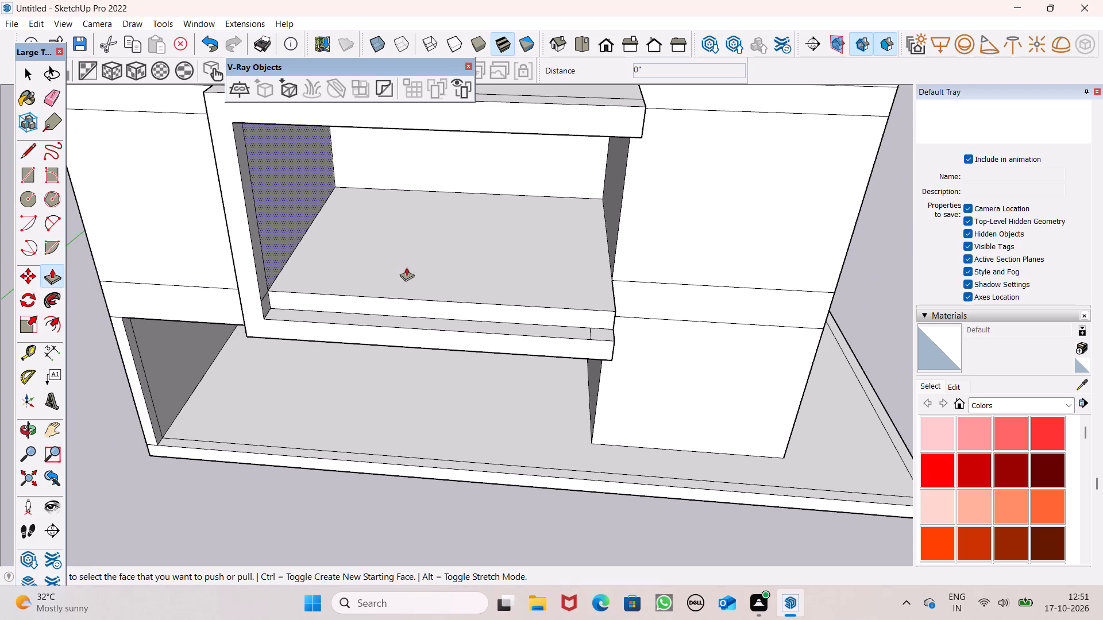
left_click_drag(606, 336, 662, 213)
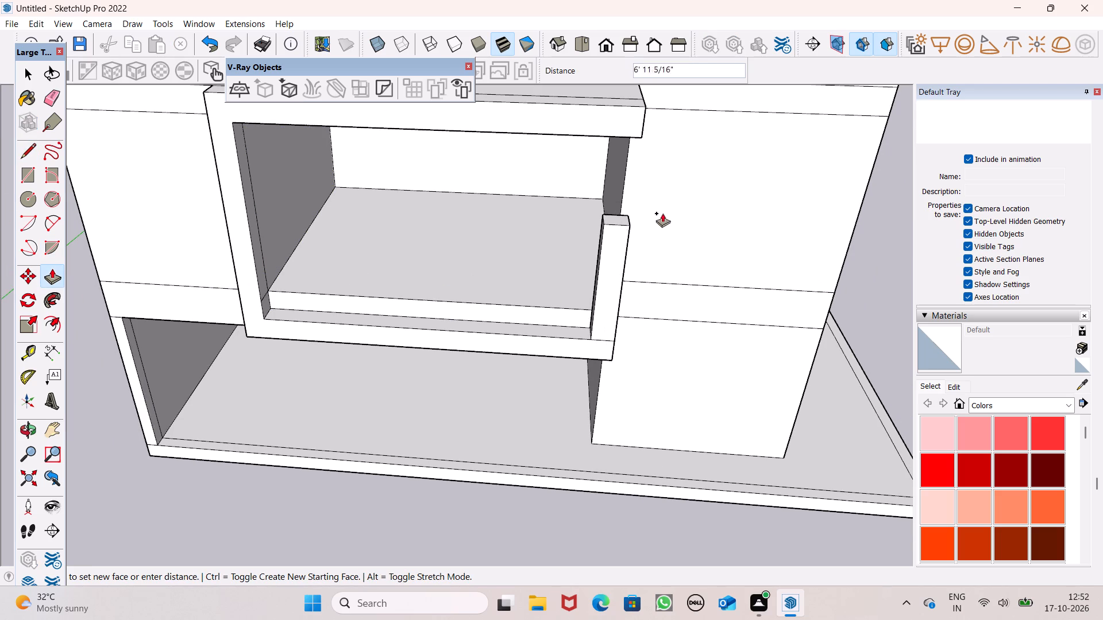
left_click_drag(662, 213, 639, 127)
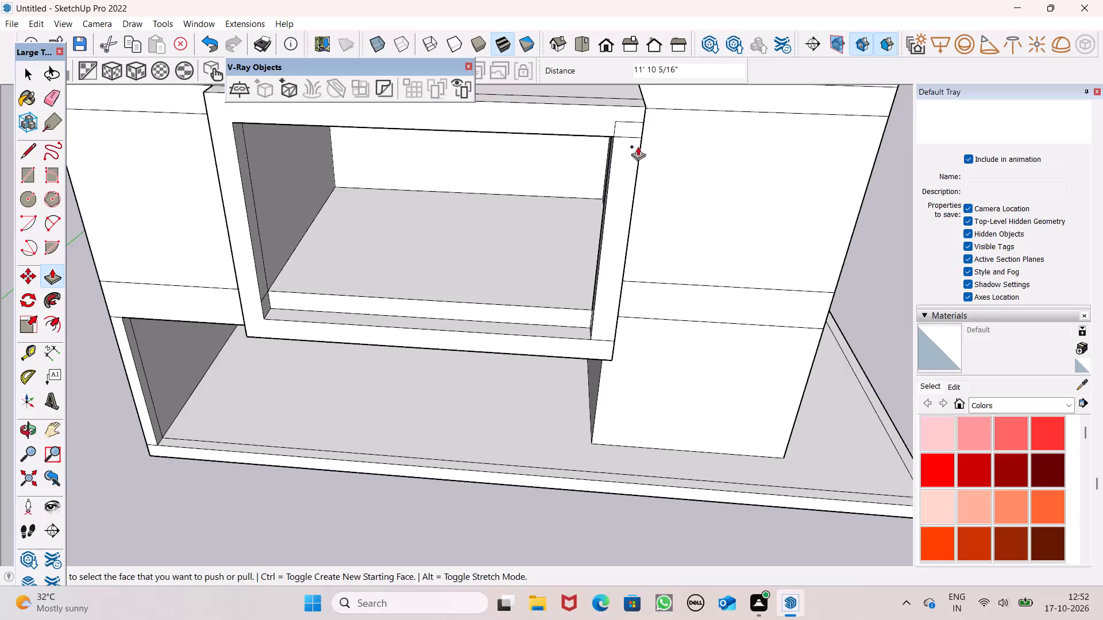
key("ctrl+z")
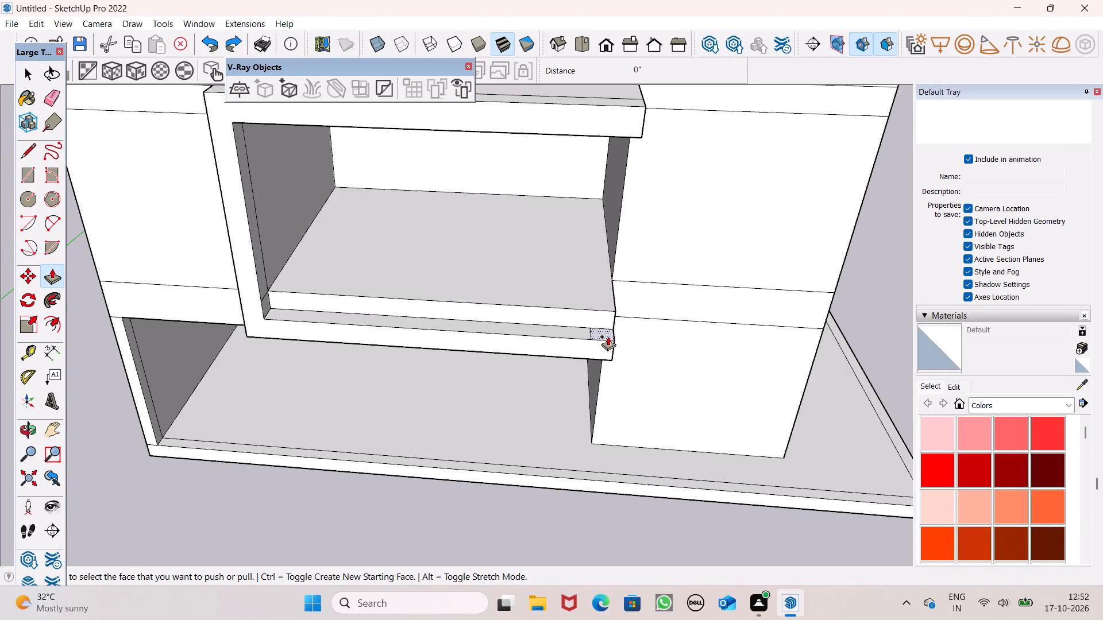
Push/Pull the small end face of the strip's ledge up 11' 1 13/16" to the upper slab's underside as a second fin.
left_click_drag(608, 336, 603, 130)
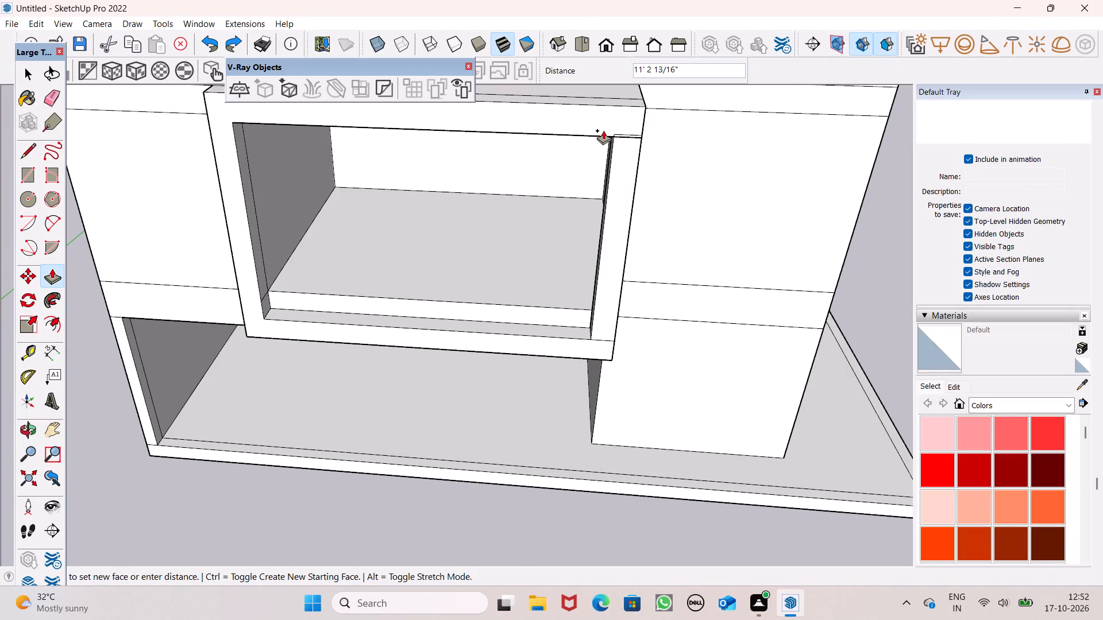
left_click_drag(603, 130, 627, 137)
Examine the closed front frame and the balcony floor inside it from eye level and from above.
scroll(626, 138, "down", 5)
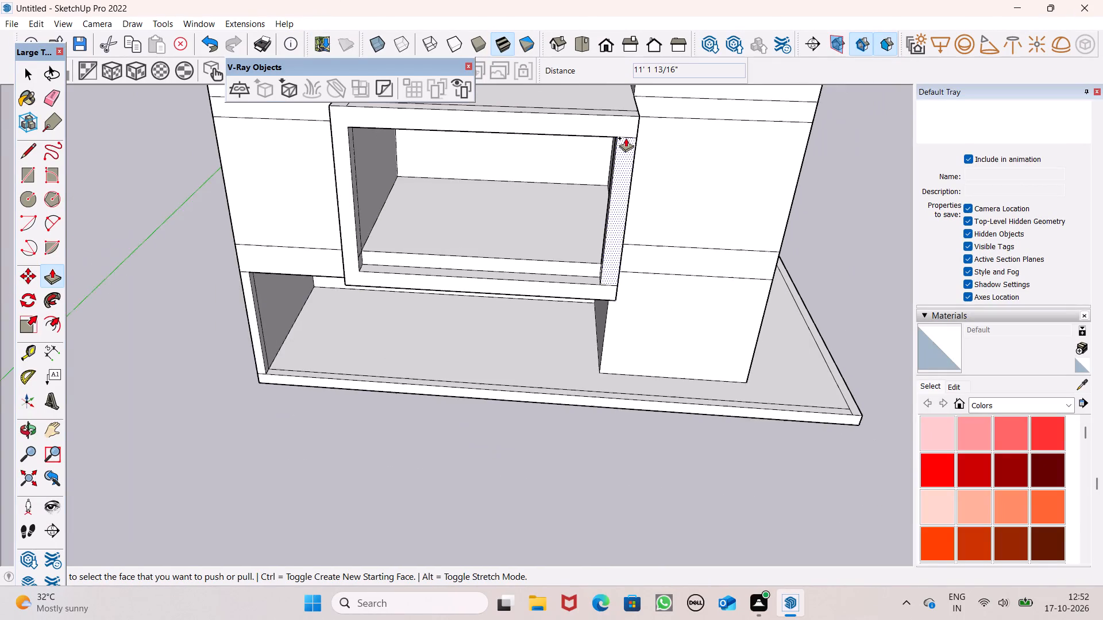
scroll(673, 249, "down", 2)
middle_click_drag(526, 319, 551, 168)
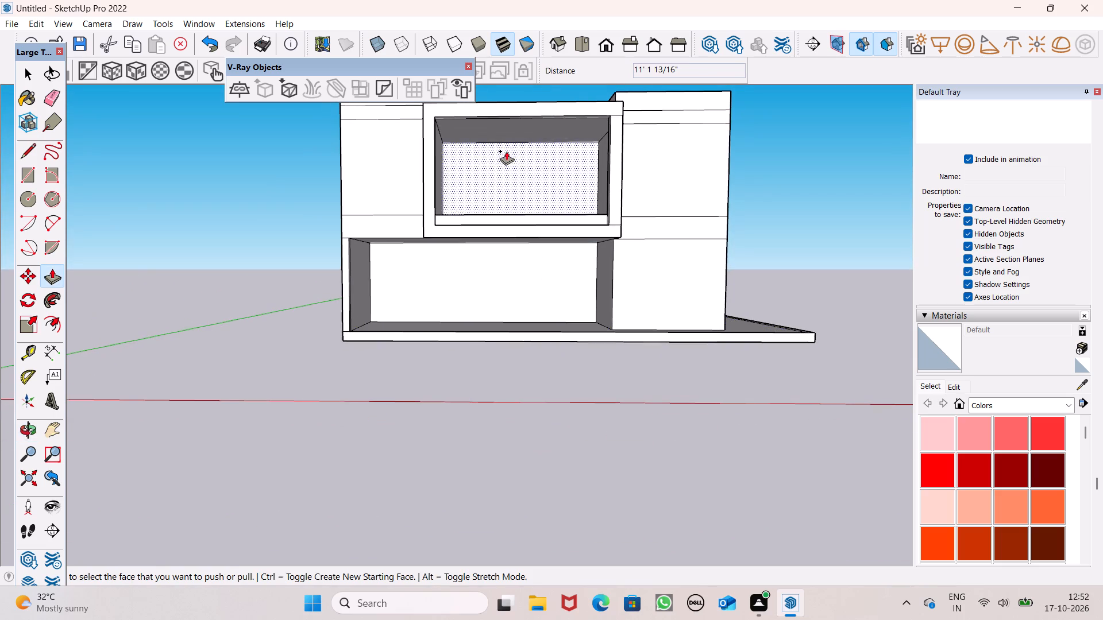
scroll(472, 191, "down", 5)
scroll(479, 119, "up", 6)
scroll(486, 174, "down", 2)
middle_click_drag(483, 206, 476, 250)
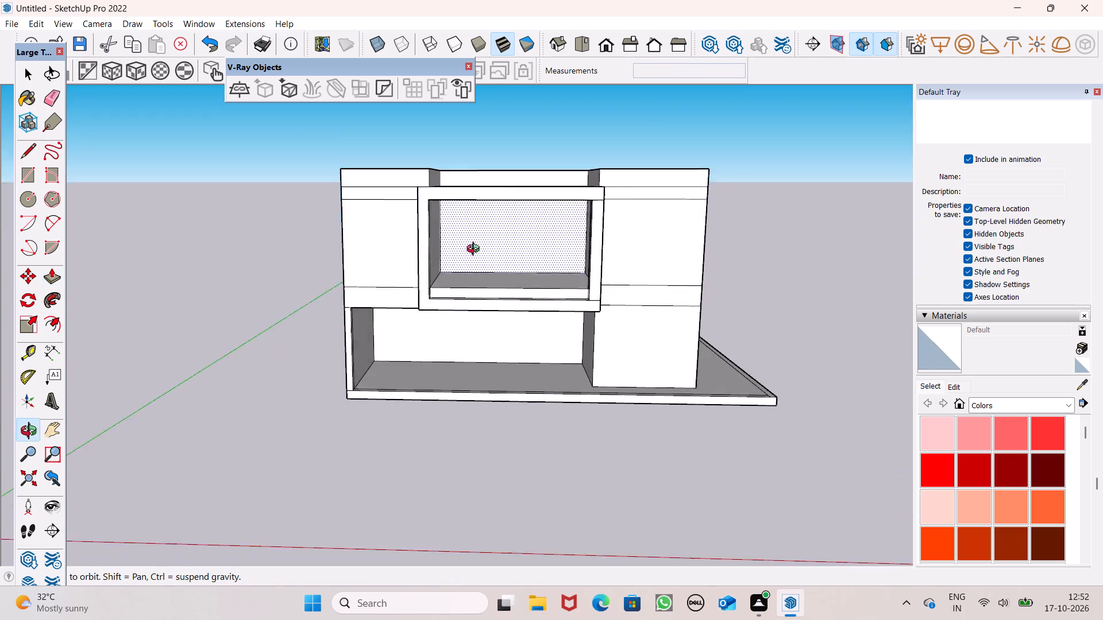
middle_click_drag(476, 250, 441, 335)
scroll(436, 333, "up", 4)
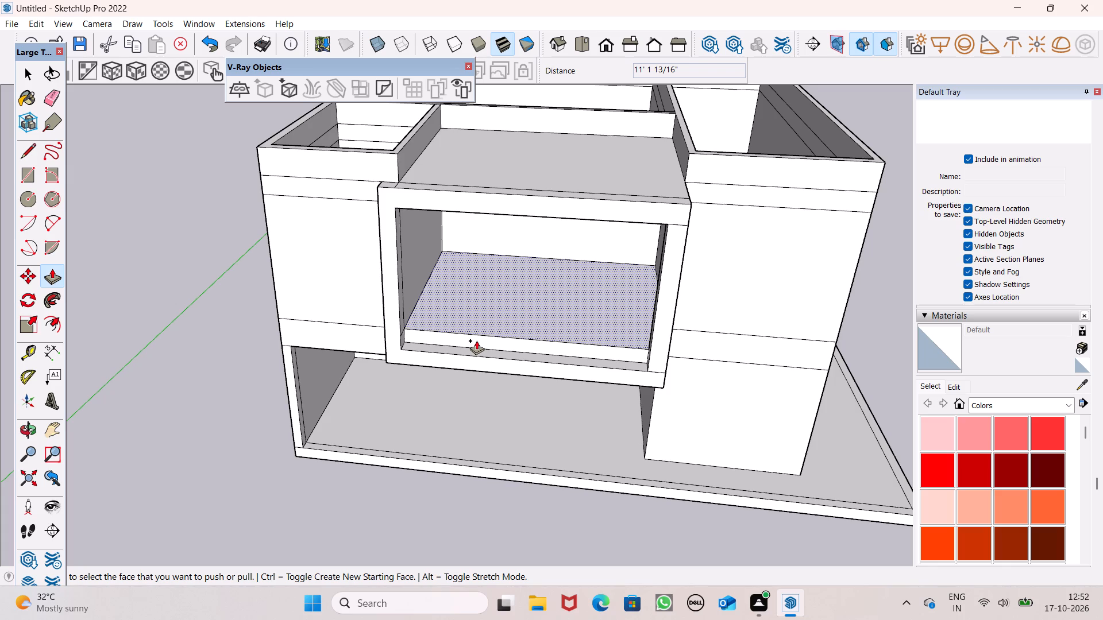
middle_click_drag(511, 375, 551, 325)
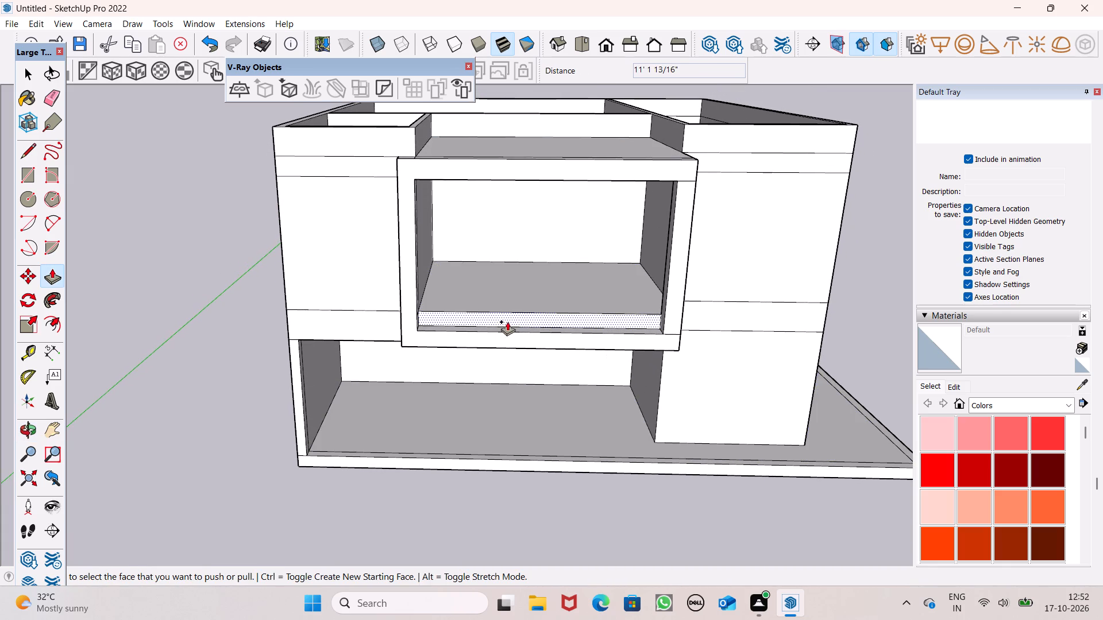
key("space")
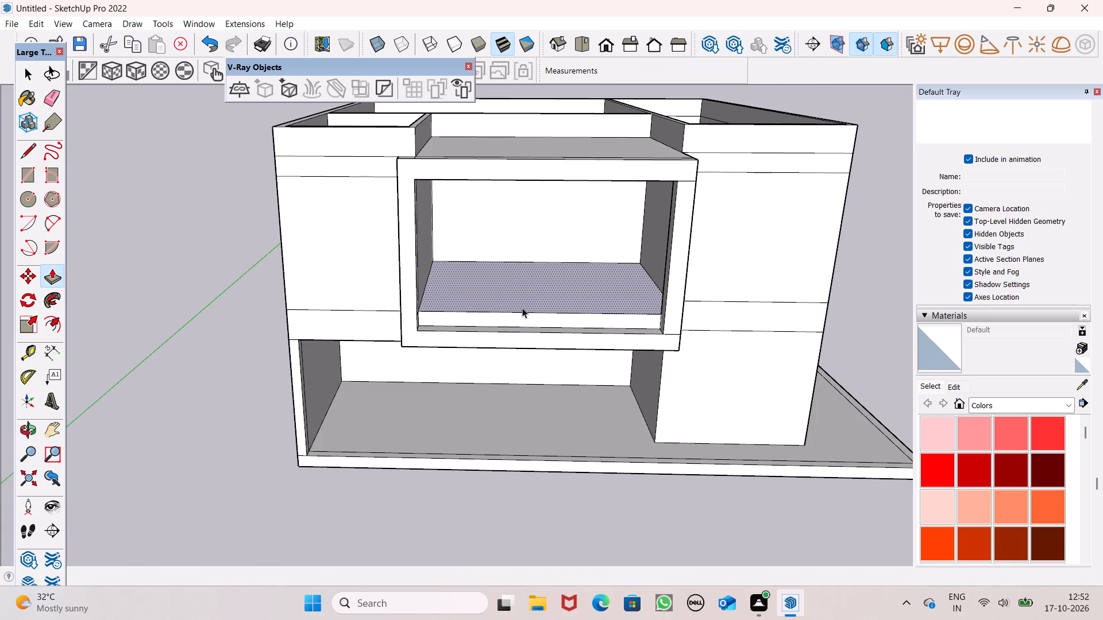
middle_click_drag(522, 351, 524, 339)
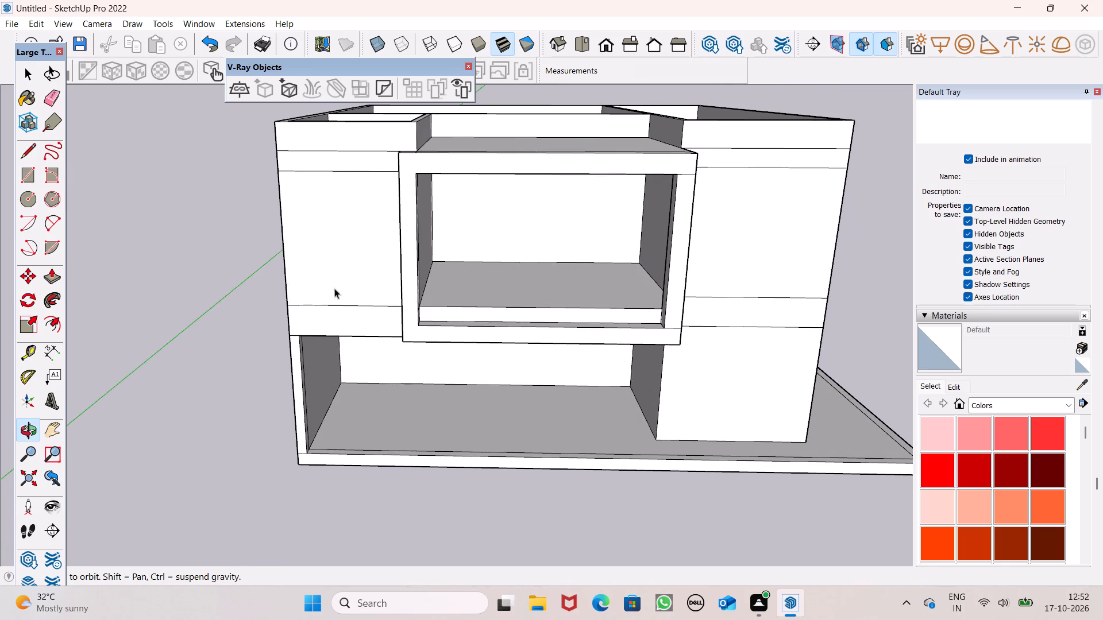
Push/Pull the balcony floor inside the front frame up about 3 7/8".
left_click(55, 280)
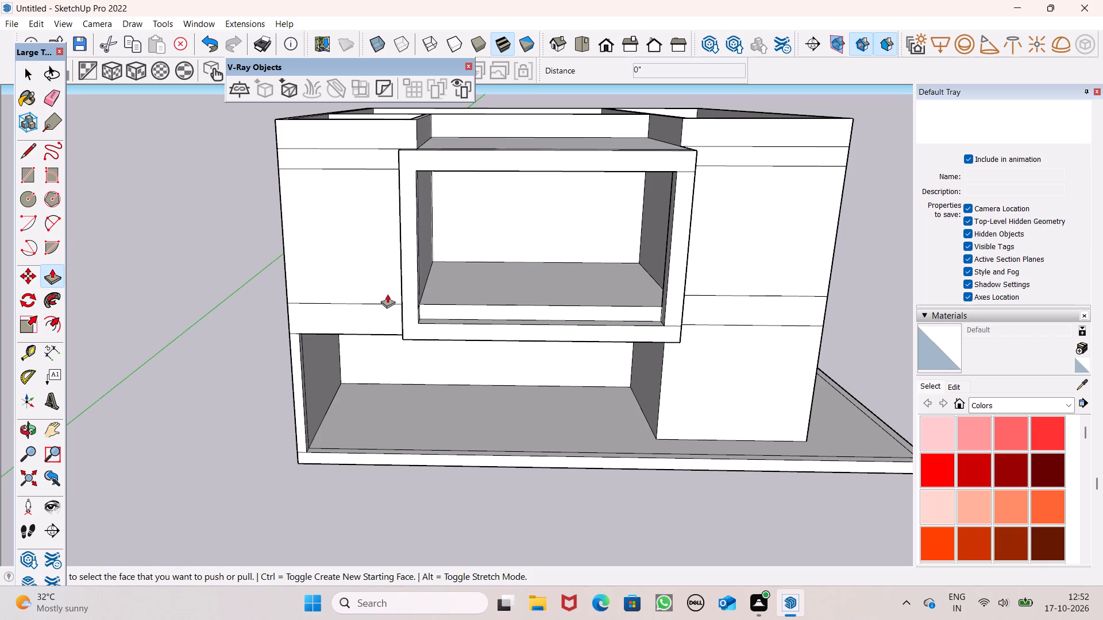
left_click(459, 296)
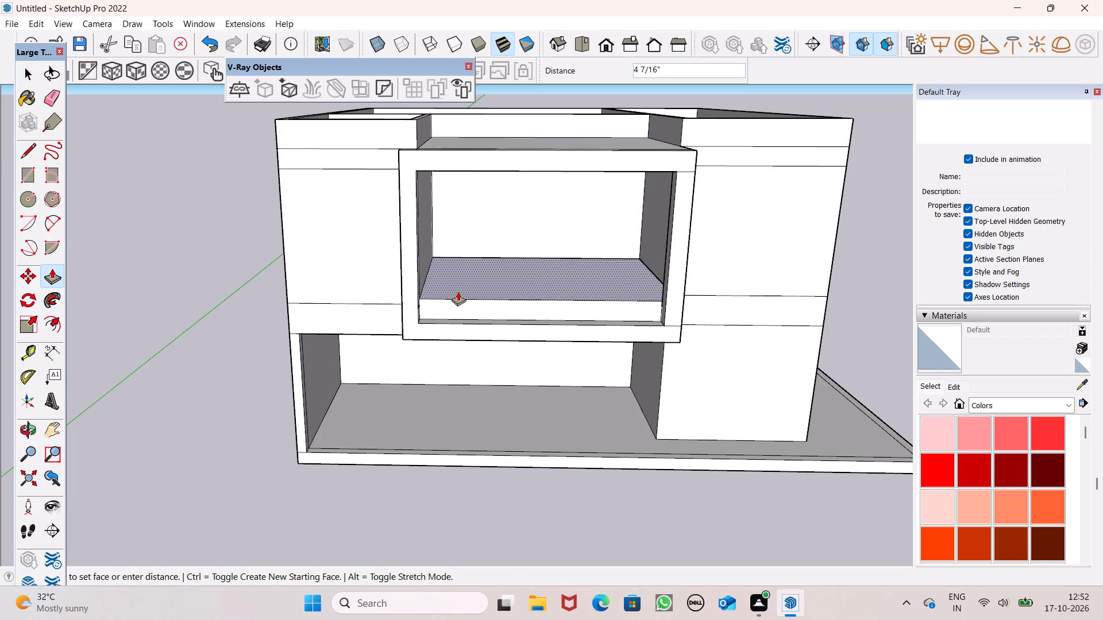
scroll(467, 280, "down", 4)
middle_click_drag(497, 310, 509, 249)
Examine the building from the front and side, and look into its open-topped rooms from above.
scroll(496, 234, "up", 1)
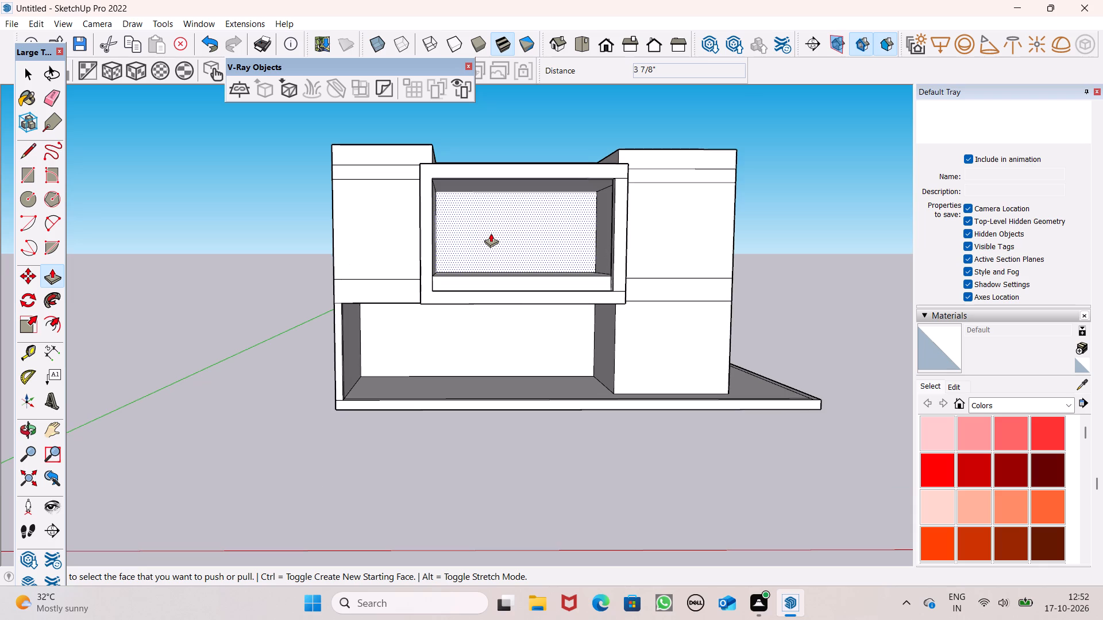
scroll(491, 233, "down", 2)
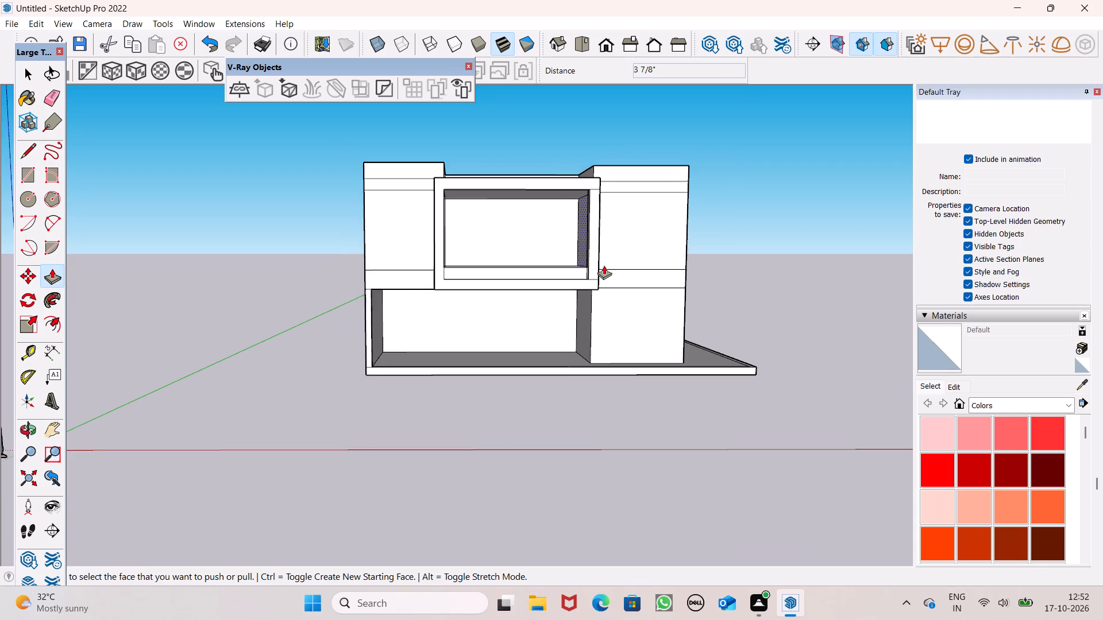
middle_click_drag(601, 269, 589, 325)
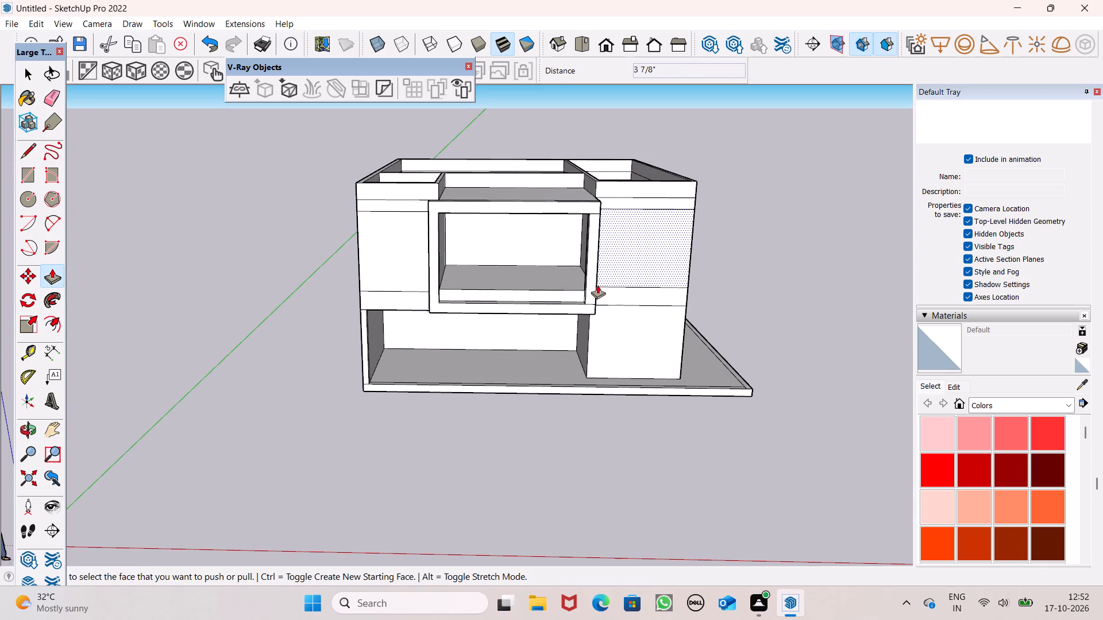
scroll(597, 285, "down", 1)
middle_click_drag(558, 277, 440, 260)
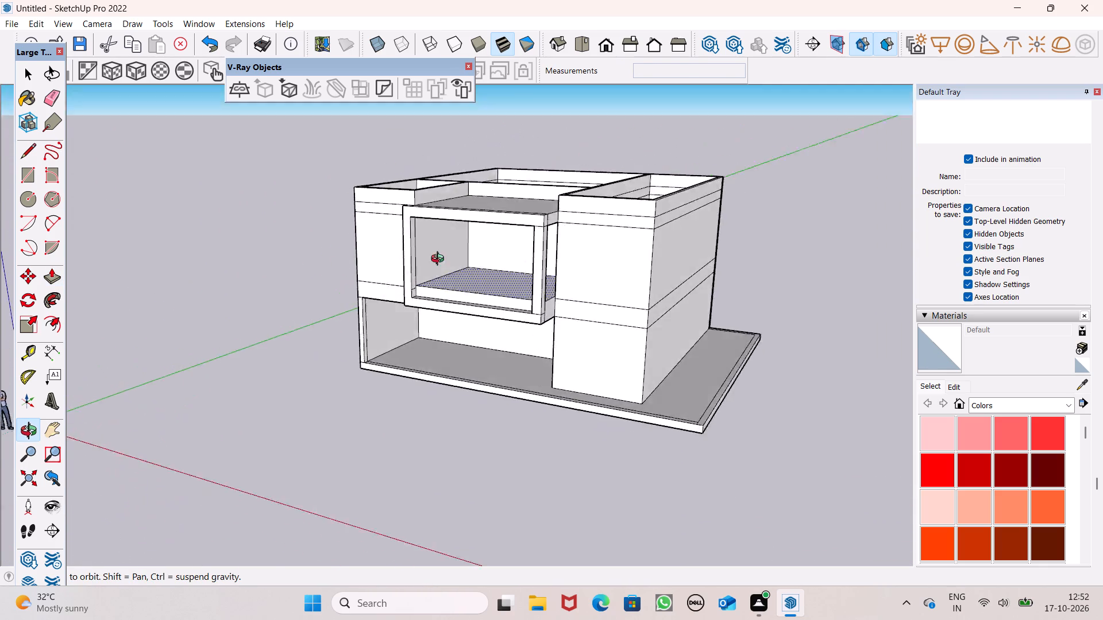
middle_click_drag(440, 260, 63, 540)
middle_click_drag(458, 472, 92, 412)
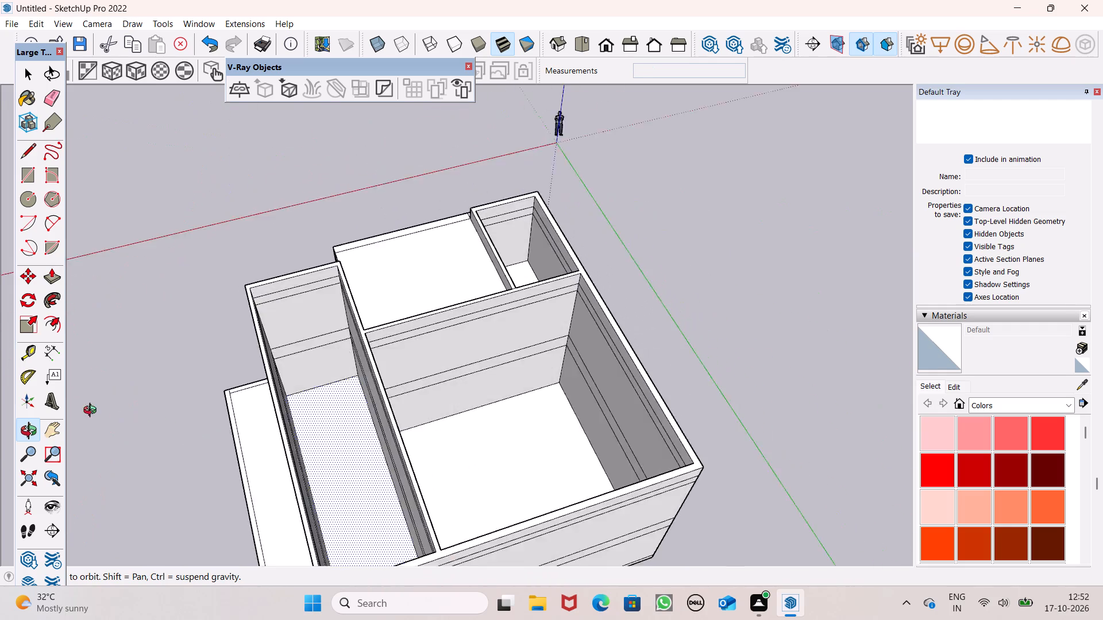
middle_click_drag(92, 412, 63, 396)
Trace short segments over the large back room's storey lines, ending with one about 1' 10" long, to close its upper floor face.
scroll(609, 296, "up", 1)
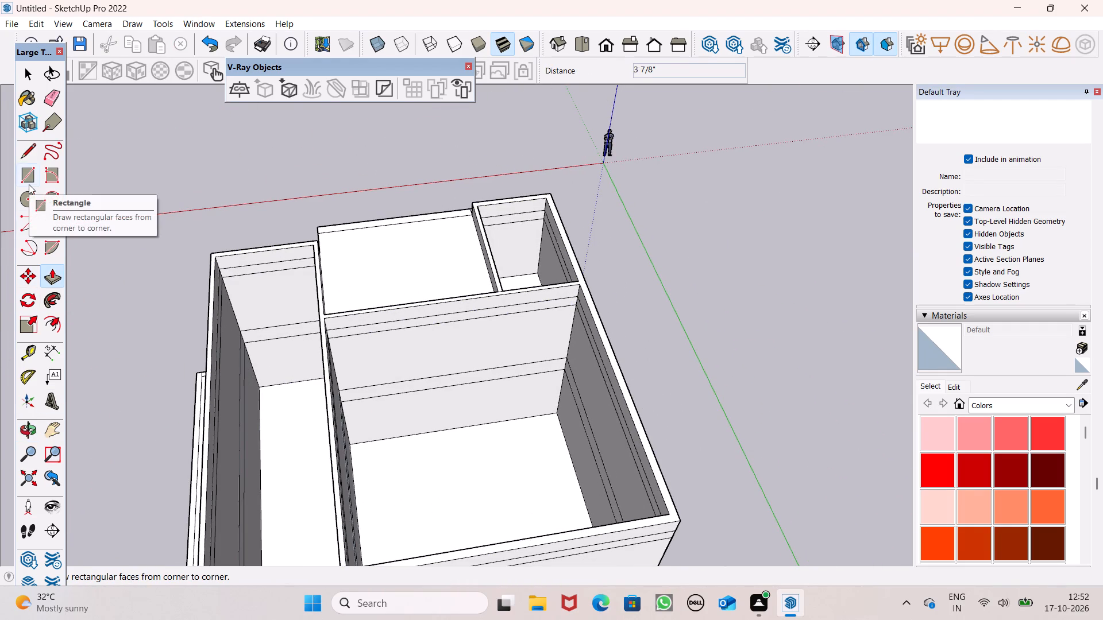
left_click(25, 153)
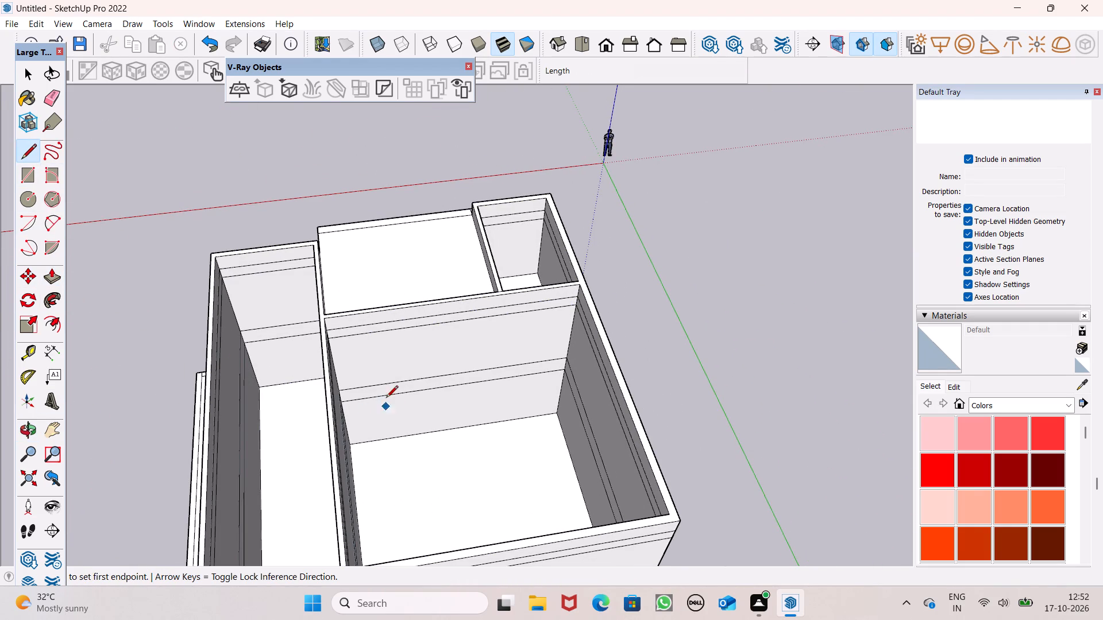
left_click(384, 385)
left_click(410, 378)
left_click_drag(384, 385, 389, 385)
left_click(406, 381)
middle_click_drag(500, 495, 931, 532)
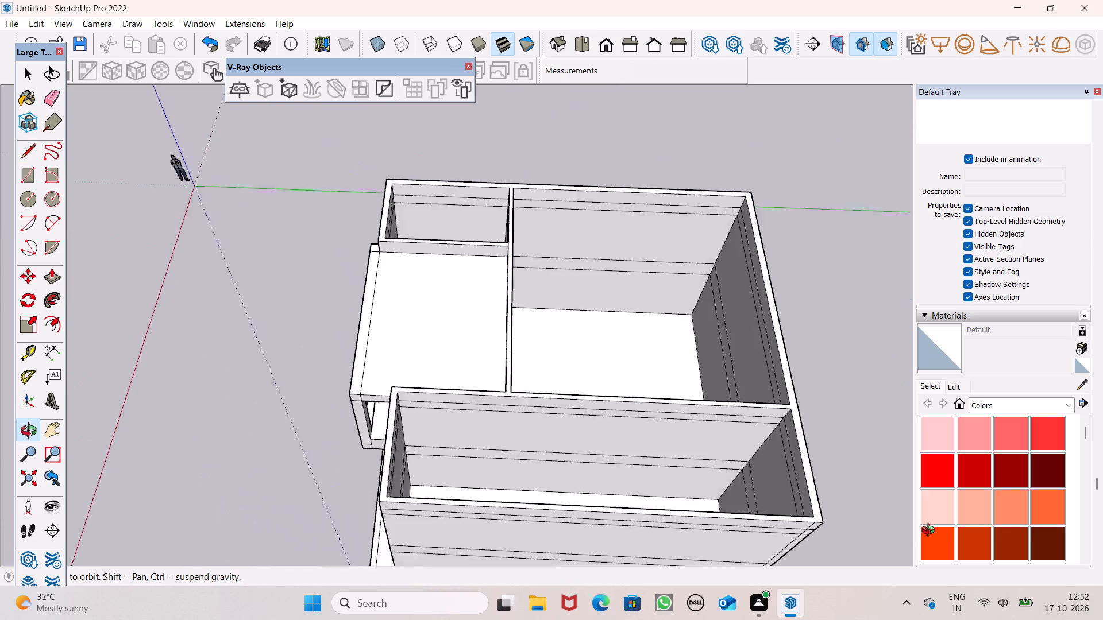
middle_click_drag(931, 532, 718, 497)
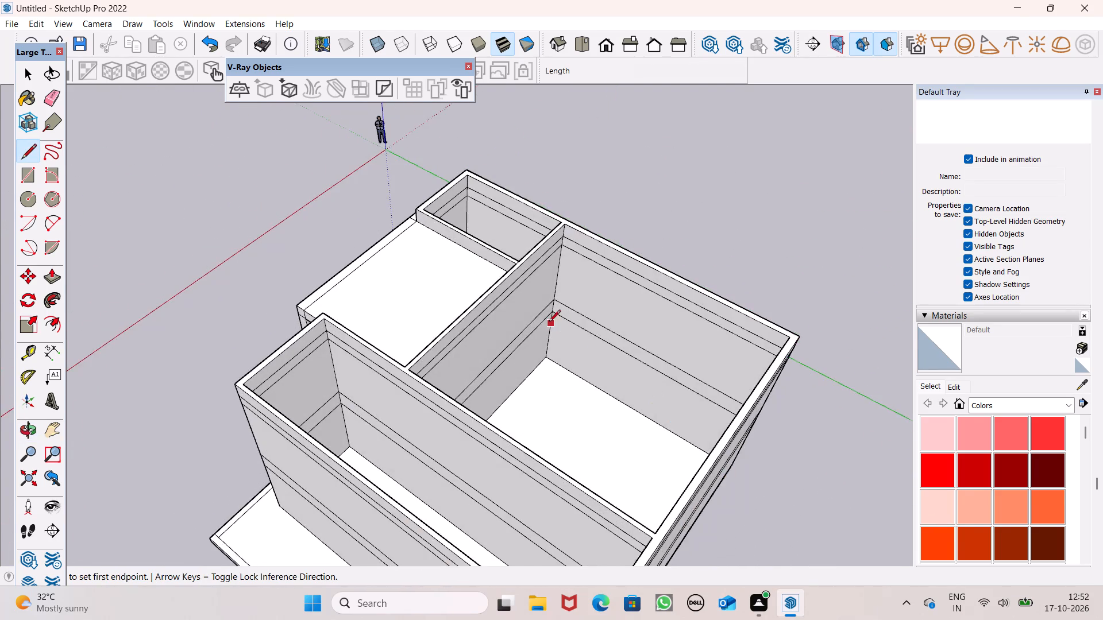
scroll(549, 323, "up", 7)
left_click(606, 297)
left_click(633, 308)
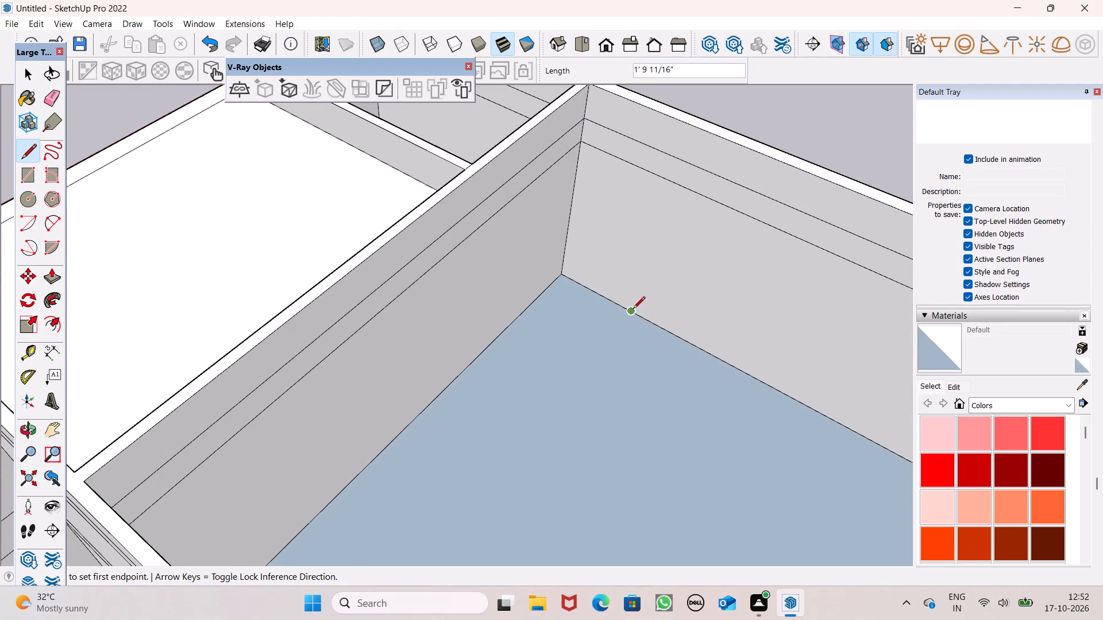
Push/Pull the large back room's new floor face 4" downward as a new extrusion to form a slab.
scroll(631, 313, "down", 2)
left_click(52, 272)
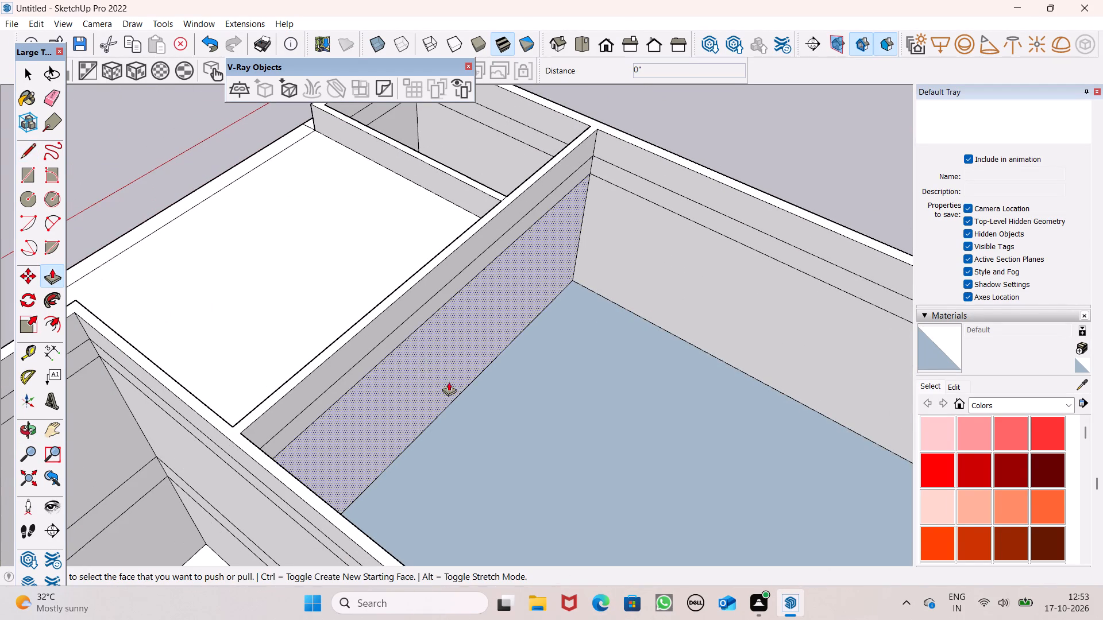
left_click_drag(508, 441, 508, 451)
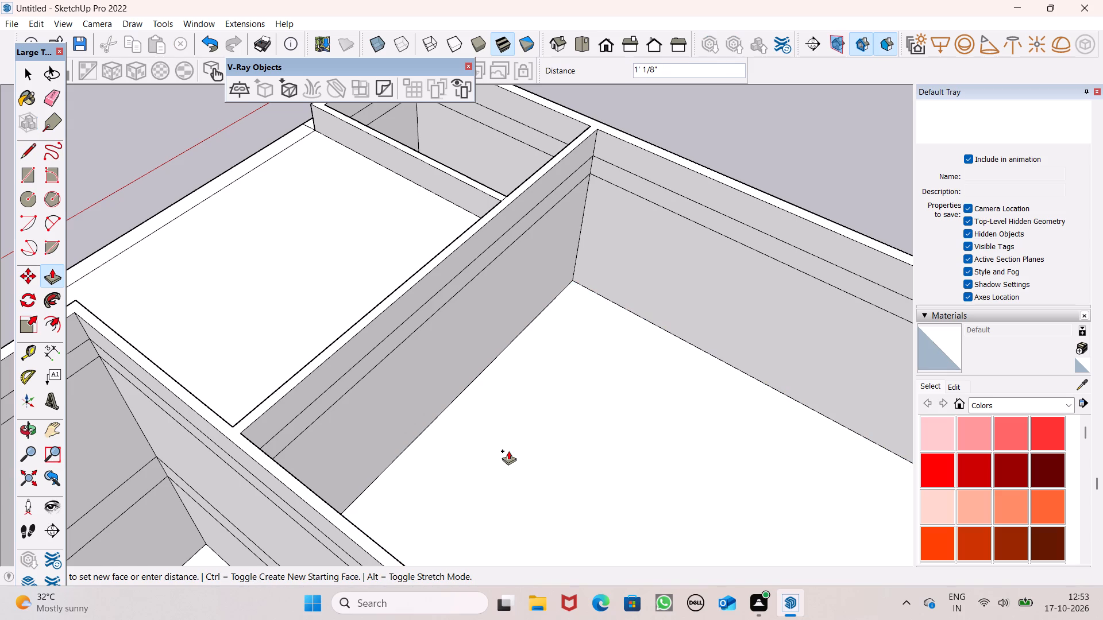
left_click_drag(508, 451, 508, 448)
type("4\"")
key("Return")
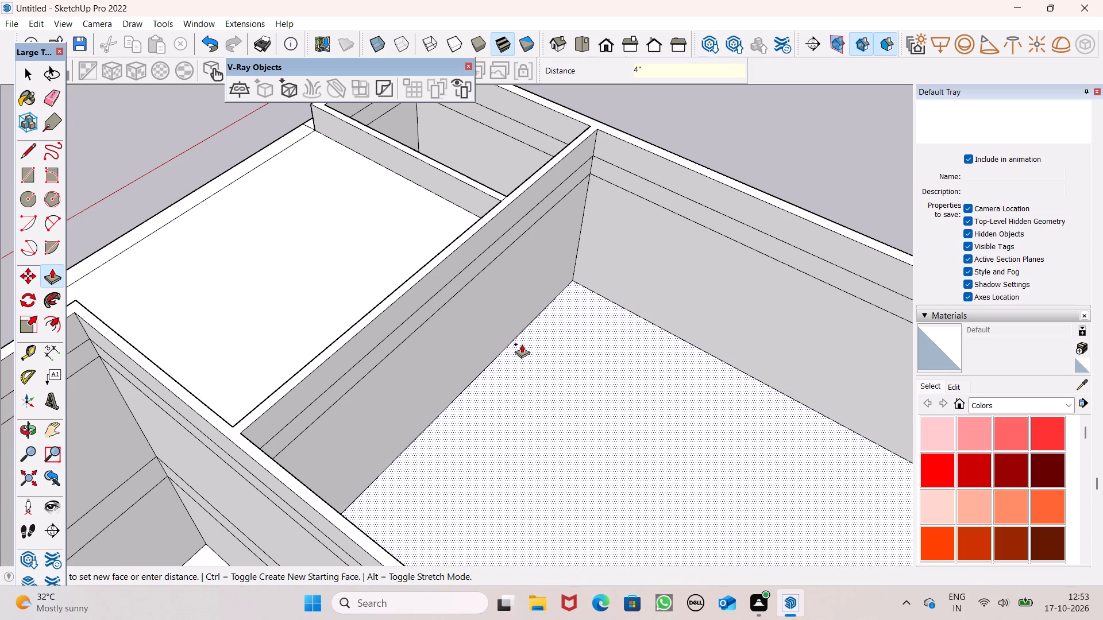
key("space")
scroll(520, 342, "down", 1)
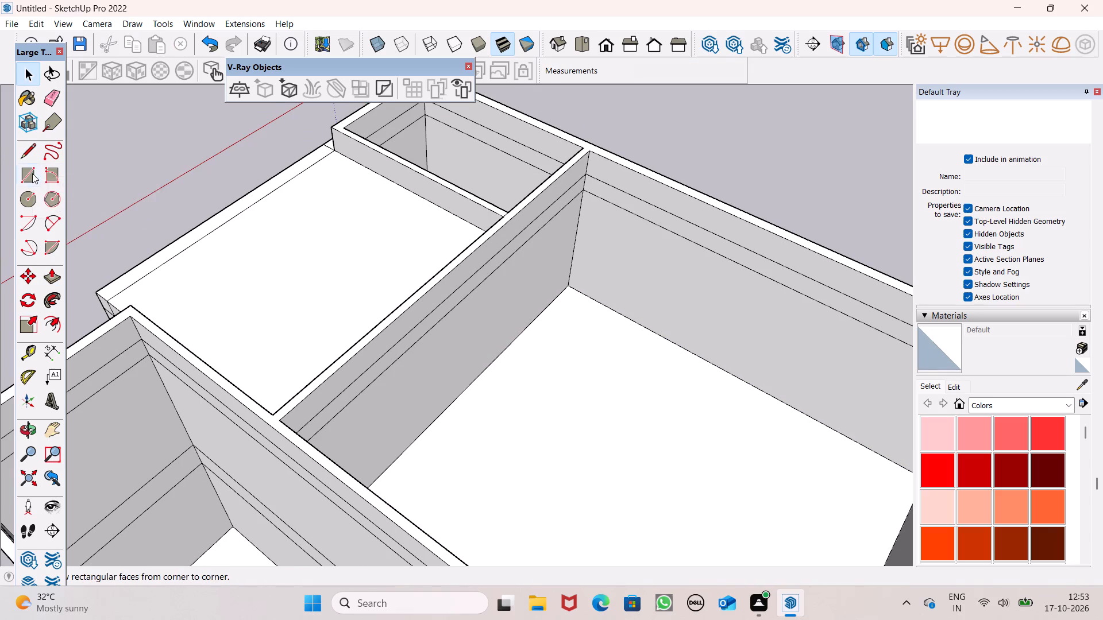
Place a lengthwise guide on the large back room's floor, offset about a third of the room's width from the wall shared with the narrow room.
left_click(22, 354)
scroll(279, 274, "down", 3)
middle_click_drag(331, 374, 331, 378)
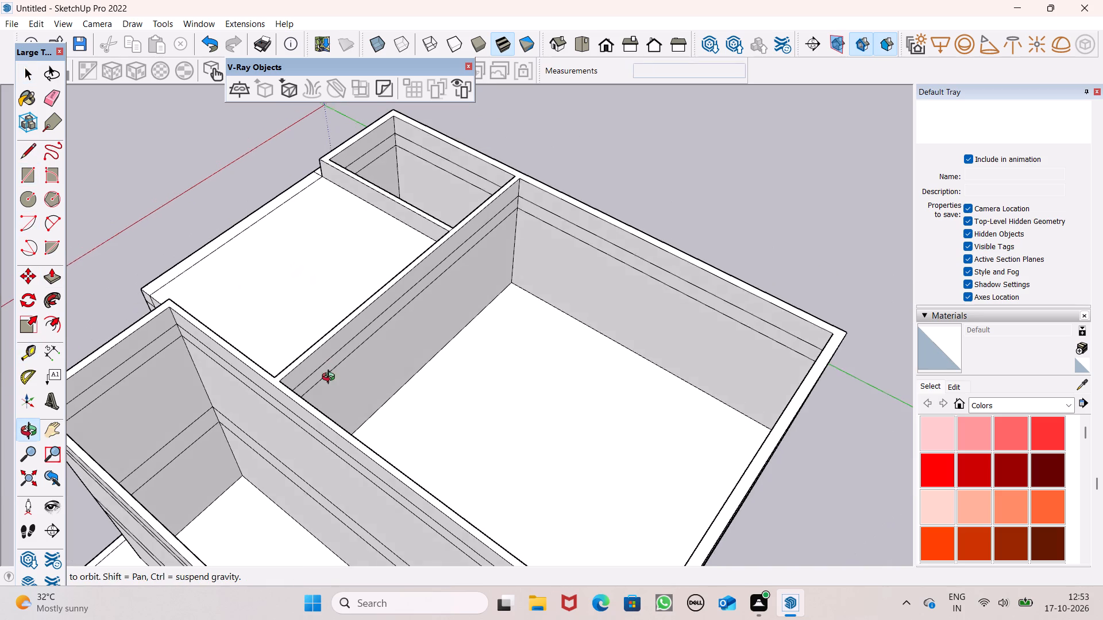
middle_click_drag(331, 378, 306, 401)
scroll(311, 372, "up", 1)
scroll(443, 289, "down", 4)
scroll(535, 284, "down", 5)
middle_click_drag(574, 332, 385, 425)
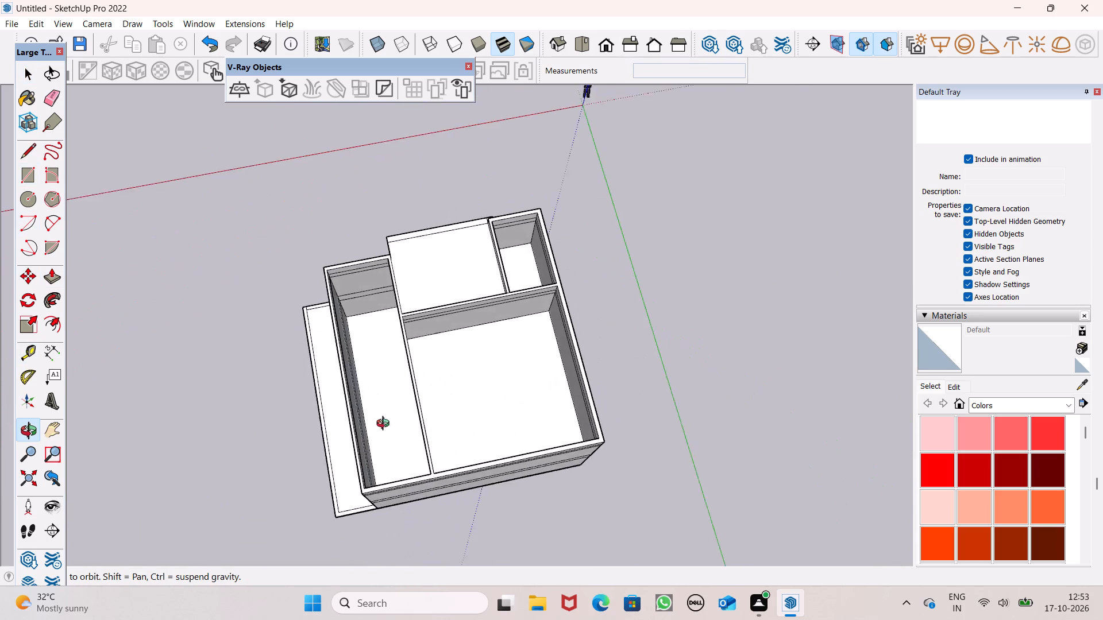
middle_click_drag(385, 425, 375, 424)
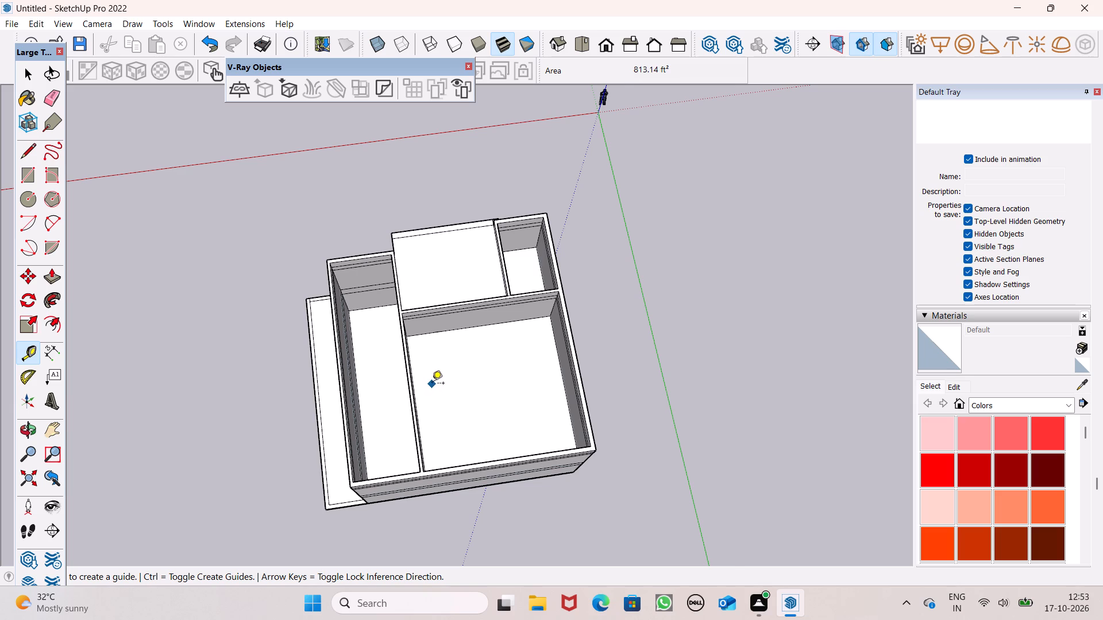
scroll(432, 384, "up", 4)
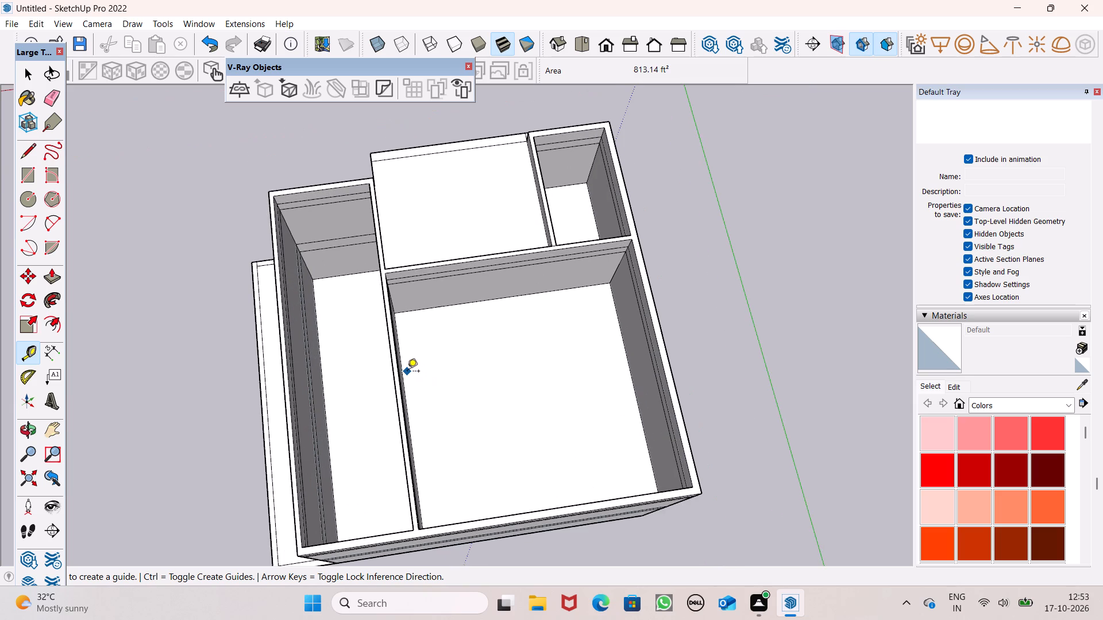
middle_click_drag(435, 414, 353, 354)
scroll(435, 414, "up", 1)
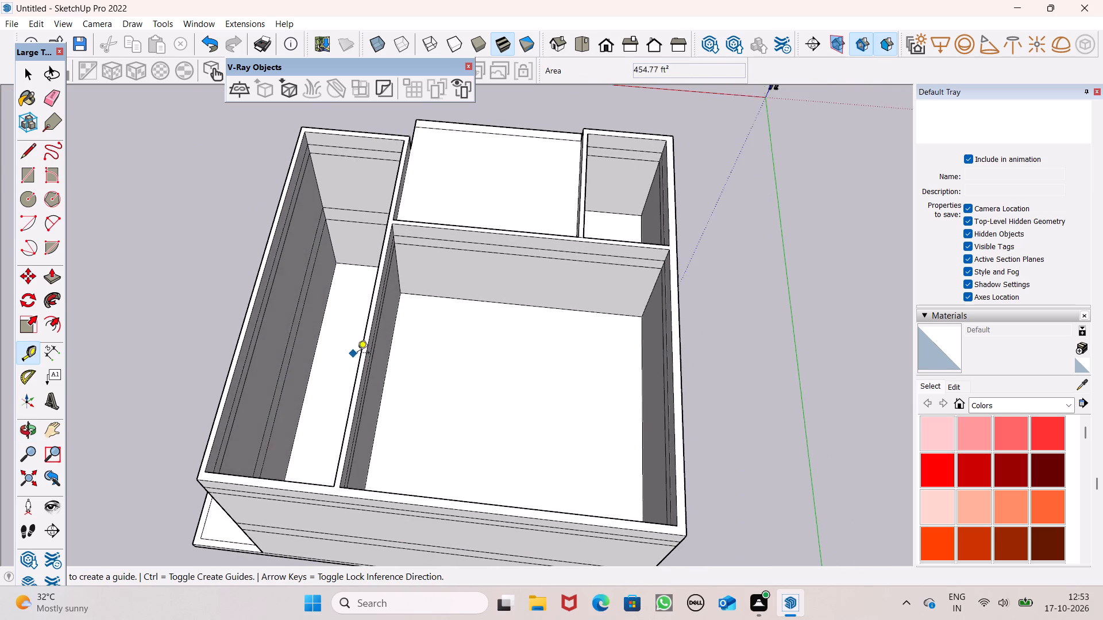
scroll(392, 354, "up", 2)
left_click_drag(387, 354, 395, 361)
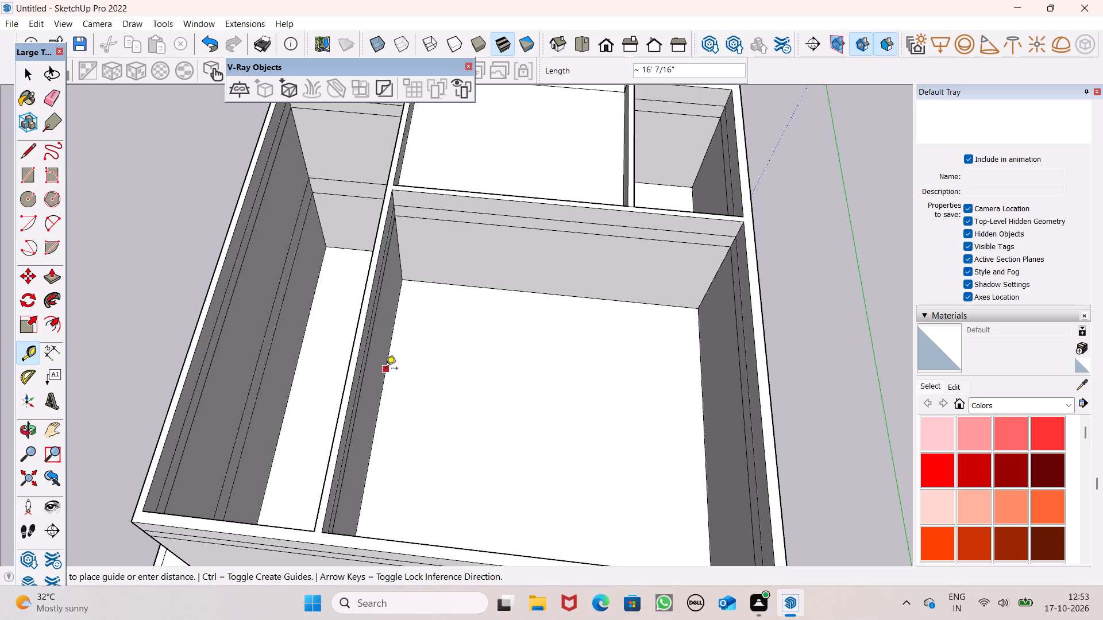
left_click_drag(383, 374, 410, 386)
left_click_drag(387, 384, 438, 408)
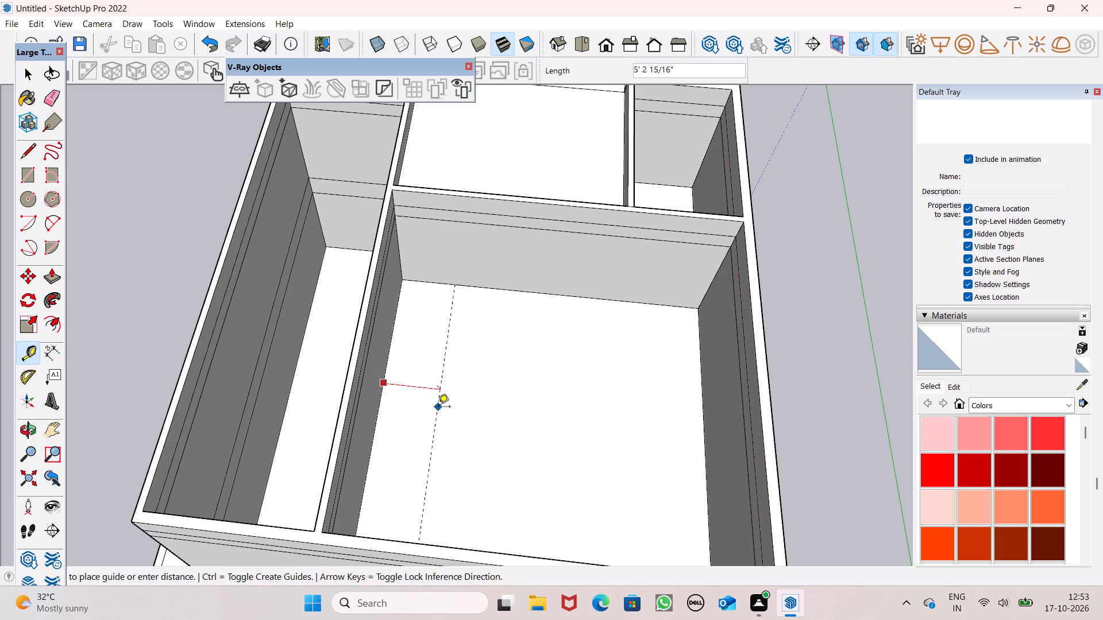
left_click_drag(438, 408, 470, 407)
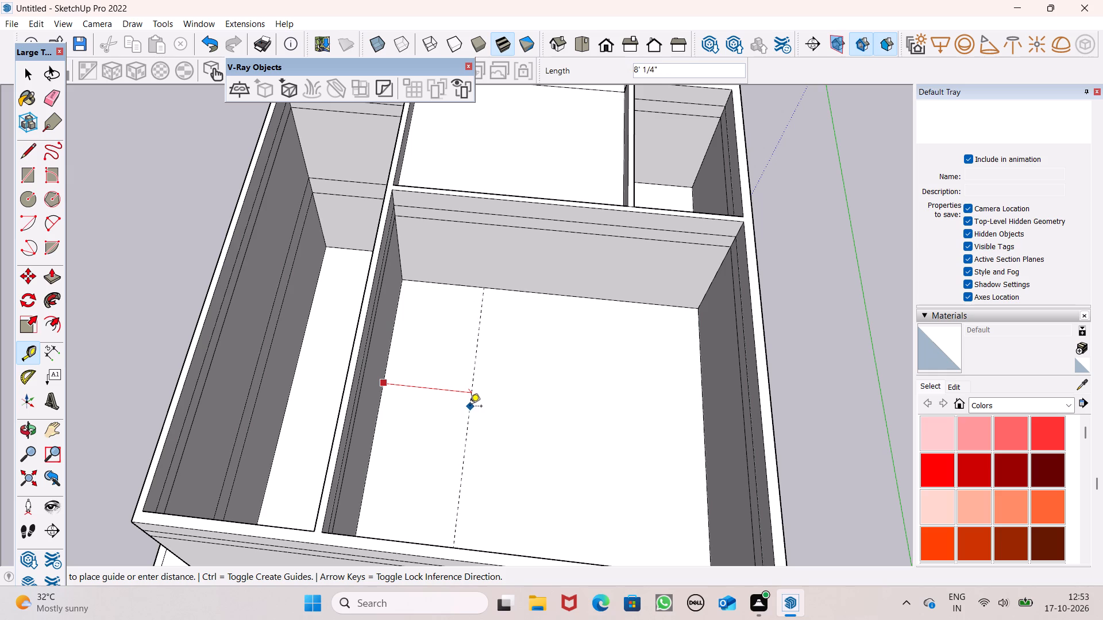
left_click_drag(470, 407, 480, 407)
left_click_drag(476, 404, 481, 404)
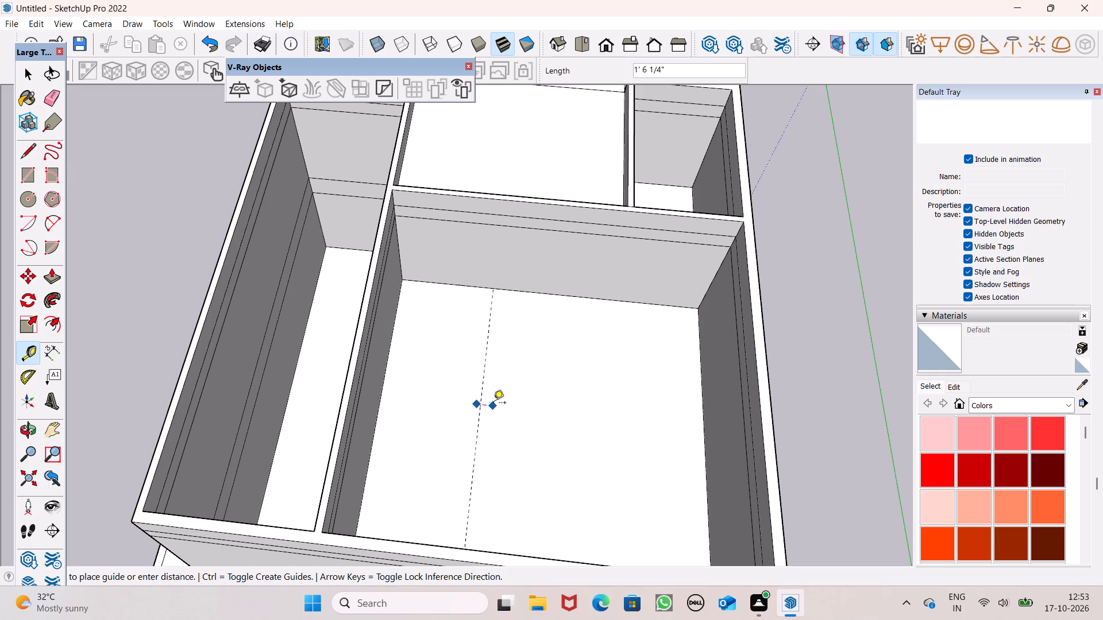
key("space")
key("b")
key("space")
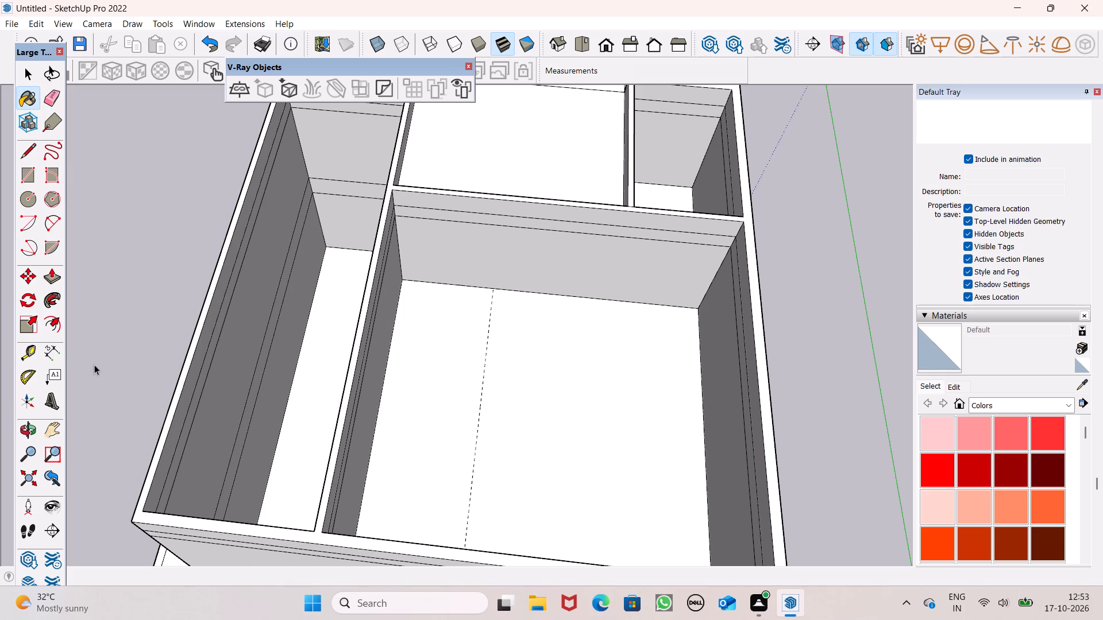
Place a second parallel guide 6" from the lengthwise guide on the large back room's floor to mark a partition's thickness.
left_click(30, 344)
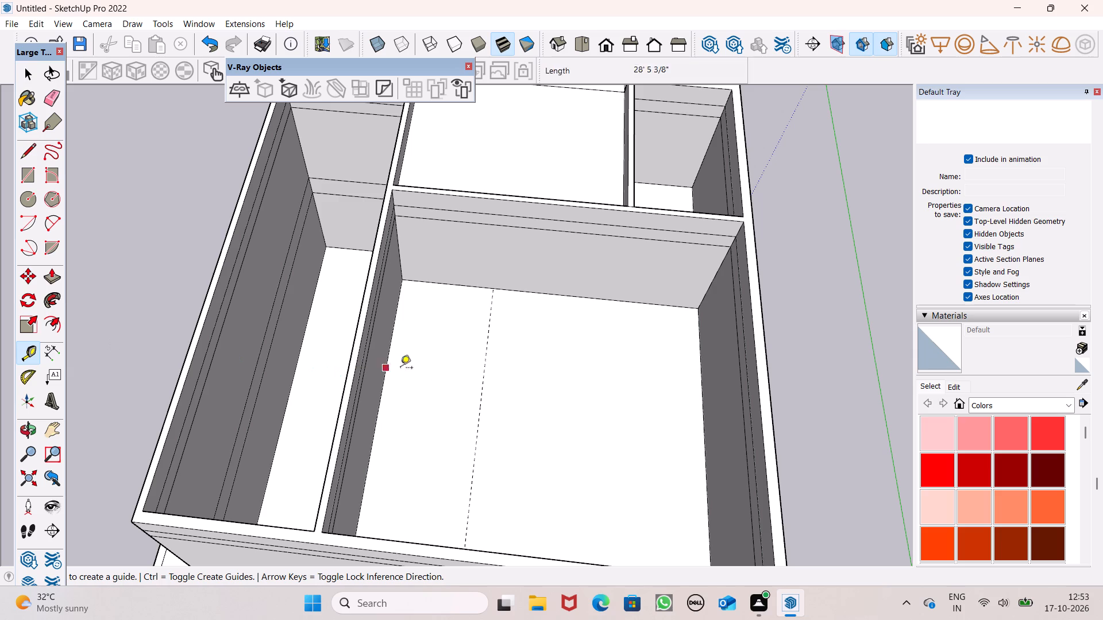
left_click_drag(480, 413, 491, 420)
key("6")
key("shift+quotedbl")
key("Return")
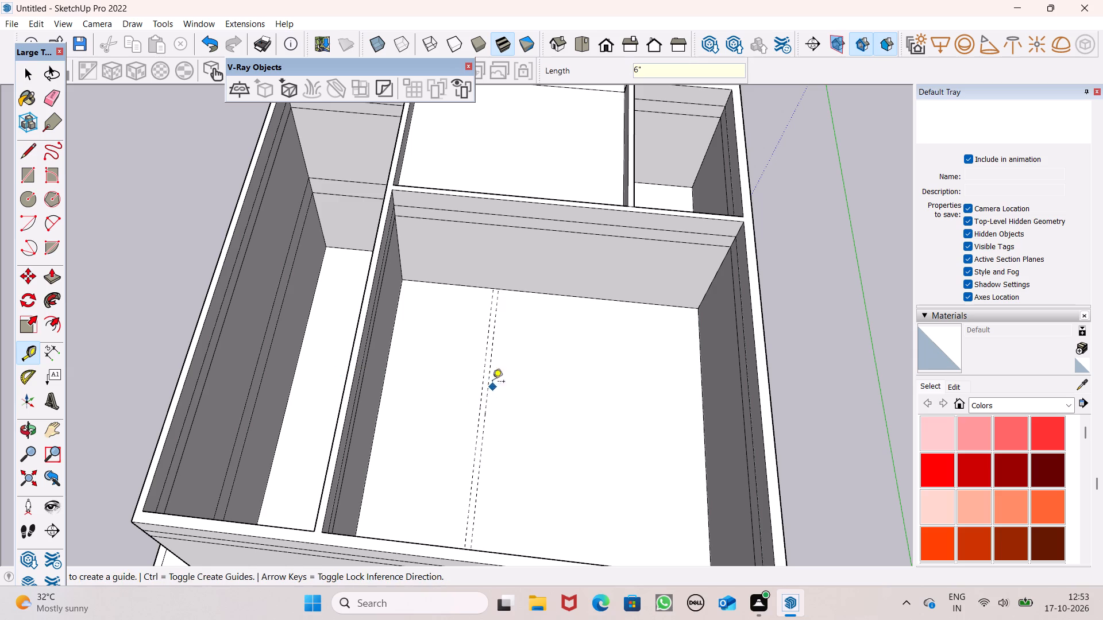
key("space")
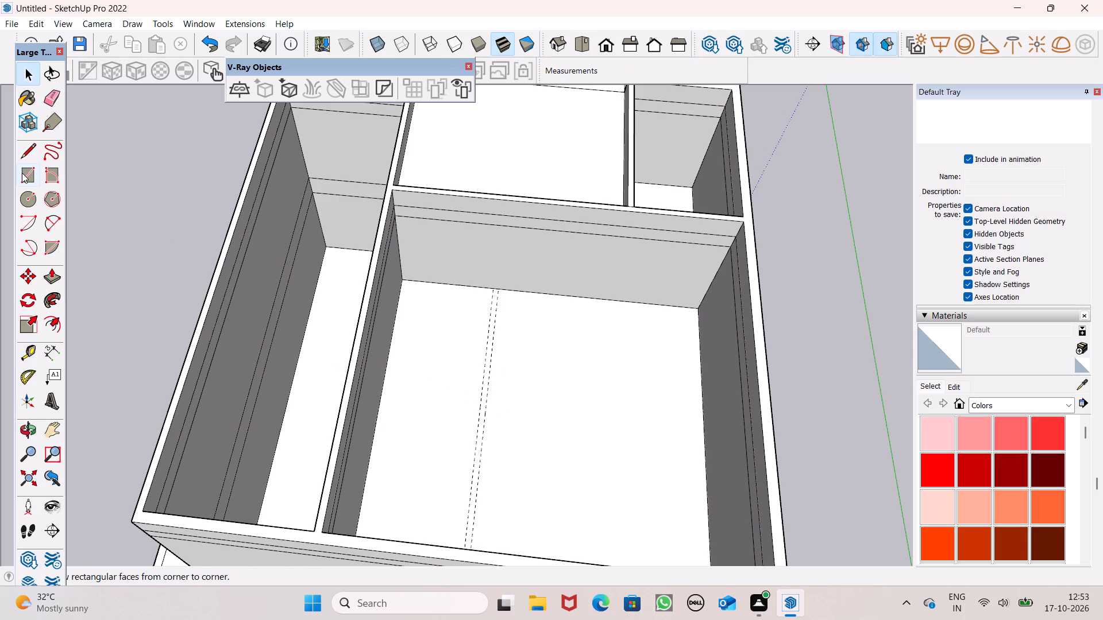
Draw a rectangle on the large back room's floor using the partition guides.
left_click(21, 175)
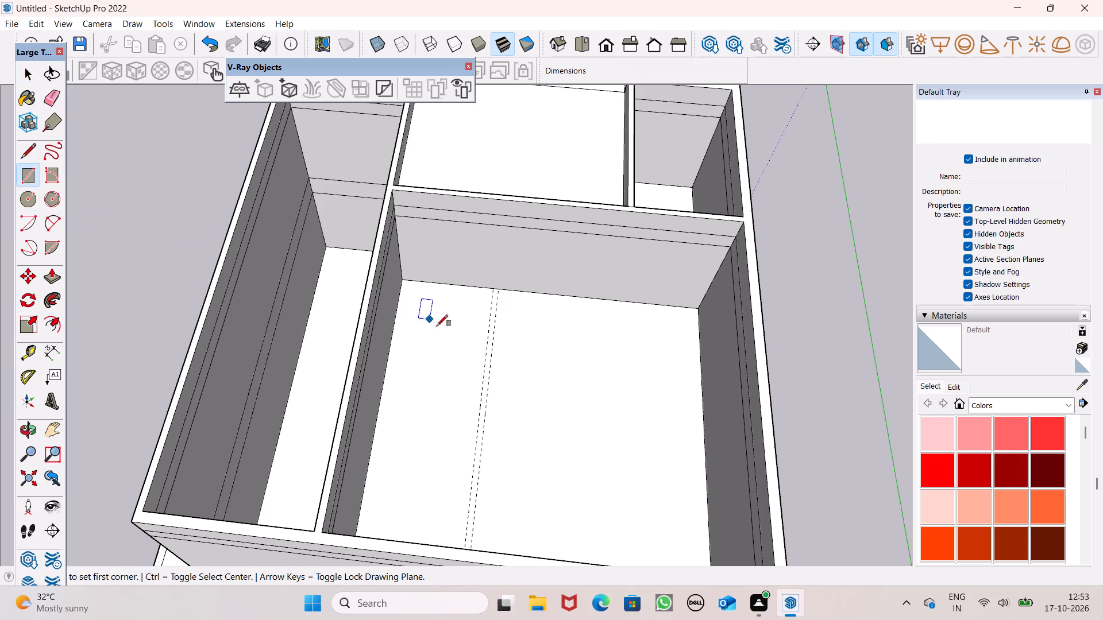
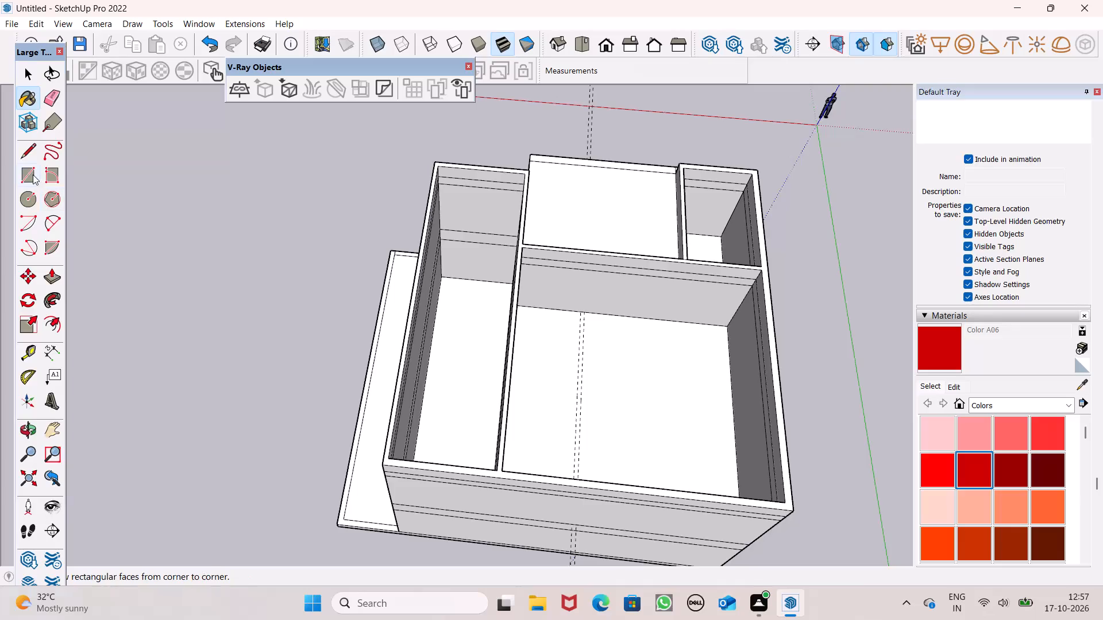
Draw a 6" by 28' 5 3/8" rectangle between the two guides on the large back room's floor.
scroll(242, 251, "down", 2)
middle_click_drag(537, 381, 518, 498)
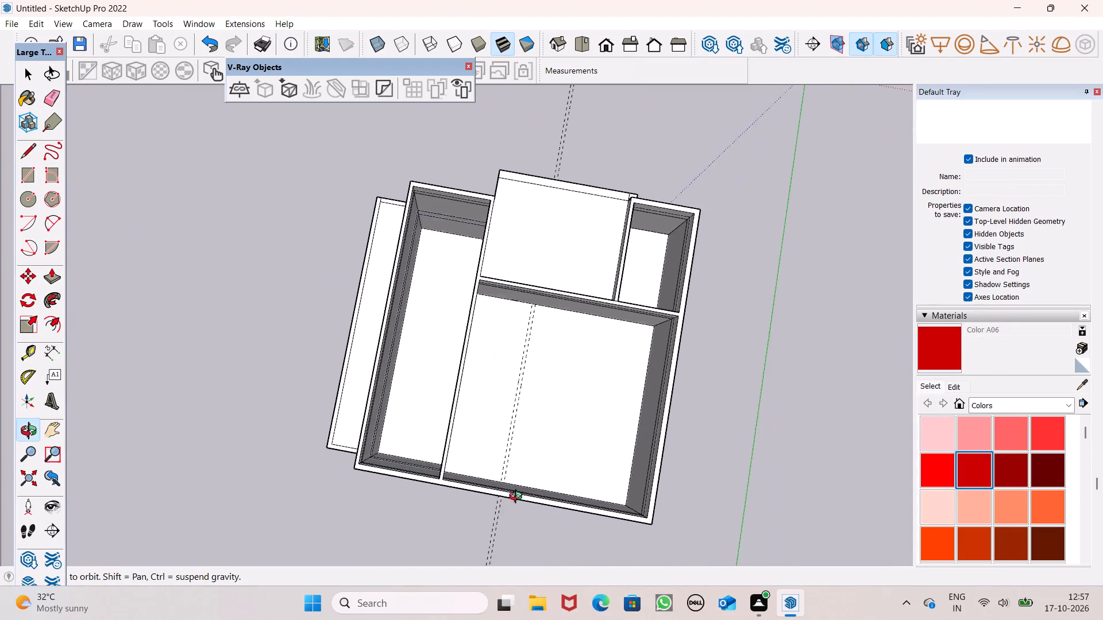
middle_click_drag(518, 498, 518, 495)
scroll(516, 479, "up", 7)
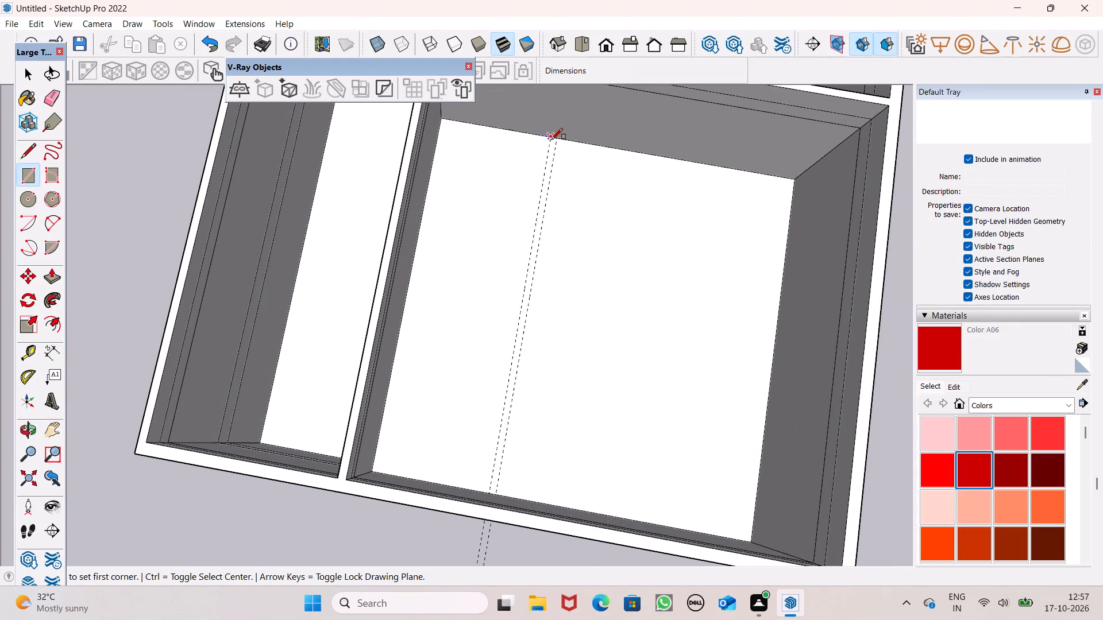
left_click(550, 139)
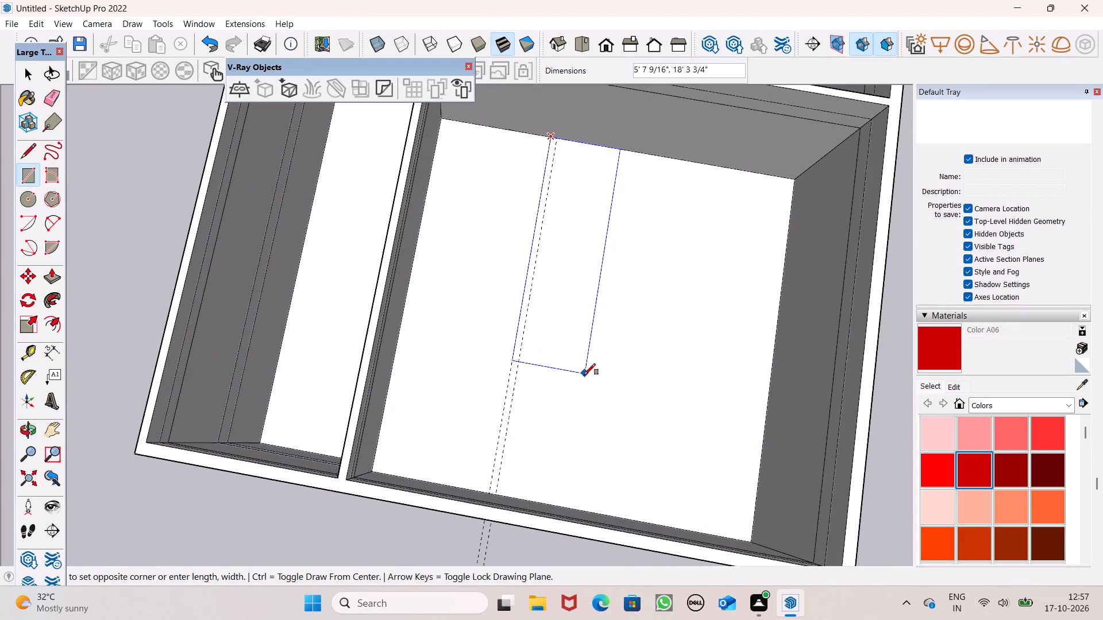
left_click(499, 495)
scroll(535, 520, "down", 1)
key("space")
scroll(548, 493, "down", 4)
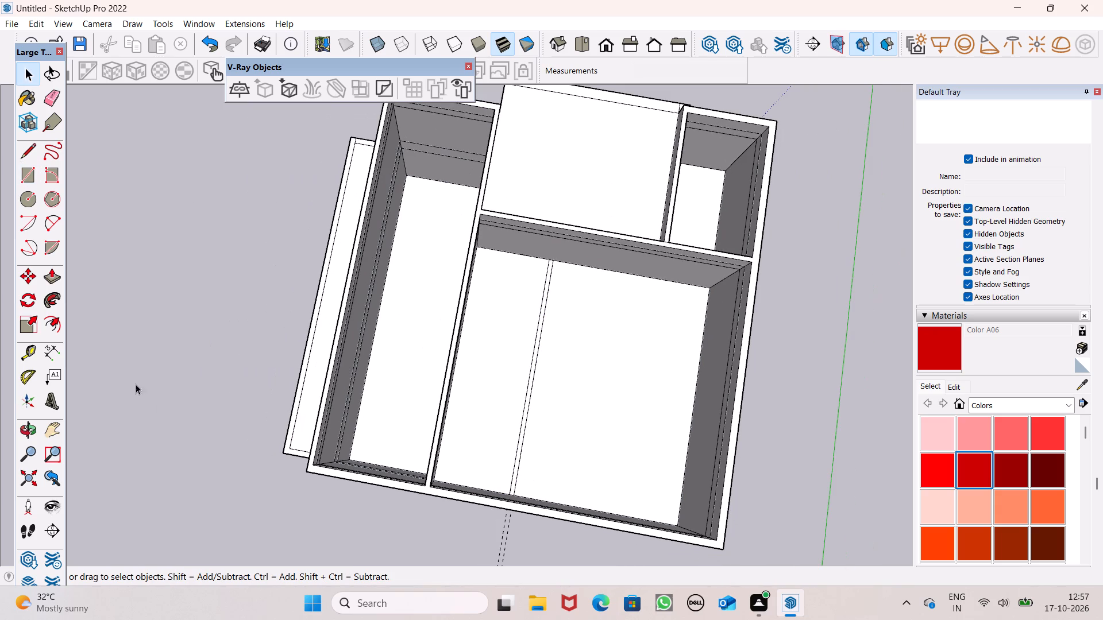
Push/Pull the 6" partition strip up 13' 5" to match the top of the existing walls.
left_click(47, 275)
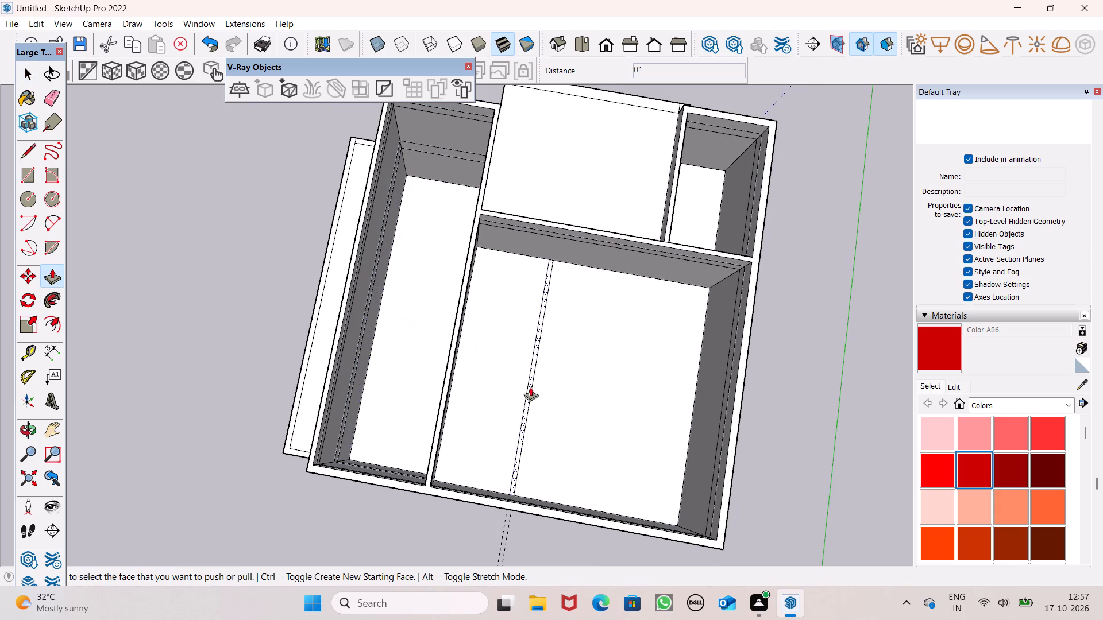
left_click_drag(529, 388, 457, 365)
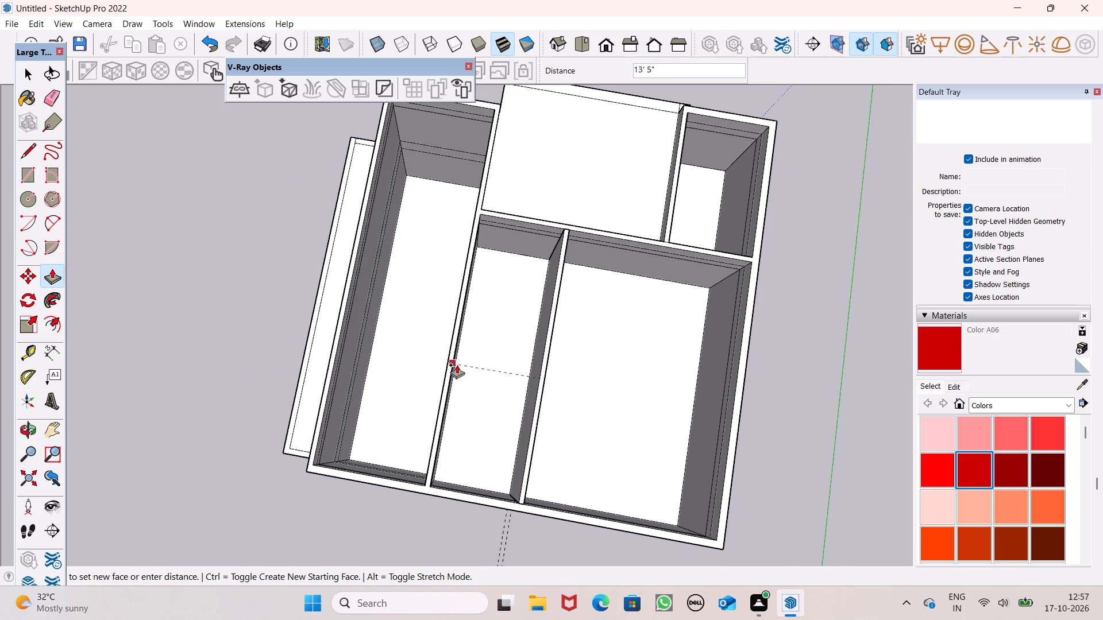
left_click_drag(457, 365, 455, 365)
Push/Pull the front wall face below the parapet bands about 15' 8 1/4" into the narrower partitioned space.
scroll(714, 365, "down", 4)
middle_click_drag(806, 401, 740, 339)
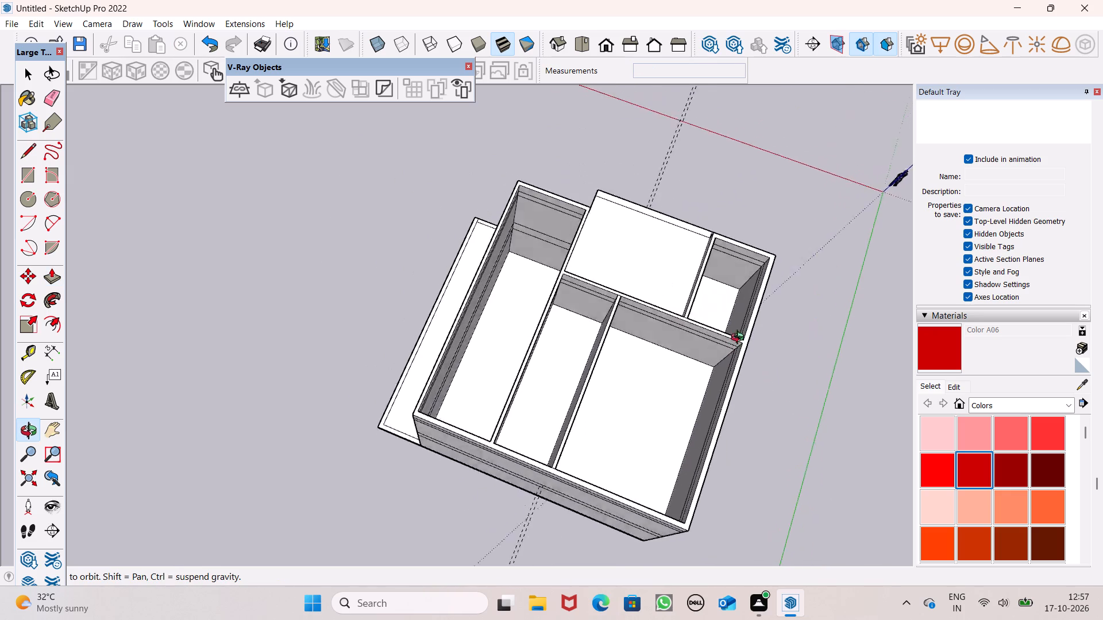
middle_click_drag(740, 339, 764, 225)
scroll(595, 245, "up", 4)
middle_click_drag(607, 263, 641, 228)
scroll(625, 245, "up", 2)
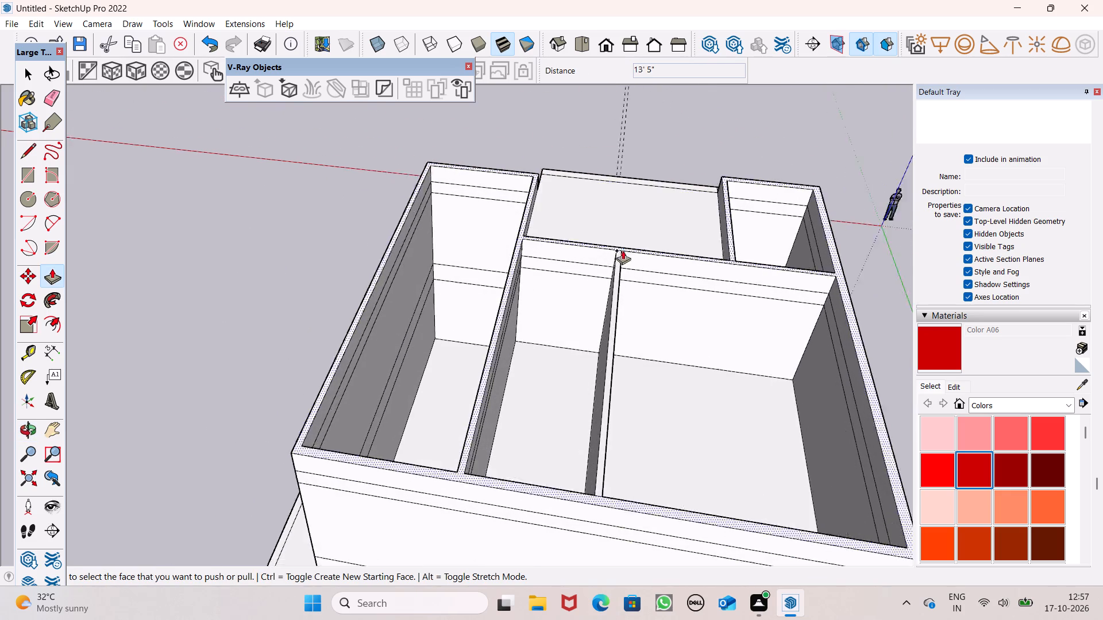
scroll(623, 250, "up", 3)
left_click_drag(565, 306, 536, 463)
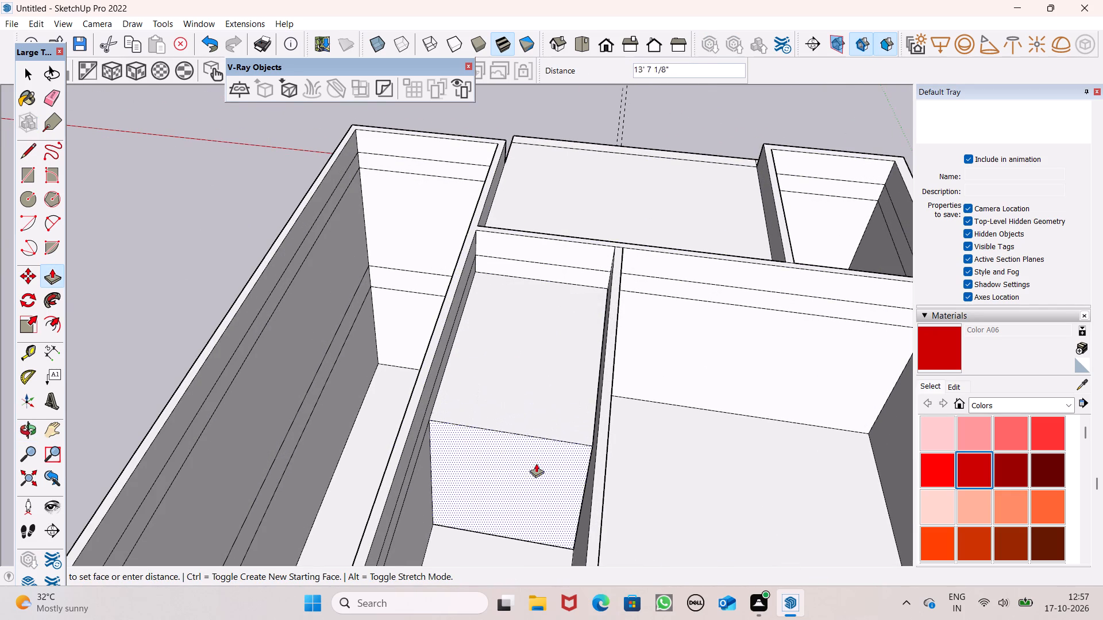
left_click_drag(536, 463, 523, 489)
Push/Pull the extruded block's end face back about 2' 3 5/8" in the narrower partitioned space.
scroll(581, 339, "down", 2)
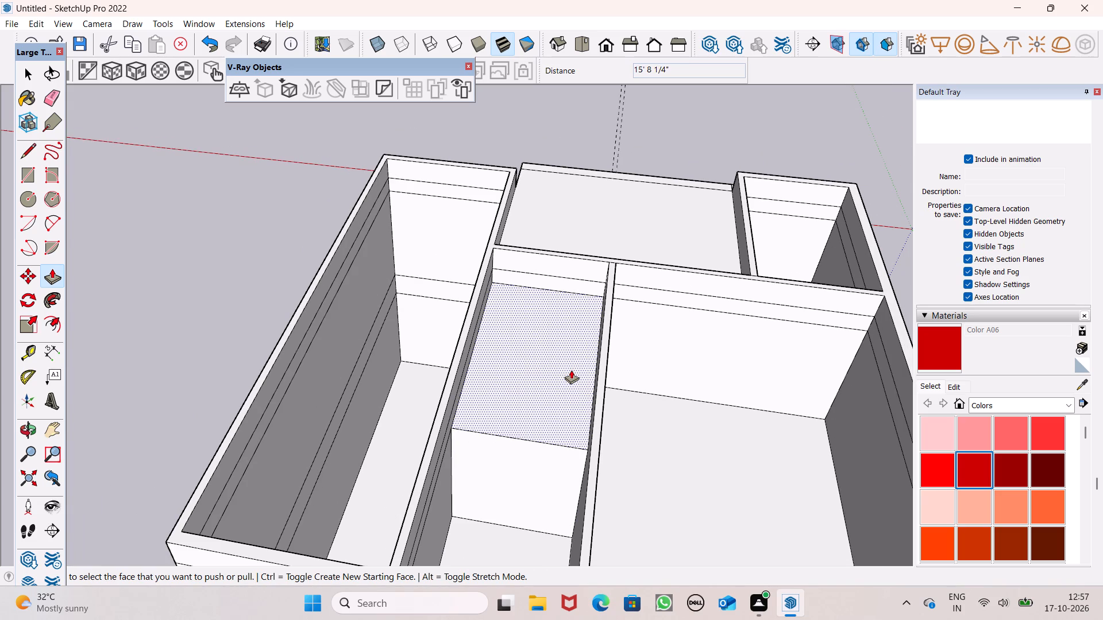
left_click_drag(512, 474, 520, 462)
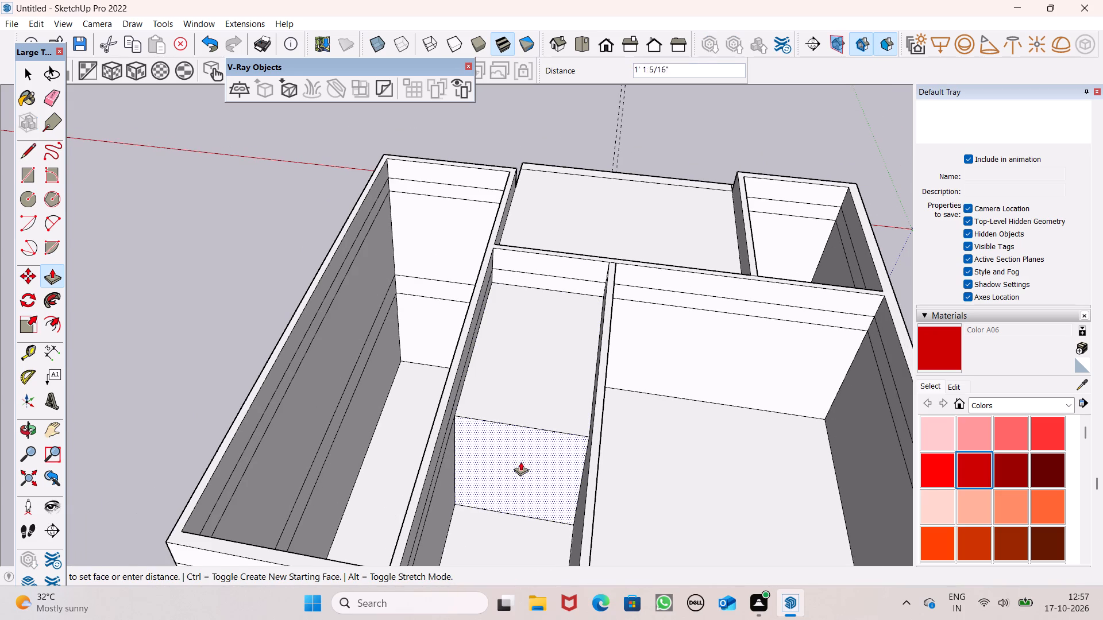
left_click_drag(520, 462, 523, 450)
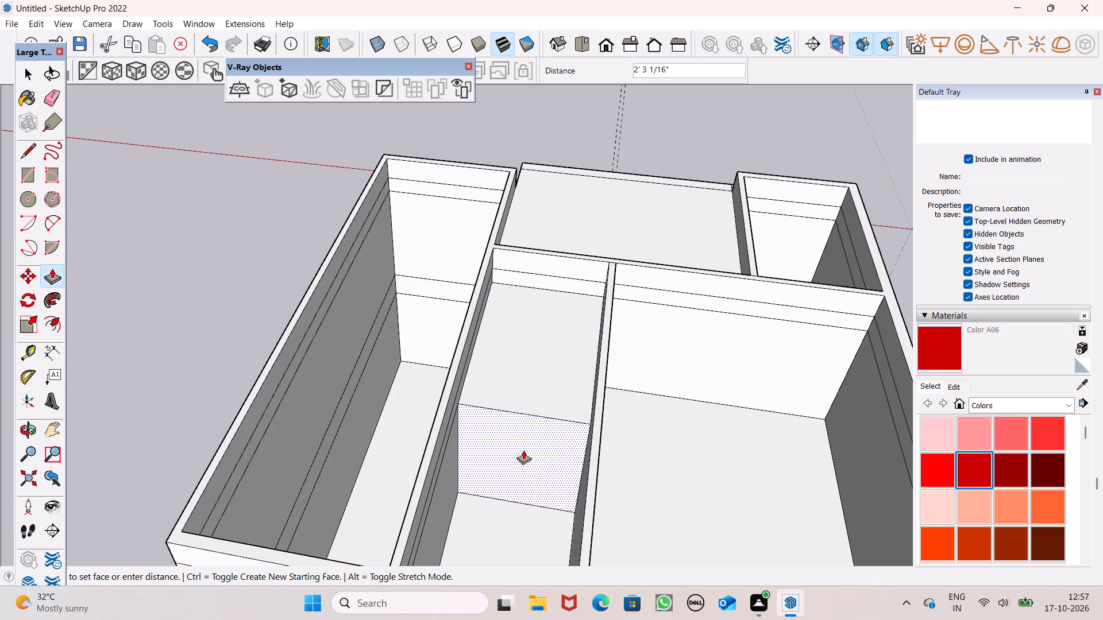
left_click_drag(523, 450, 523, 449)
scroll(534, 352, "down", 5)
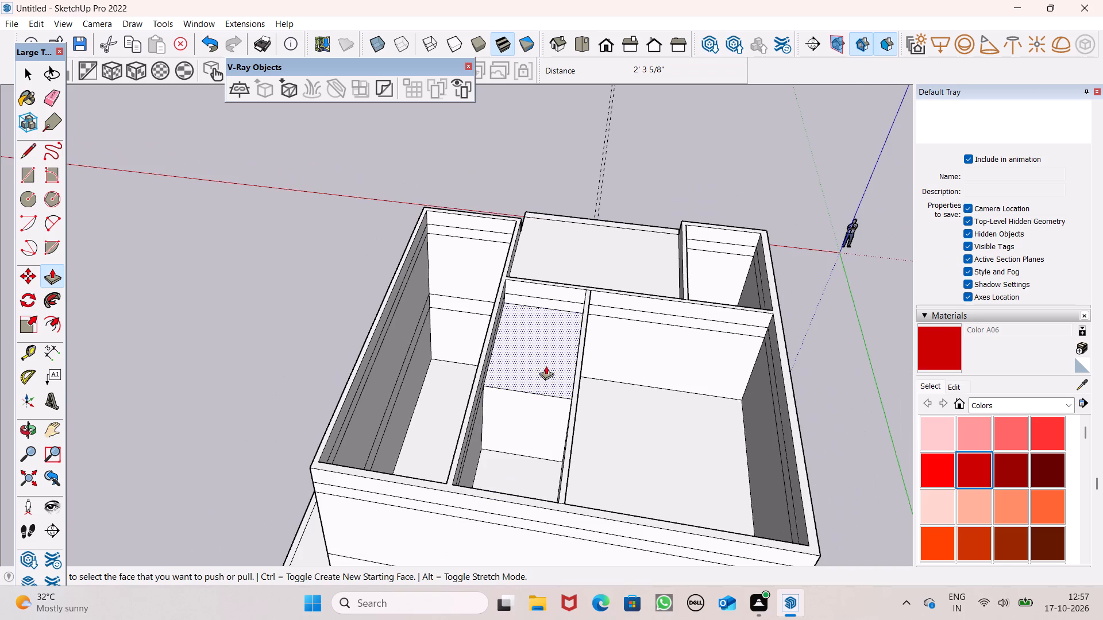
middle_click_drag(521, 412, 456, 463)
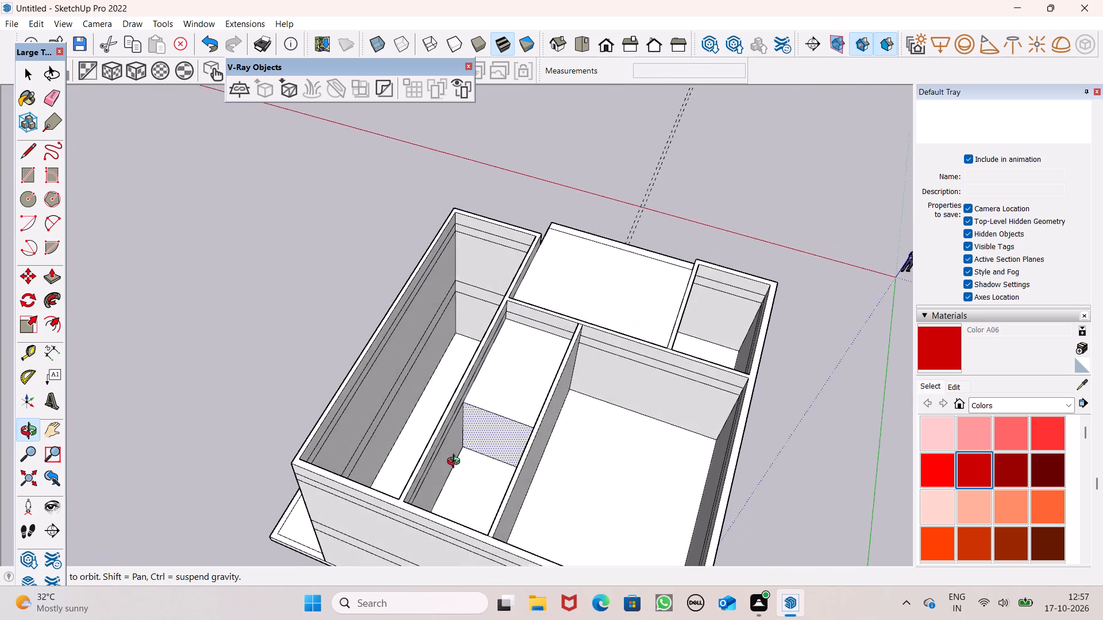
middle_click_drag(456, 463, 448, 467)
left_click(499, 437)
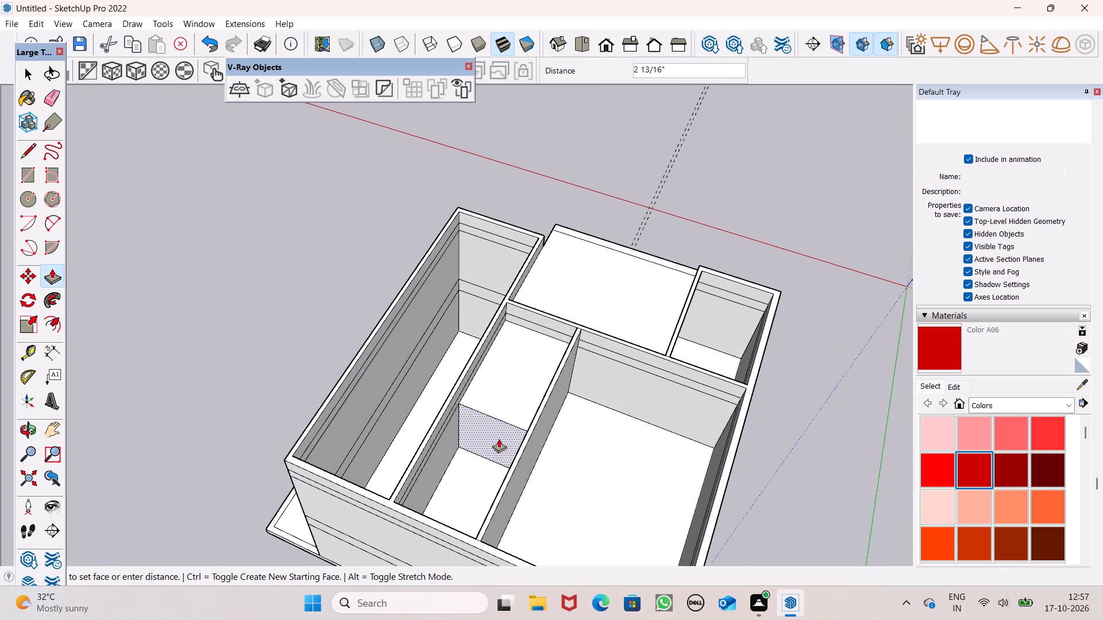
Draw a line about 2' 7/8" long down the wall face behind the front terrace, starting in line with the new partition.
scroll(638, 360, "down", 4)
scroll(763, 389, "up", 1)
middle_click_drag(762, 392, 179, 461)
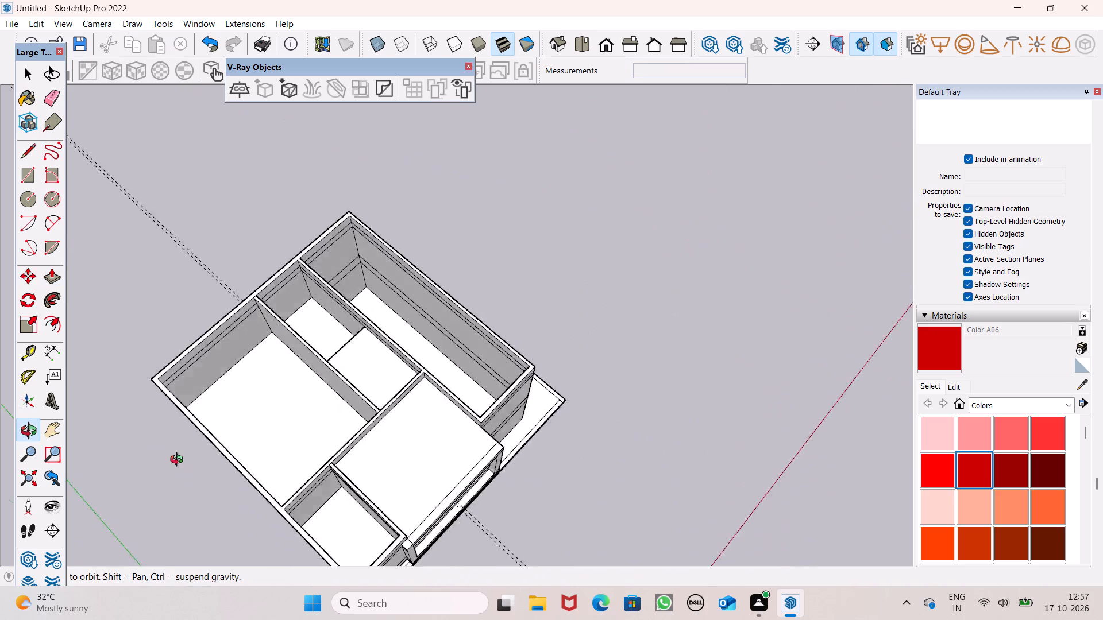
middle_click_drag(179, 461, 95, 167)
scroll(448, 336, "up", 1)
middle_click_drag(447, 335, 414, 258)
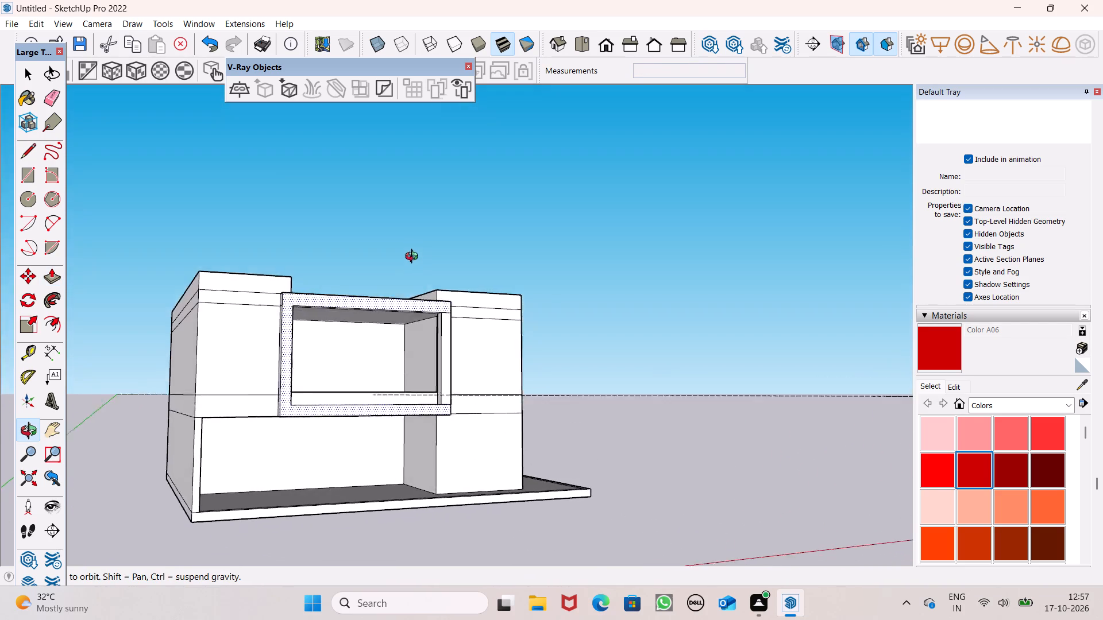
middle_click_drag(414, 258, 580, 401)
scroll(526, 355, "down", 4)
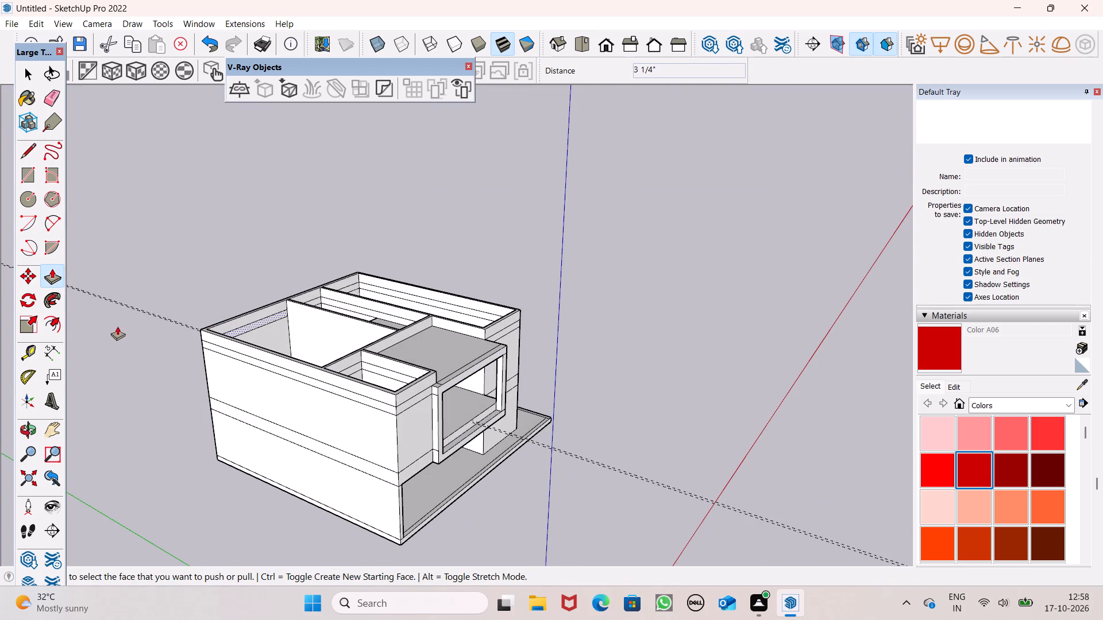
left_click(33, 149)
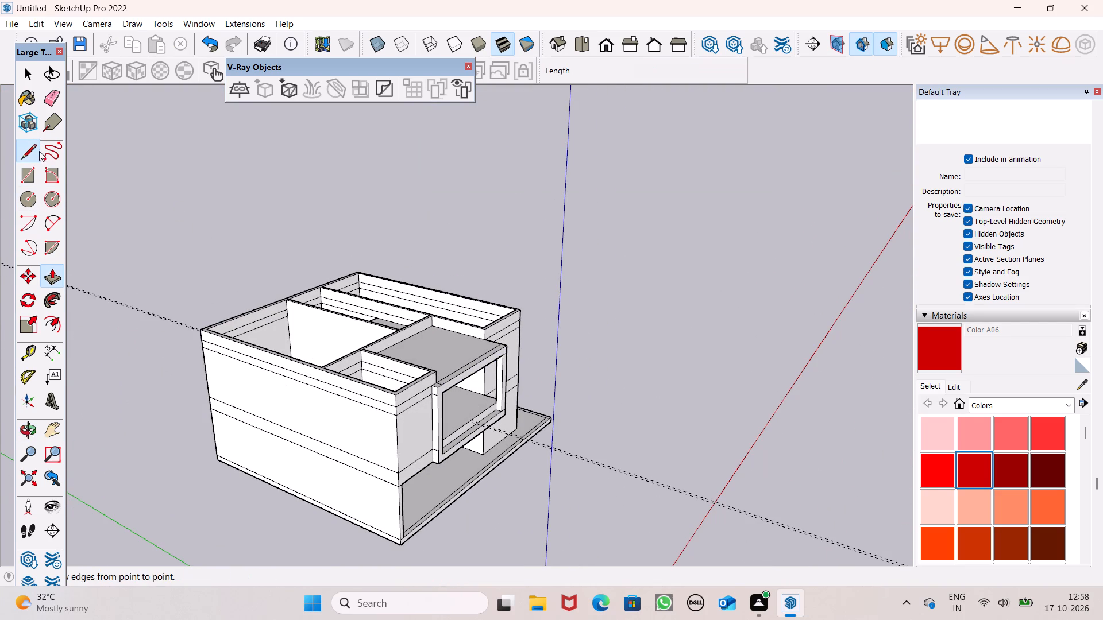
scroll(457, 229, "up", 5)
scroll(359, 424, "up", 4)
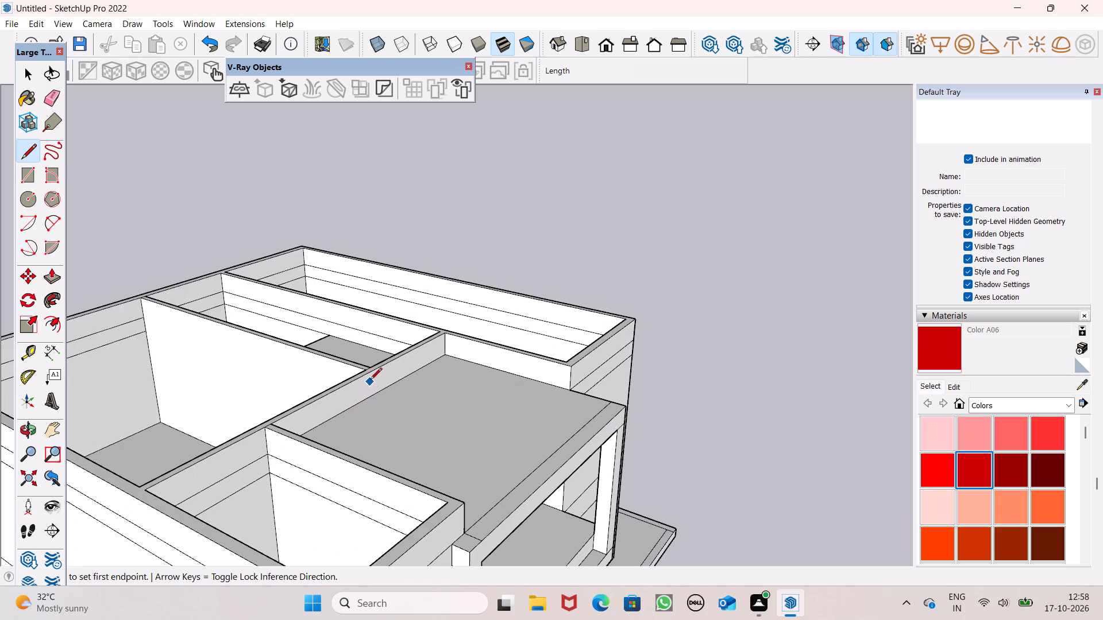
left_click(372, 372)
key("space")
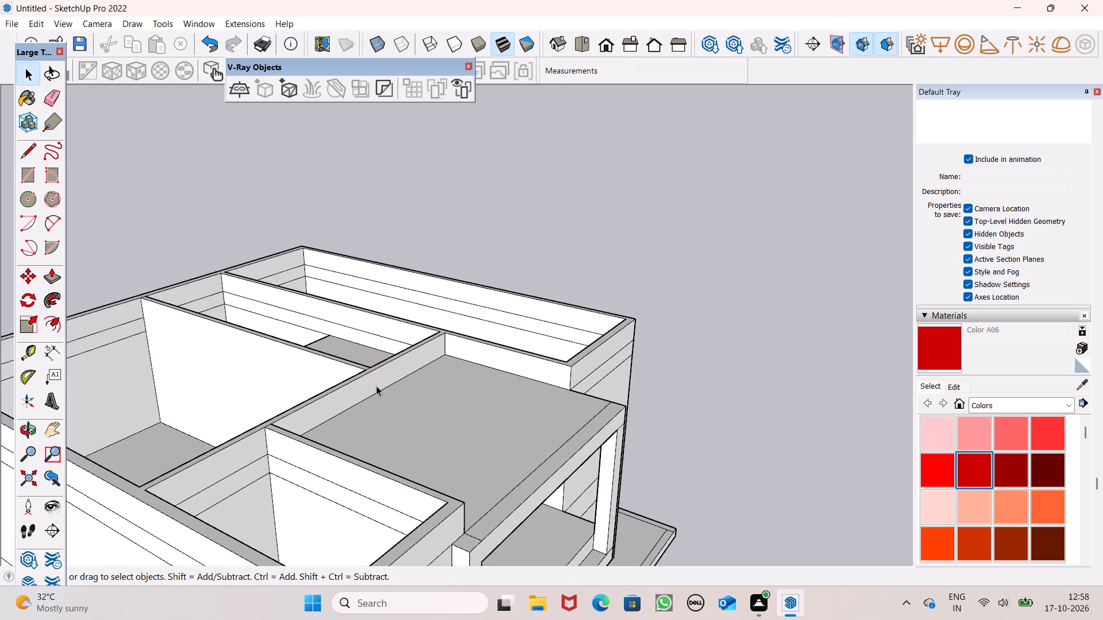
left_click(31, 148)
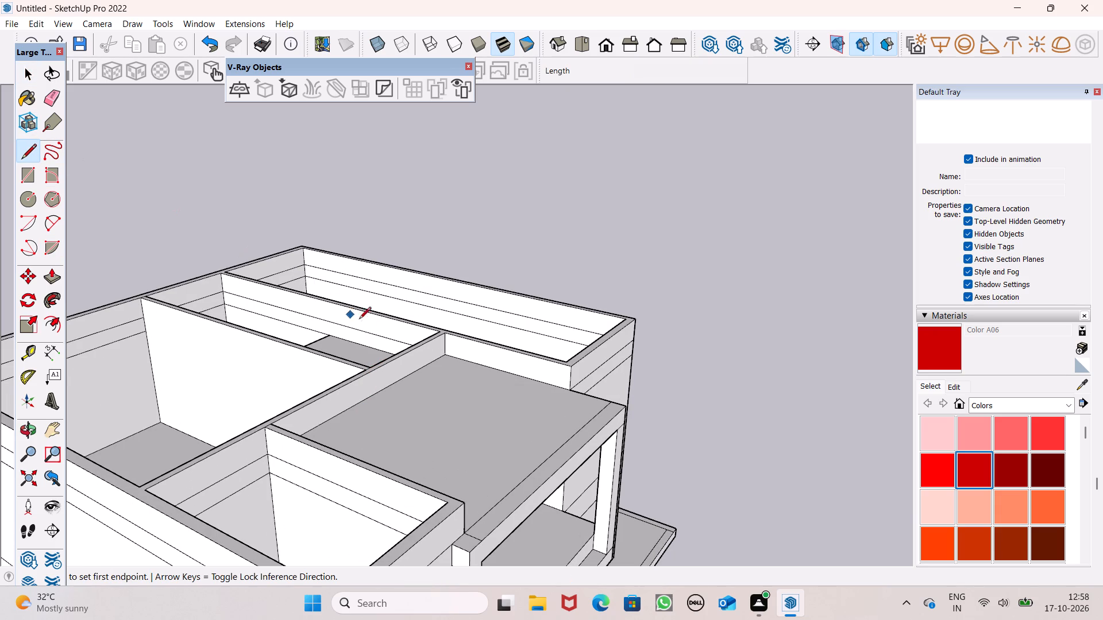
left_click_drag(364, 371, 364, 379)
left_click(371, 393)
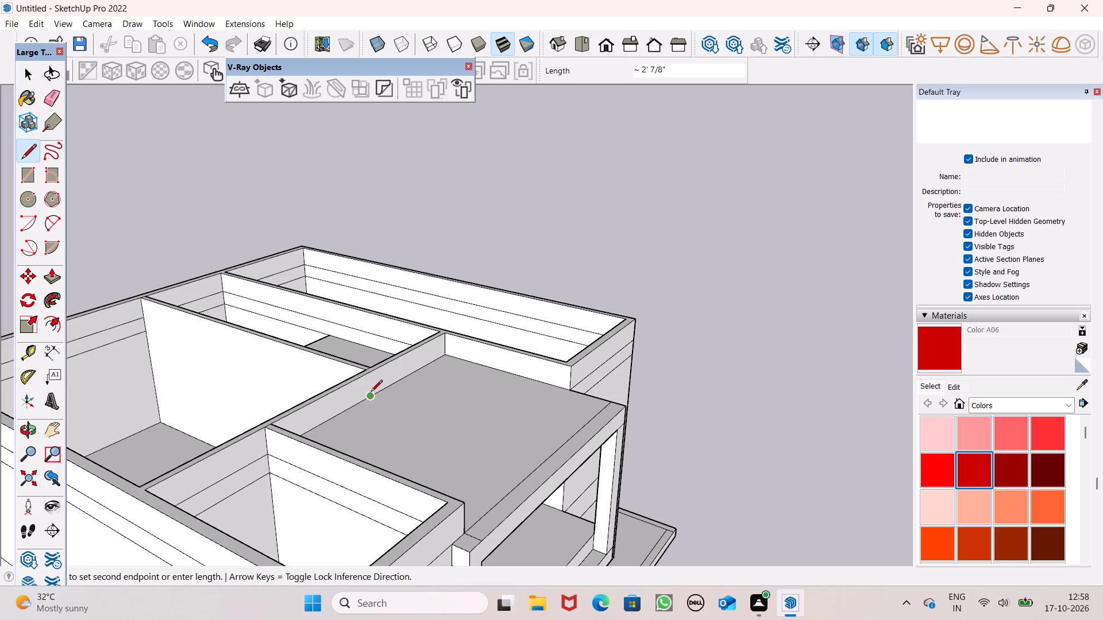
left_click(368, 371)
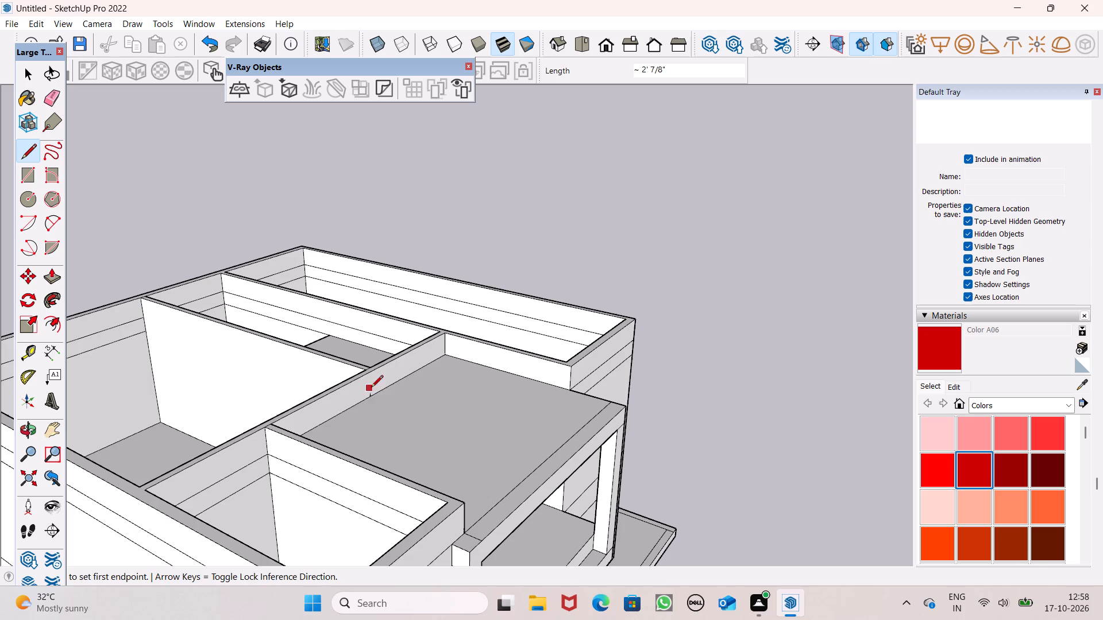
key("space")
Draw a line about 20' 6 1/4" long from the wall top at the partition down to the guides at the front frame's floor.
middle_click_drag(514, 482, 352, 305)
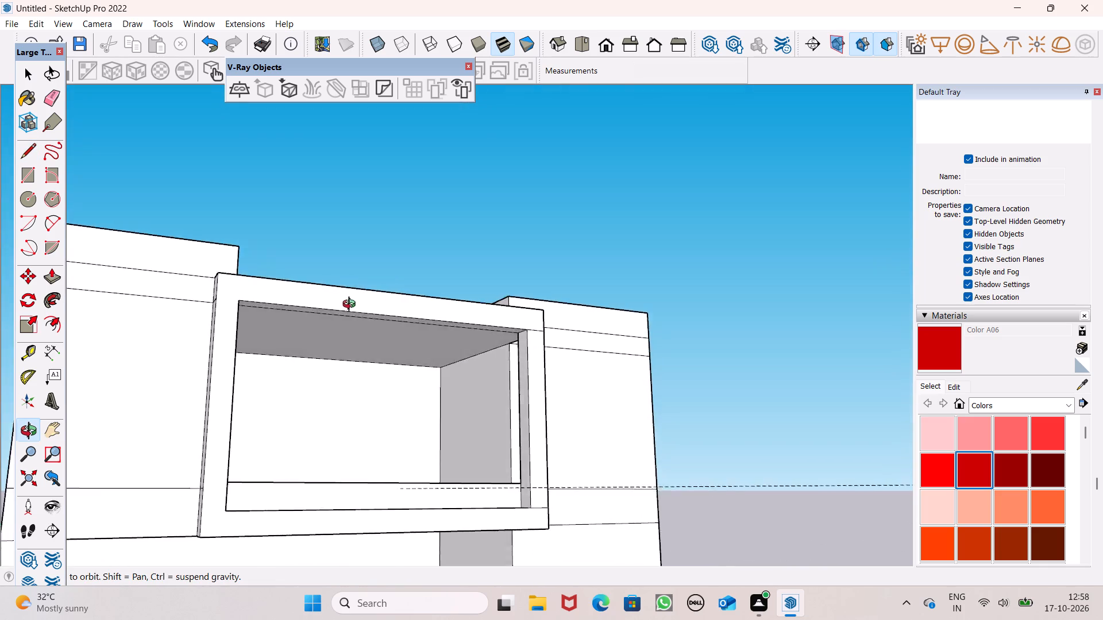
middle_click_drag(352, 305, 348, 320)
scroll(524, 284, "down", 5)
scroll(561, 325, "down", 4)
scroll(562, 336, "up", 1)
middle_click_drag(562, 339, 435, 455)
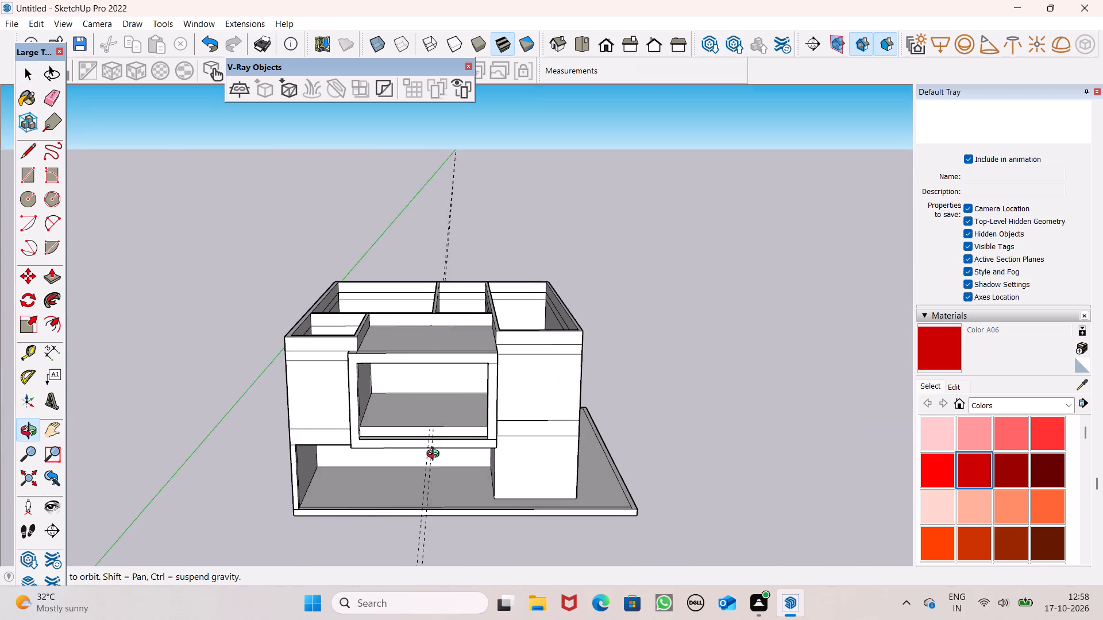
middle_click_drag(435, 455, 430, 445)
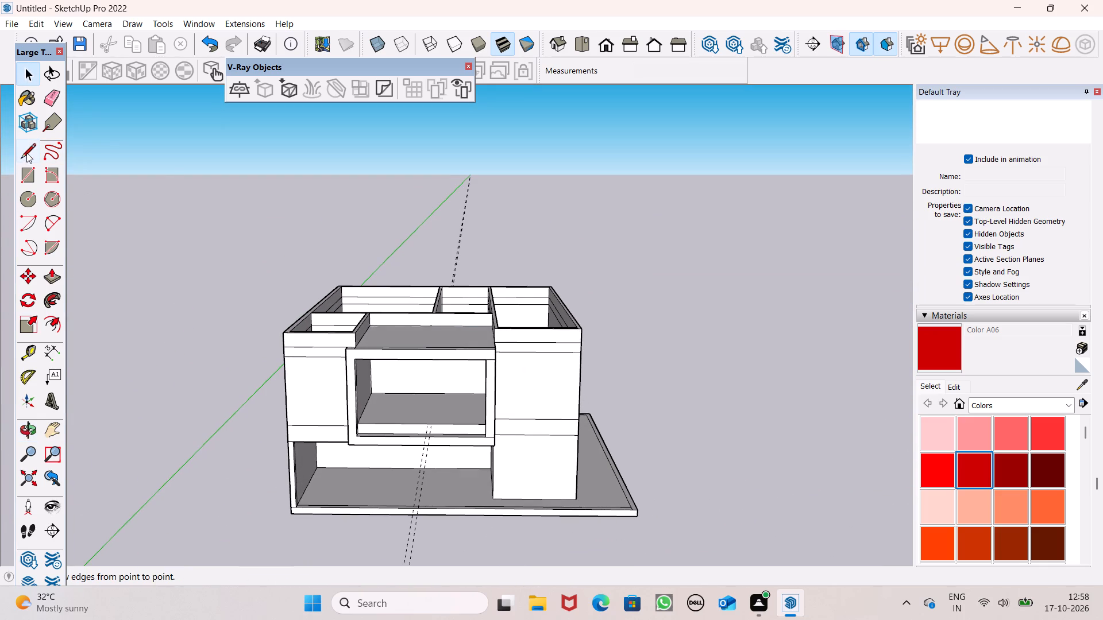
left_click(27, 153)
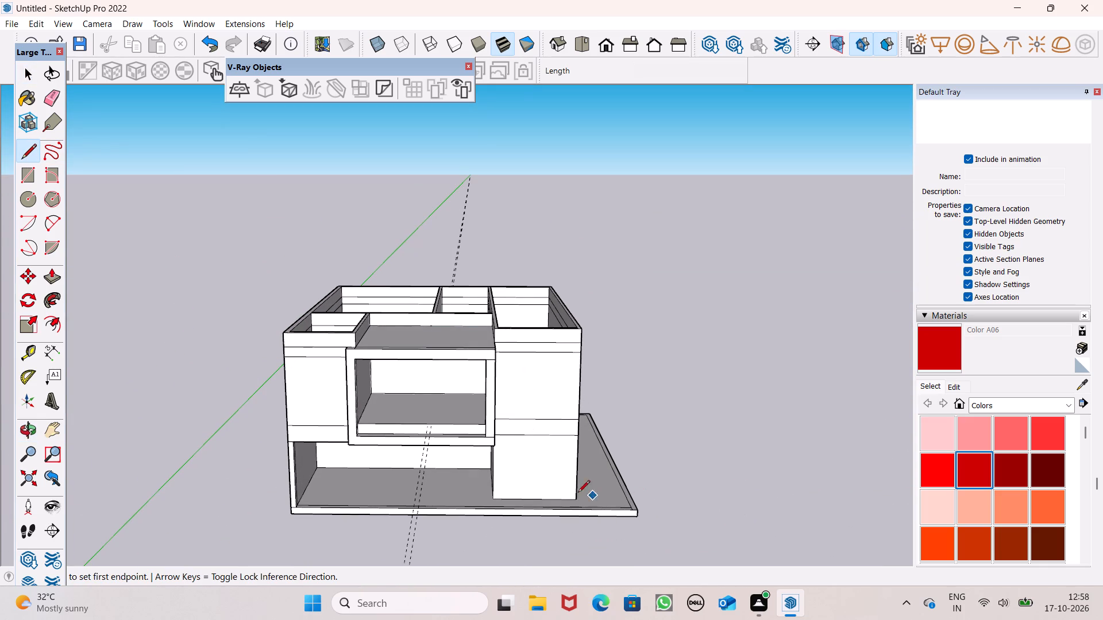
scroll(475, 409, "up", 5)
scroll(490, 383, "down", 1)
middle_click_drag(460, 376, 446, 367)
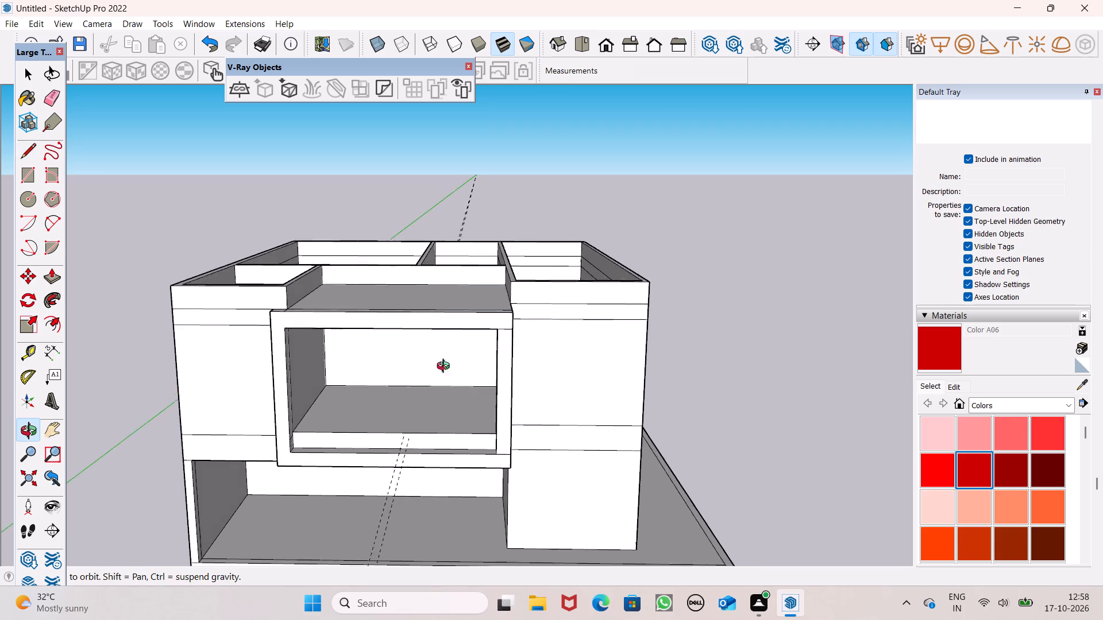
middle_click_drag(446, 367, 461, 283)
scroll(437, 294, "up", 1)
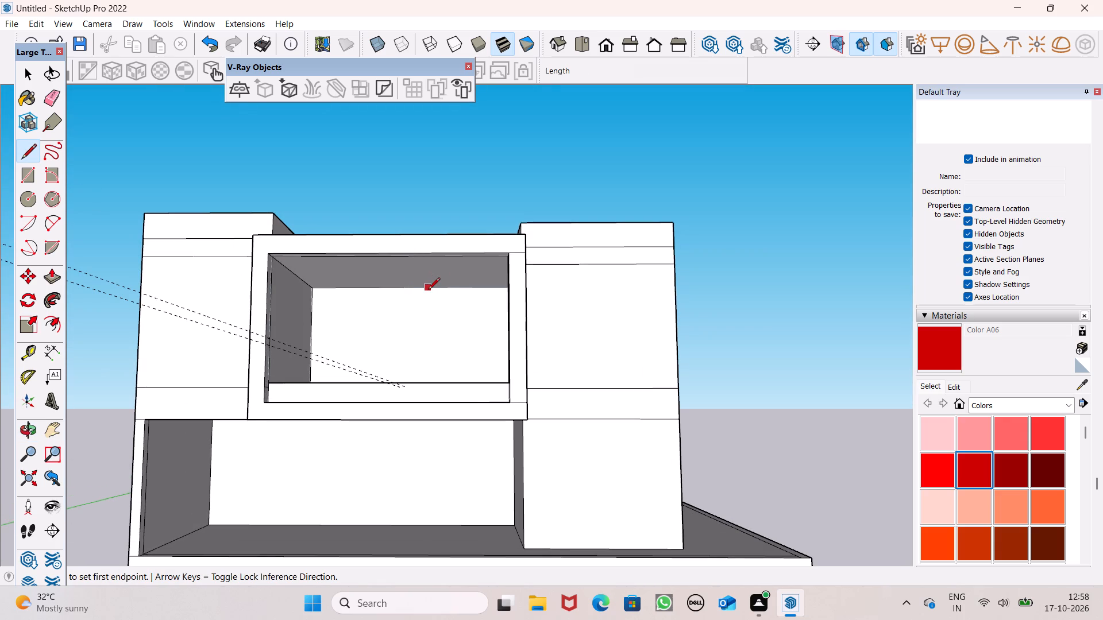
scroll(447, 291, "down", 1)
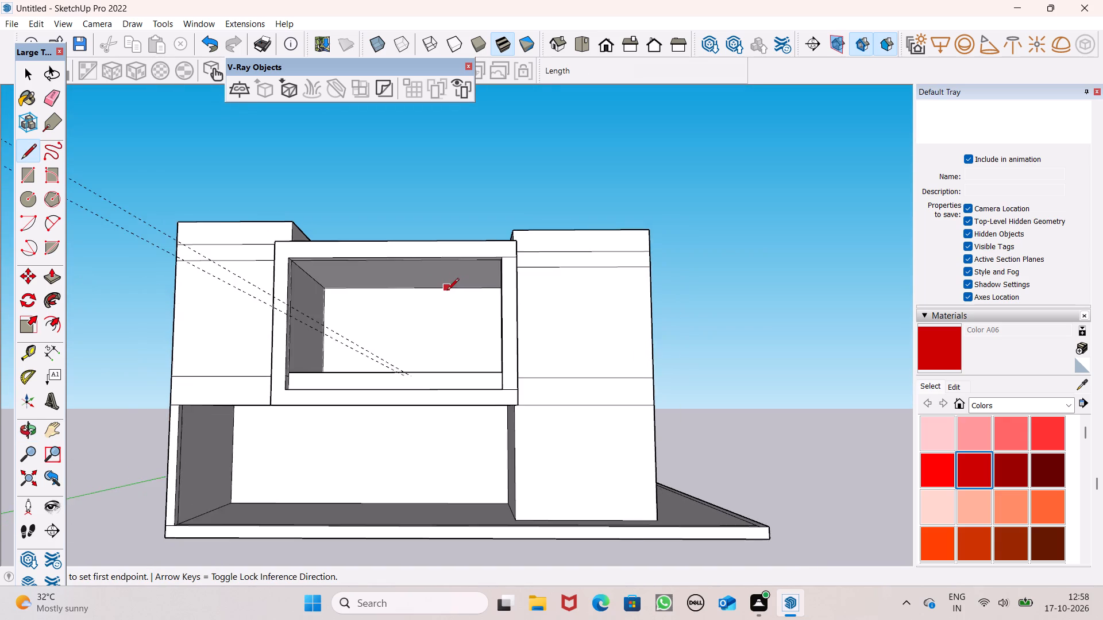
scroll(447, 291, "down", 1)
middle_click_drag(447, 292, 465, 404)
scroll(465, 404, "up", 1)
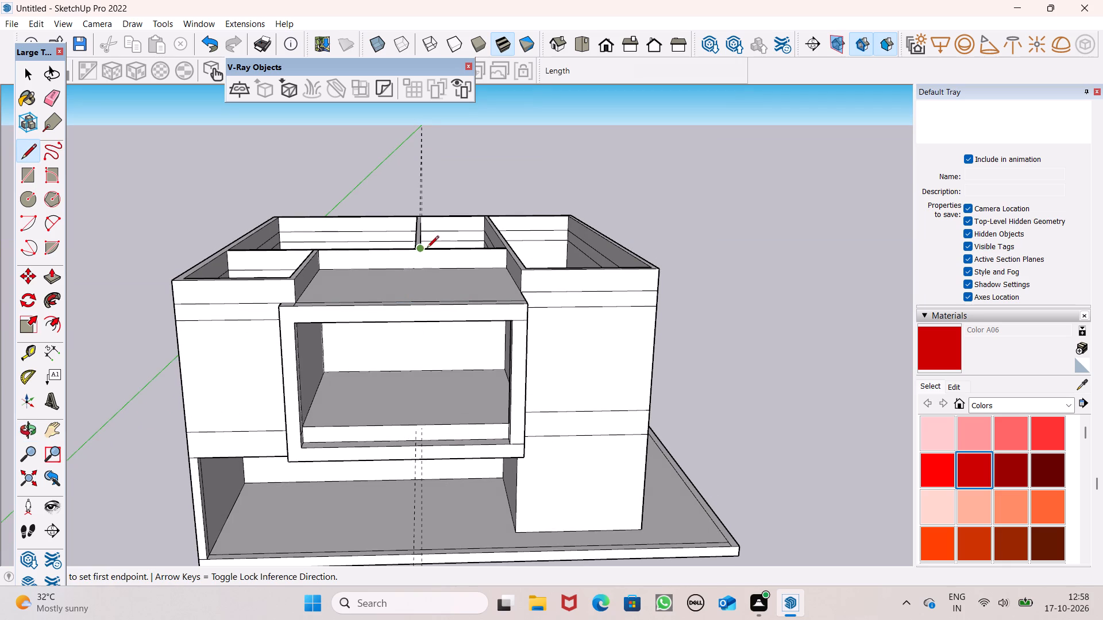
left_click_drag(421, 246, 421, 330)
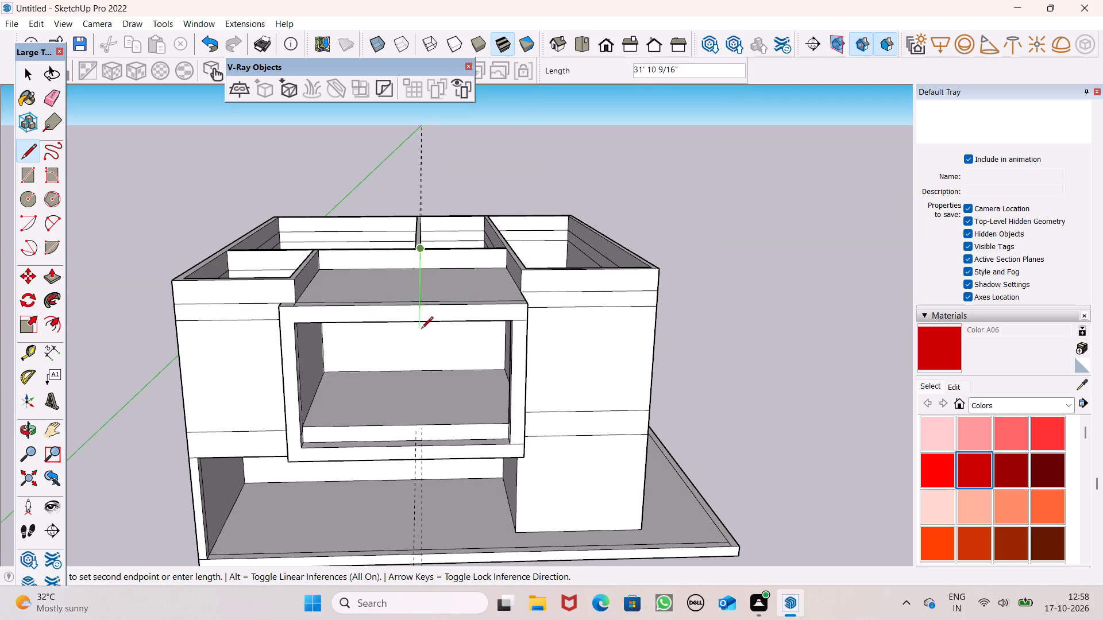
left_click_drag(421, 330, 425, 429)
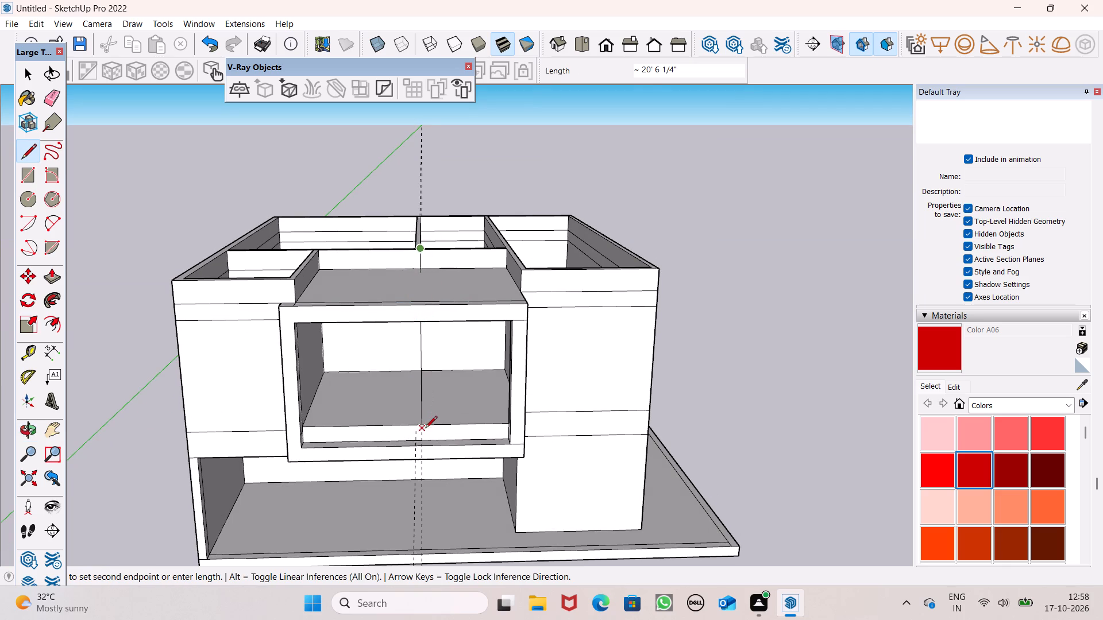
left_click_drag(425, 429, 426, 429)
middle_click_drag(430, 409, 425, 303)
scroll(437, 286, "up", 5)
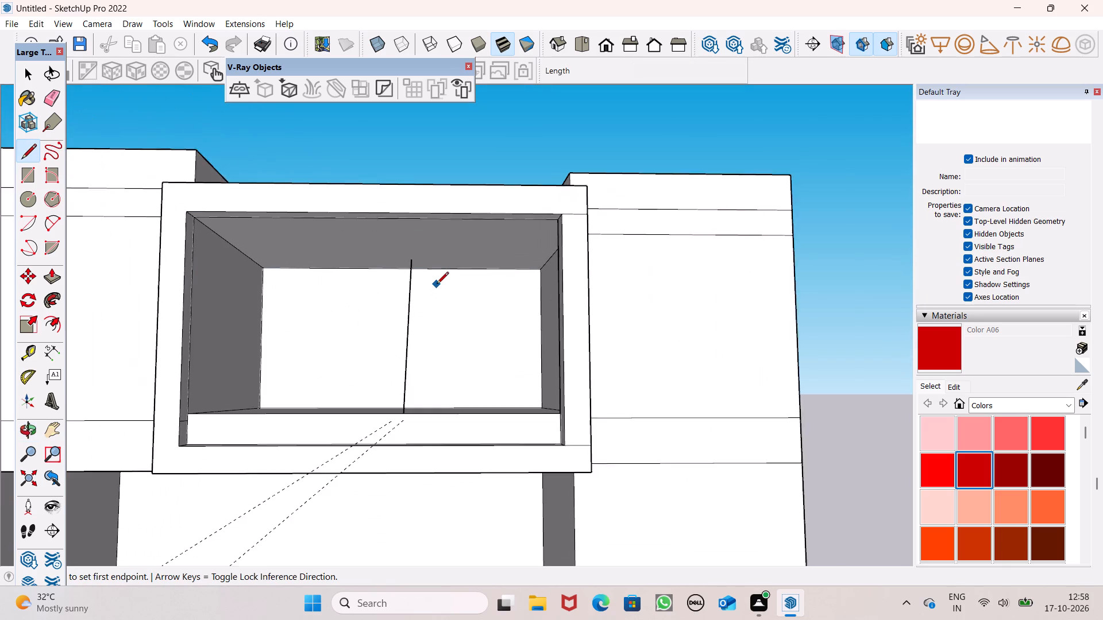
Undo the last line drawn from the wall top down to the front frame's floor.
key("ctrl+z")
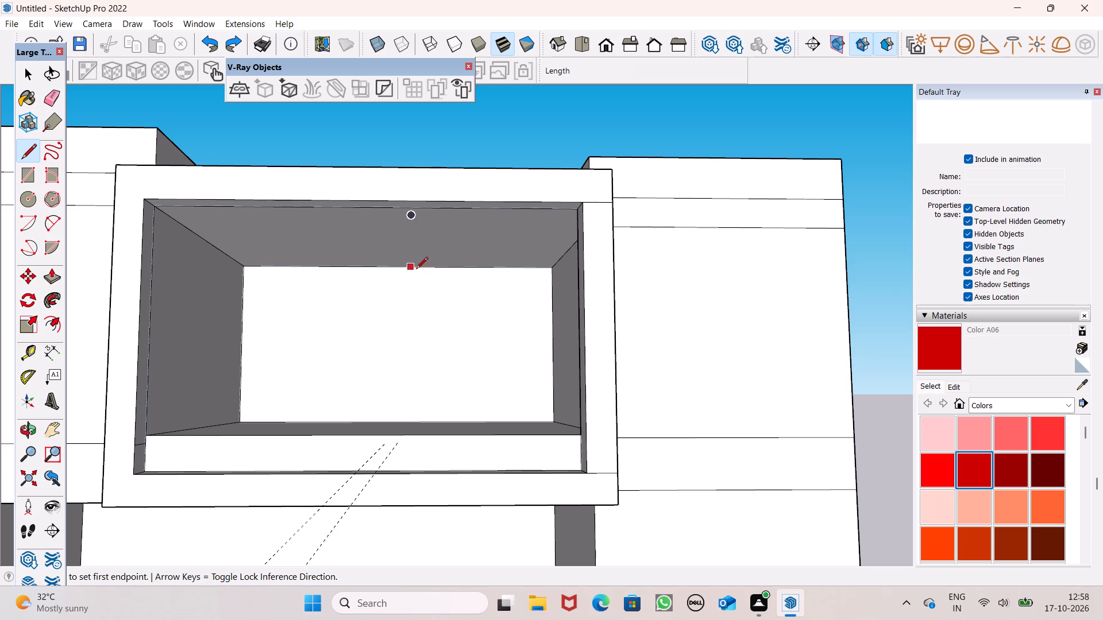
Draw a vertical line down the full height of the back wall inside the front frame, splitting it into two panels.
left_click(413, 265)
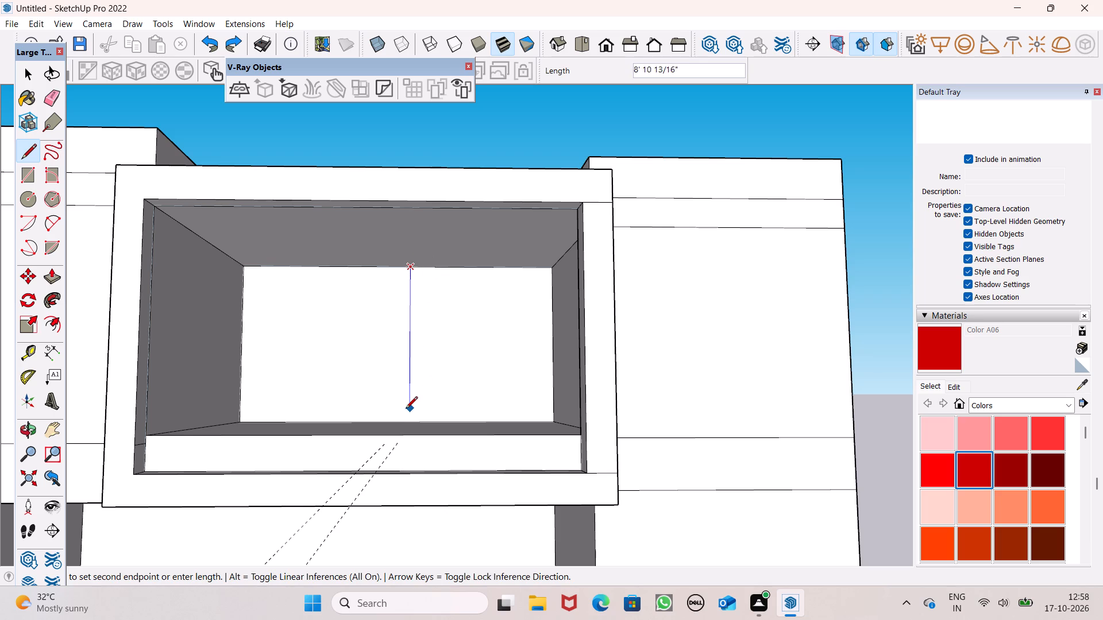
left_click(407, 420)
key("space")
scroll(482, 340, "down", 5)
middle_click_drag(481, 339, 497, 401)
scroll(485, 346, "up", 1)
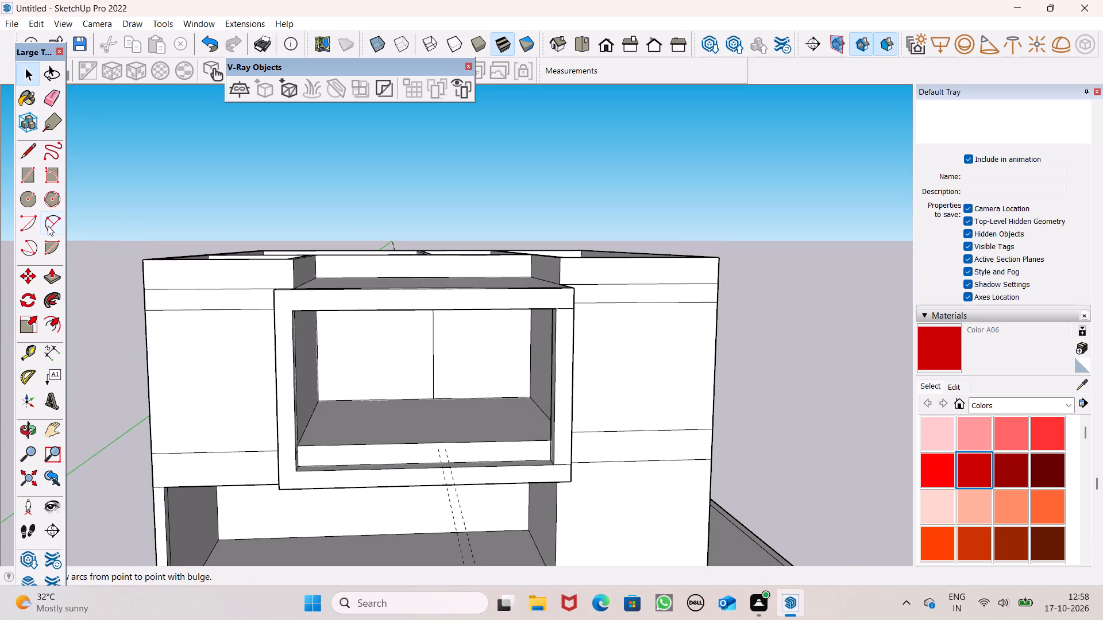
Place a vertical guide 6" from the new line, on the wider side of the frame's back wall.
left_click(30, 343)
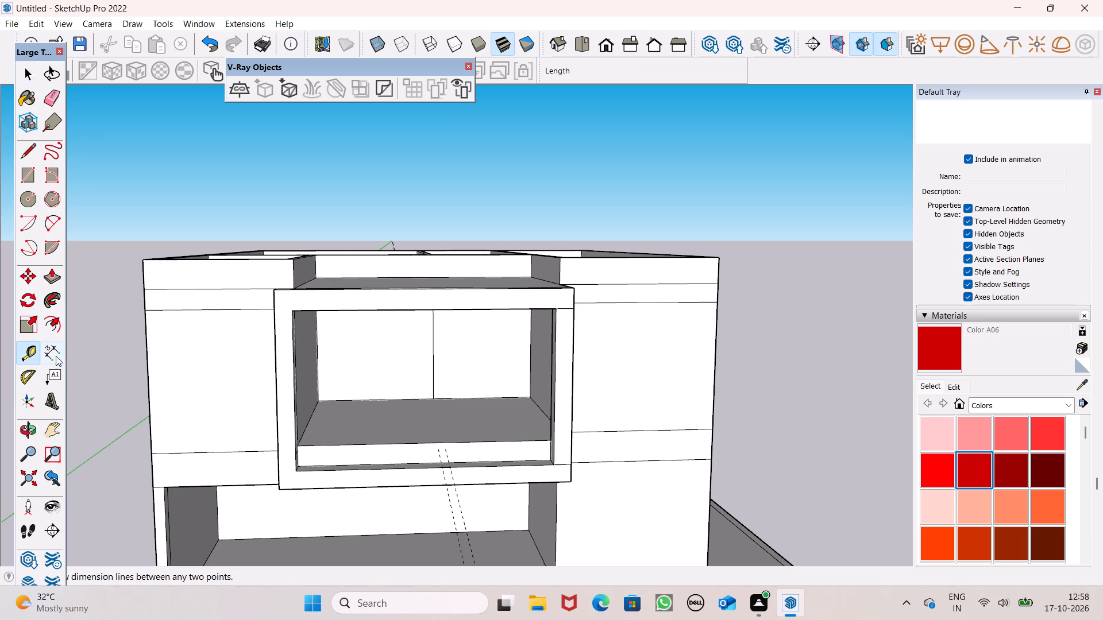
left_click_drag(433, 376, 422, 381)
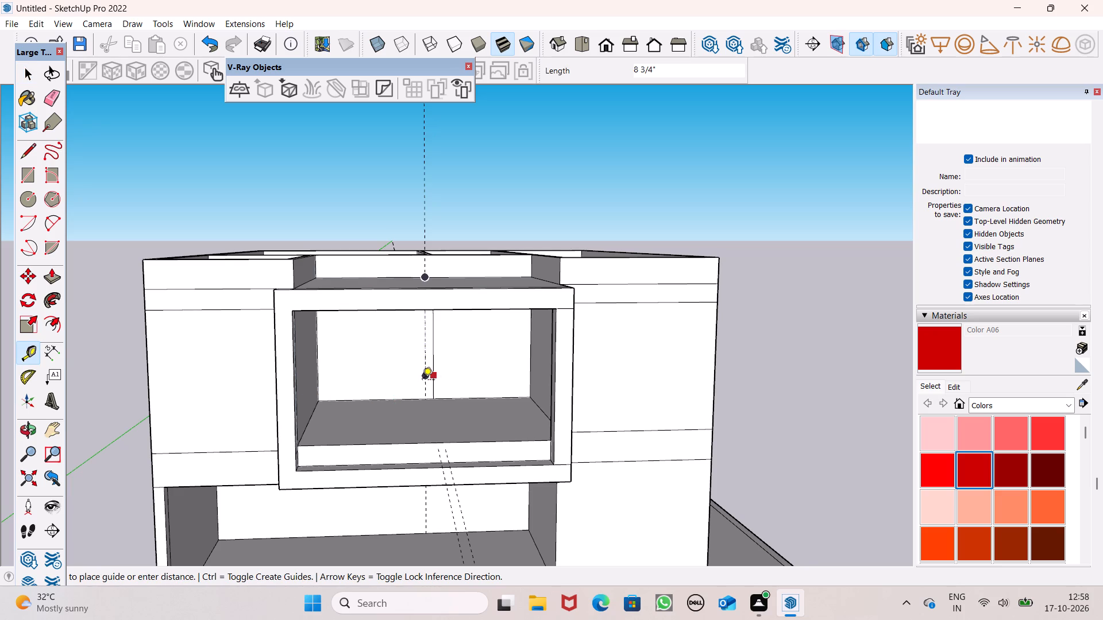
left_click_drag(422, 381, 422, 381)
type("6\"")
key("Return")
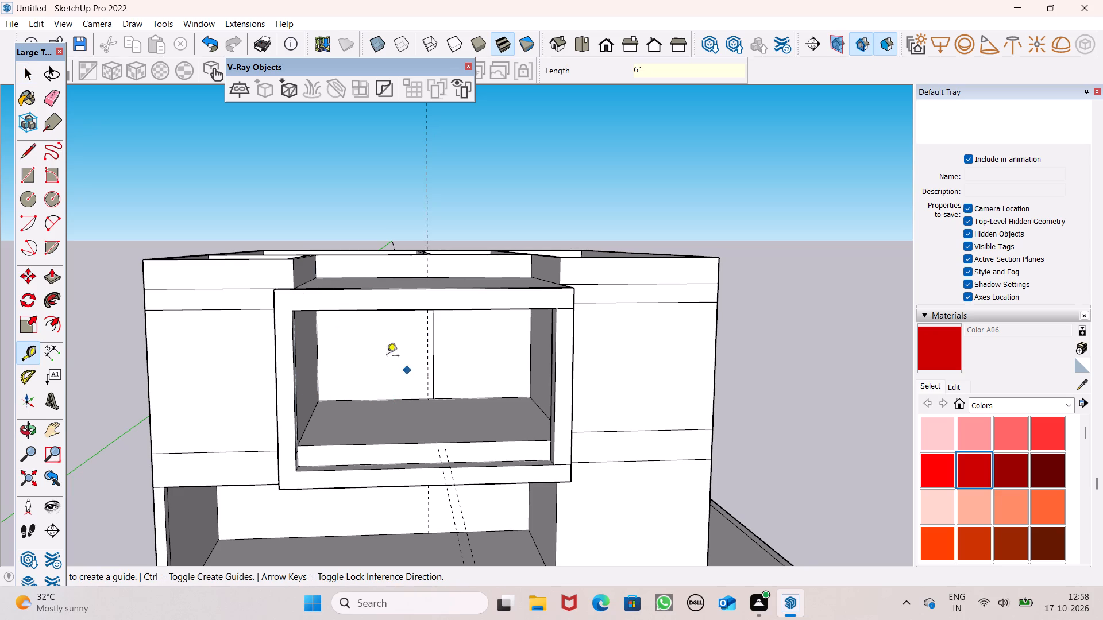
Draw a second vertical line about 9' 8 1/8" long along the 6" guide, from the ceiling edge to the floor edge.
left_click(29, 156)
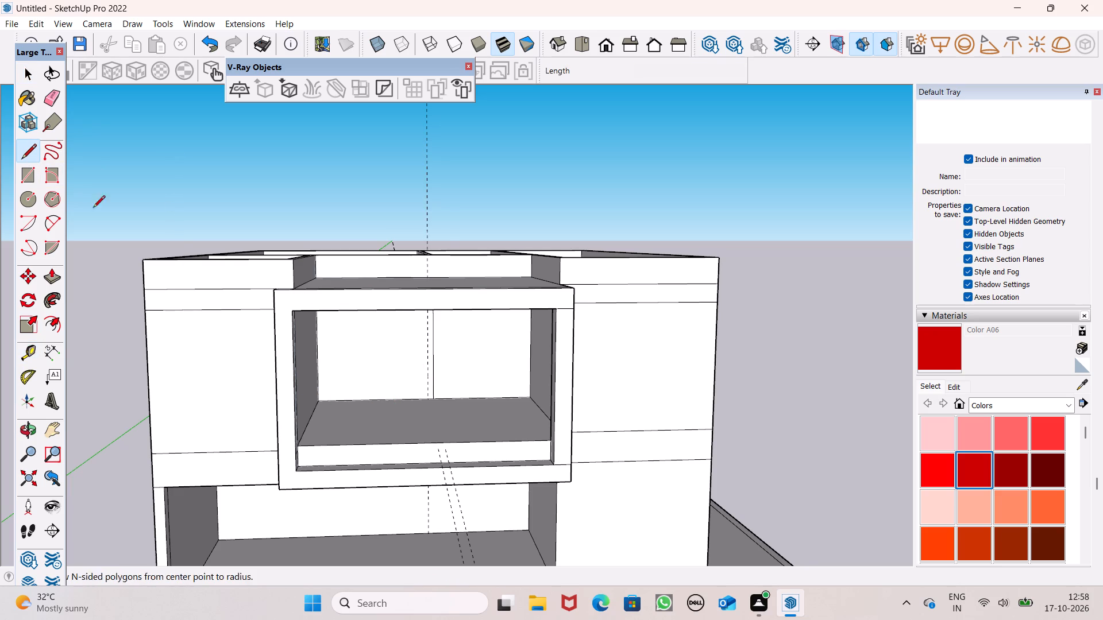
scroll(433, 340, "up", 3)
middle_click_drag(434, 347, 441, 280)
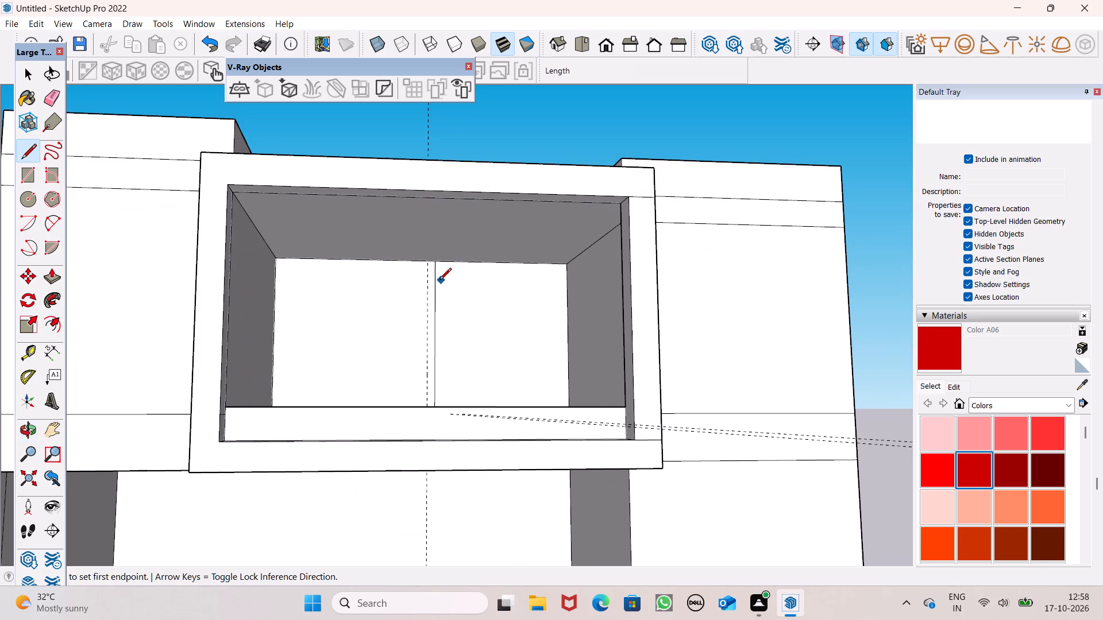
left_click(427, 263)
middle_click_drag(419, 371, 423, 432)
scroll(423, 432, "up", 1)
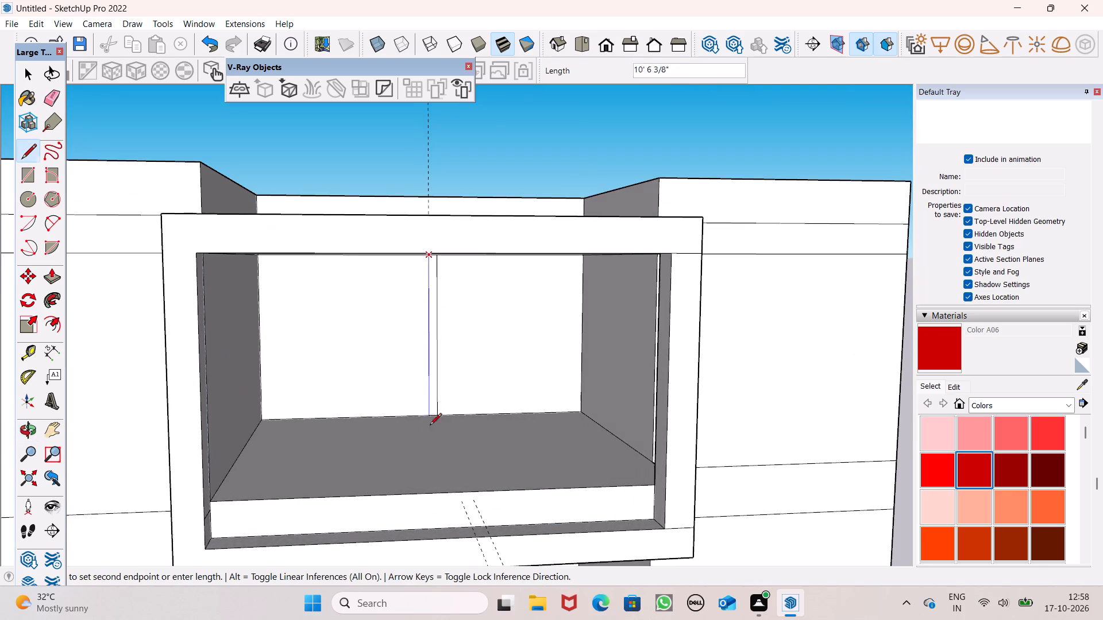
left_click(425, 416)
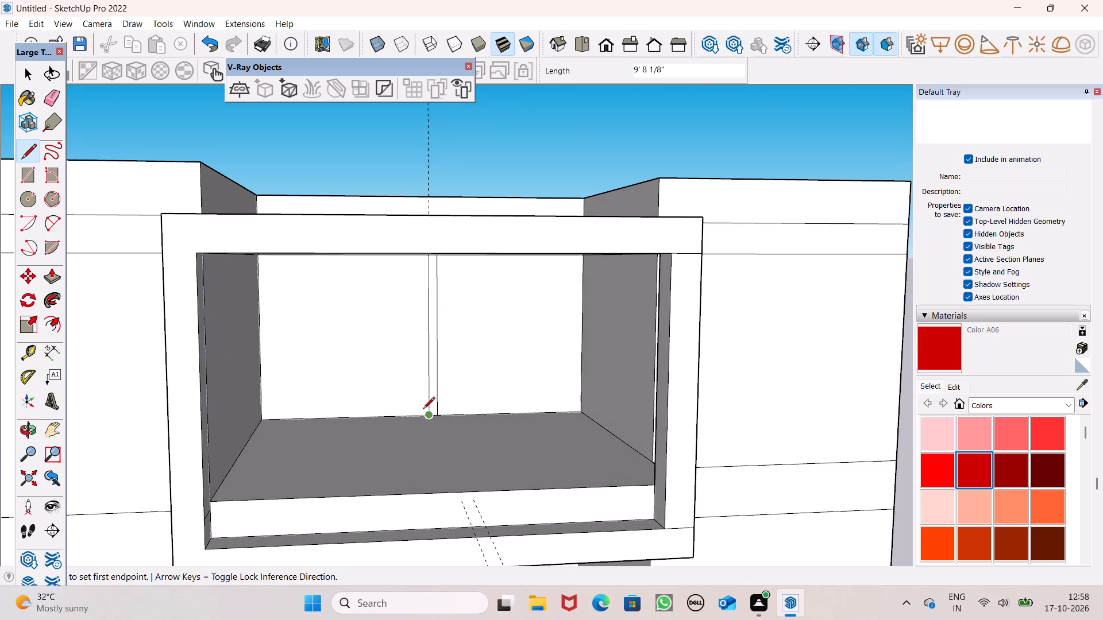
key("space")
Push/Pull the narrower back wall panel beside the 6" strip inward about 13' 3 1/8".
scroll(404, 372, "down", 2)
middle_click_drag(481, 387, 438, 470)
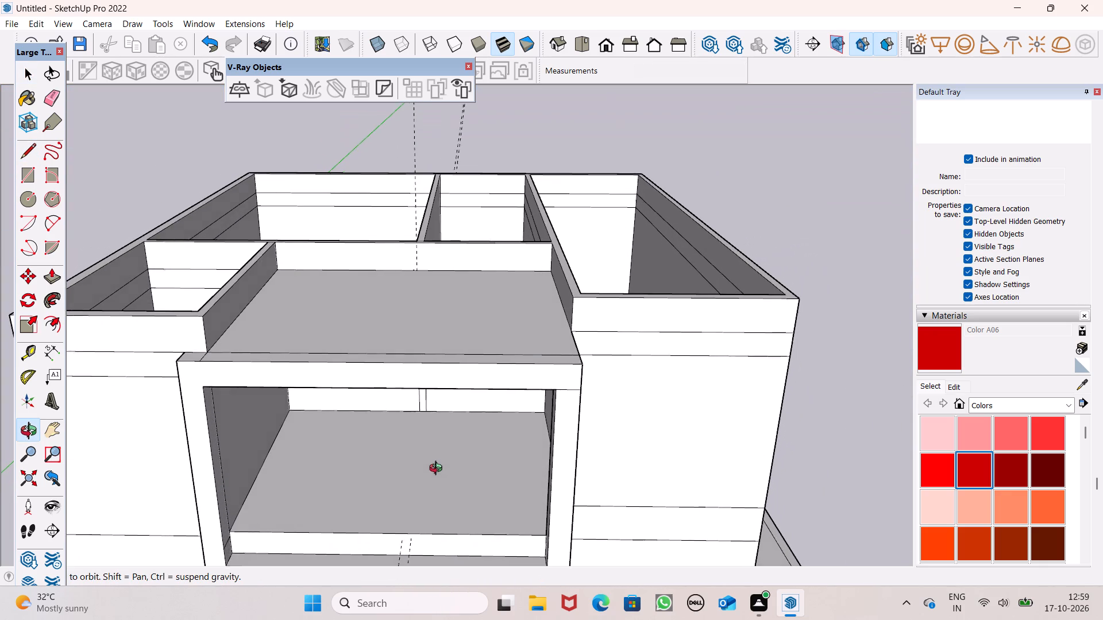
middle_click_drag(438, 470, 439, 470)
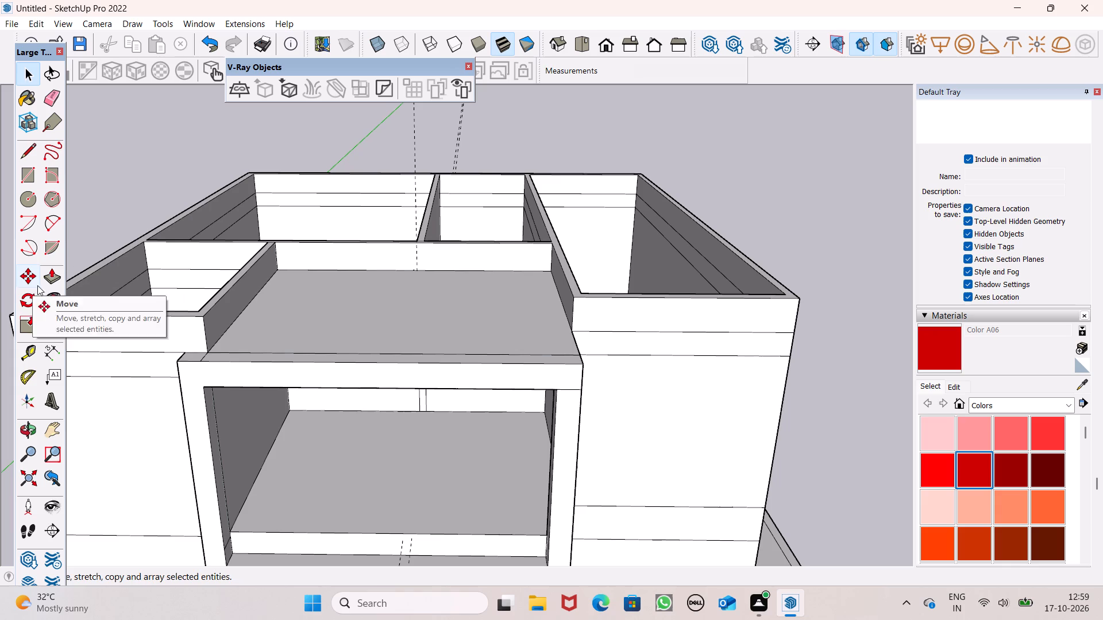
left_click(52, 282)
middle_click_drag(368, 395, 392, 313)
left_click_drag(494, 369, 493, 368)
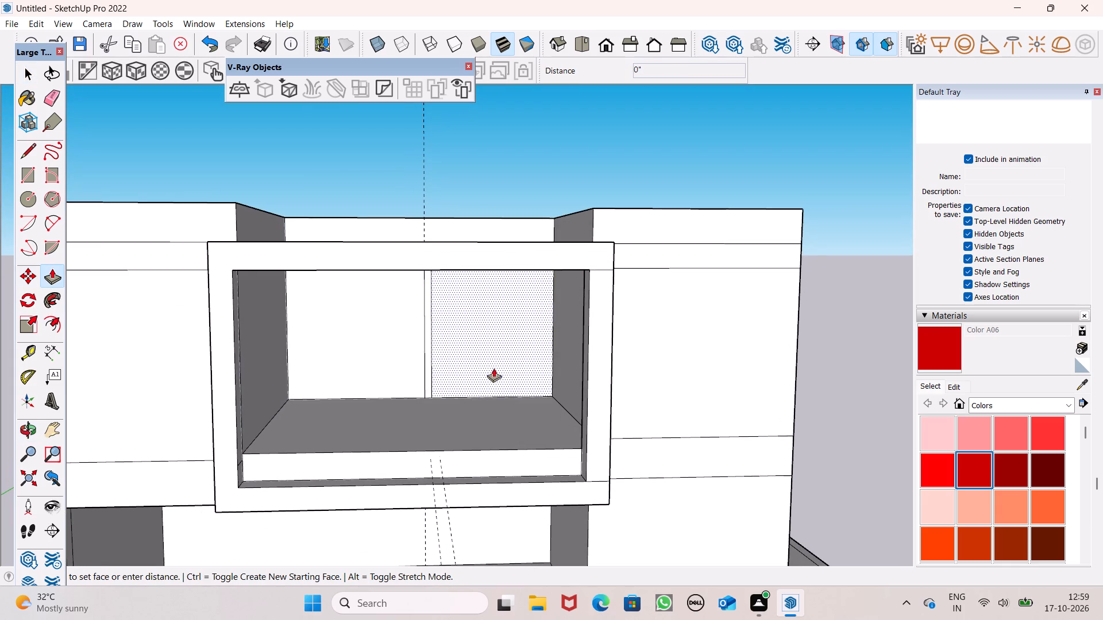
left_click_drag(493, 368, 496, 325)
Examine the recess behind the front frame and the upper-floor partitions from above, below and the front.
middle_click_drag(506, 339, 487, 414)
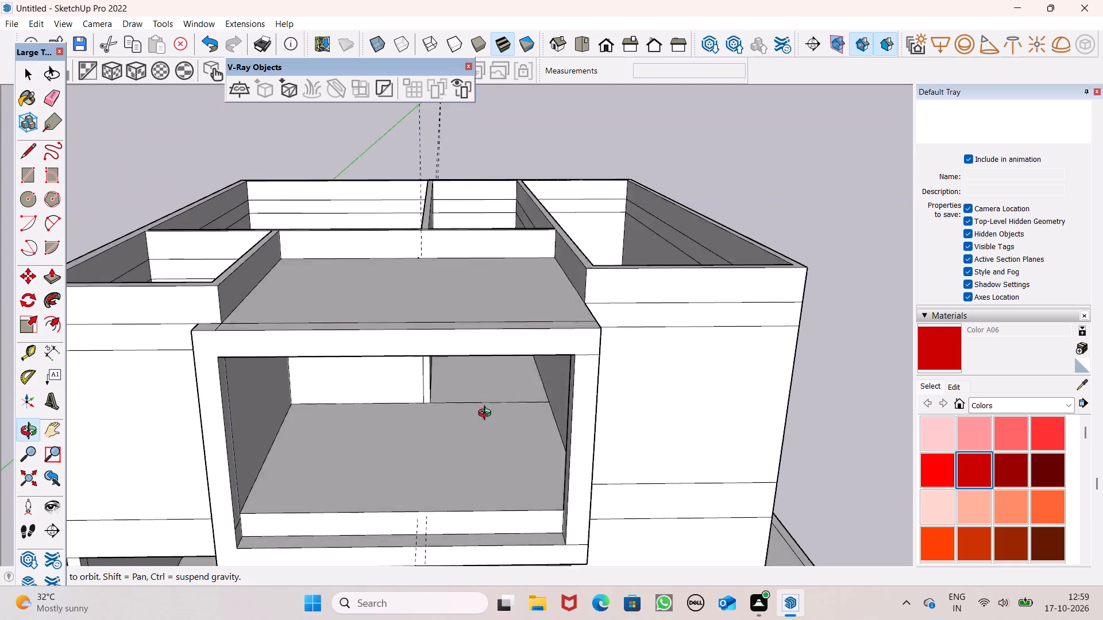
middle_click_drag(487, 414, 115, 504)
middle_click_drag(510, 320, 306, 405)
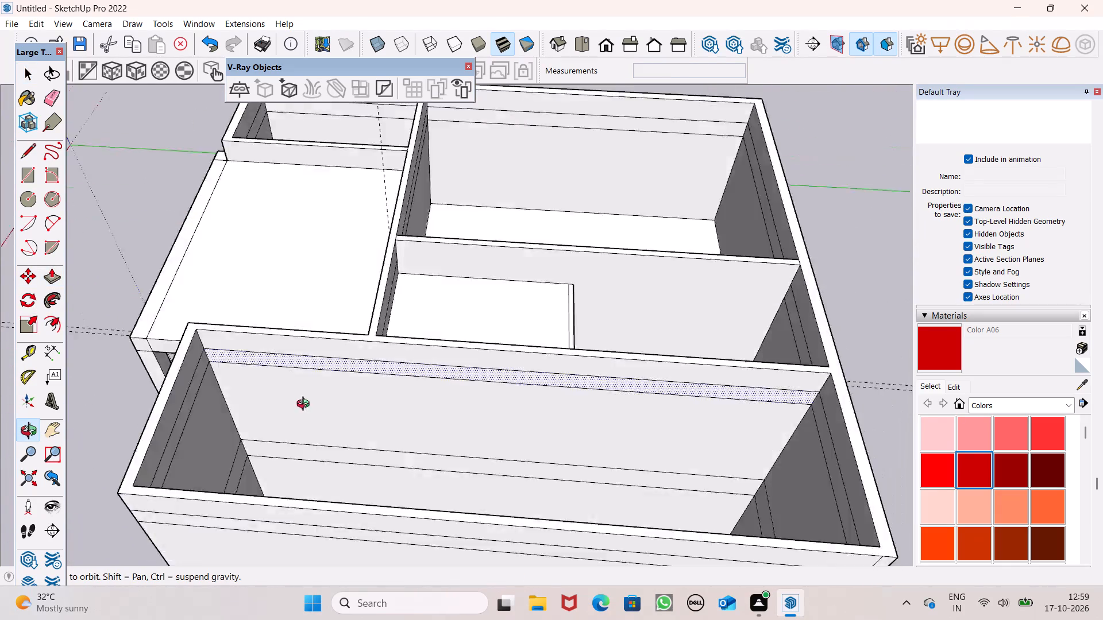
middle_click_drag(306, 405, 327, 398)
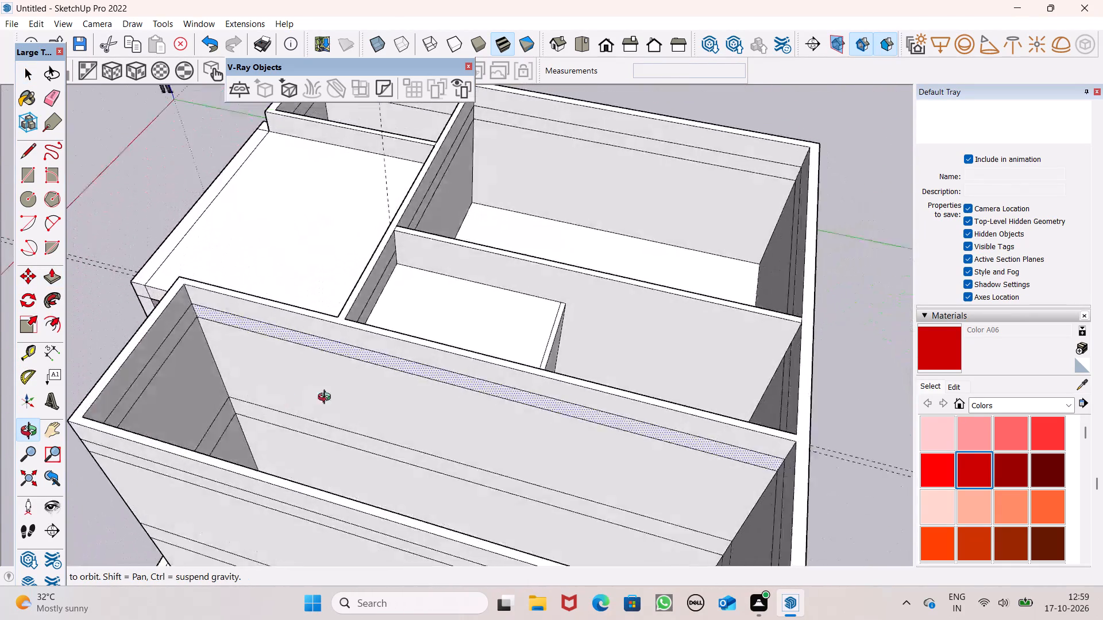
middle_click_drag(327, 398, 807, 112)
scroll(676, 193, "up", 1)
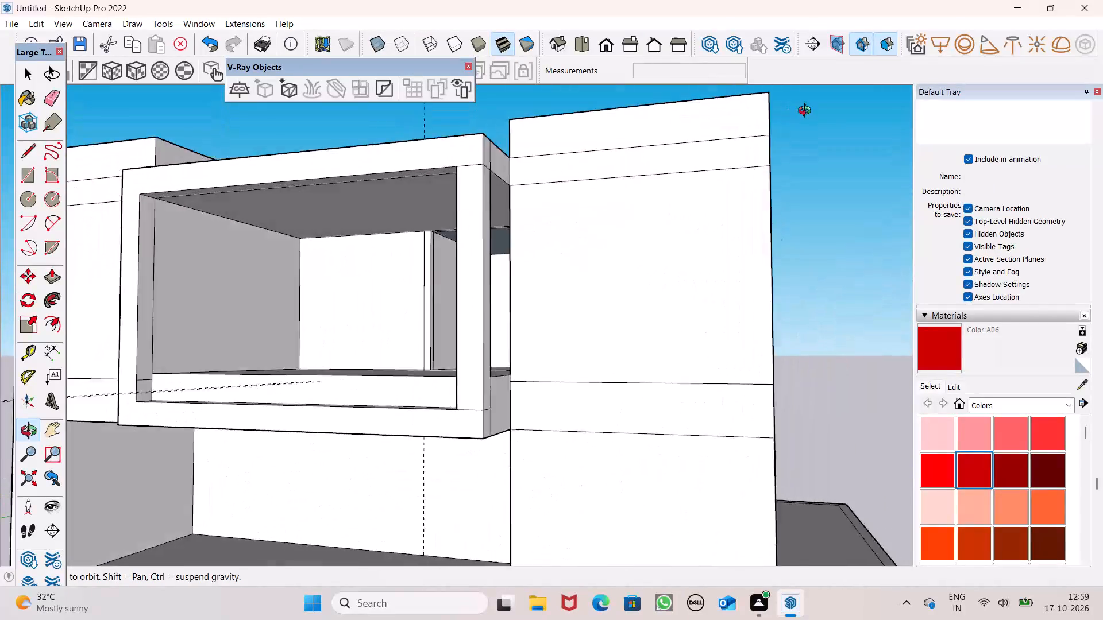
middle_click_drag(807, 112, 878, 80)
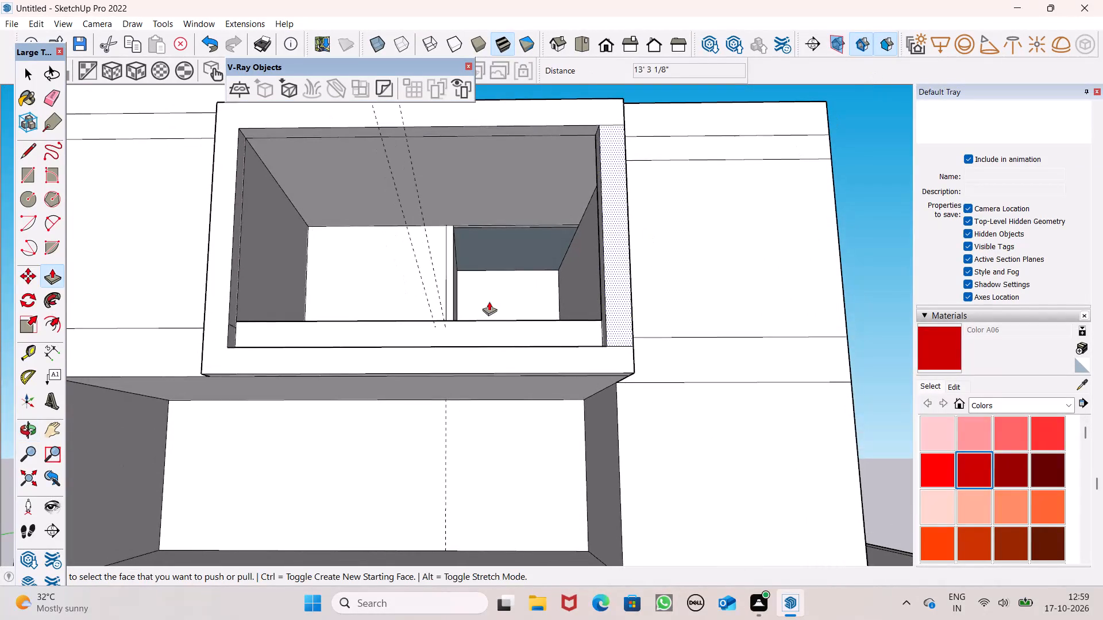
scroll(500, 274, "up", 7)
scroll(506, 274, "down", 1)
middle_click_drag(543, 292, 536, 321)
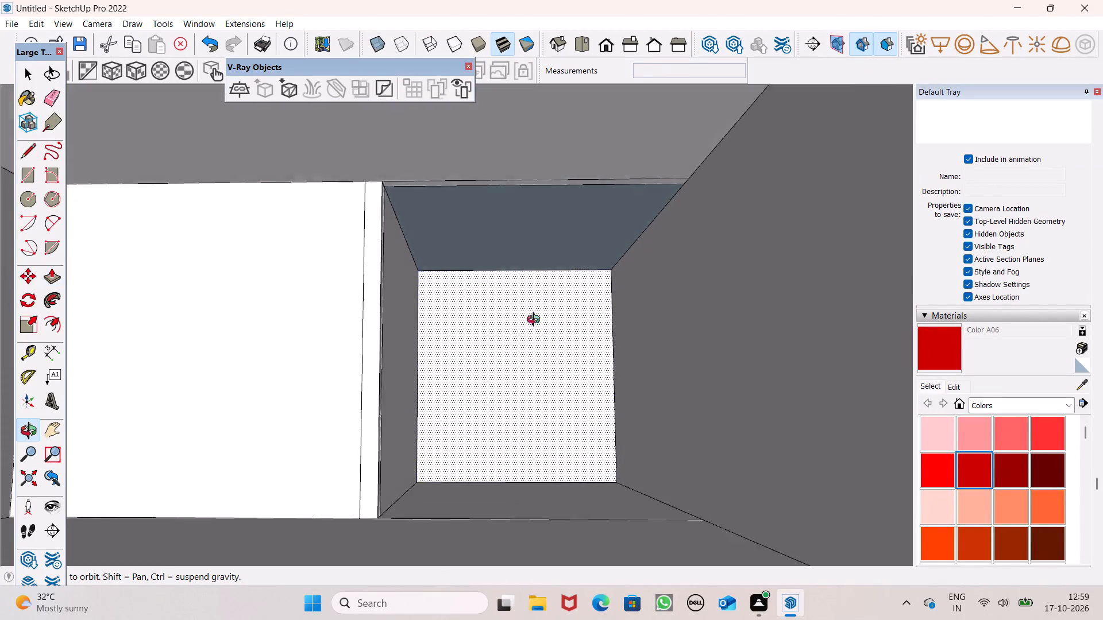
middle_click_drag(536, 321, 512, 367)
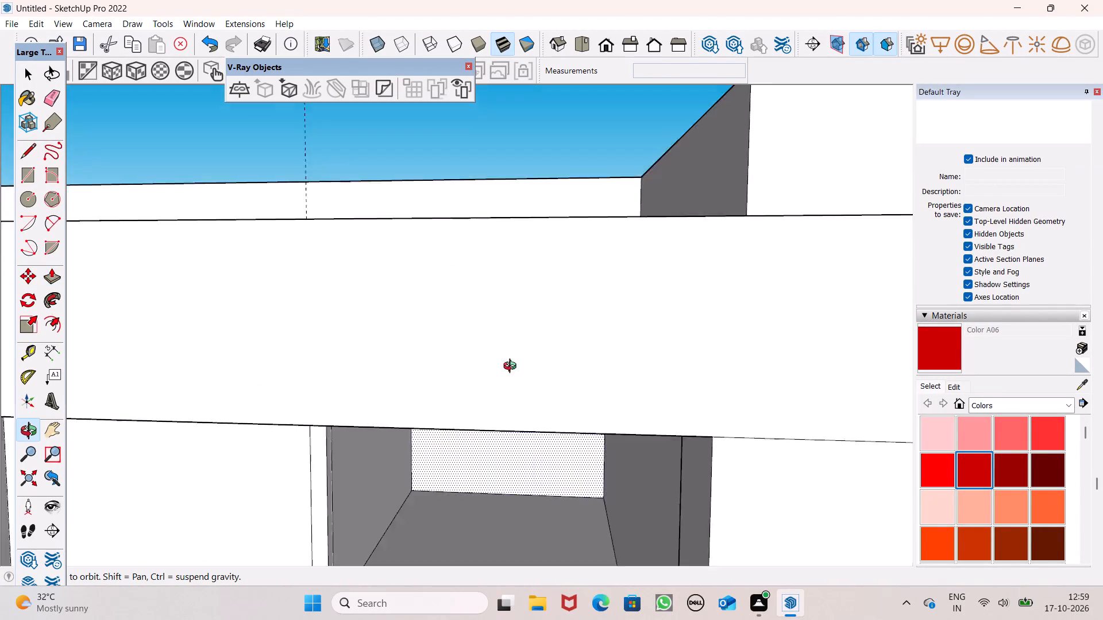
middle_click_drag(512, 367, 514, 387)
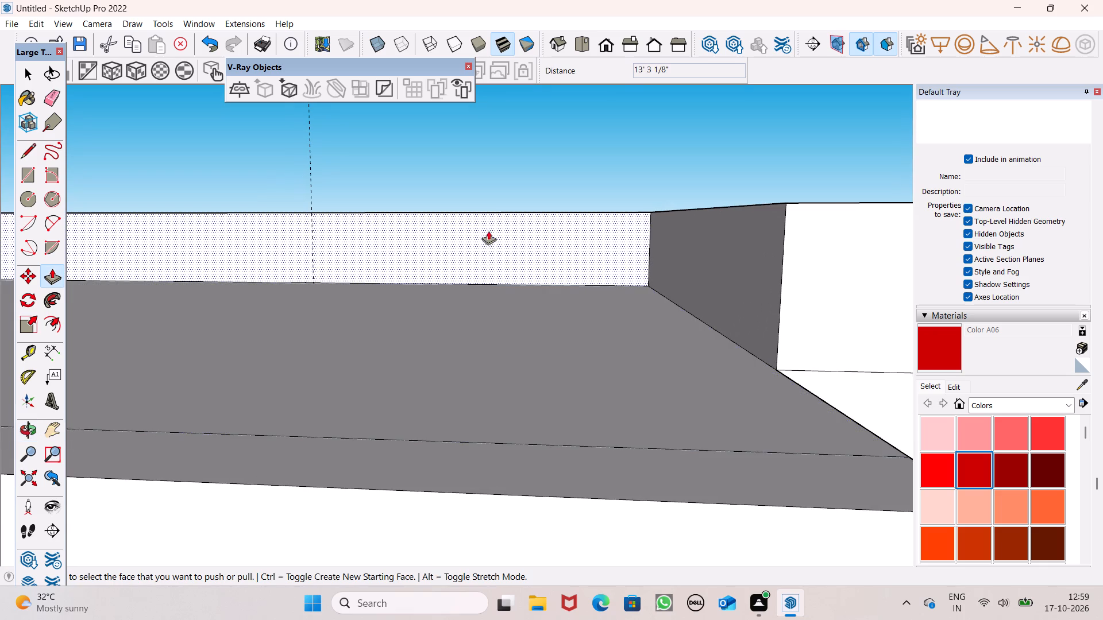
scroll(488, 265, "down", 5)
scroll(580, 273, "down", 6)
scroll(604, 318, "down", 5)
middle_click_drag(561, 327, 595, 281)
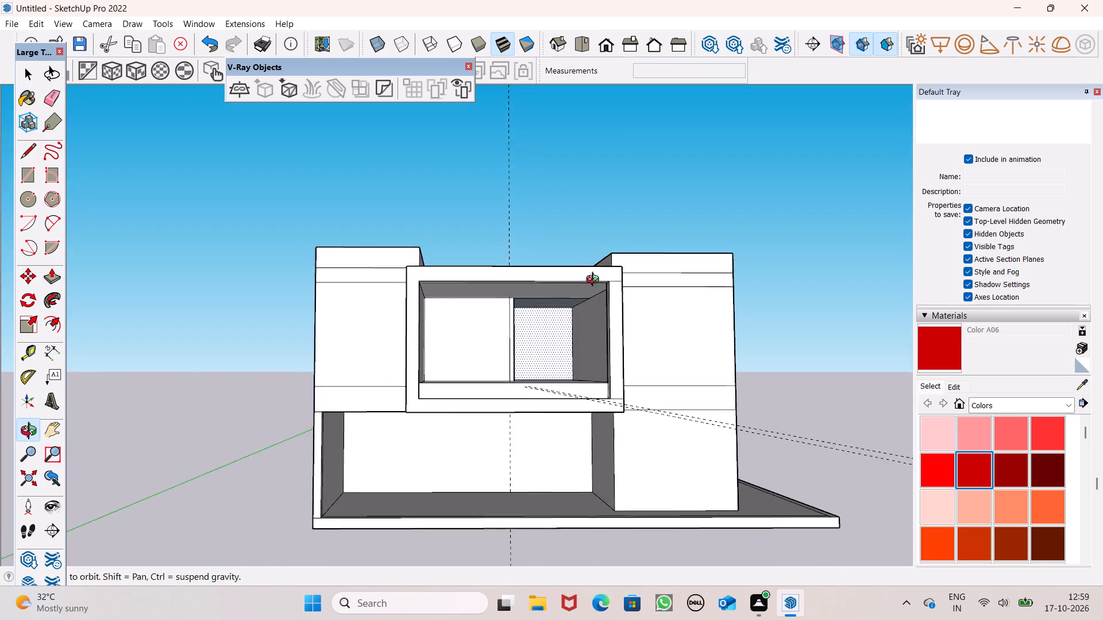
middle_click_drag(595, 281, 579, 305)
scroll(554, 351, "up", 5)
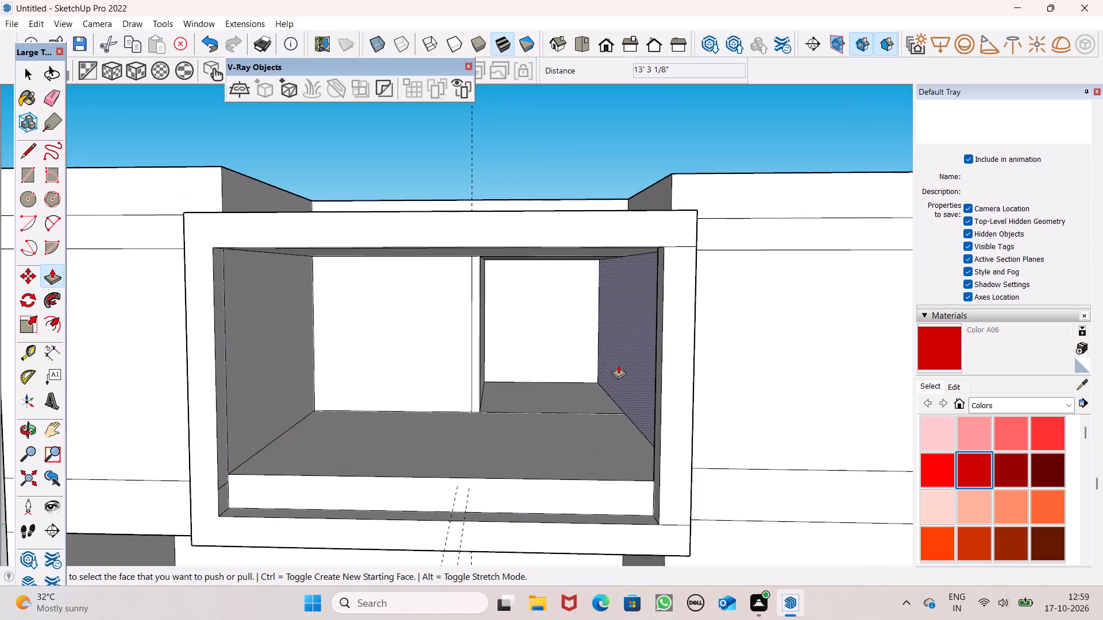
middle_click(618, 365)
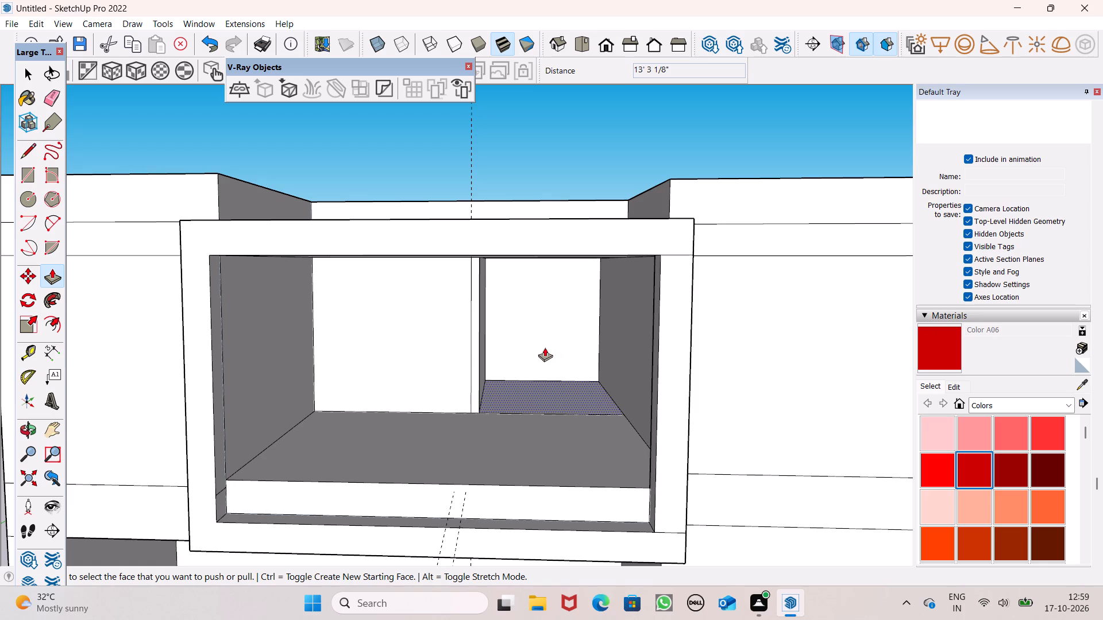
scroll(538, 336, "down", 3)
middle_click_drag(577, 351, 558, 373)
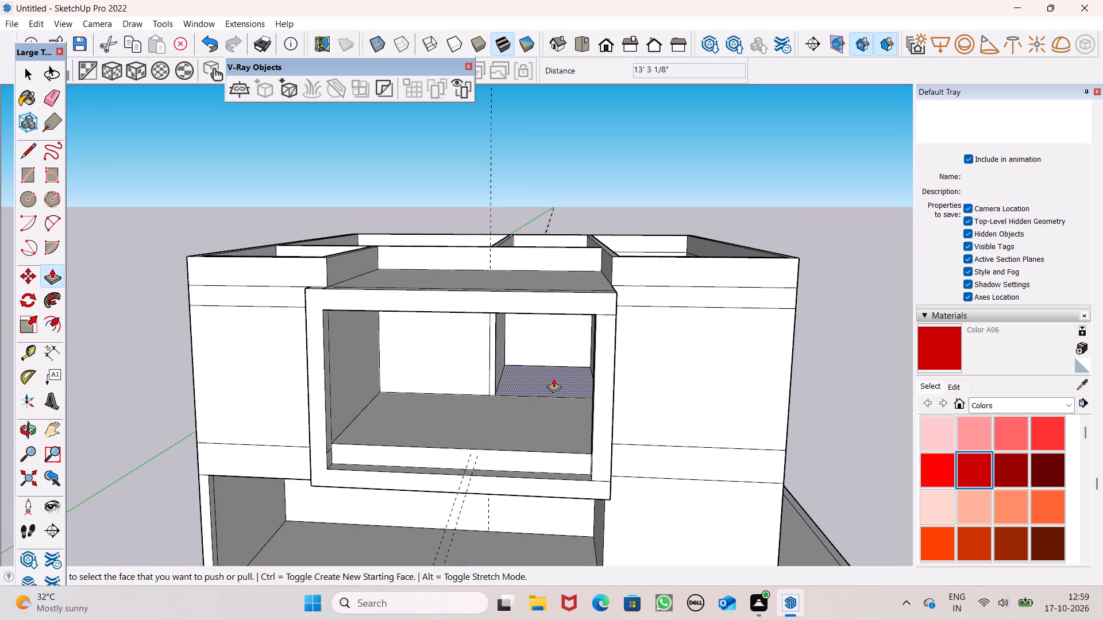
scroll(538, 373, "down", 2)
key("space")
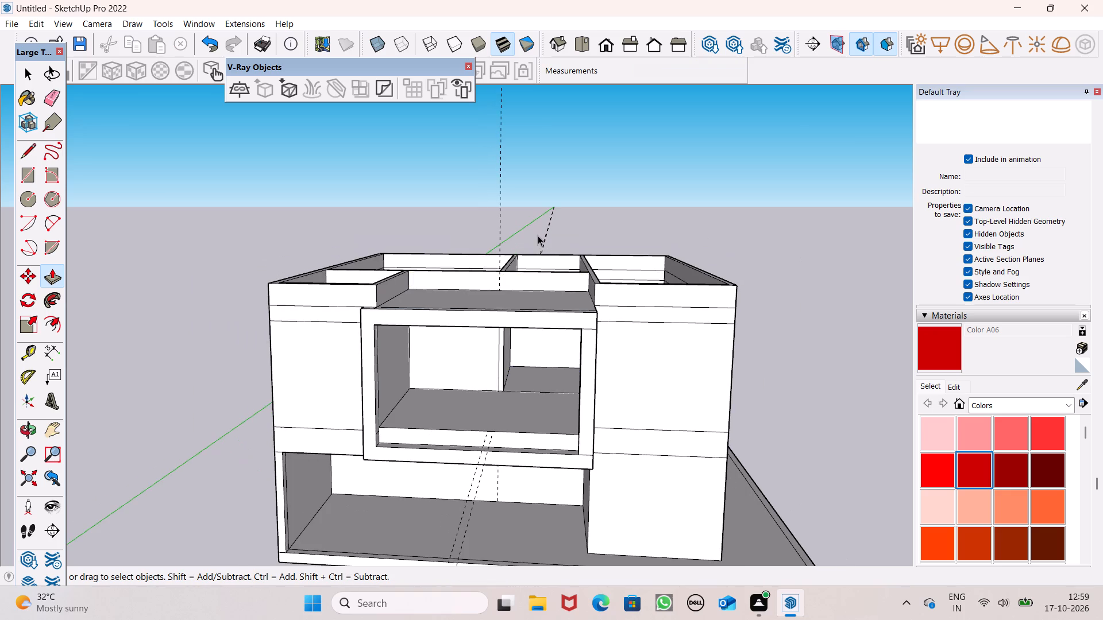
Erase the vertical guide and the two parallel guides running out in front of the building.
scroll(550, 230, "down", 7)
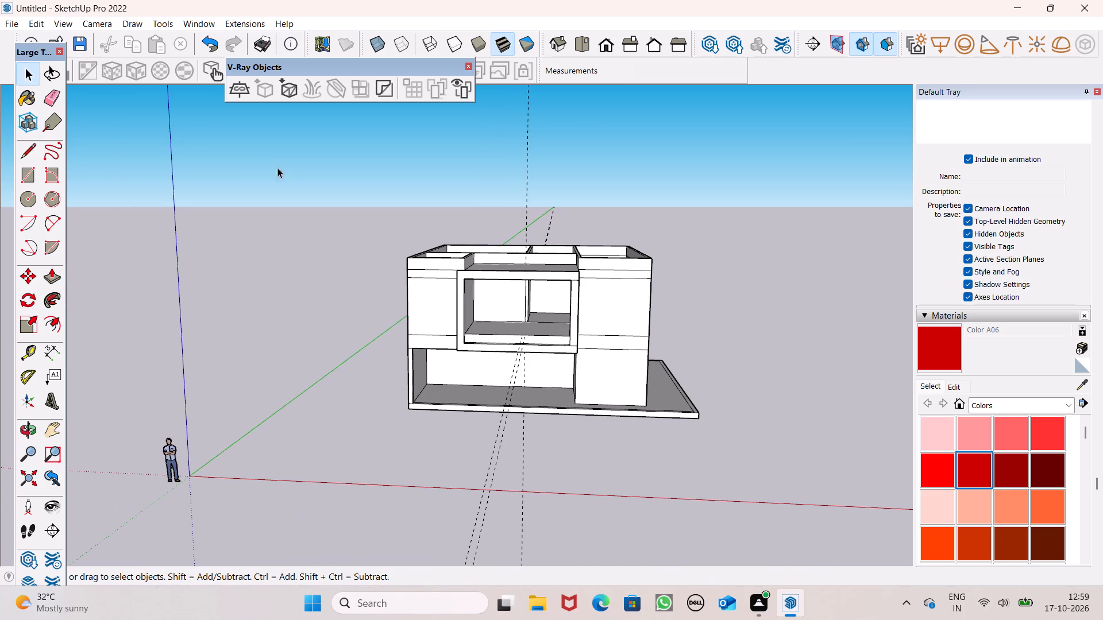
left_click(49, 94)
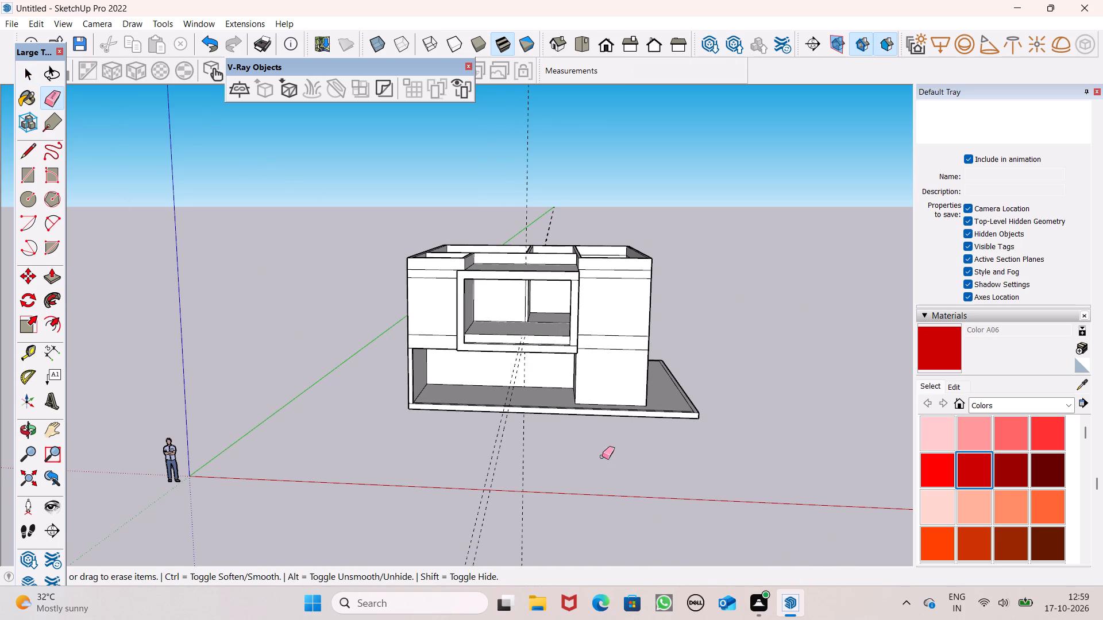
left_click_drag(546, 465, 475, 473)
scroll(719, 466, "down", 3)
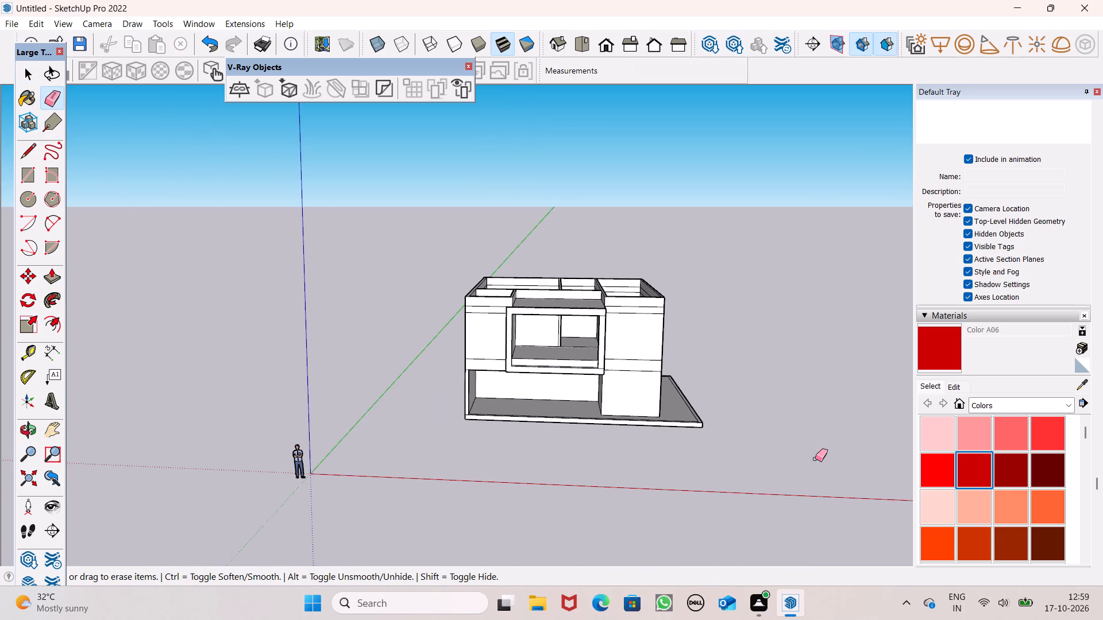
middle_click_drag(810, 462, 801, 478)
key("space")
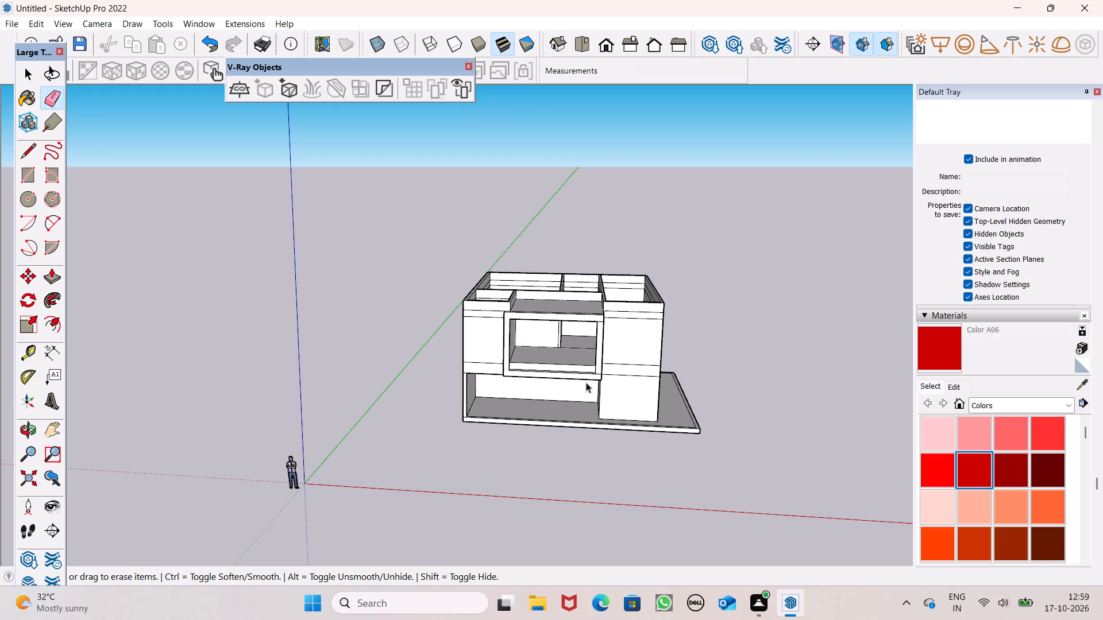
Examine the front frame opening and the recess's ceiling and walls from below and from the front.
scroll(497, 312, "up", 2)
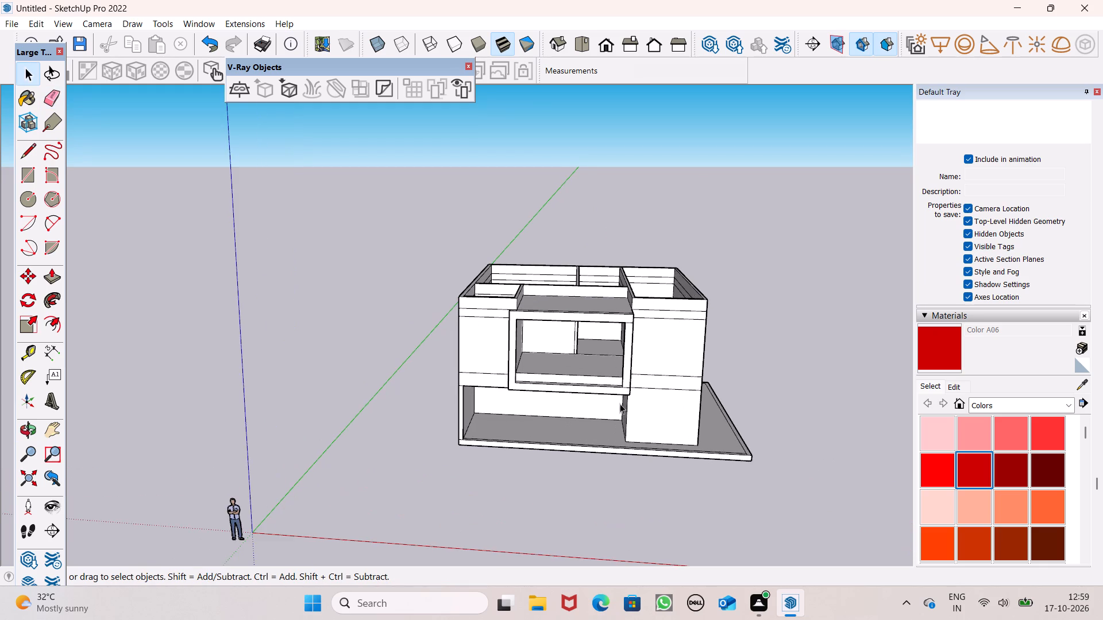
scroll(661, 393, "down", 1)
middle_click_drag(648, 383, 643, 208)
scroll(646, 382, "up", 1)
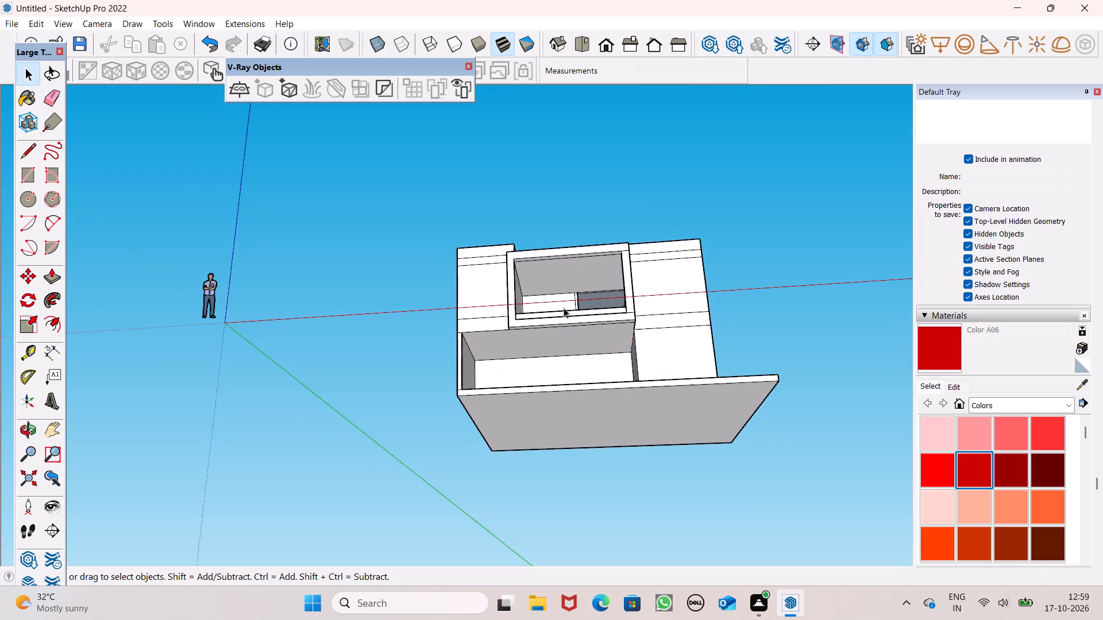
scroll(563, 308, "up", 7)
scroll(687, 292, "up", 8)
middle_click_drag(684, 296, 677, 336)
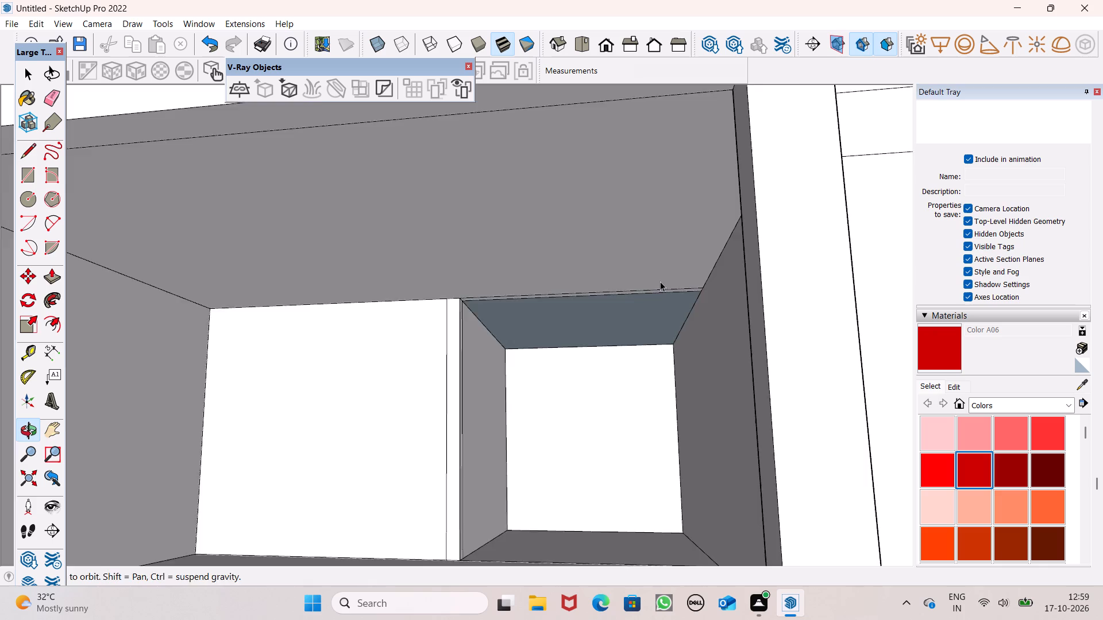
scroll(660, 281, "down", 4)
middle_click_drag(661, 303, 661, 342)
scroll(665, 311, "down", 3)
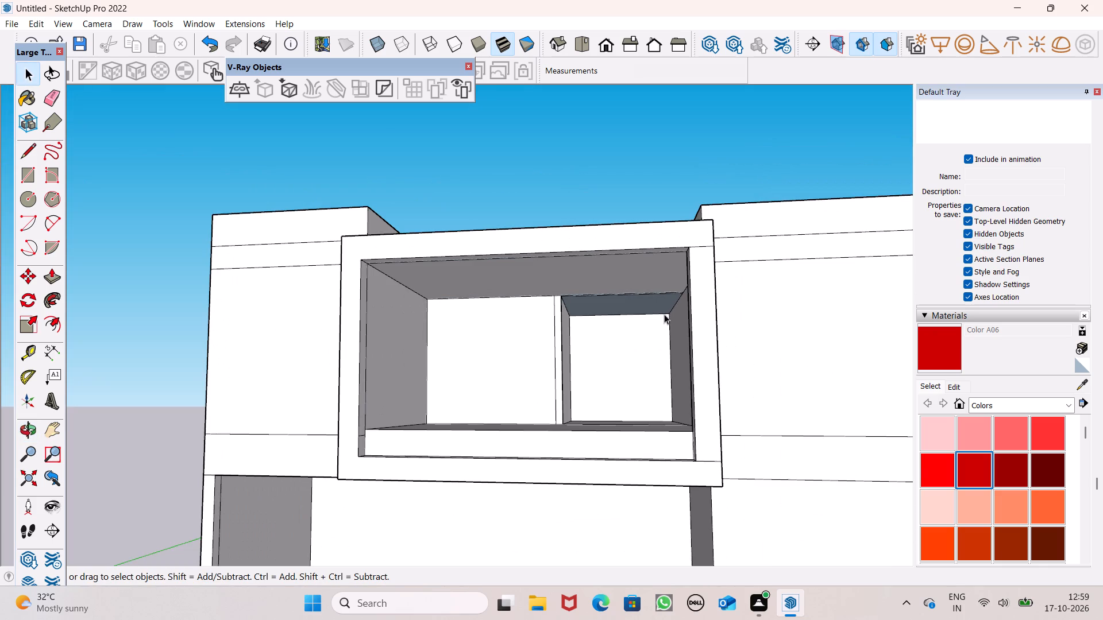
scroll(664, 314, "down", 3)
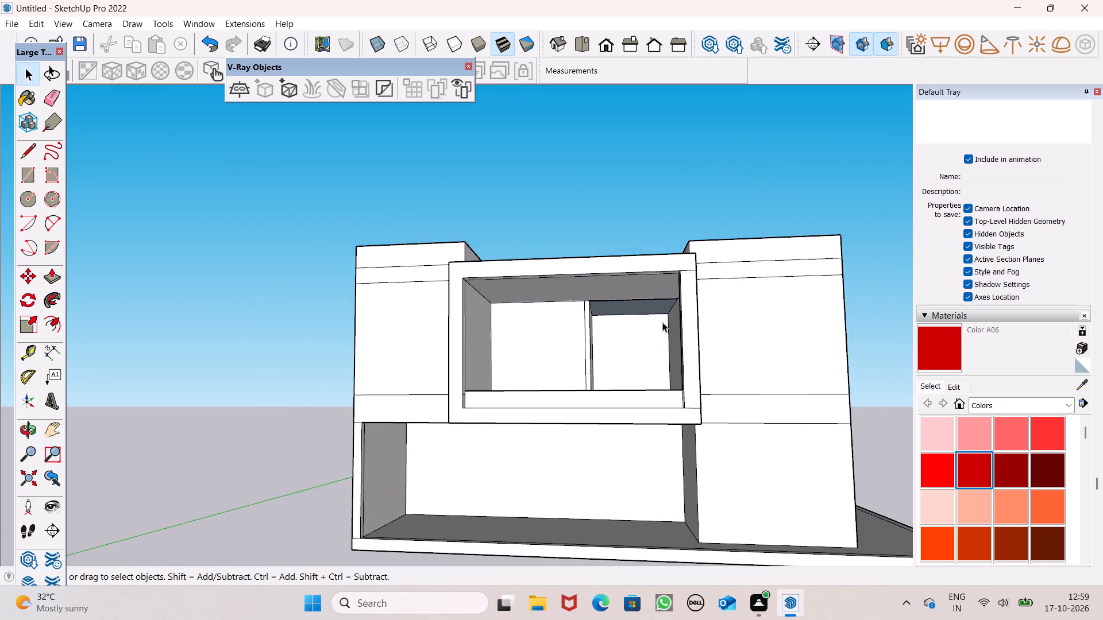
Erase the vertical edge separating the 6" strip from the wider back wall panel inside the upper-floor recess.
middle_click_drag(659, 347, 660, 406)
scroll(620, 363, "up", 2)
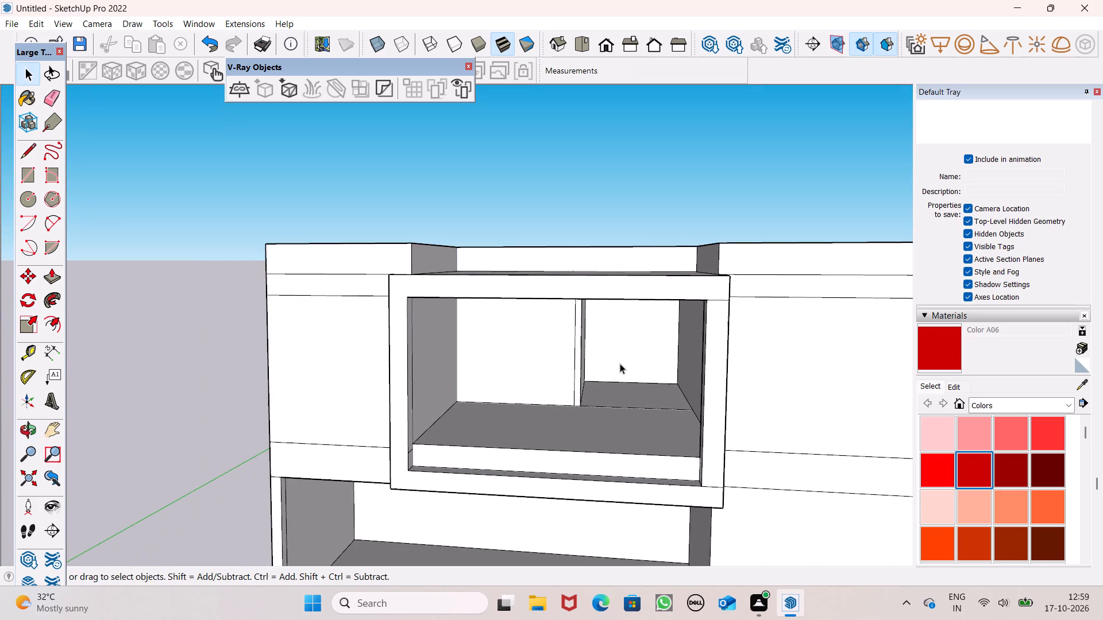
scroll(620, 363, "up", 1)
scroll(620, 362, "down", 1)
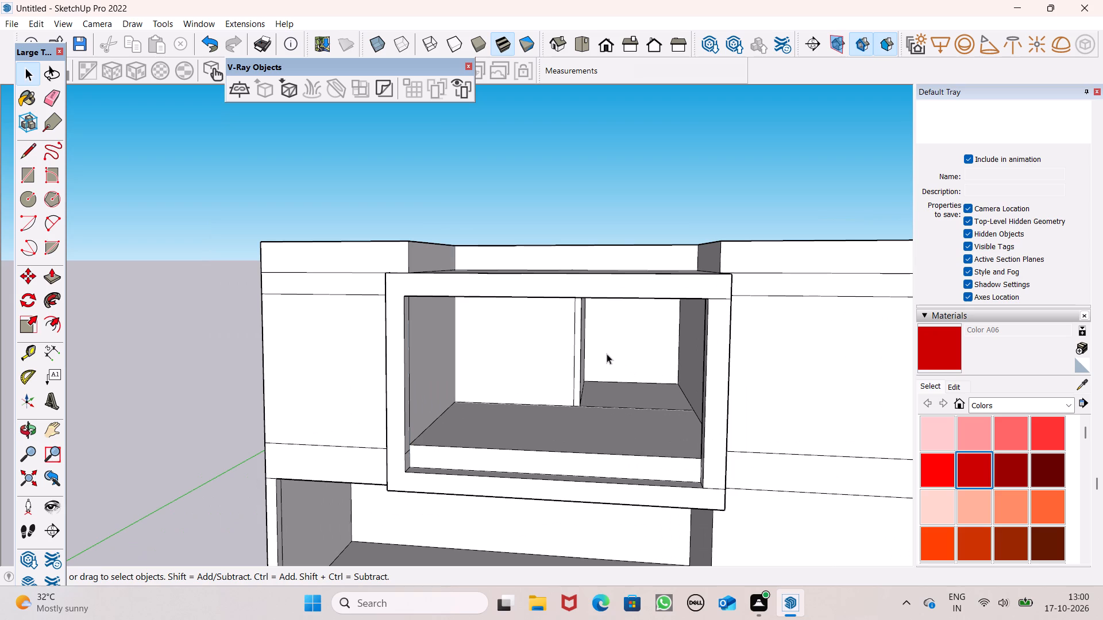
scroll(604, 302, "down", 3)
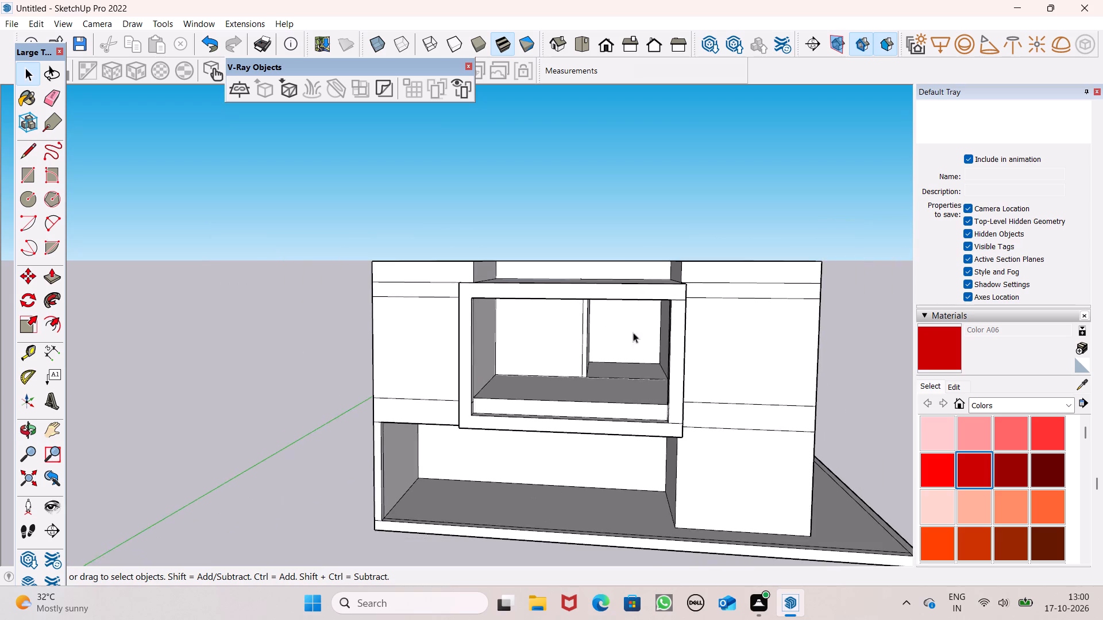
middle_click_drag(633, 354, 661, 352)
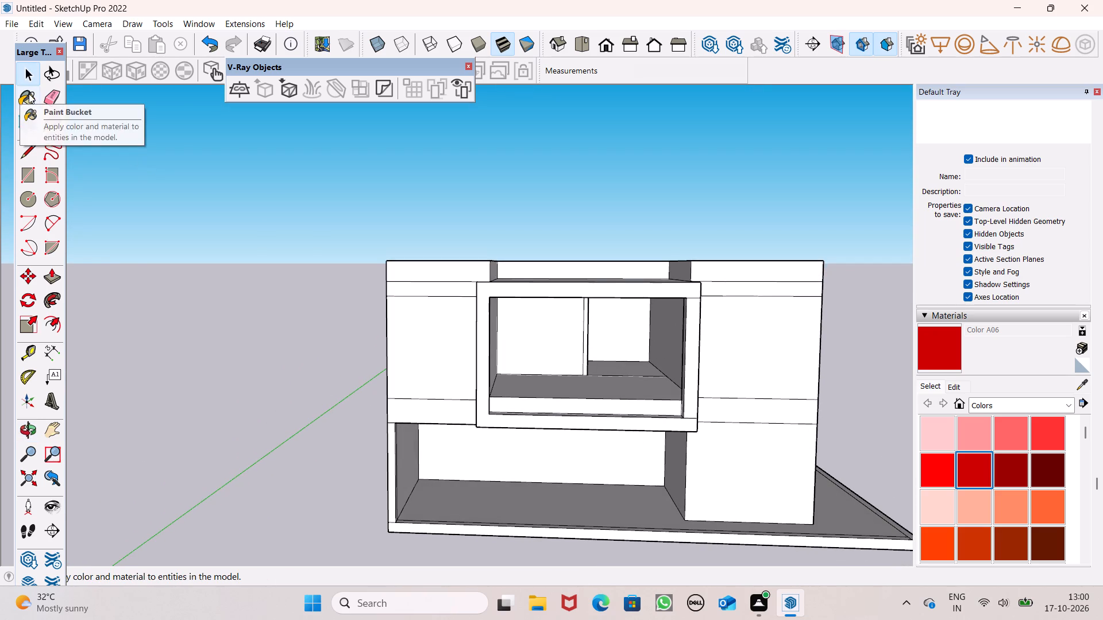
left_click(41, 89)
scroll(564, 365, "up", 2)
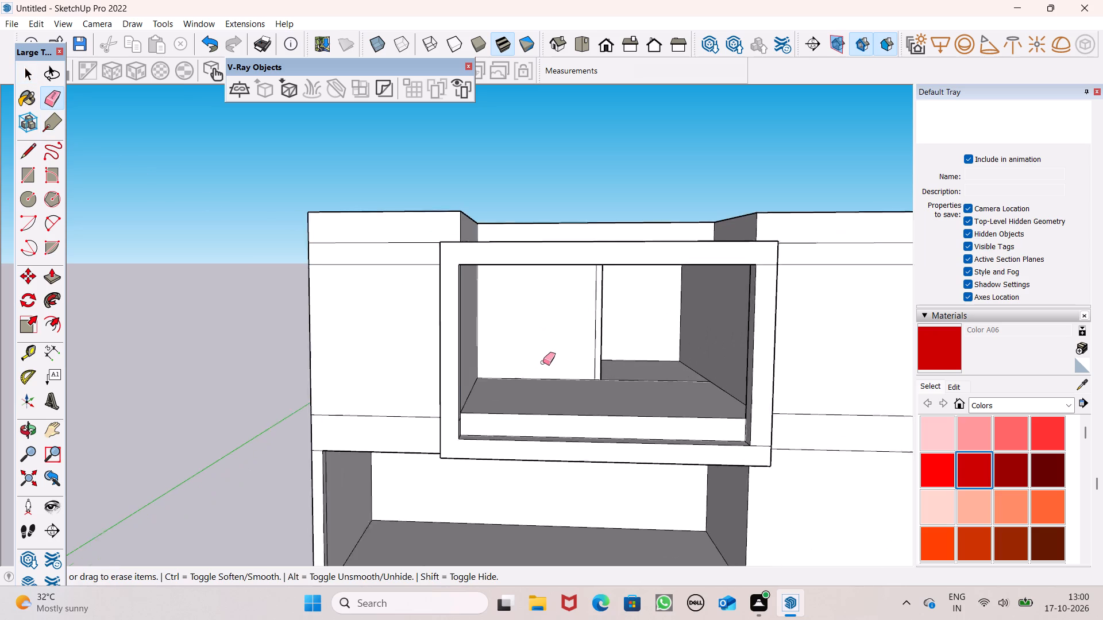
scroll(543, 362, "up", 2)
middle_click_drag(615, 356, 626, 386)
scroll(631, 383, "up", 5)
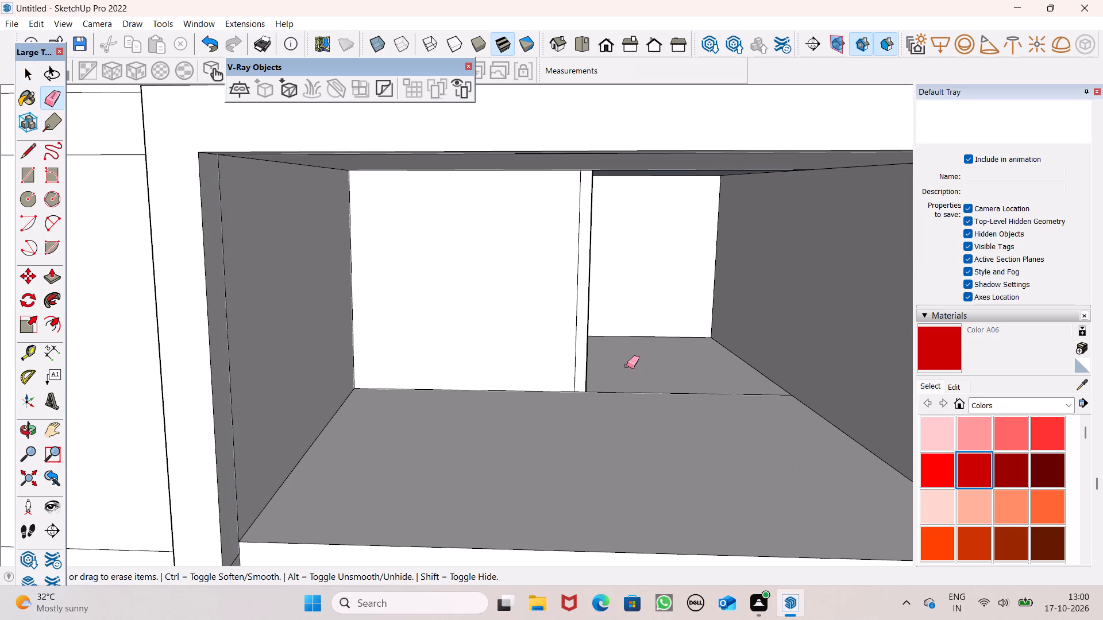
scroll(622, 359, "up", 4)
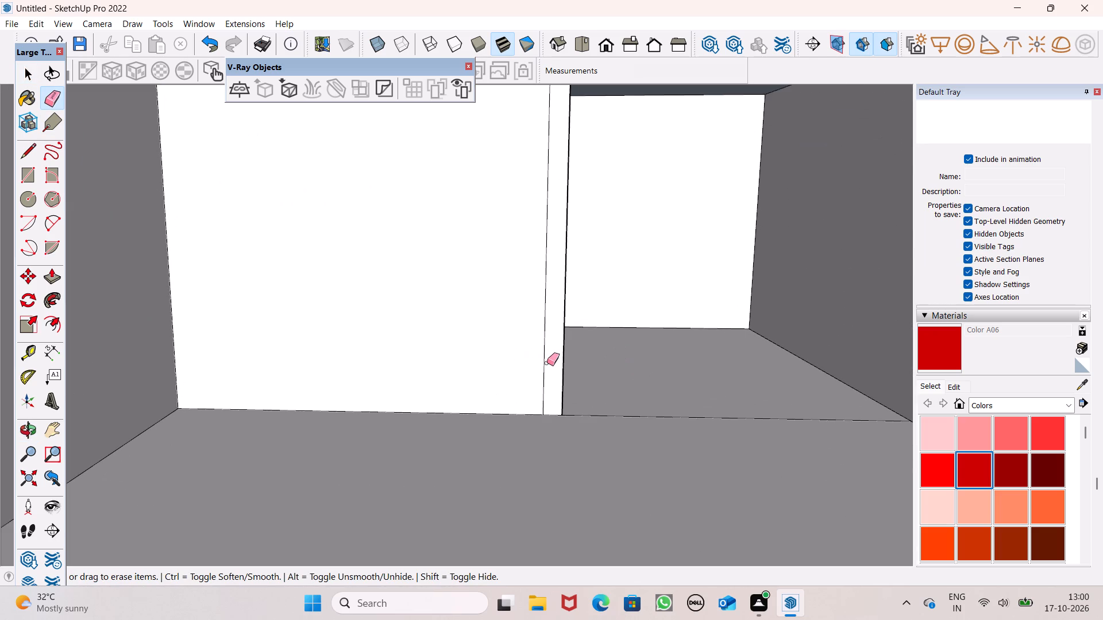
left_click(547, 363)
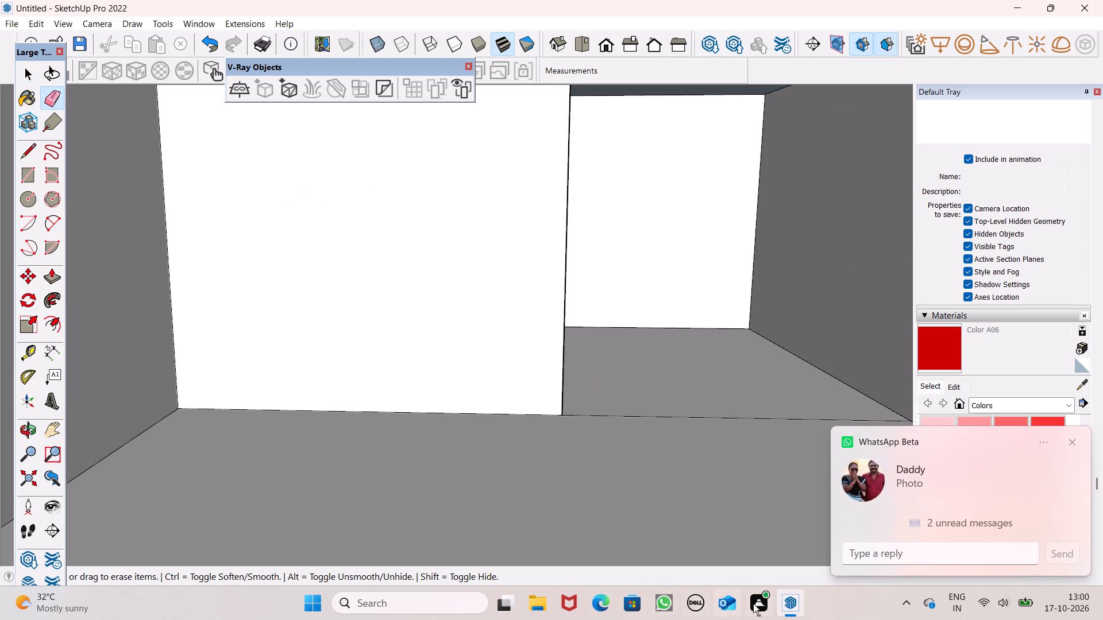
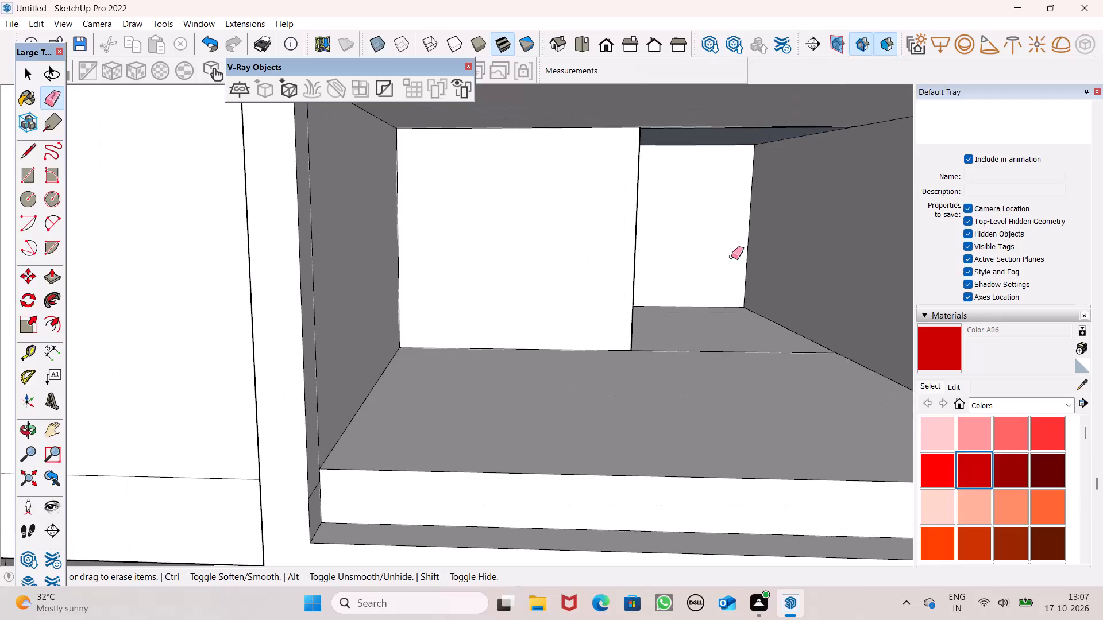
Examine the front frame recess, open upper-floor rooms and side walls from above, the side and the front.
scroll(705, 289, "down", 2)
key("space")
middle_click_drag(714, 314, 717, 316)
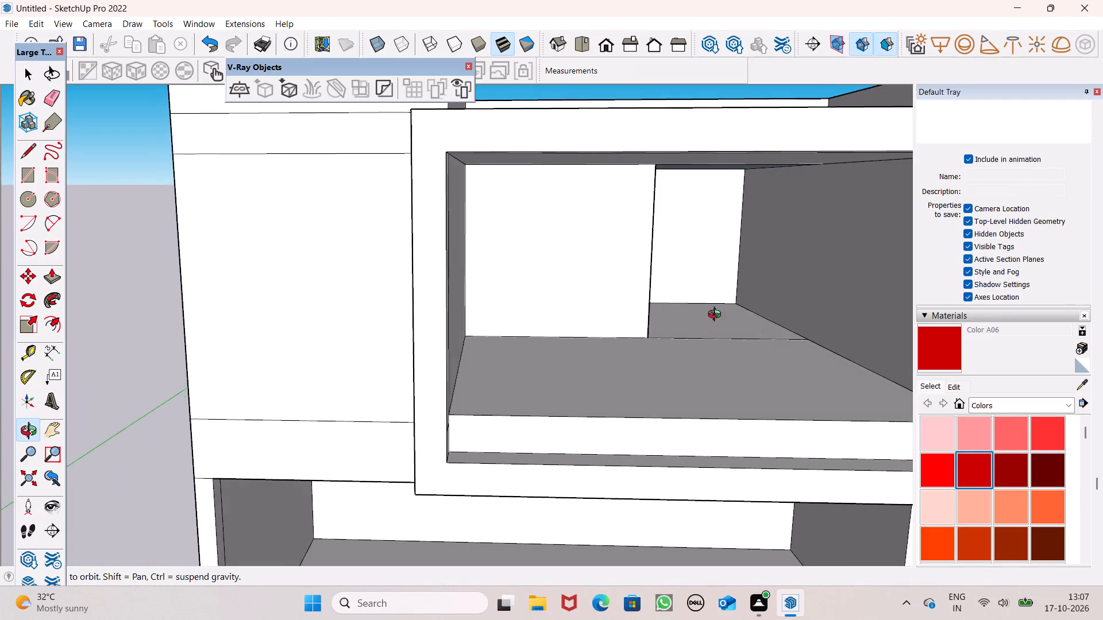
middle_click_drag(717, 316, 680, 320)
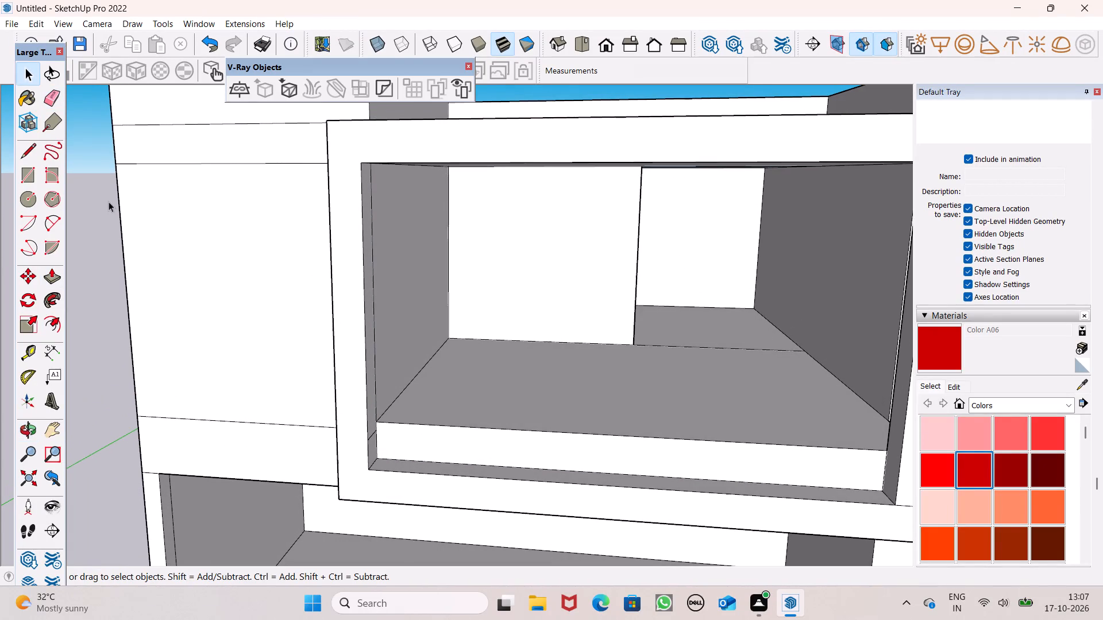
scroll(448, 296, "down", 4)
middle_click_drag(559, 351, 0, 617)
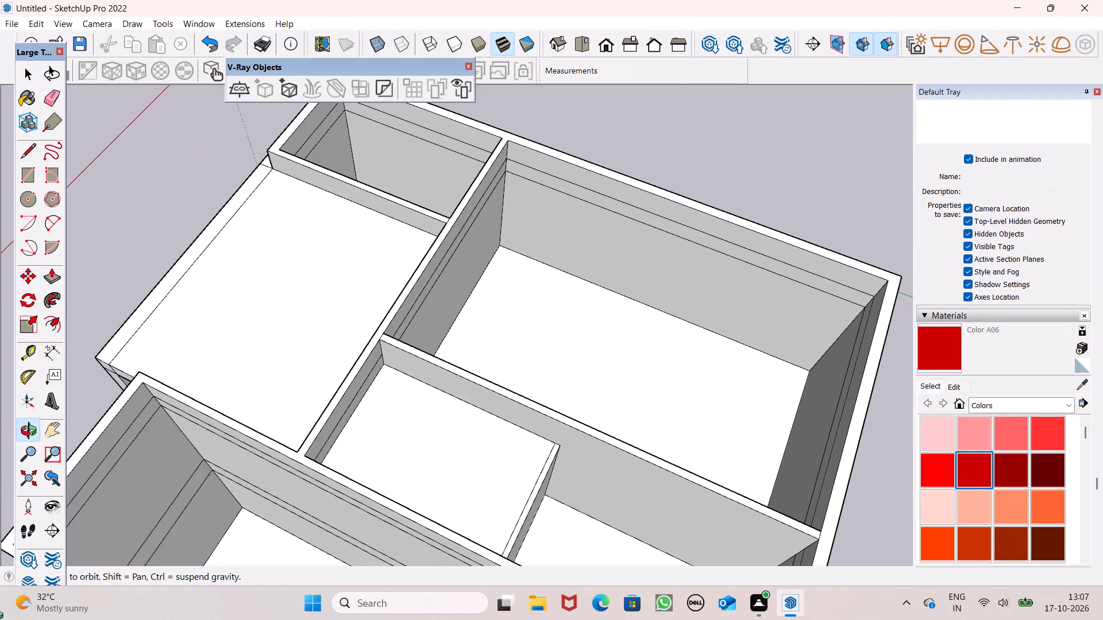
middle_click_drag(0, 617, 867, 479)
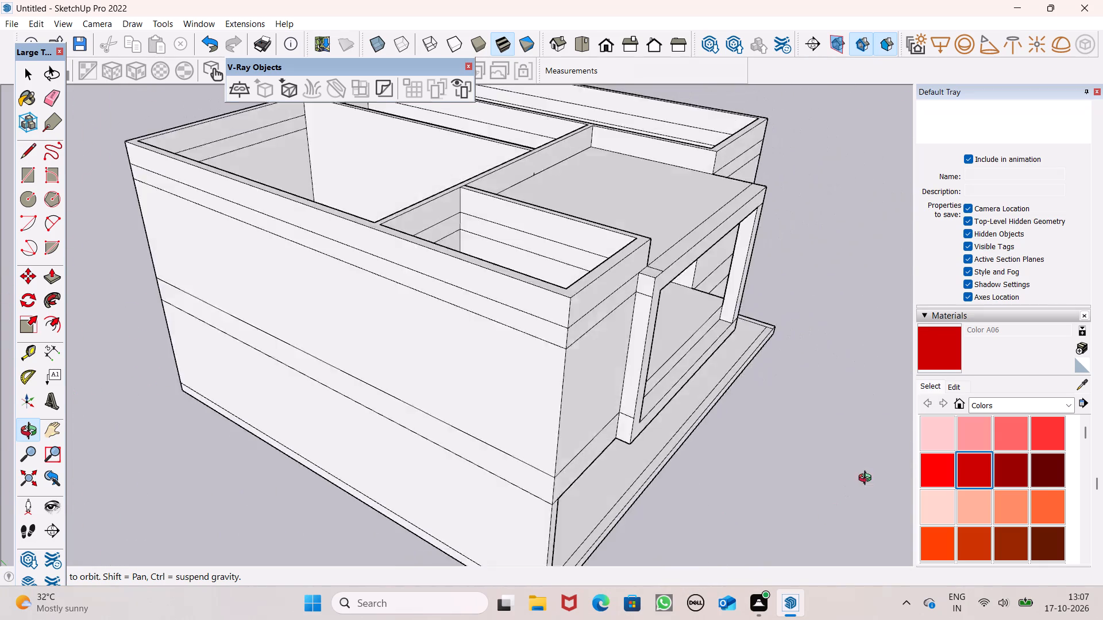
middle_click_drag(867, 479, 920, 418)
scroll(749, 351, "down", 2)
middle_click_drag(747, 381, 472, 619)
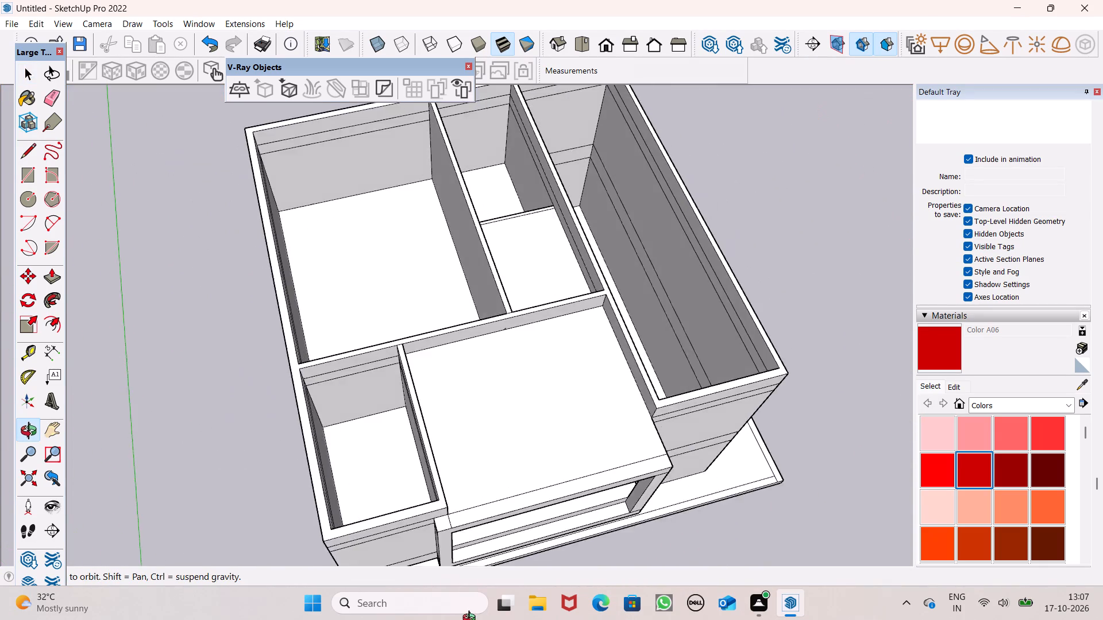
middle_click_drag(472, 619, 410, 329)
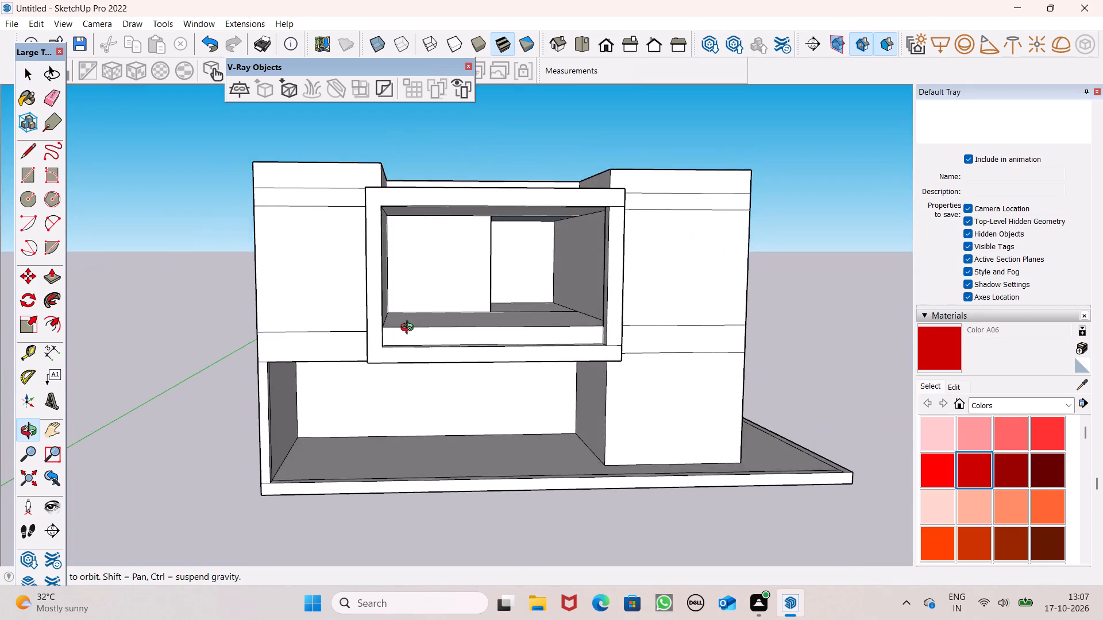
middle_click_drag(410, 329, 390, 335)
scroll(389, 301, "up", 1)
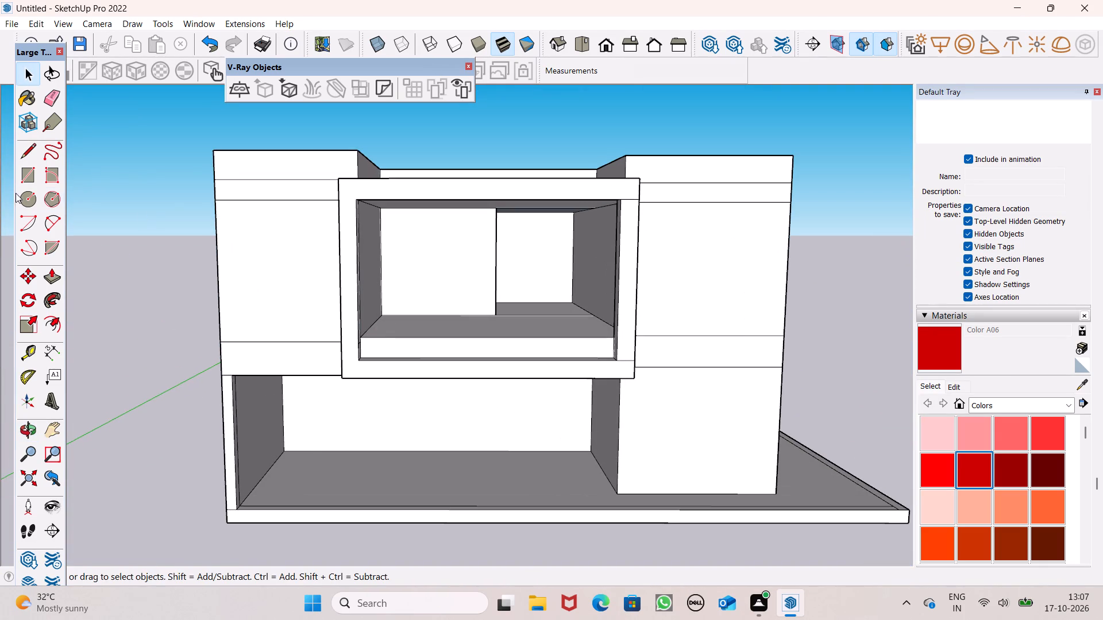
Draw a 4' by 7' door rectangle standing on the floor line of the recess's narrow, deeper back wall.
left_click(30, 177)
scroll(449, 282, "up", 1)
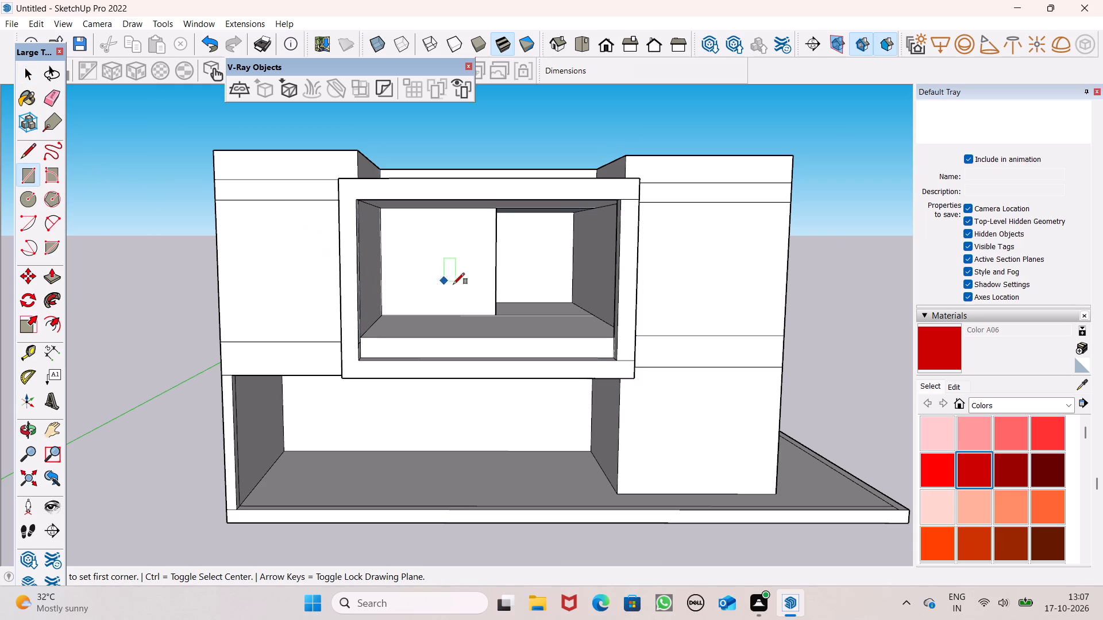
scroll(453, 284, "up", 4)
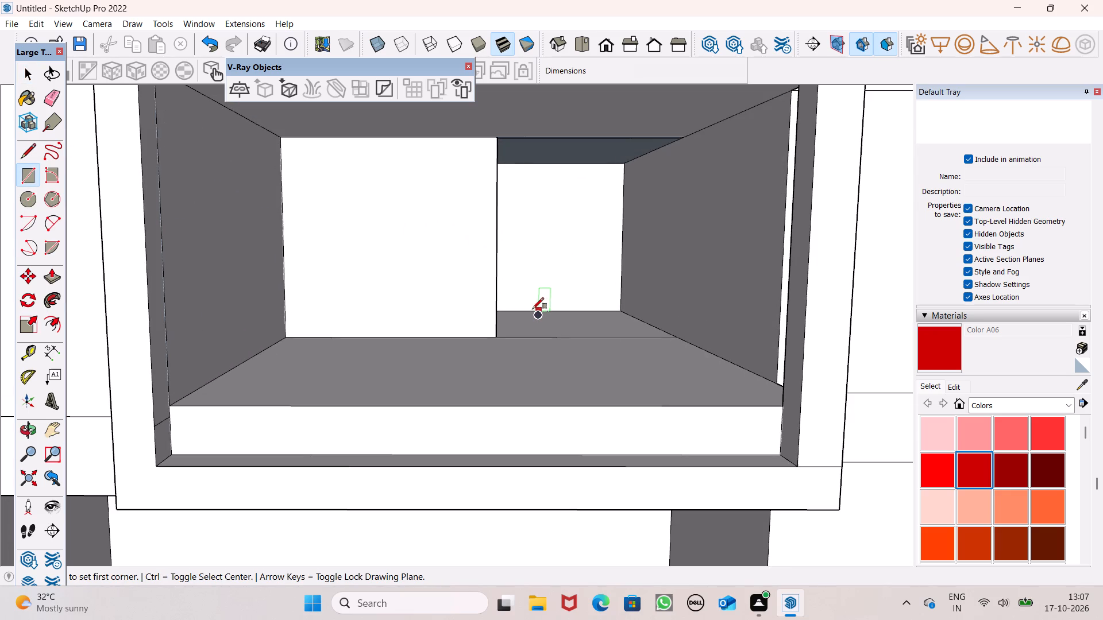
left_click(535, 309)
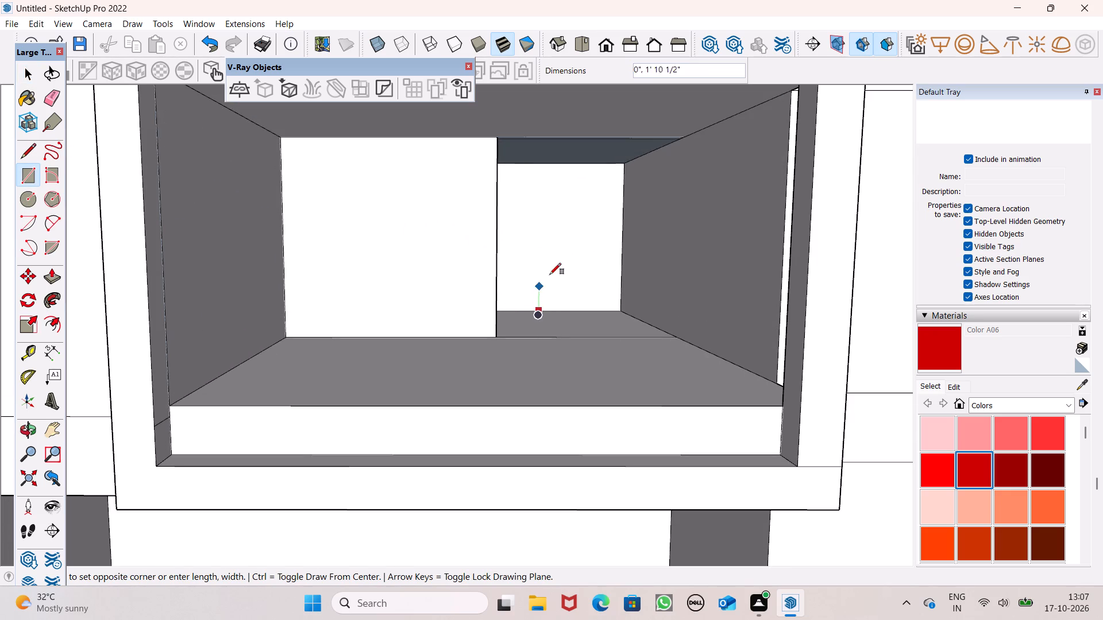
type("4',7'")
key("Return")
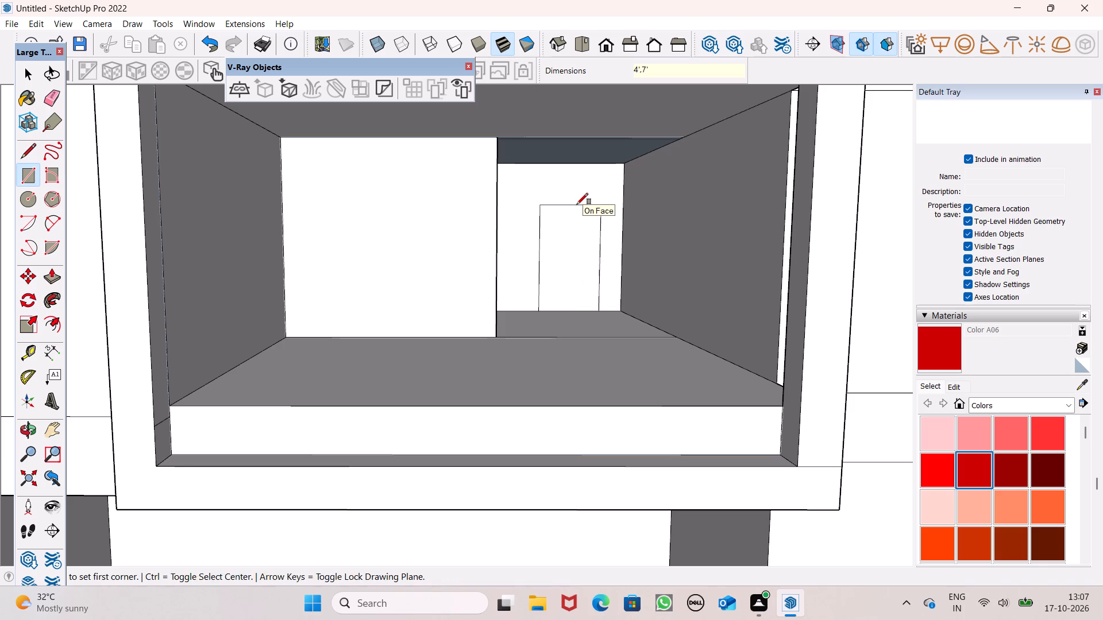
key("space")
Move the door outline about 1' along the deeper back wall, toward the wider wall panel.
scroll(574, 215, "down", 2)
middle_click_drag(573, 236, 585, 245)
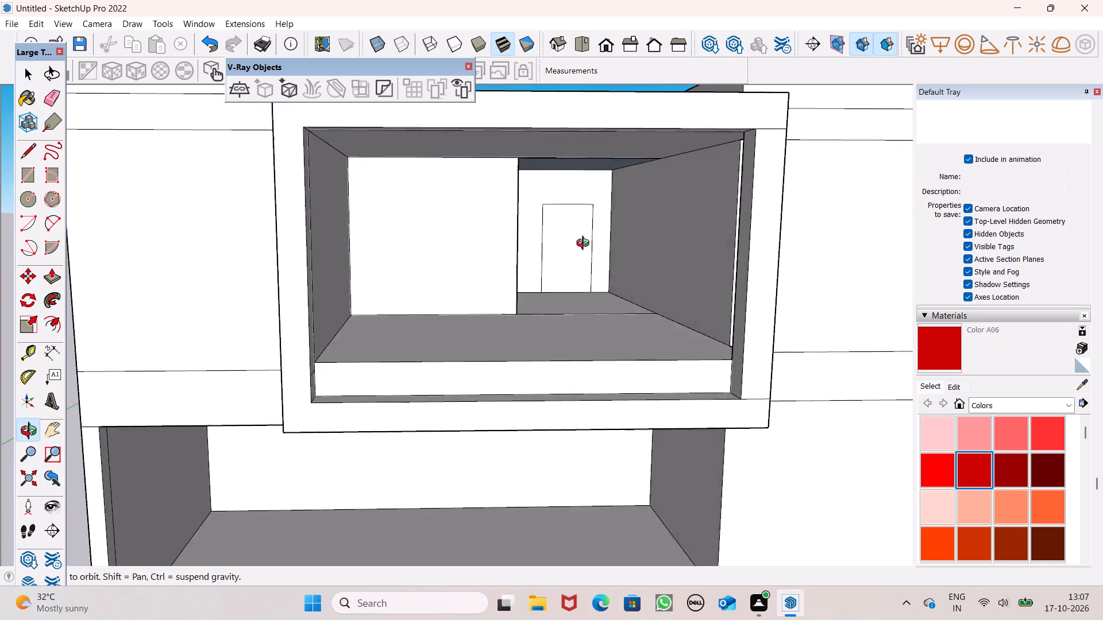
middle_click_drag(585, 245, 558, 253)
scroll(561, 260, "up", 2)
double_click(579, 254)
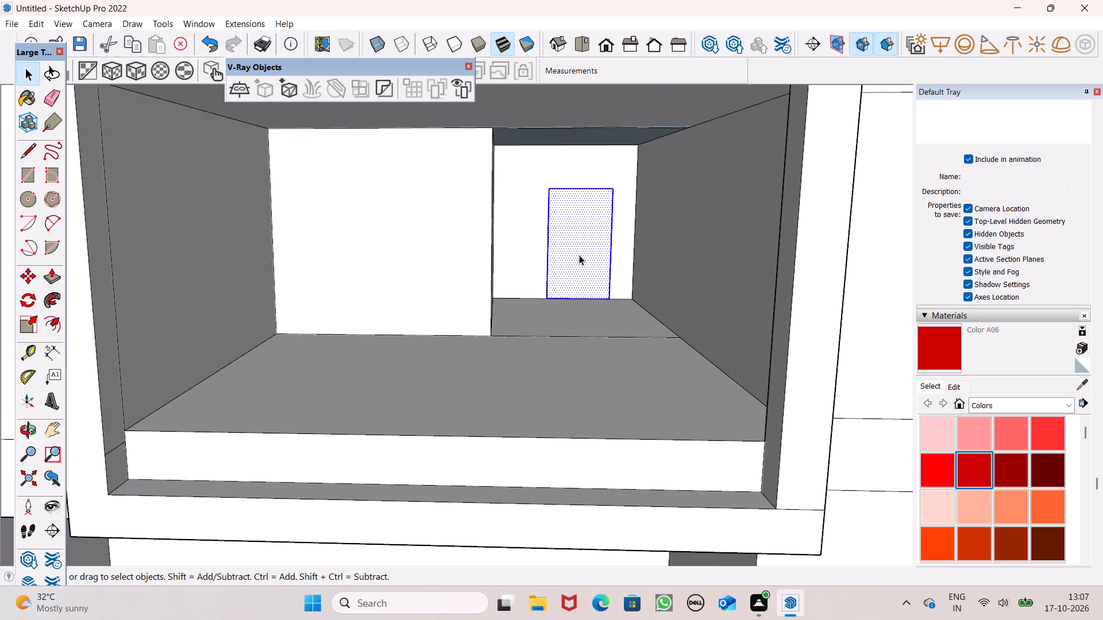
key("m")
key("Return")
left_click_drag(570, 258, 554, 259)
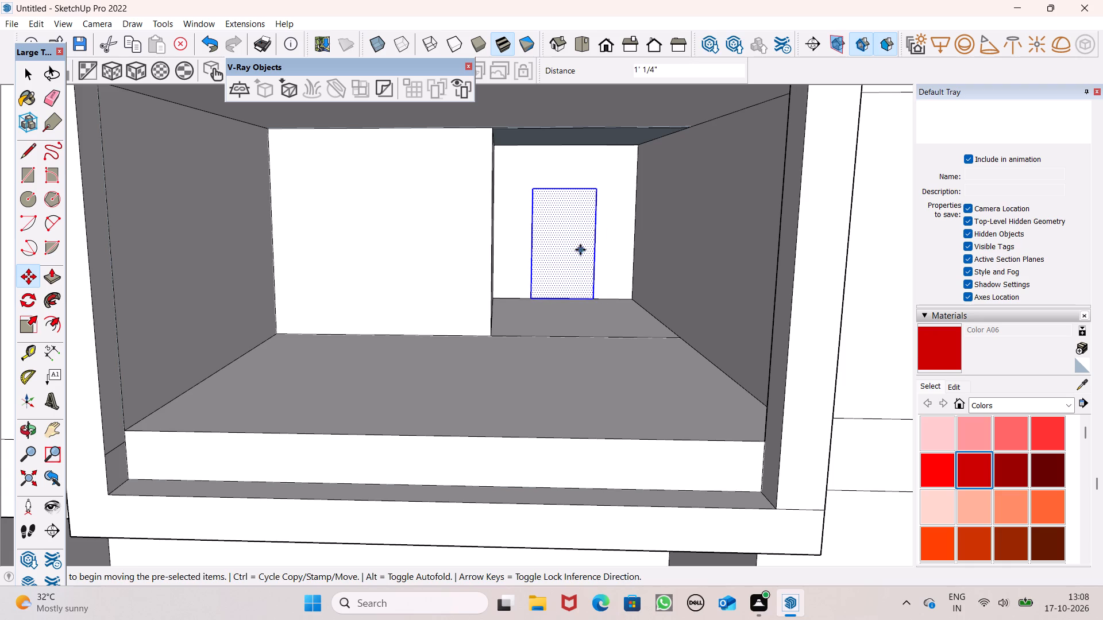
scroll(569, 259, "down", 5)
key("space")
left_click(604, 111)
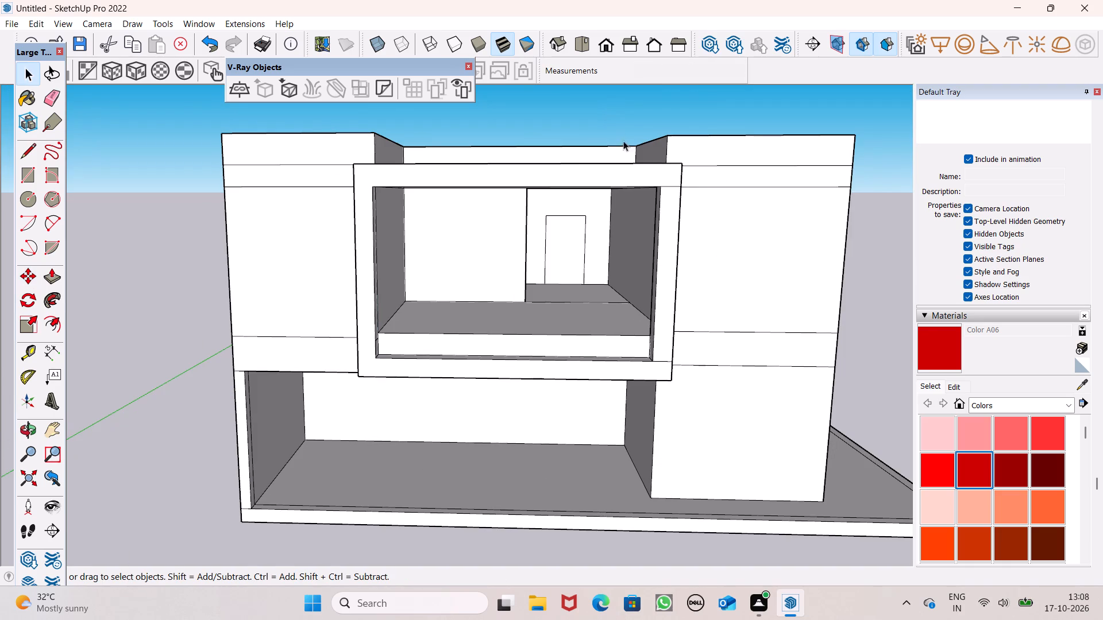
Push the door outline through the deeper back wall to cut an open doorway into the room behind.
scroll(608, 163, "up", 6)
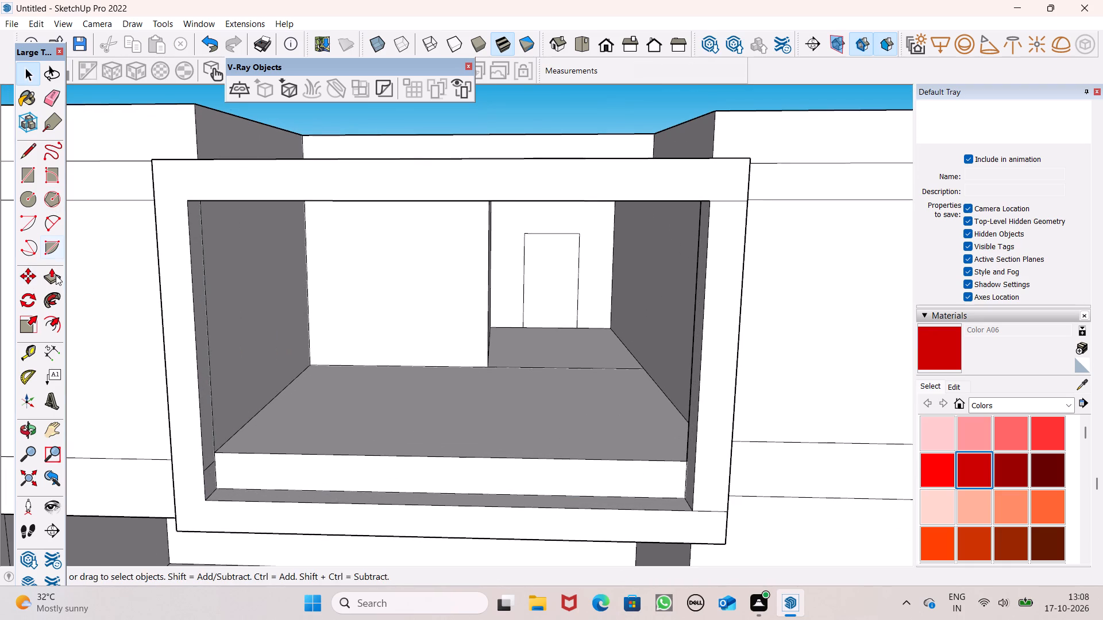
left_click(56, 275)
scroll(602, 309, "up", 5)
left_click_drag(519, 324, 519, 303)
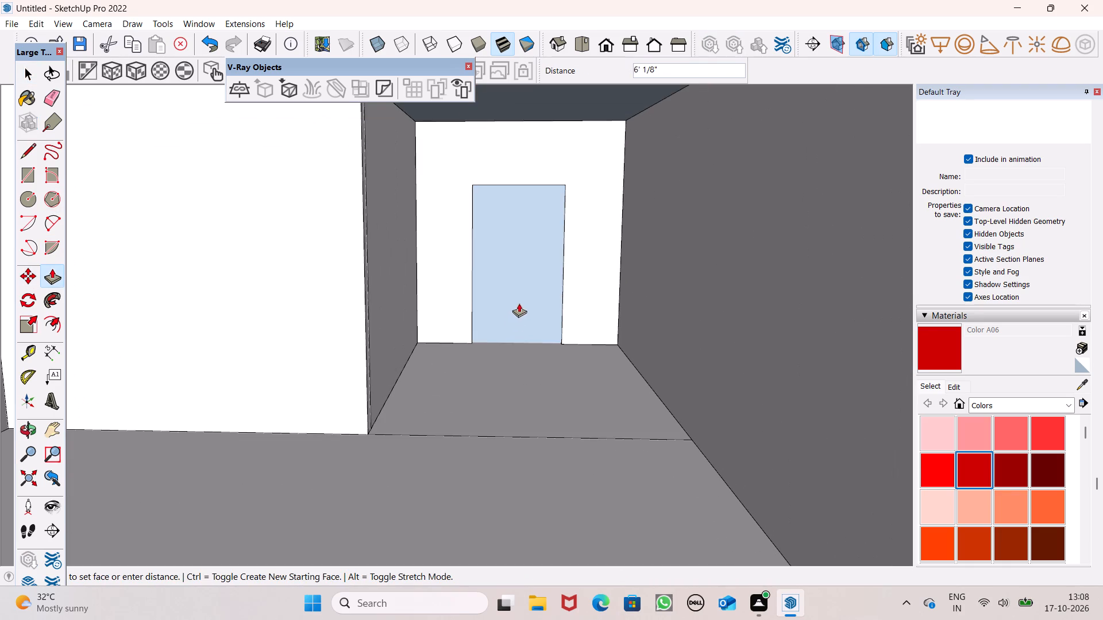
left_click_drag(519, 303, 547, 291)
scroll(526, 264, "down", 4)
middle_click_drag(533, 282, 561, 277)
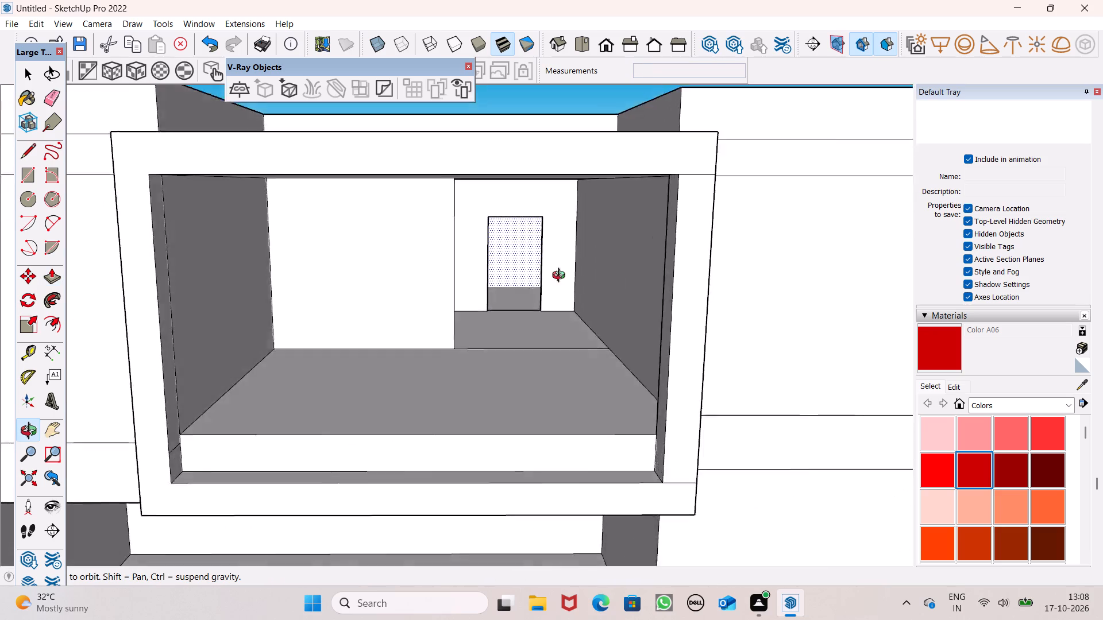
middle_click_drag(561, 277, 522, 272)
key("space")
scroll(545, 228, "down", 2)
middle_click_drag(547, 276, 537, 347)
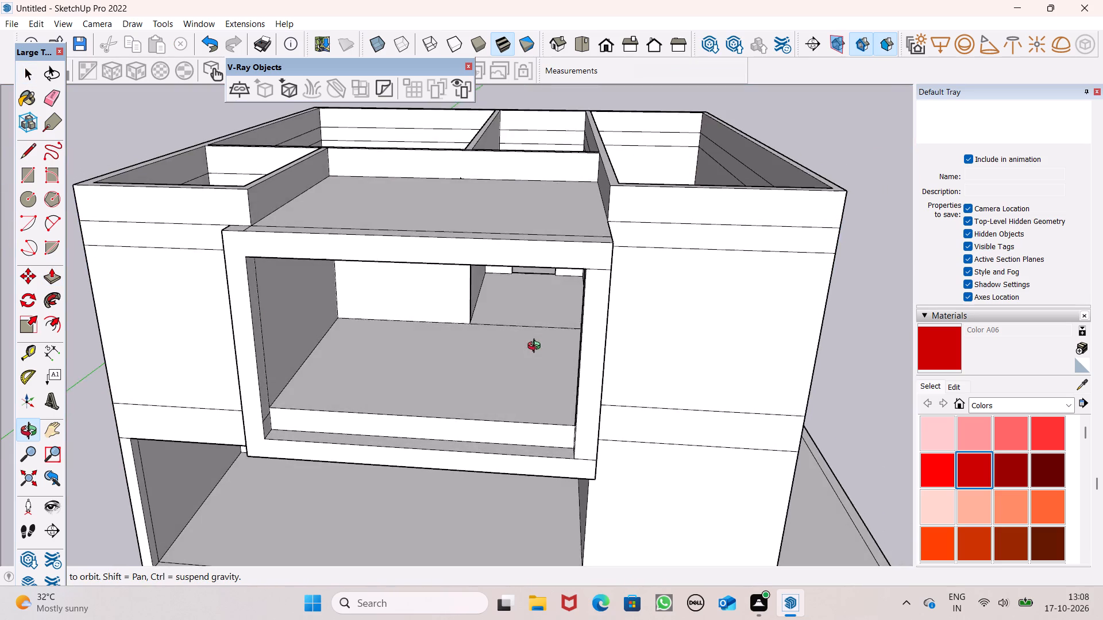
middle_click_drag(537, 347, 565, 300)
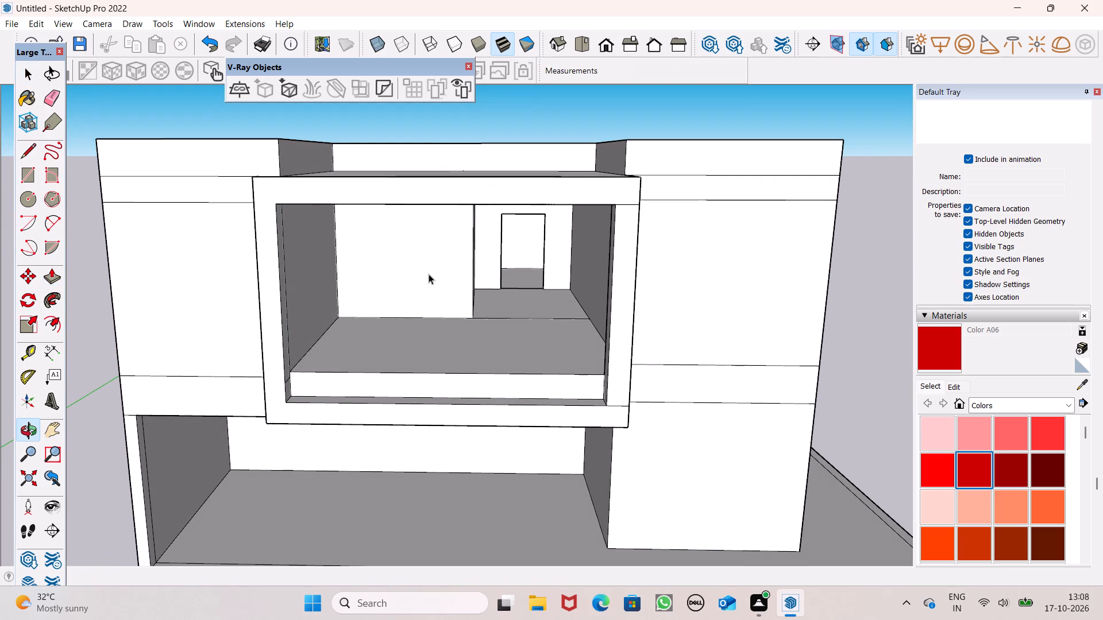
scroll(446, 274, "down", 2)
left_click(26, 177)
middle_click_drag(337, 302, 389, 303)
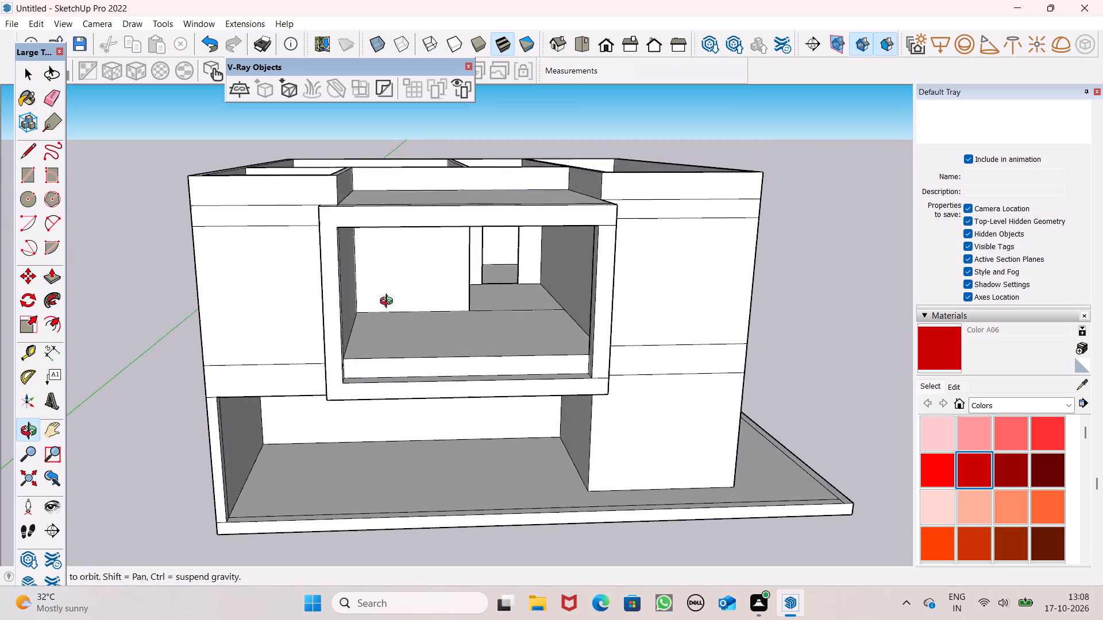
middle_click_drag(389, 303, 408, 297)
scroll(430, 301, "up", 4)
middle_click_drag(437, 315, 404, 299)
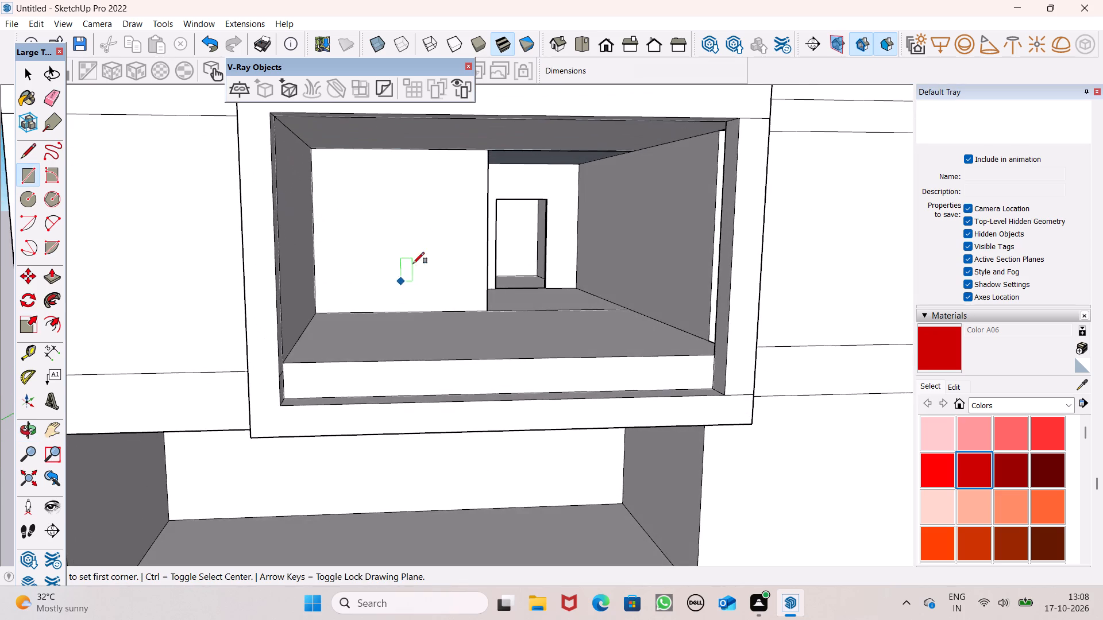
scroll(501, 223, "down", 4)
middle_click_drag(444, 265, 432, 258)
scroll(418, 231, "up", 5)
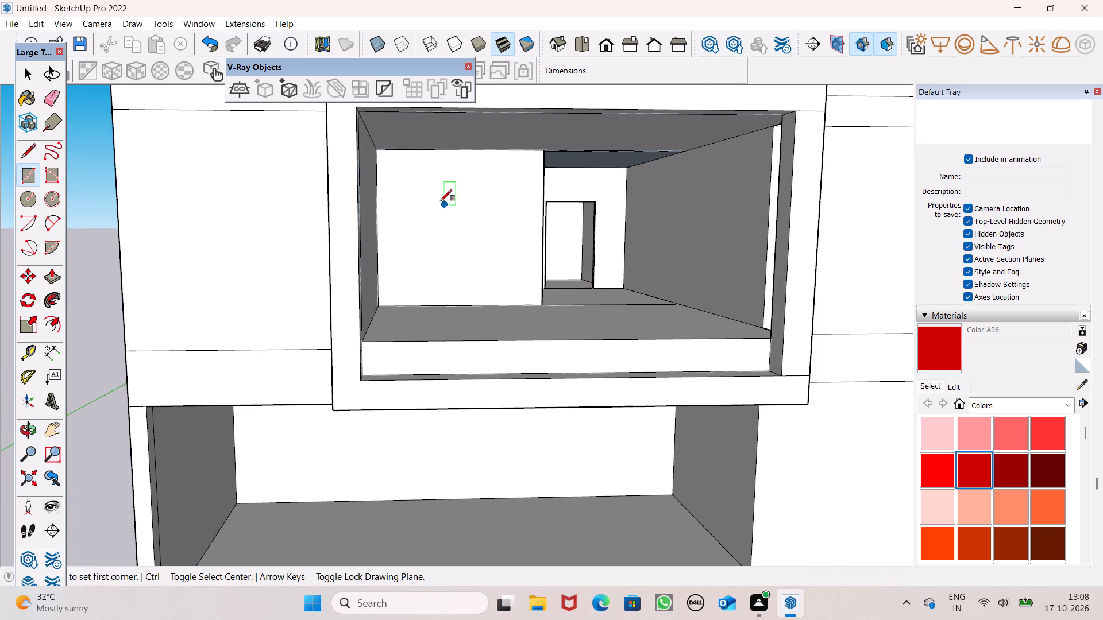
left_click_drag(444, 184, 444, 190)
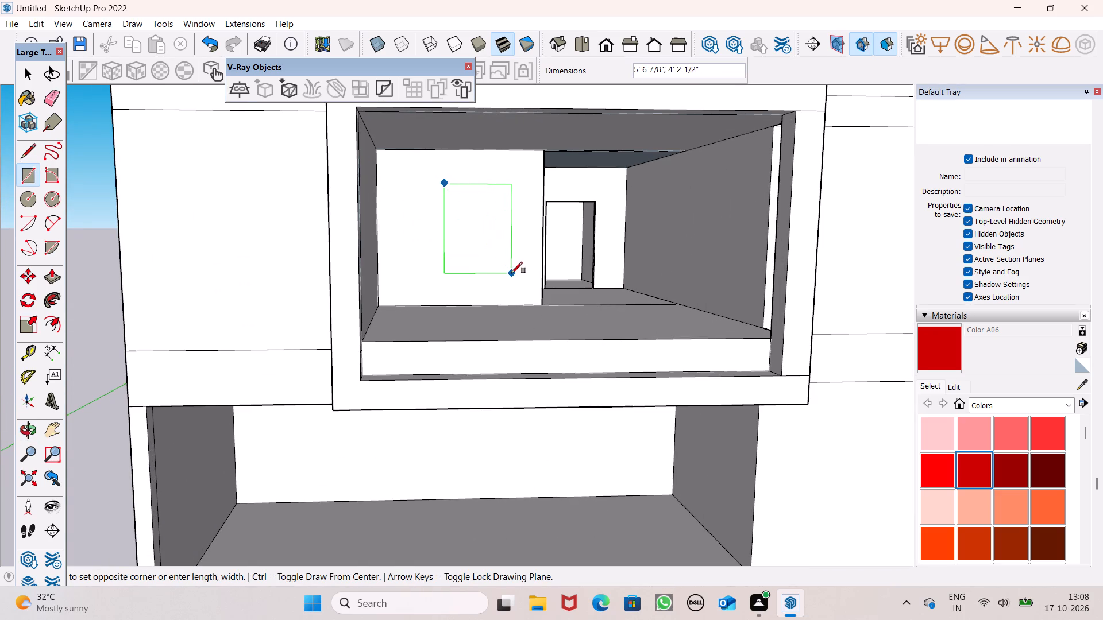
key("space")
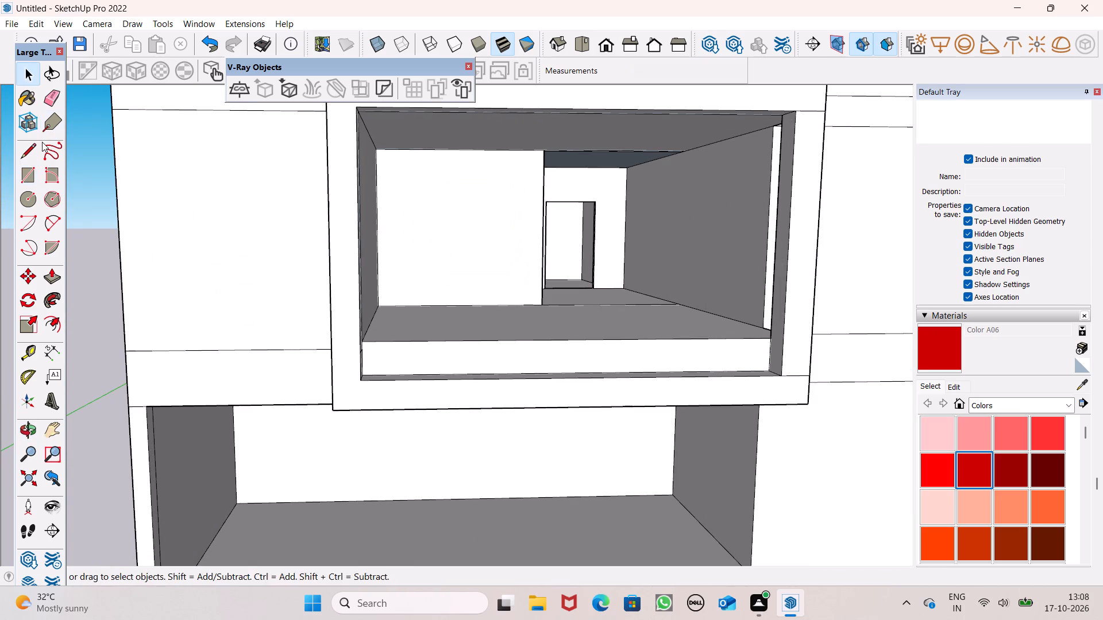
Draw an opening rectangle about 7' high and 4'6" wide on the recess's wider back wall, just above the floor.
left_click(37, 170)
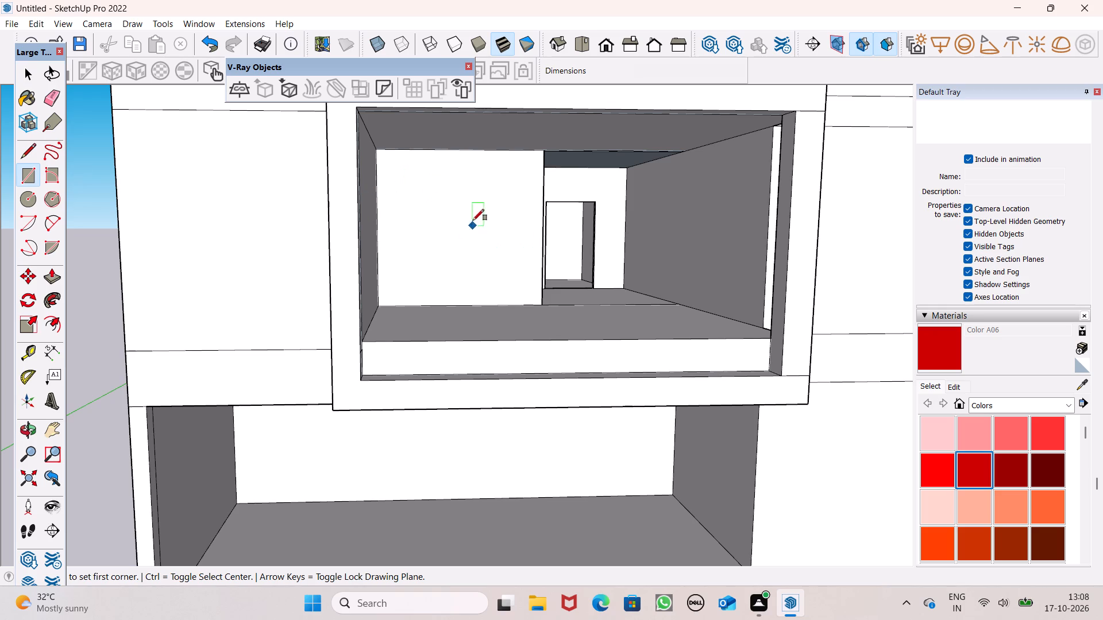
left_click(450, 187)
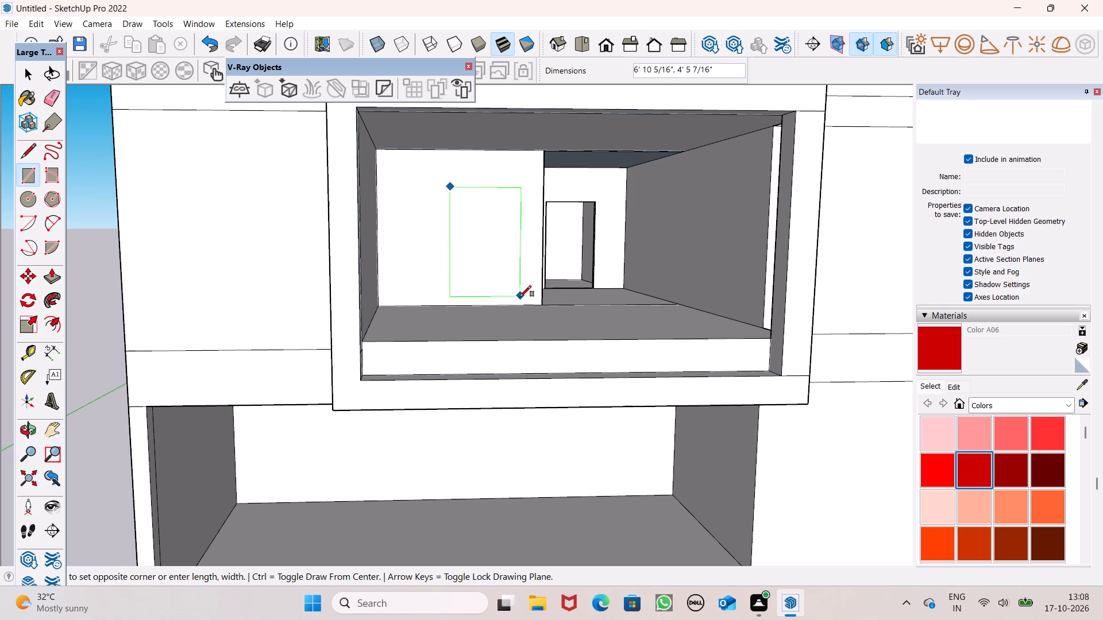
left_click(523, 299)
key("space")
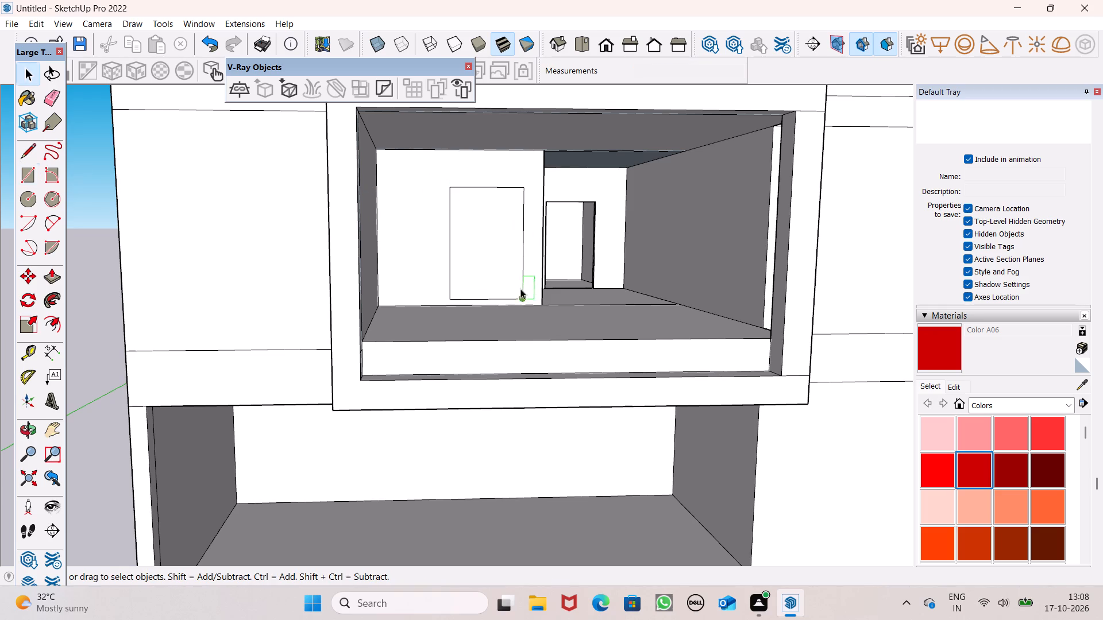
Move the wider wall's opening outline 6" sideways toward the doorway side of the recess.
scroll(508, 263, "down", 2)
middle_click_drag(504, 264, 497, 291)
double_click(491, 288)
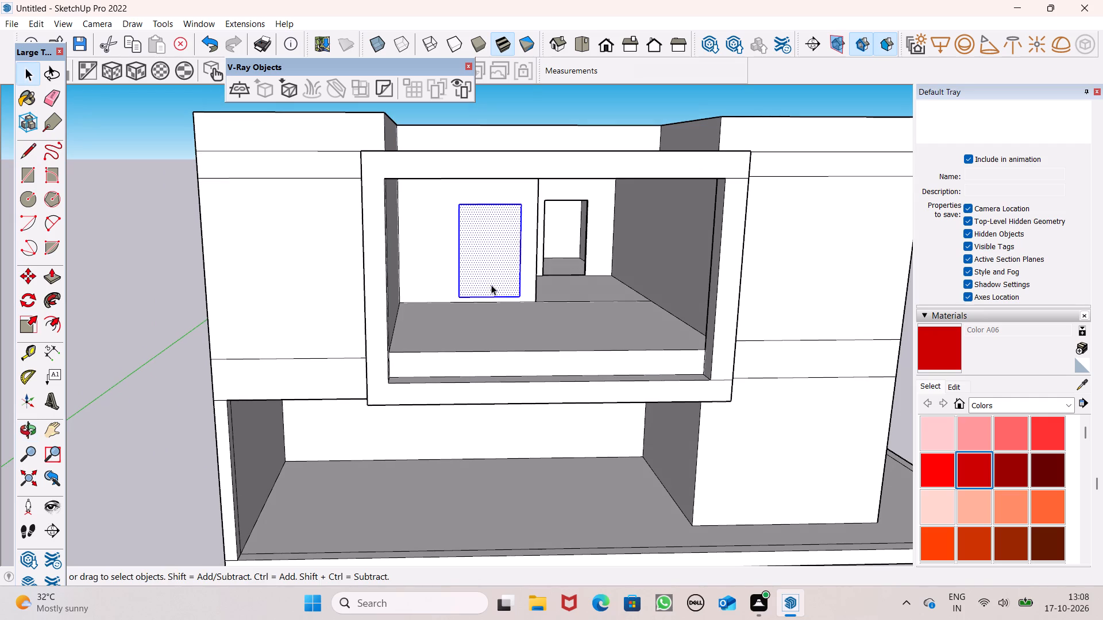
key("m")
key("Return")
left_click(491, 284)
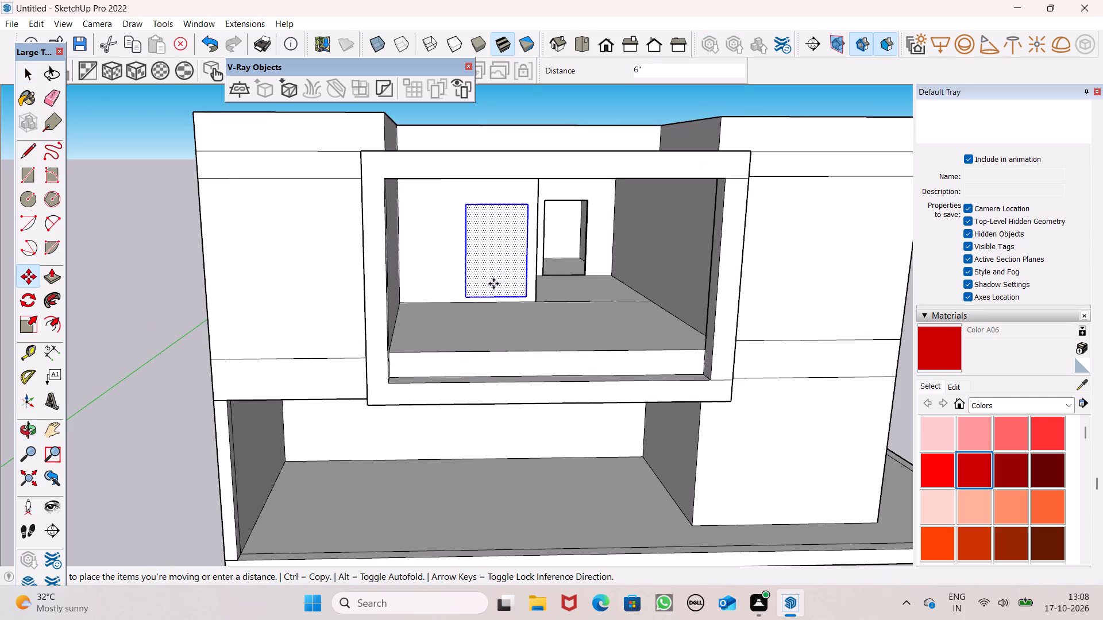
key("space")
left_click(504, 106)
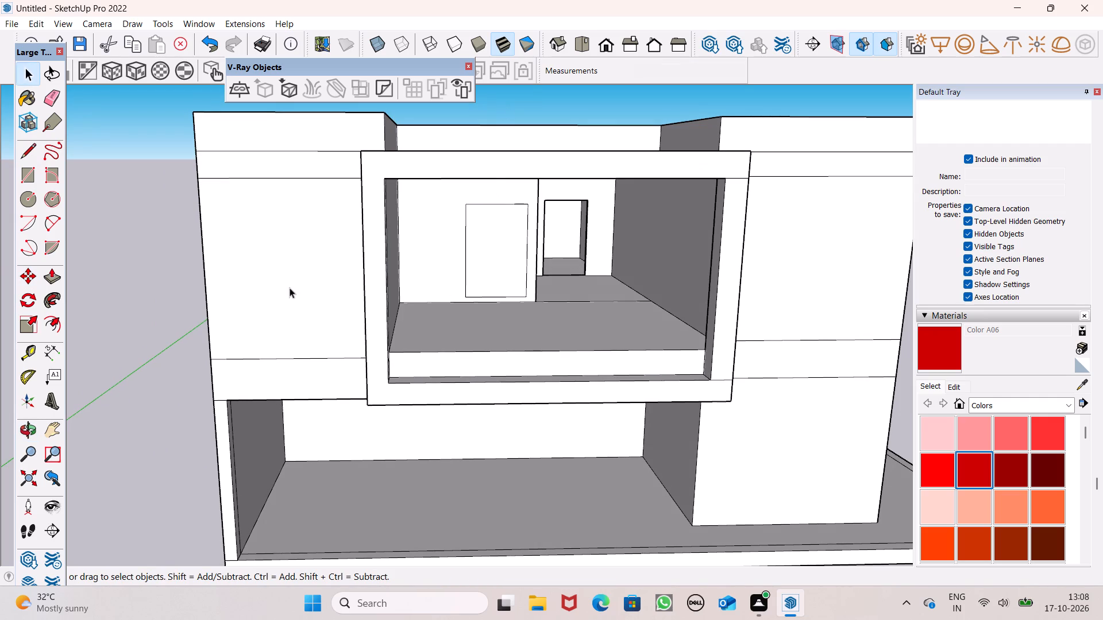
Push the moved outline 6" through the wider back wall to cut the opening.
left_click(51, 276)
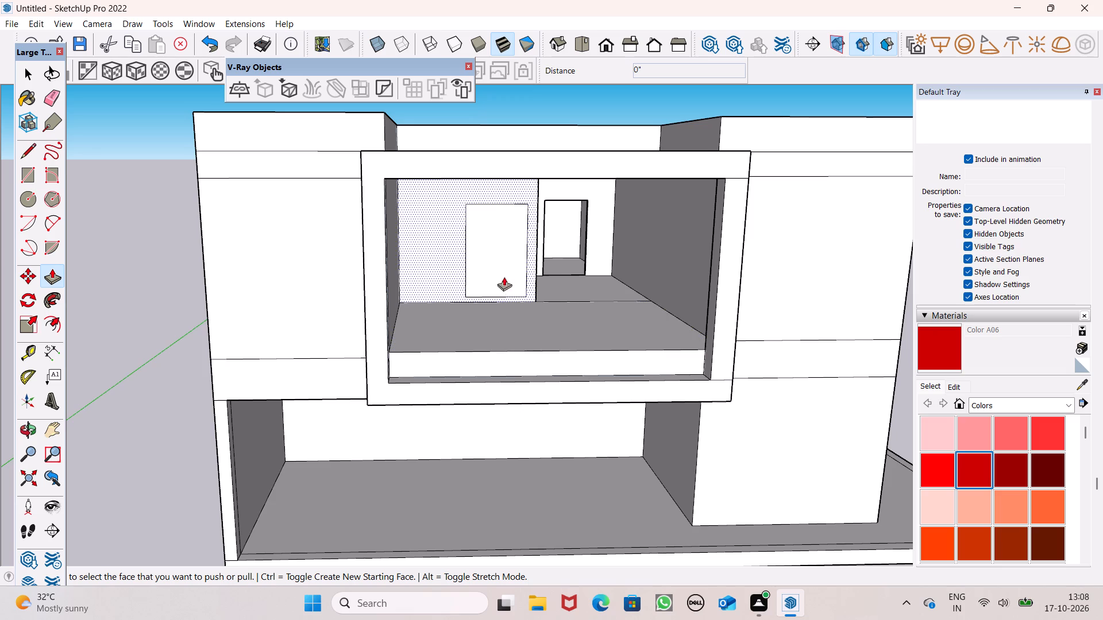
left_click_drag(496, 285, 515, 278)
Lower the head face of the opening in the wider back wall by about 2 9/16".
scroll(501, 289, "down", 1)
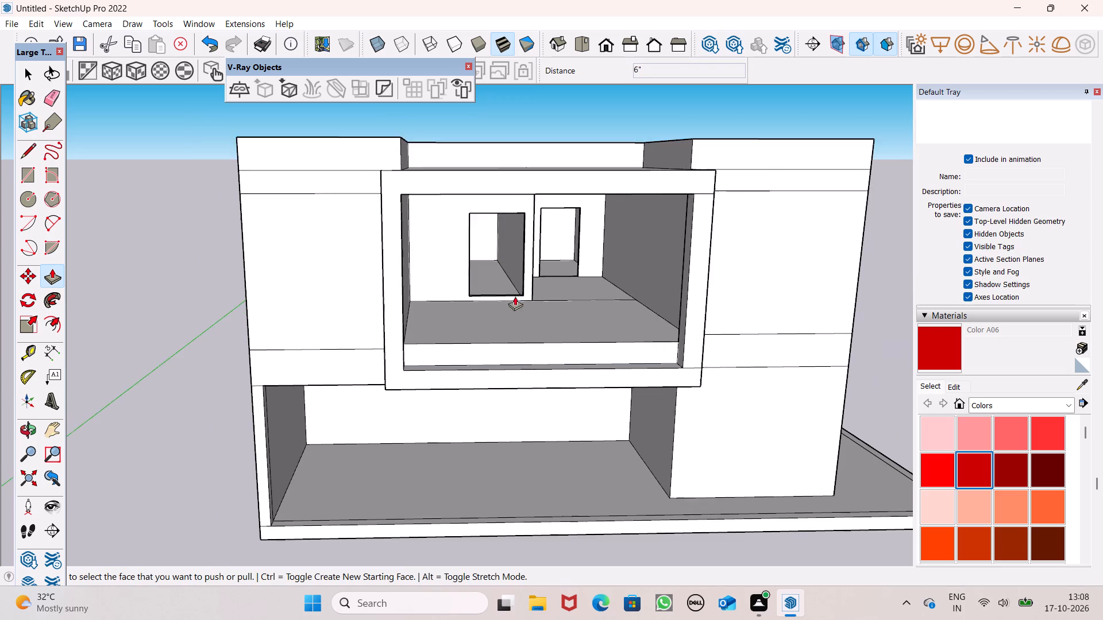
middle_click_drag(515, 298, 473, 194)
scroll(489, 226, "up", 6)
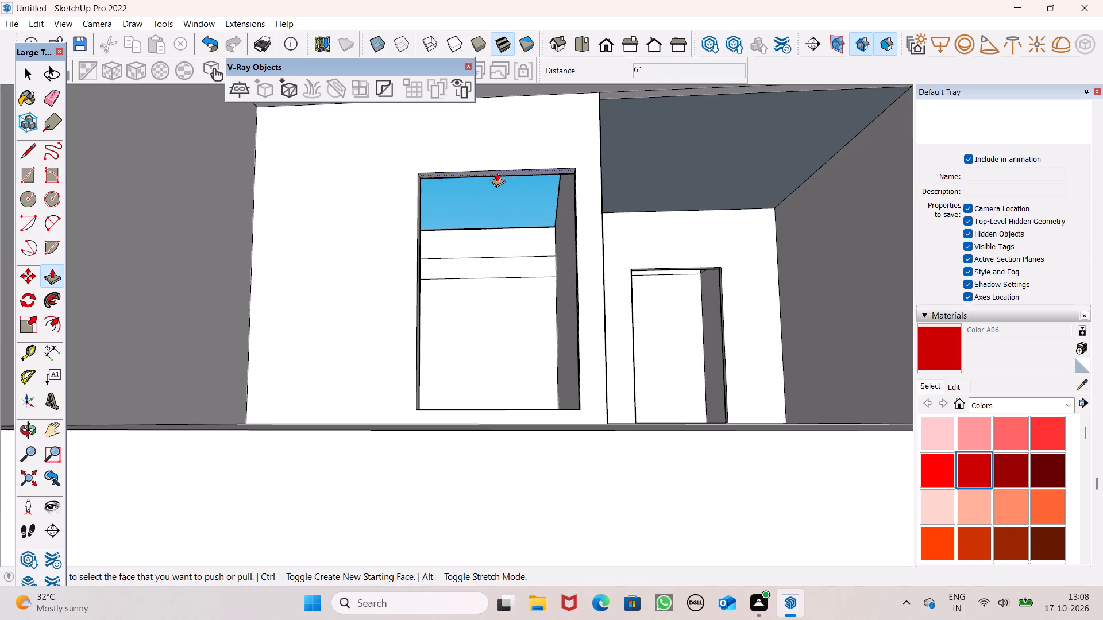
left_click_drag(497, 173, 498, 180)
scroll(522, 173, "down", 5)
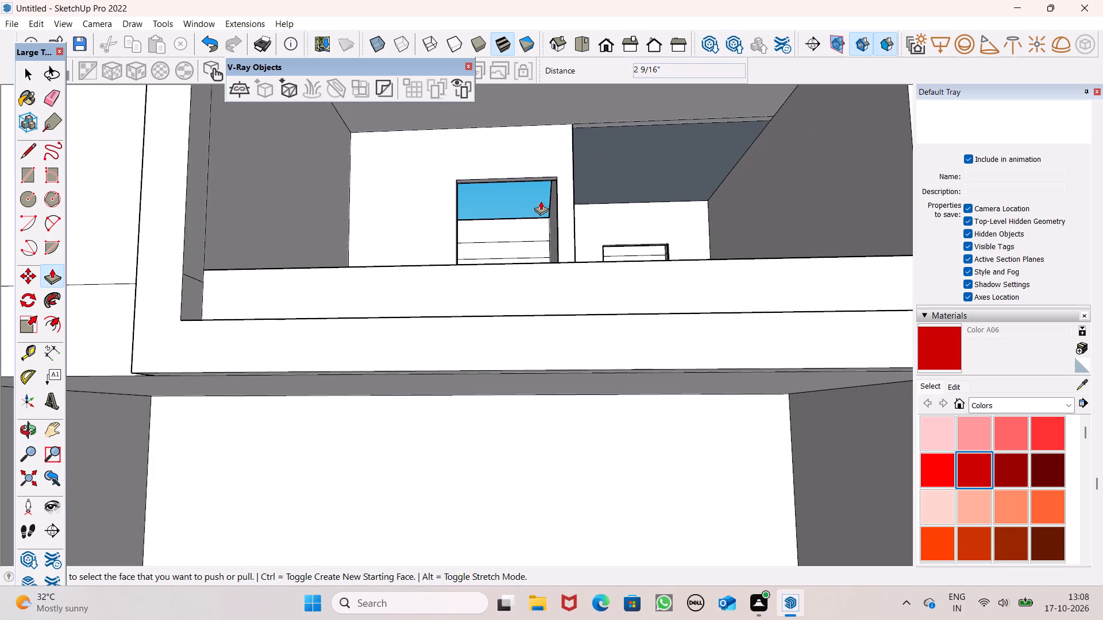
Raise the bottom face of the opening in the recess's wider back wall by about 10 5/16".
middle_click_drag(551, 243, 569, 350)
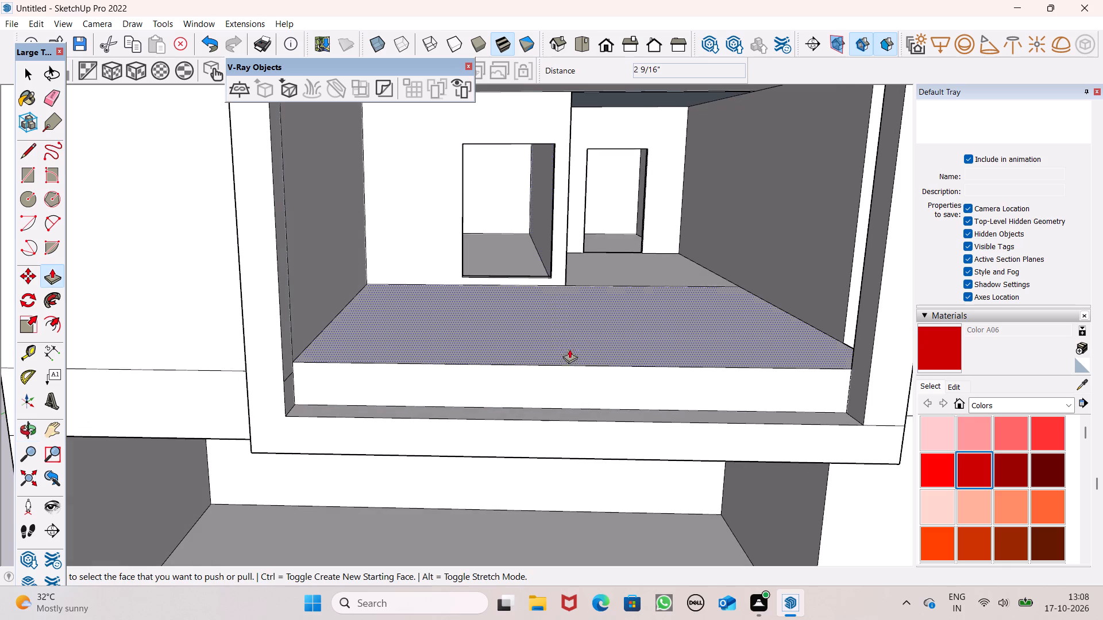
middle_click_drag(500, 274, 512, 339)
scroll(513, 320, "up", 3)
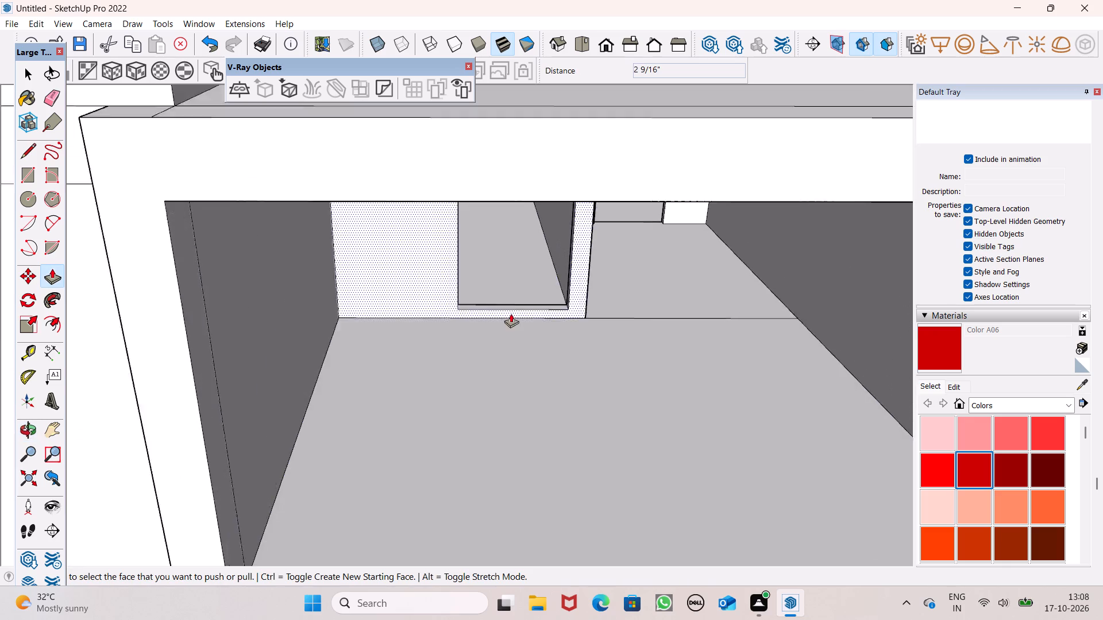
scroll(511, 313, "up", 2)
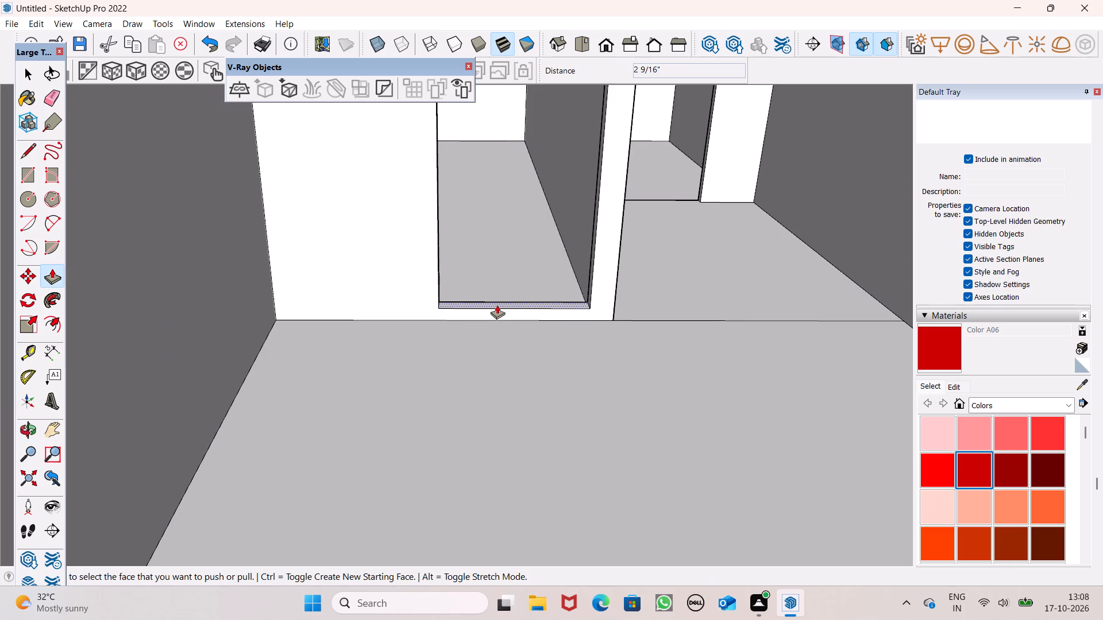
left_click_drag(495, 305, 496, 280)
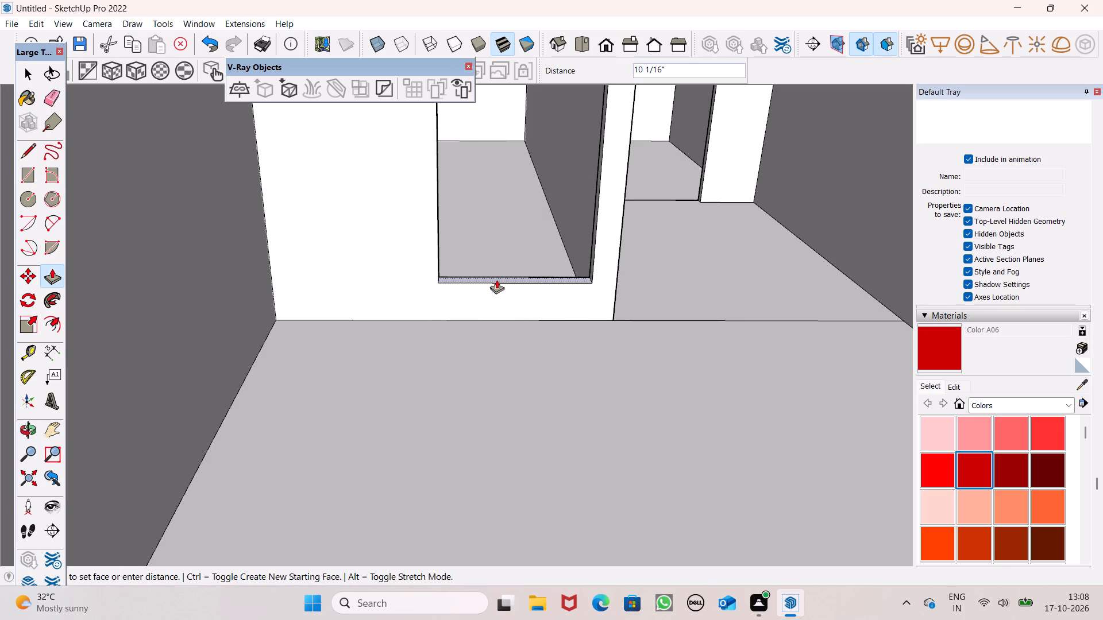
left_click_drag(496, 280, 497, 279)
scroll(496, 280, "down", 4)
middle_click_drag(531, 297, 530, 253)
scroll(530, 253, "down", 1)
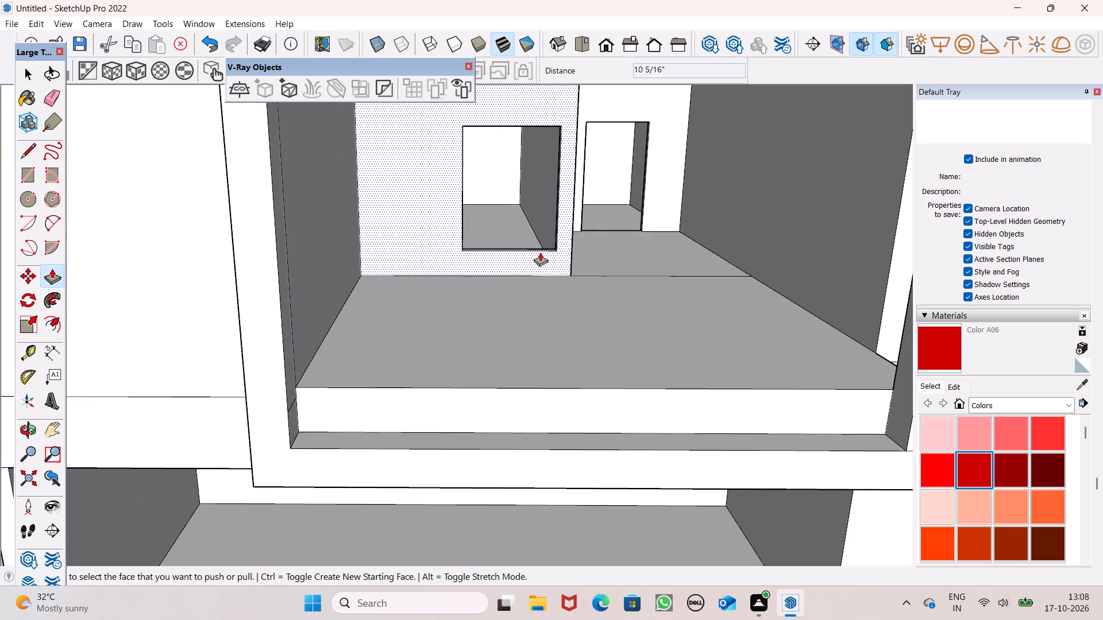
Push the doorway-side jamb of the wider back wall's opening inward by about 2 7/16" to narrow the opening.
middle_click_drag(594, 230, 607, 211)
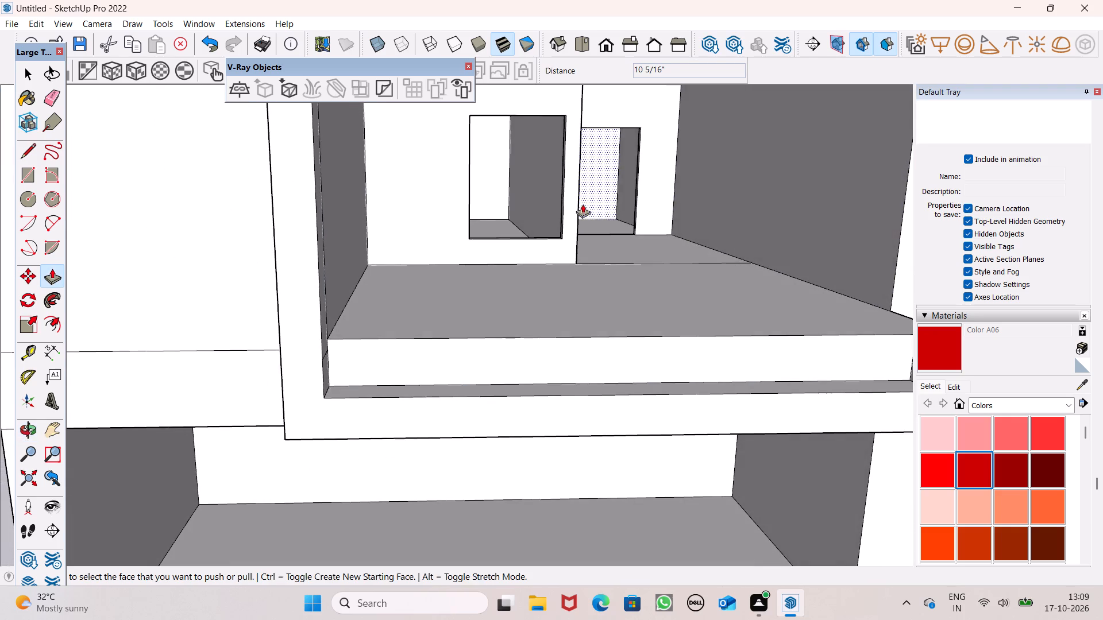
scroll(576, 198, "up", 1)
middle_click_drag(577, 213, 595, 214)
middle_click_drag(582, 215, 606, 241)
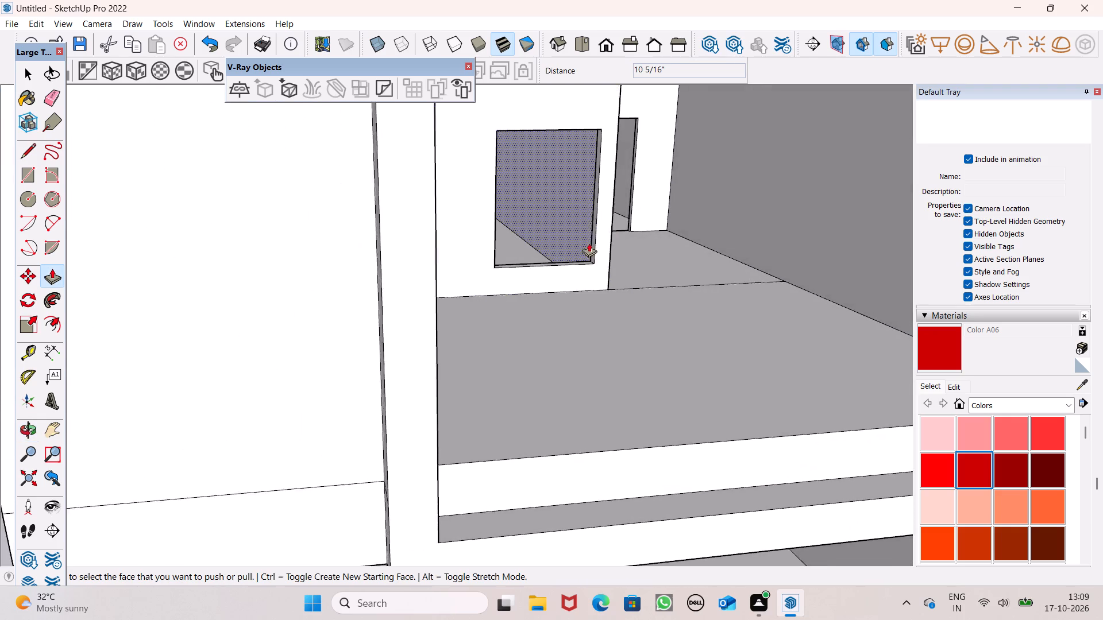
scroll(588, 243, "up", 2)
left_click_drag(594, 254, 587, 257)
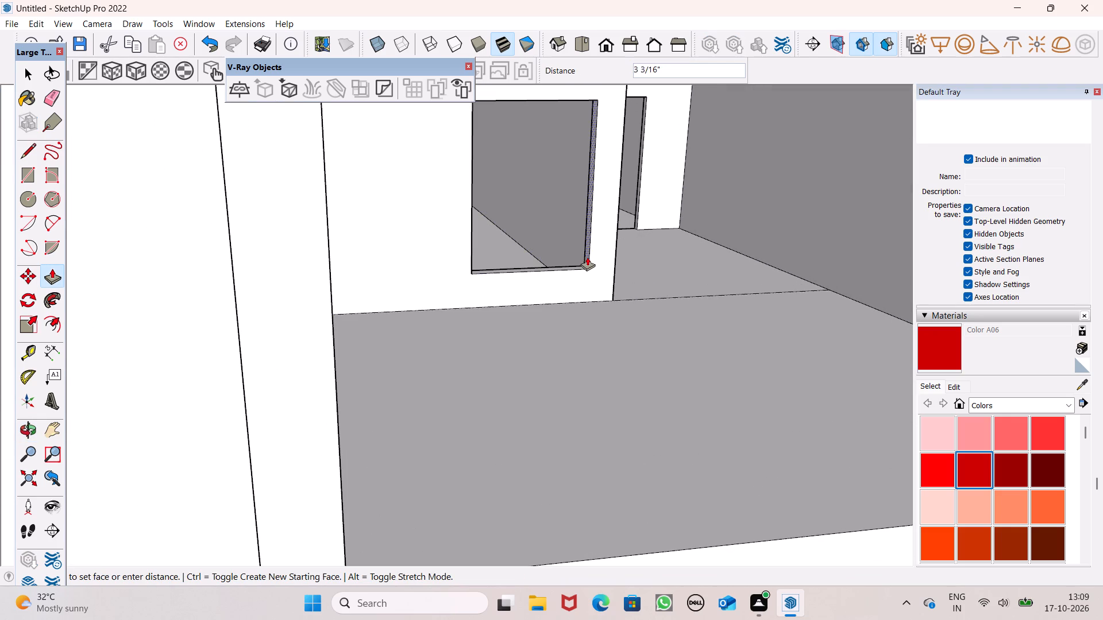
left_click_drag(587, 257, 589, 257)
scroll(584, 237, "down", 8)
middle_click_drag(601, 255, 525, 235)
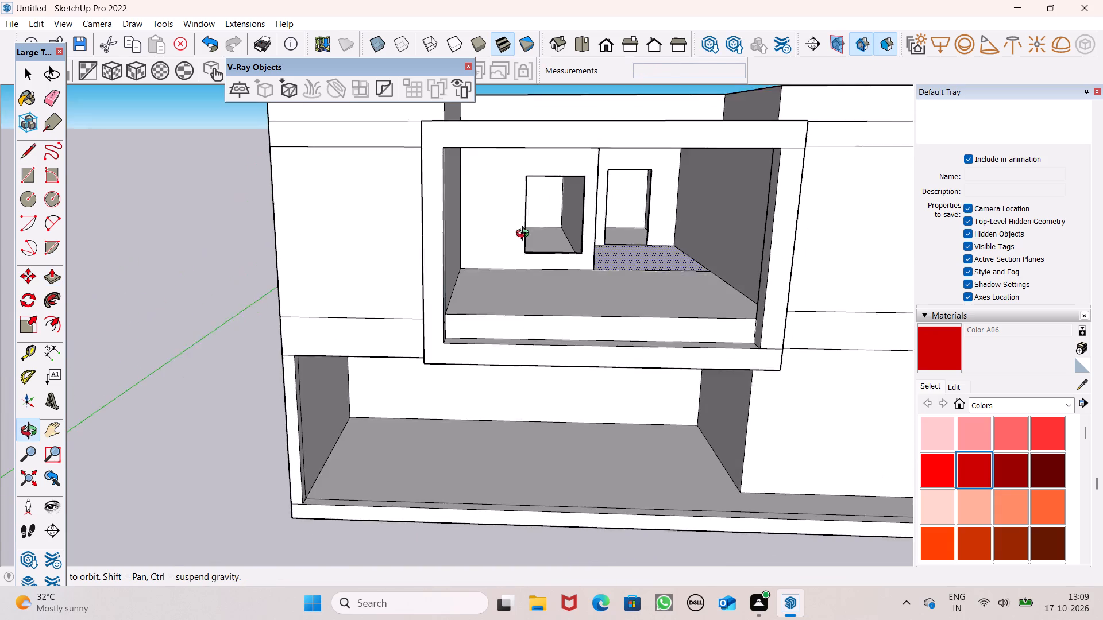
middle_click_drag(525, 235, 525, 227)
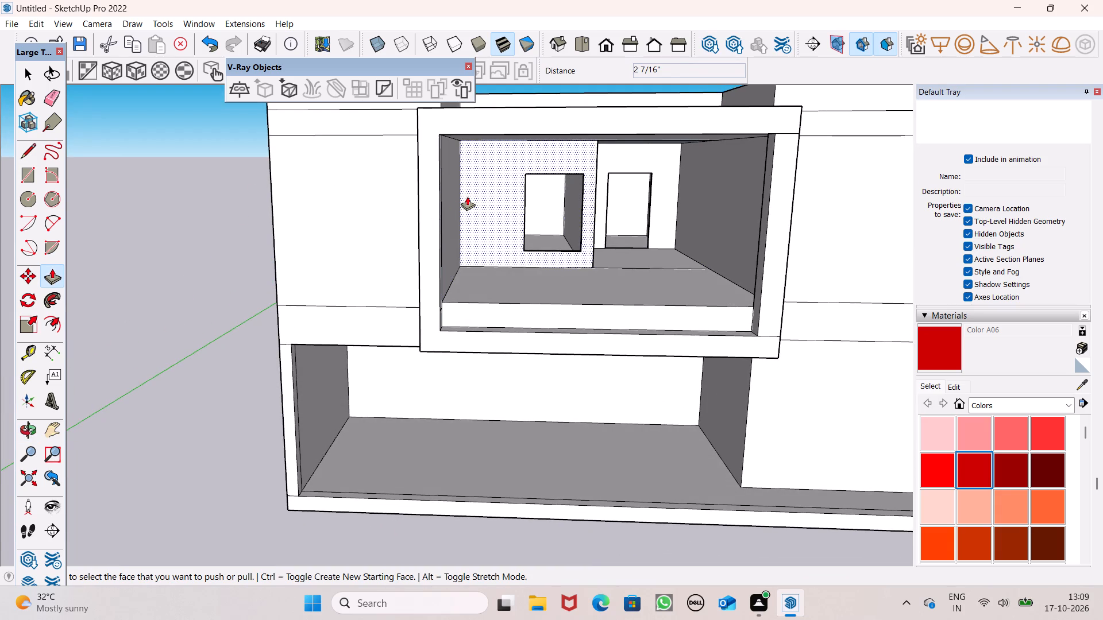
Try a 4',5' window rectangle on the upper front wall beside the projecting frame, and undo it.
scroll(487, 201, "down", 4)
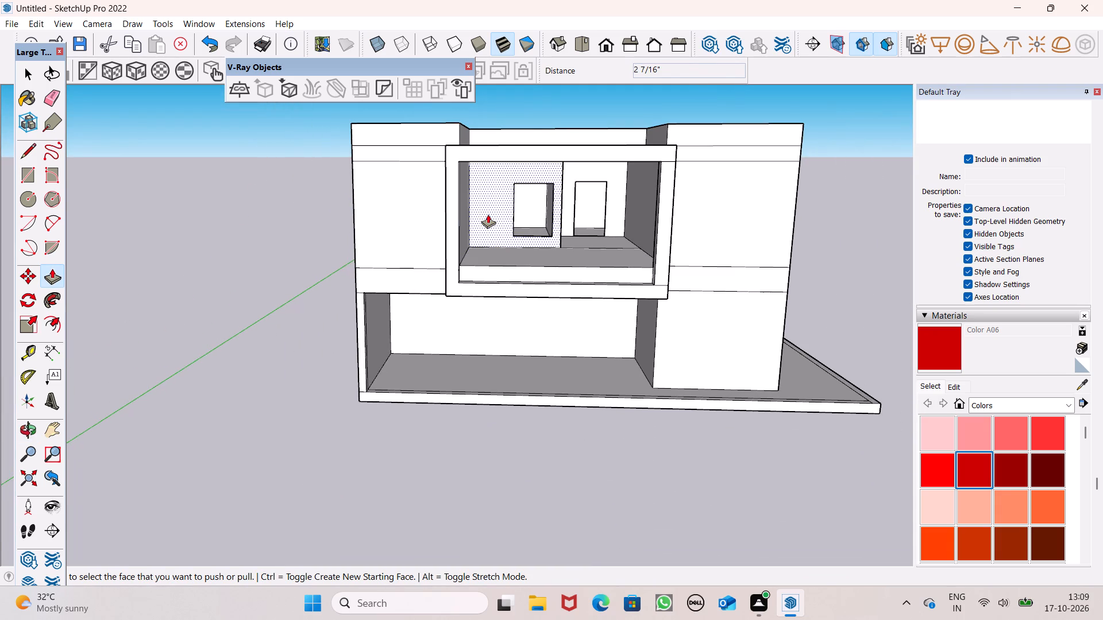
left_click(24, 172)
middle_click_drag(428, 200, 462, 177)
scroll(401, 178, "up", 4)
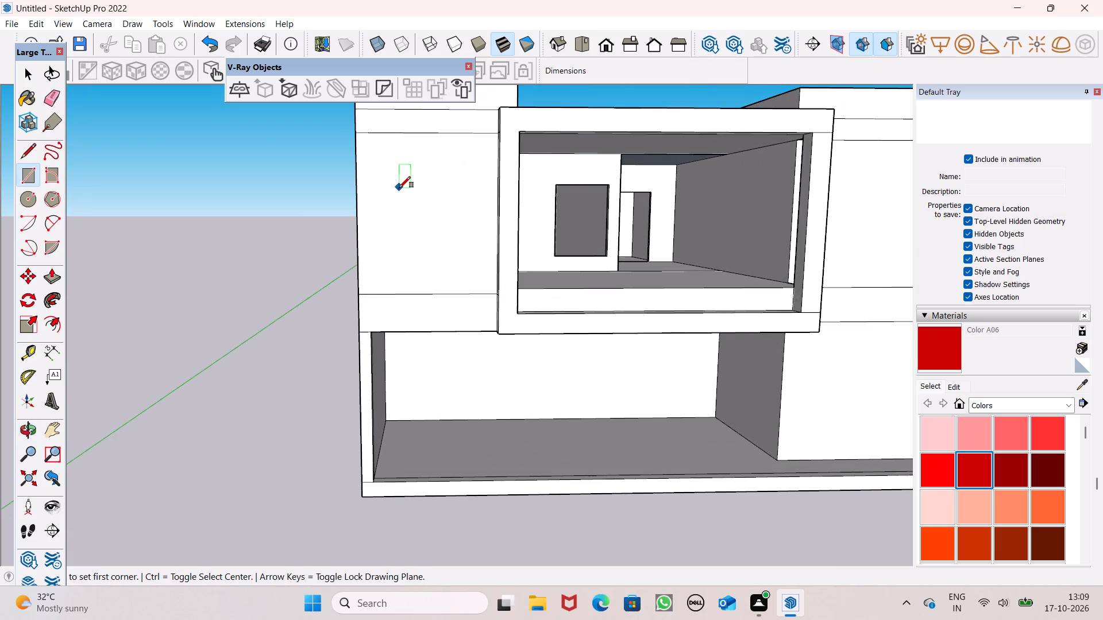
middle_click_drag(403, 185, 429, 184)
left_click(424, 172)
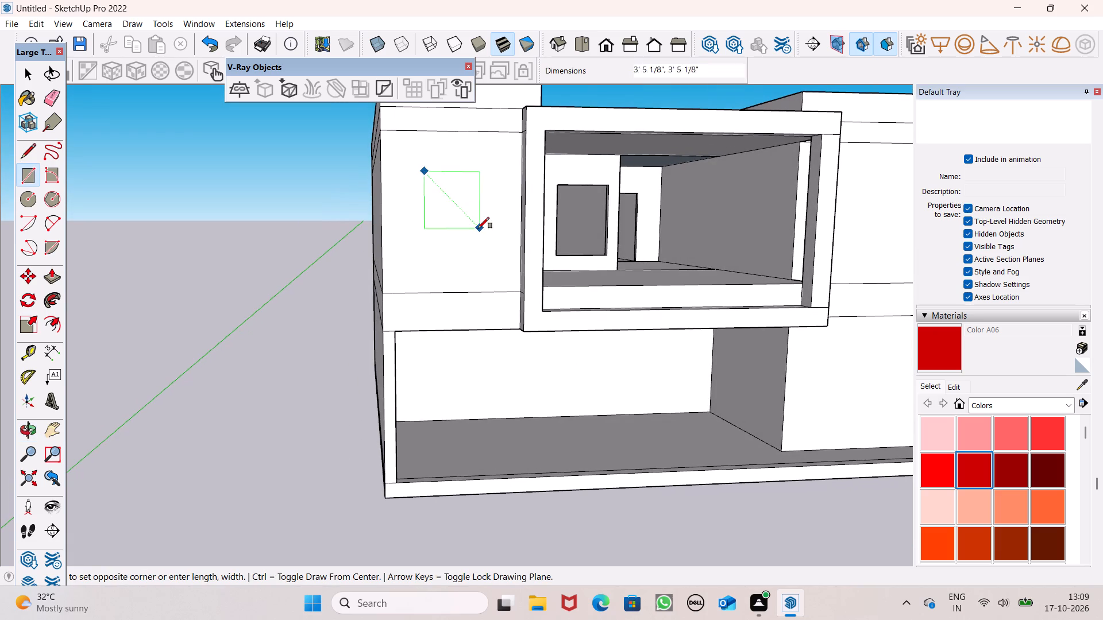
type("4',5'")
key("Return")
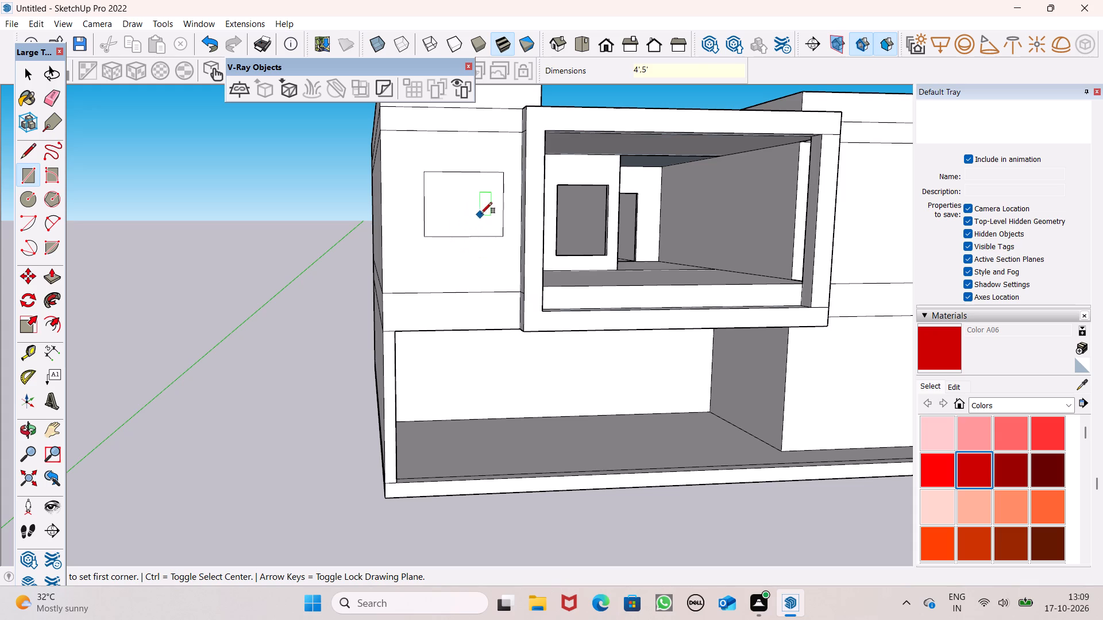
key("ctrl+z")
Draw a window rectangle 5' high and 4' wide on the upper front wall between the outer corner and the projecting frame.
left_click(432, 170)
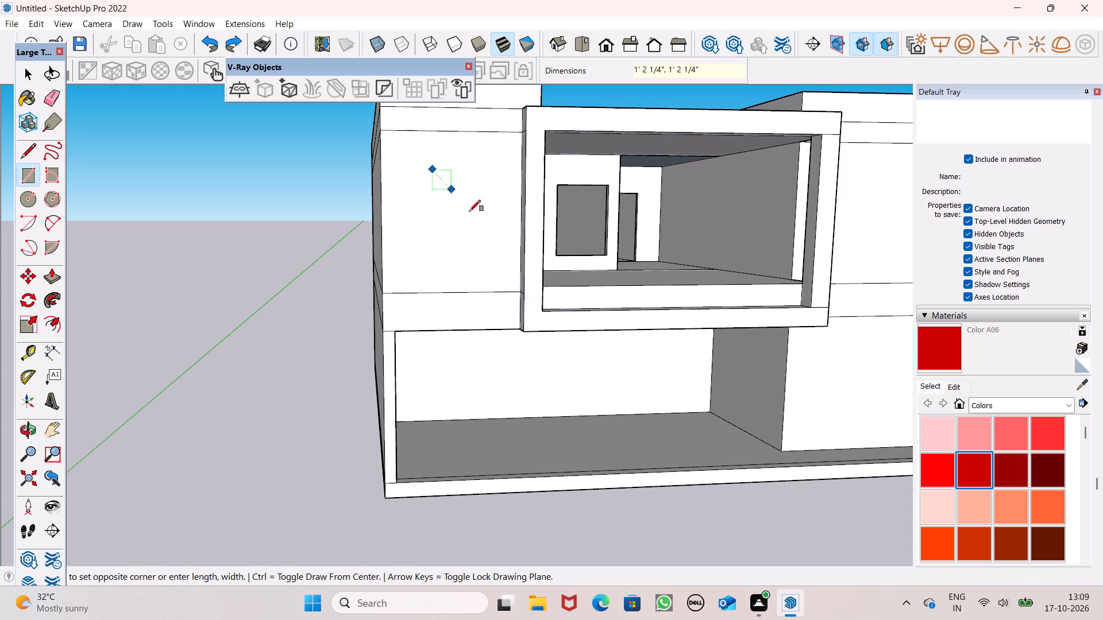
type("5',4'")
key("Return")
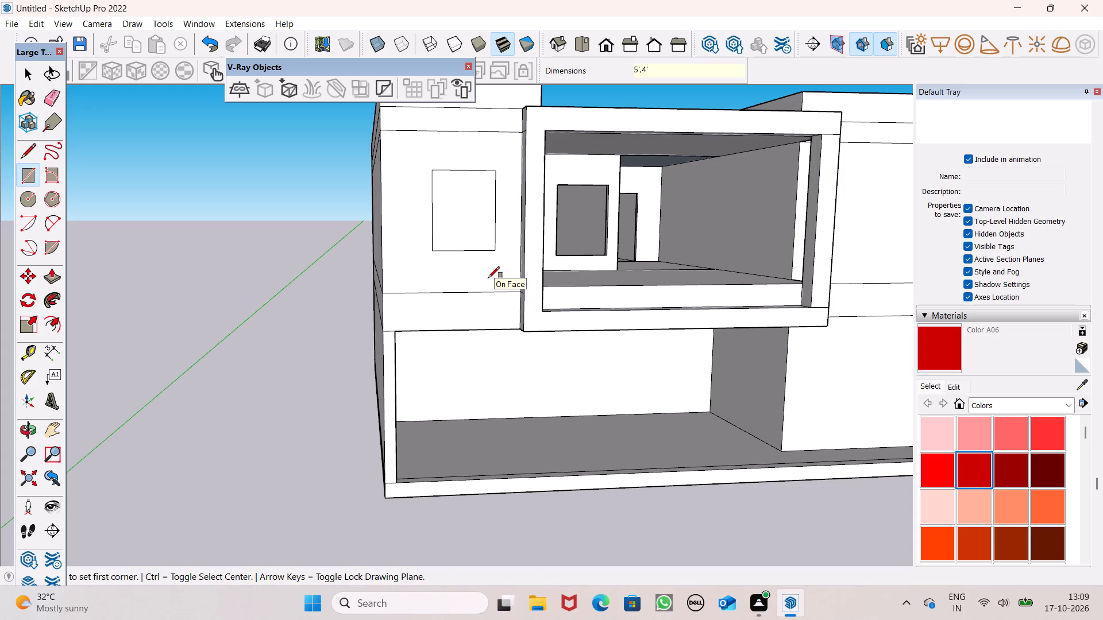
key("space")
Move the window outline with its face 6" sideways, away from the projecting frame.
scroll(460, 248, "down", 2)
middle_click_drag(480, 233, 472, 241)
scroll(480, 233, "up", 1)
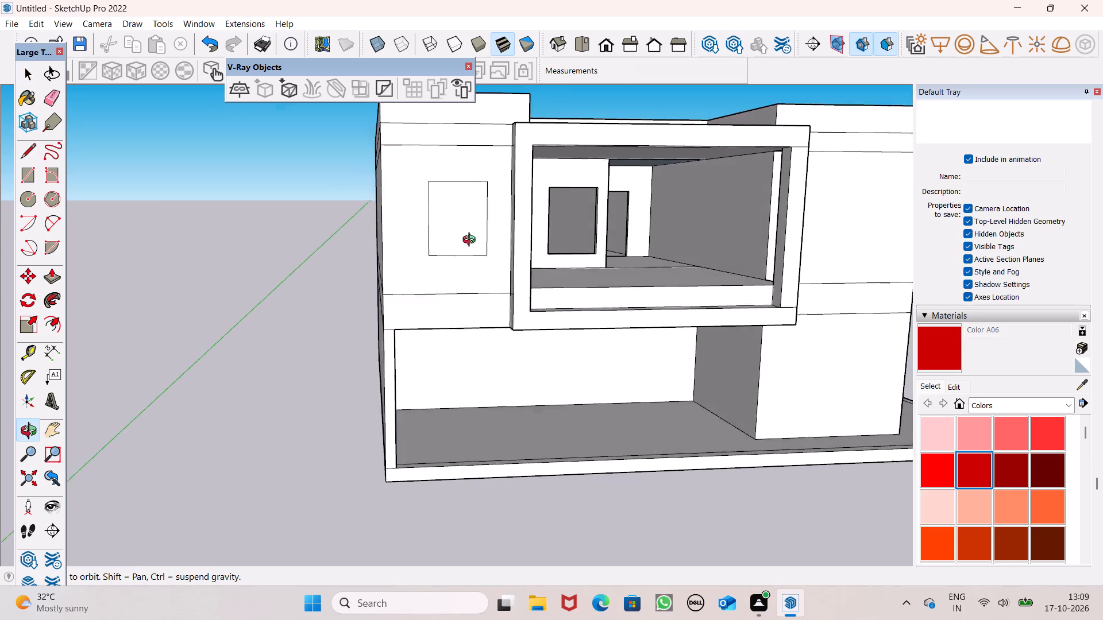
middle_click_drag(472, 241, 459, 246)
scroll(444, 246, "up", 2)
double_click(446, 242)
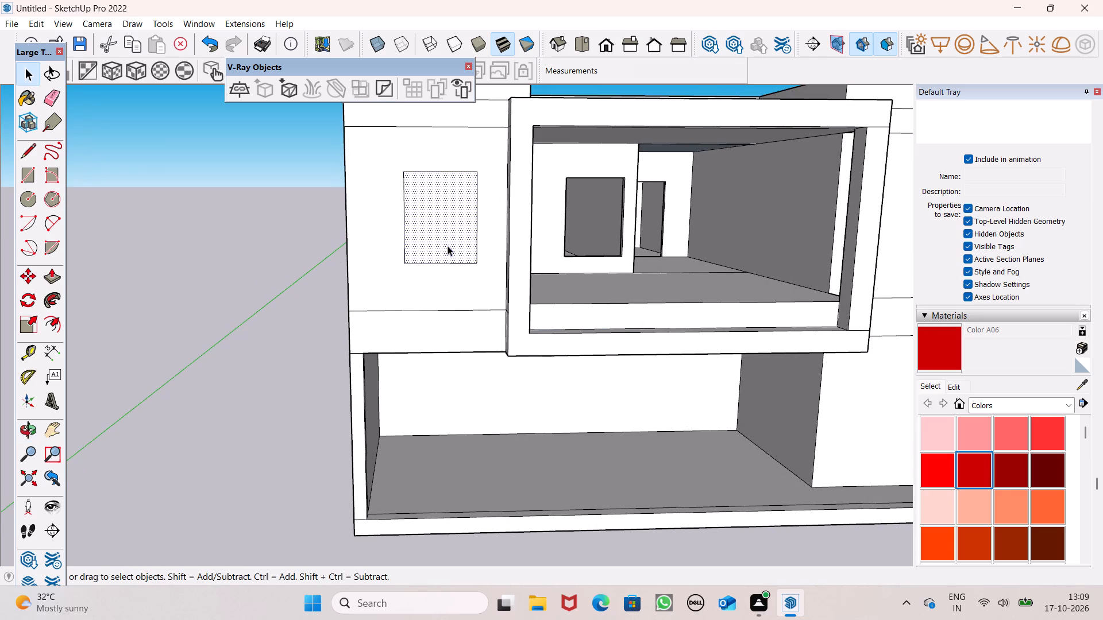
double_click(446, 242)
key("m")
key("apostrophe")
key("Return")
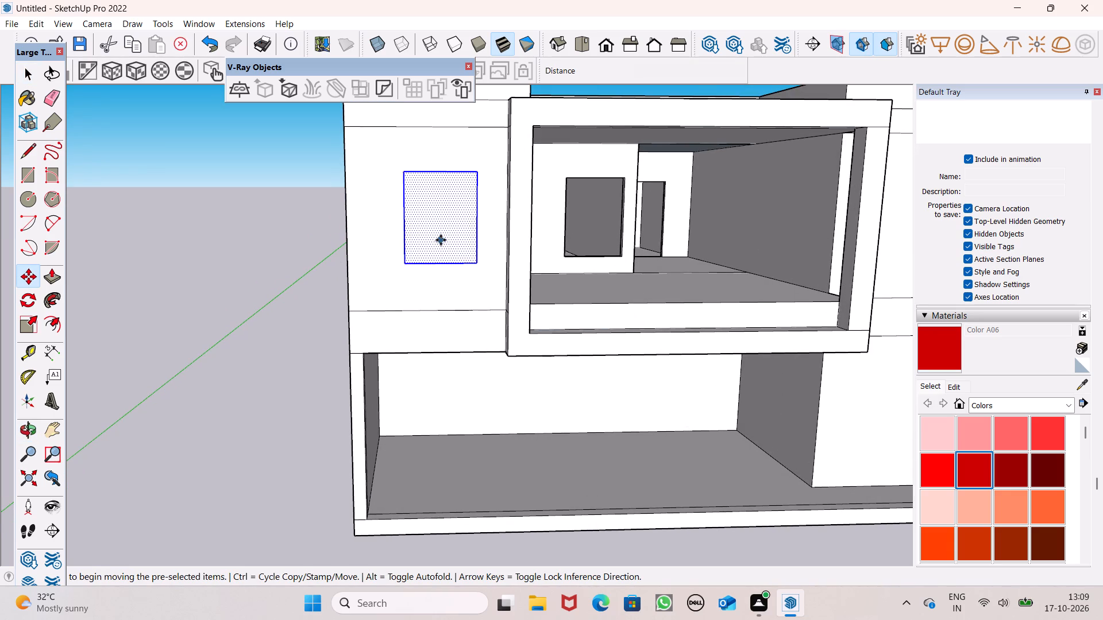
left_click_drag(442, 254, 426, 261)
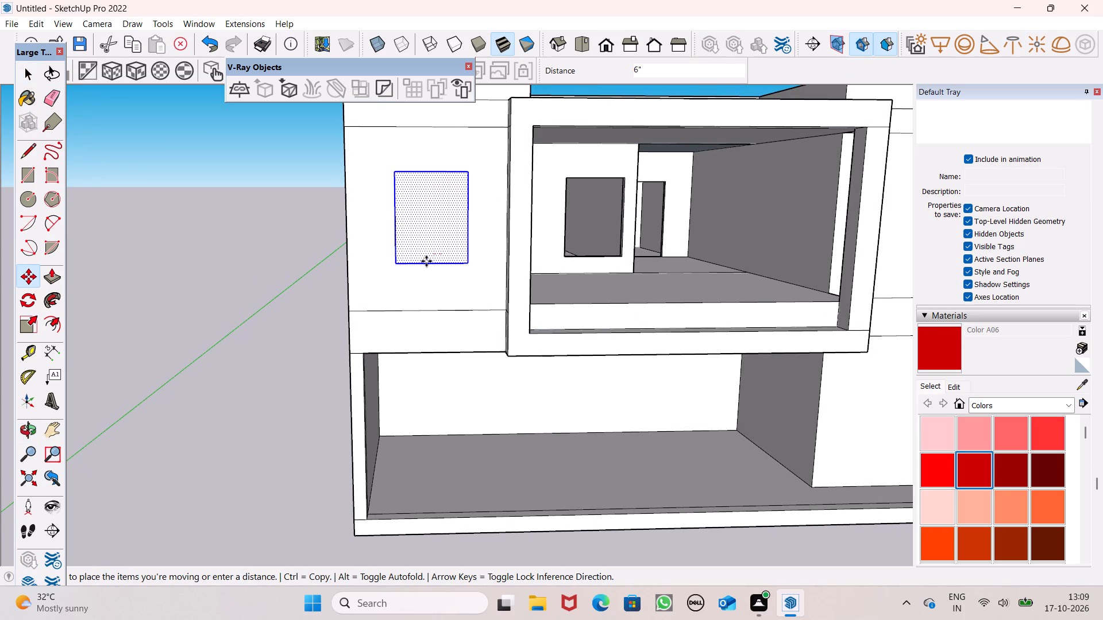
left_click_drag(426, 261, 426, 262)
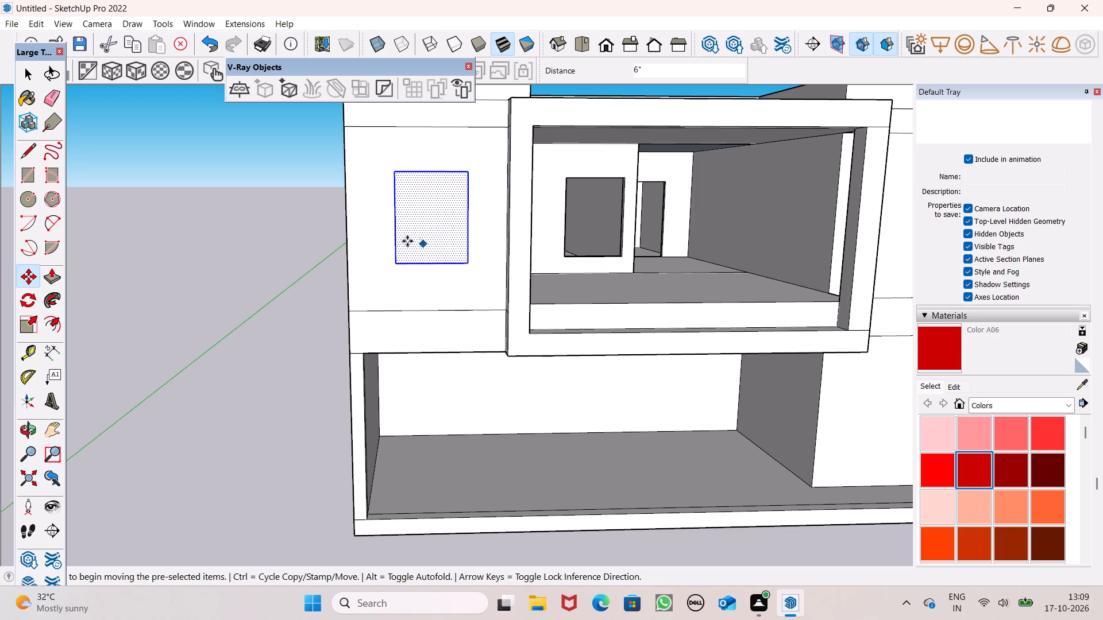
Lower the window outline slightly on the upper front wall, closer to the floor-band line.
left_click_drag(437, 249, 439, 263)
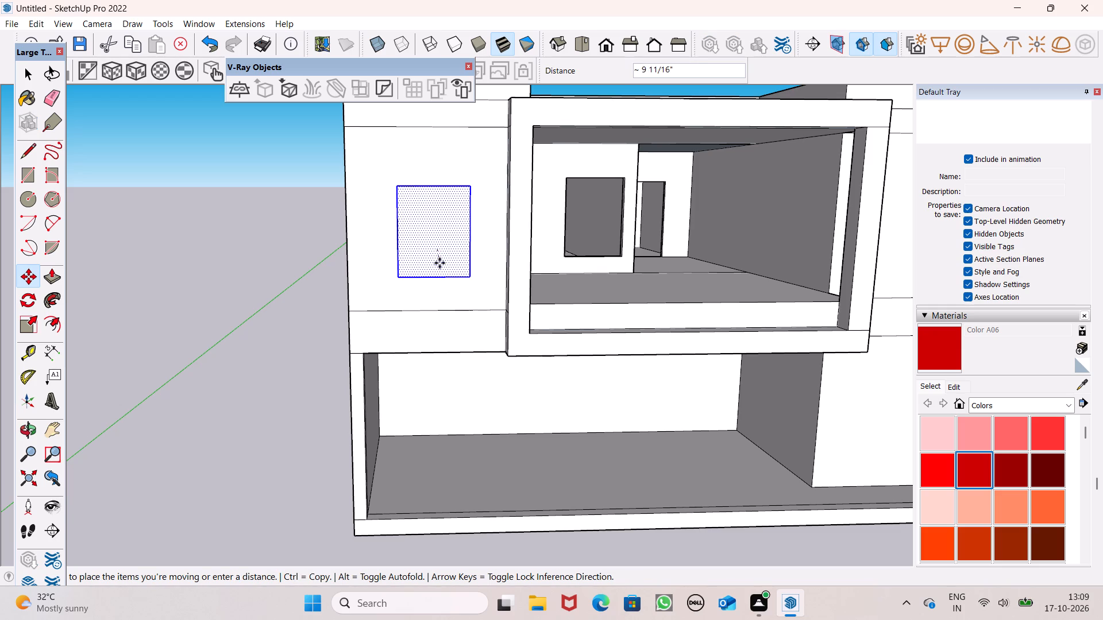
left_click_drag(439, 263, 436, 263)
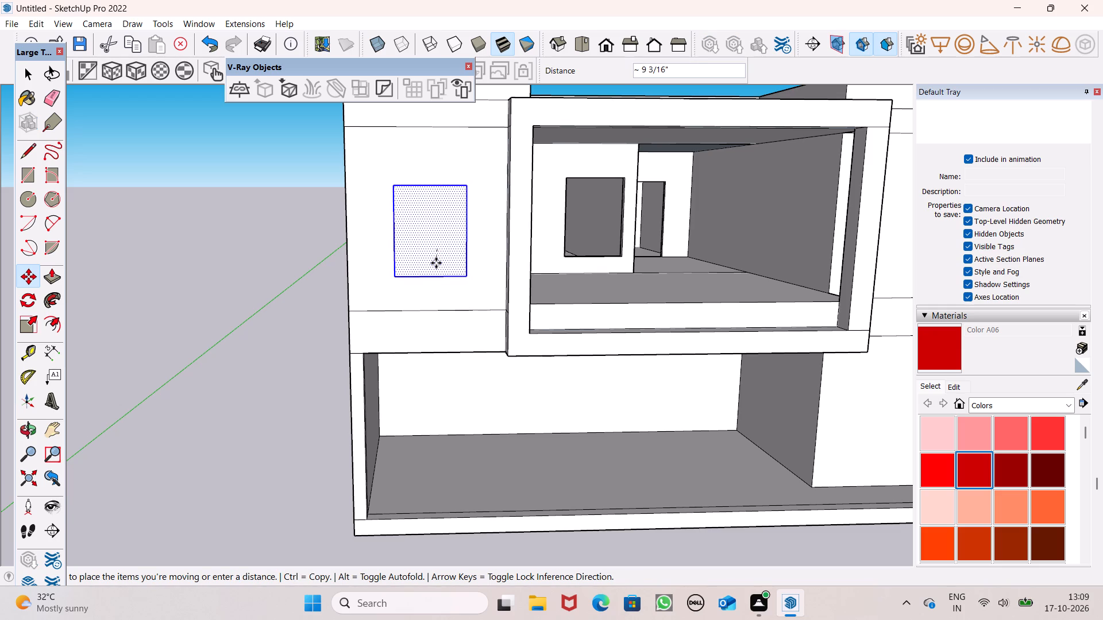
left_click_drag(436, 263, 434, 266)
key("space")
left_click(253, 187)
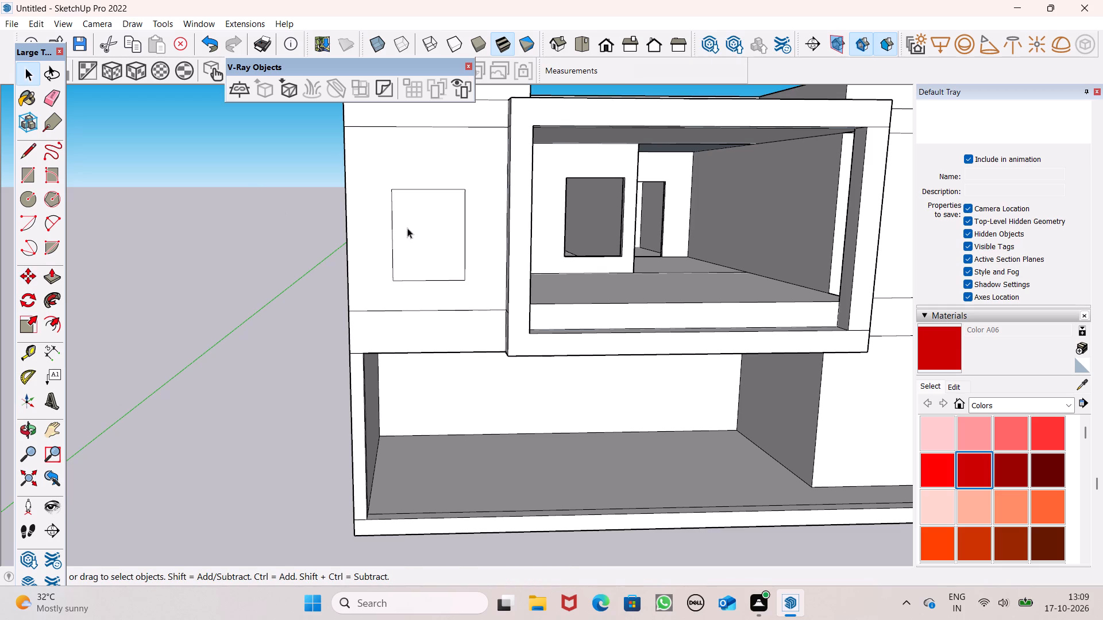
Fine-tune the window outline's sideways position with a very slight shift toward the projecting frame.
double_click(453, 255)
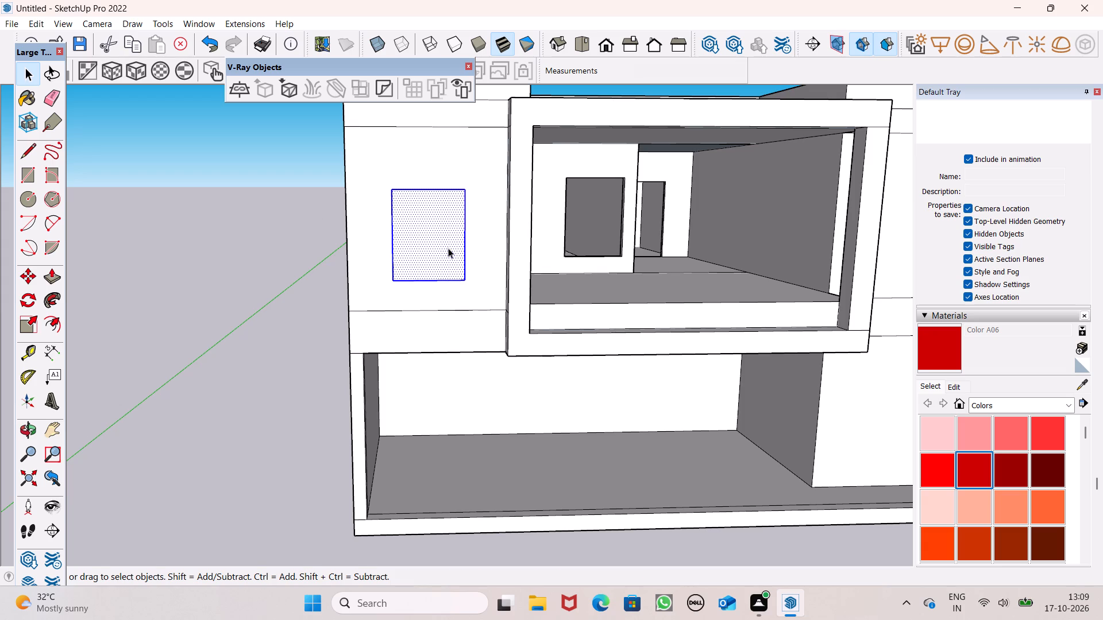
key("m")
key("Return")
left_click_drag(439, 257, 445, 262)
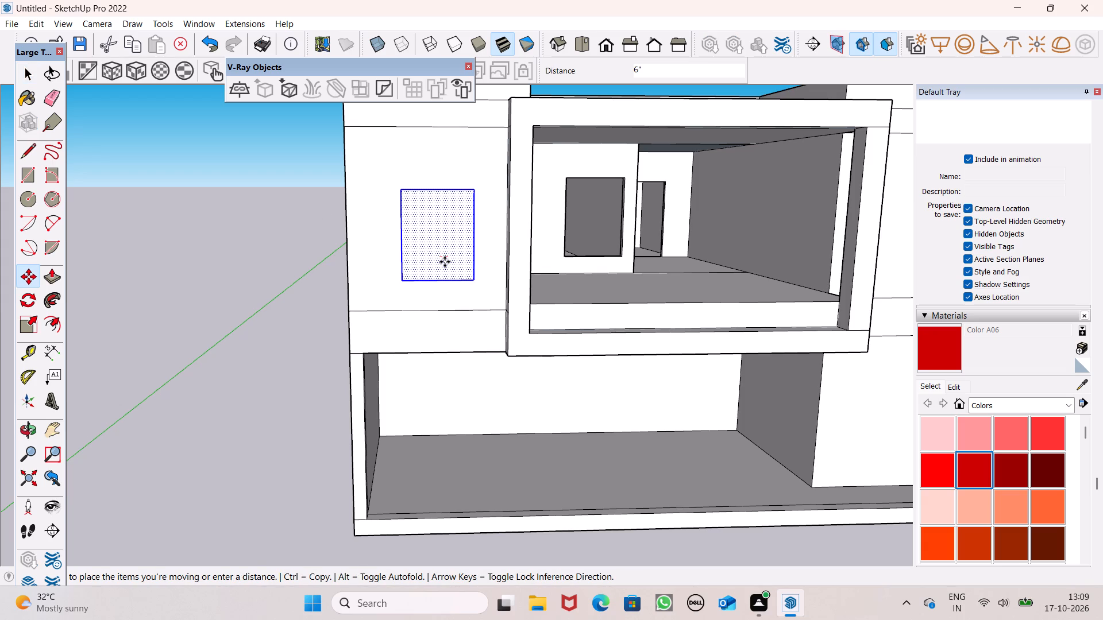
left_click_drag(445, 262, 435, 259)
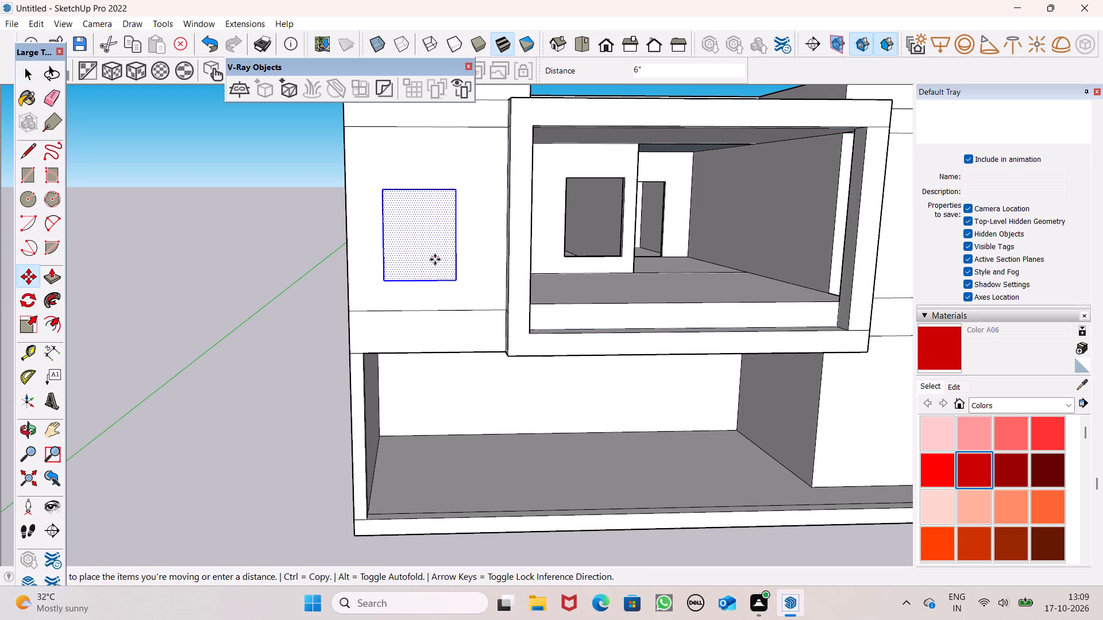
left_click_drag(435, 259, 440, 250)
key("space")
left_click(288, 174)
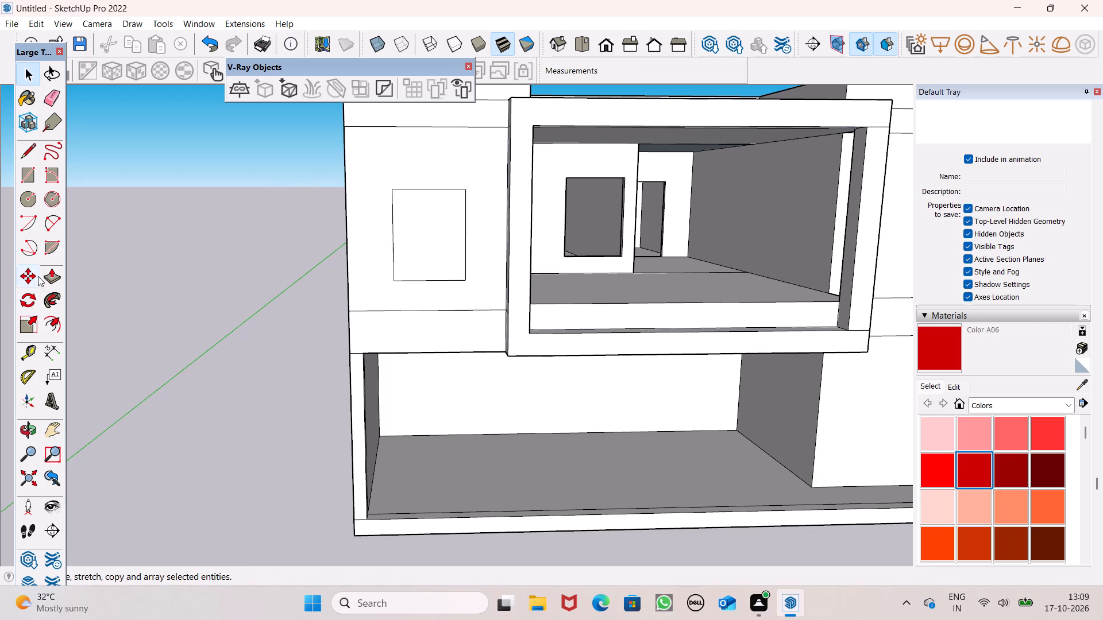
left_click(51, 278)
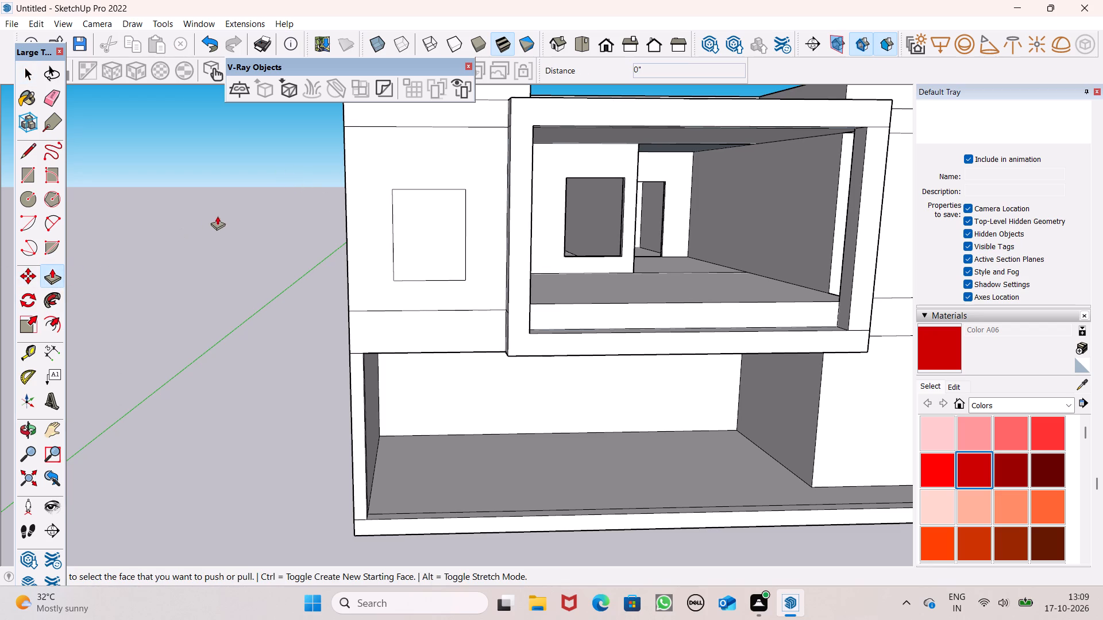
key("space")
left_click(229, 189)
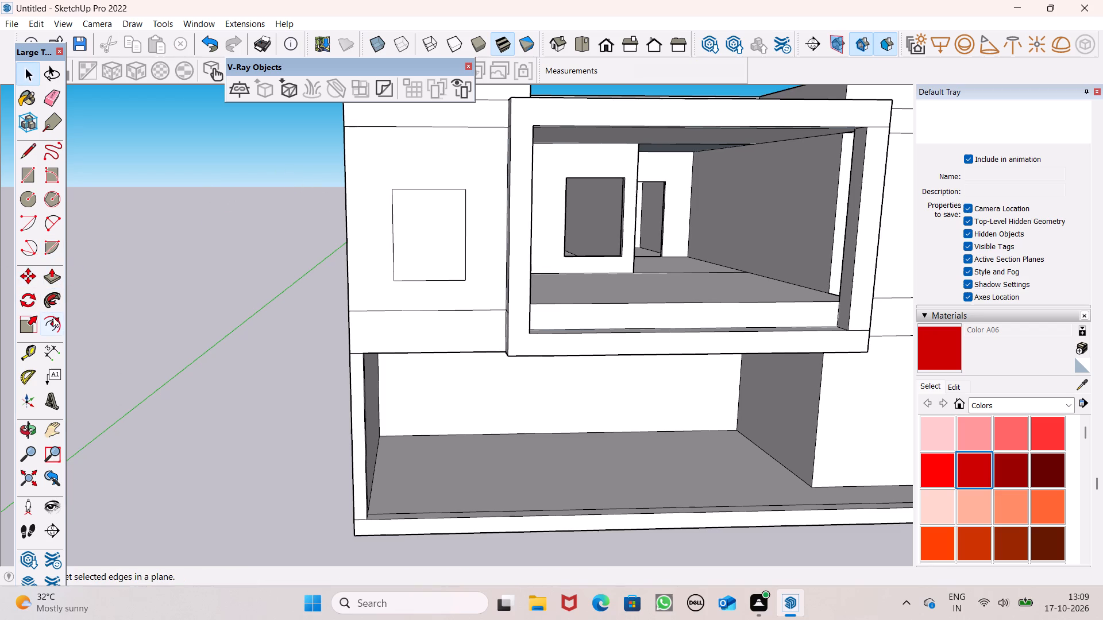
Offset the window outline on the upper front wall outward by about 4 3/4" to form a frame border.
left_click(53, 324)
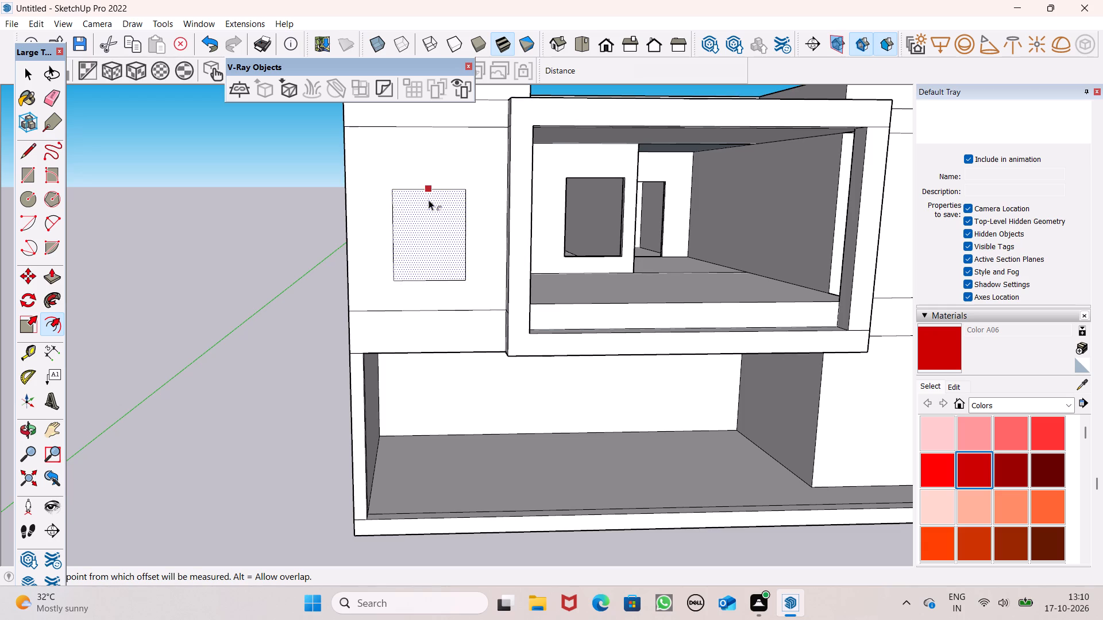
left_click_drag(427, 200, 429, 179)
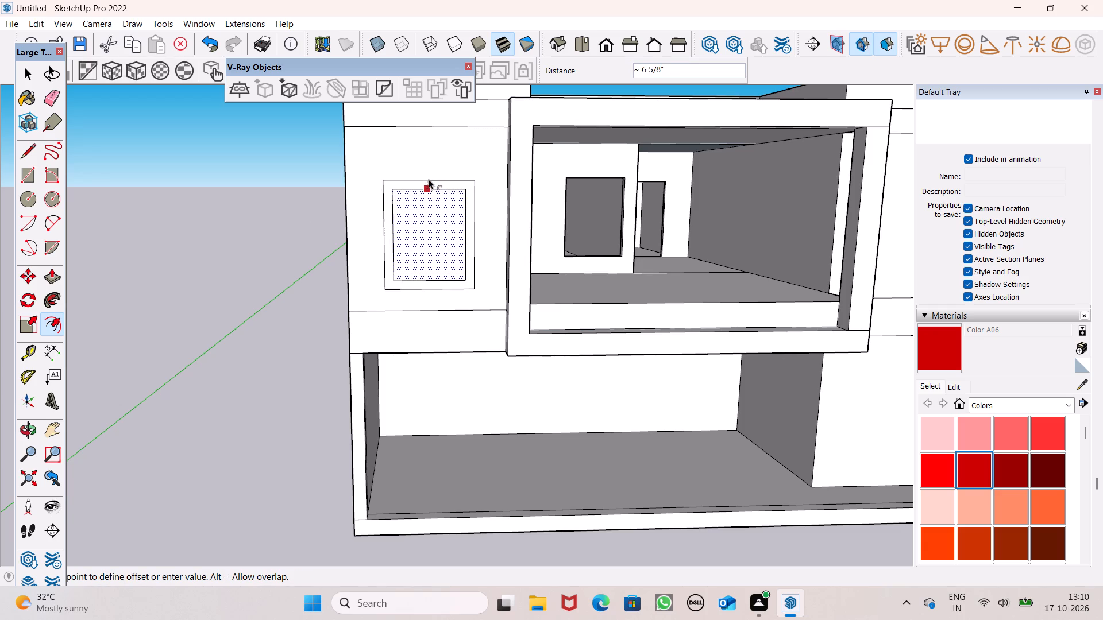
left_click_drag(429, 179, 431, 173)
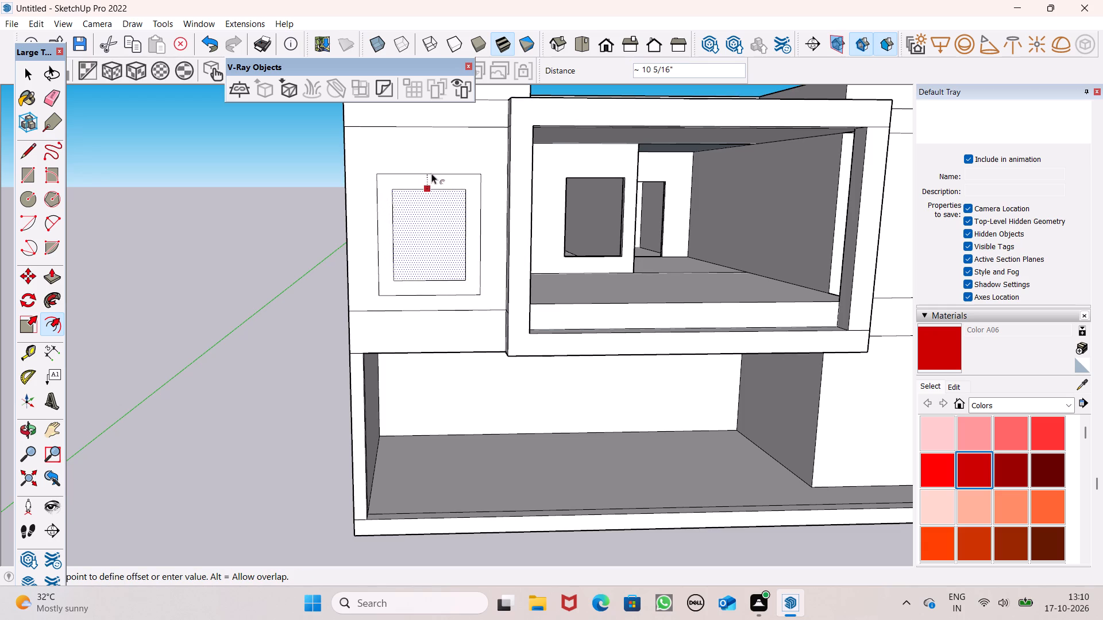
left_click_drag(431, 173, 432, 173)
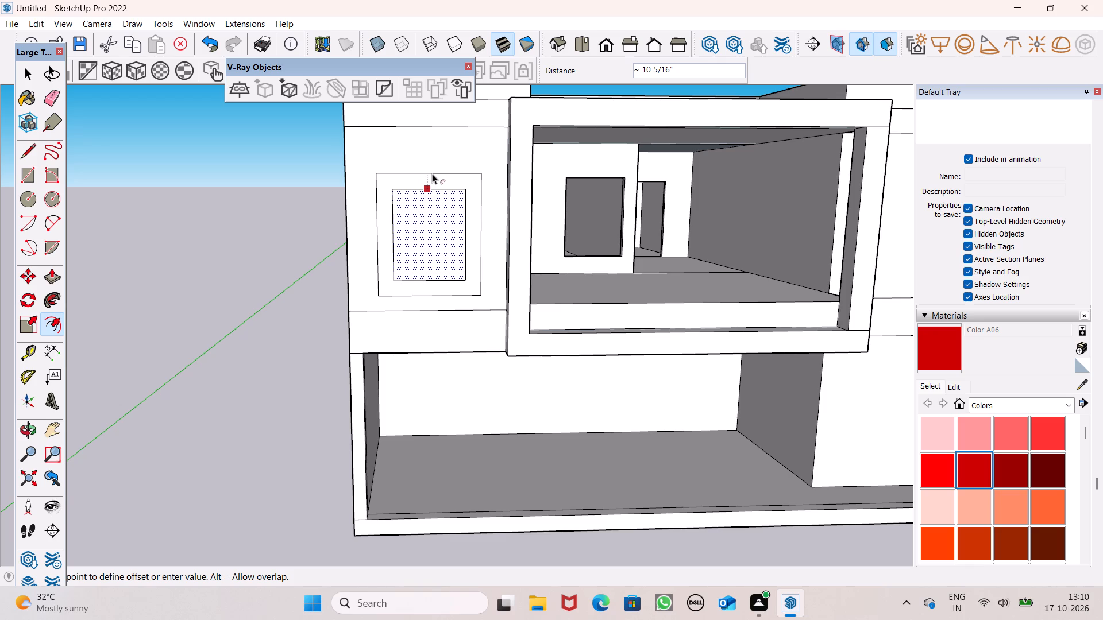
left_click_drag(432, 173, 433, 172)
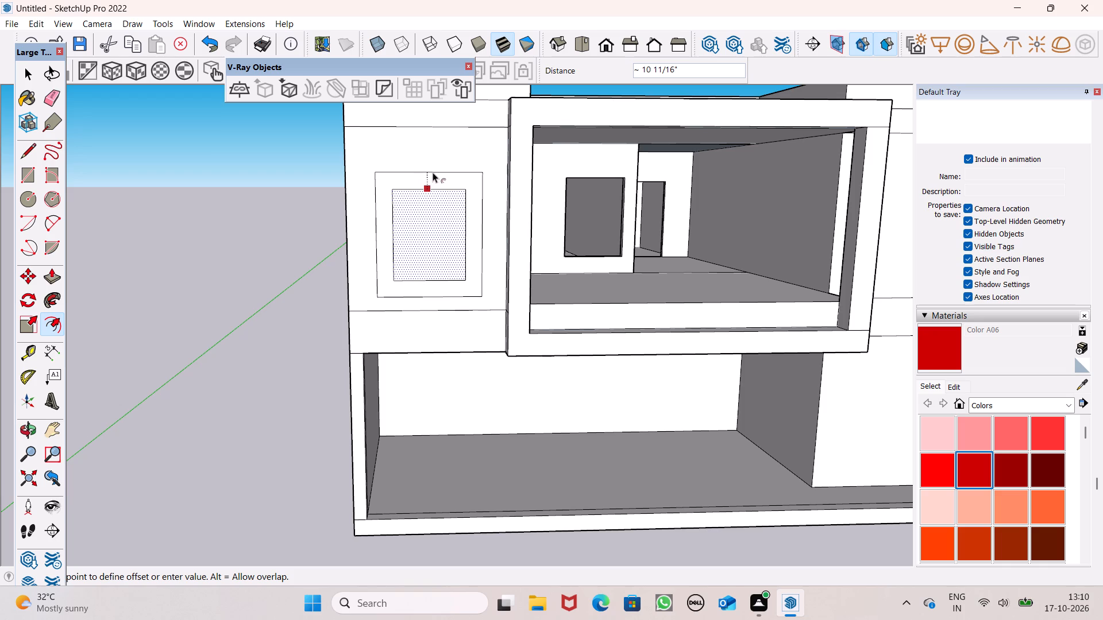
left_click_drag(433, 172, 435, 179)
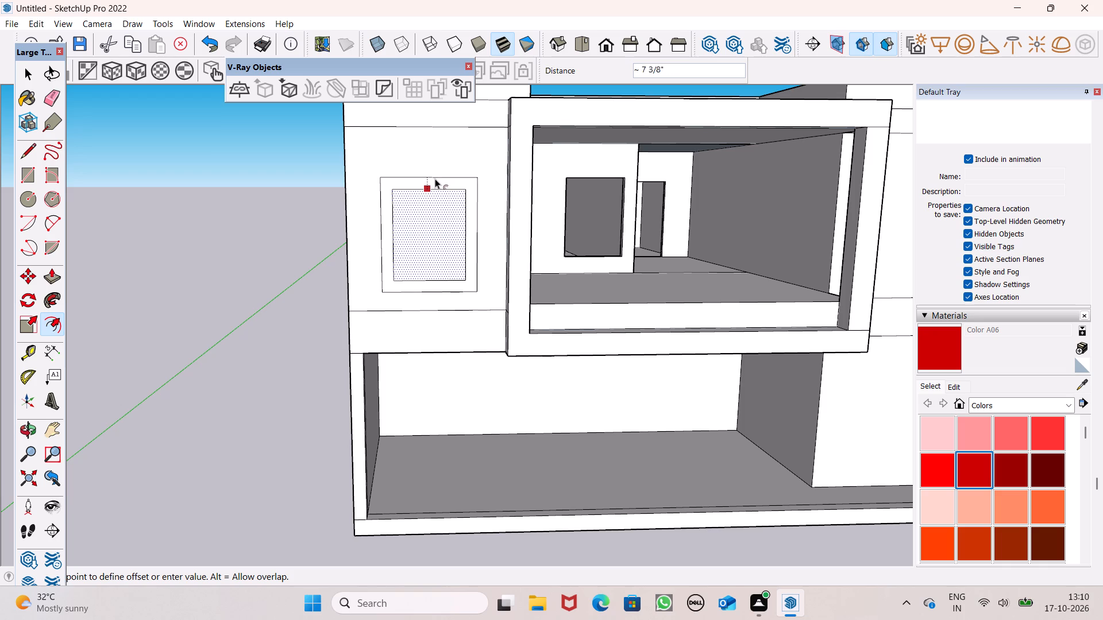
left_click_drag(435, 179, 435, 181)
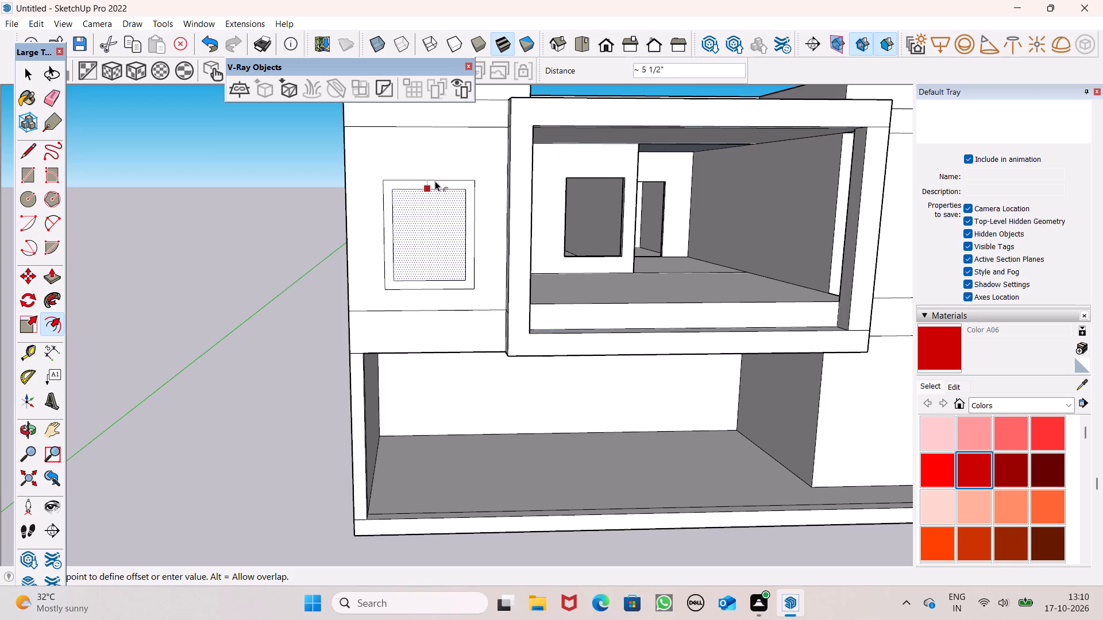
left_click_drag(435, 181, 435, 182)
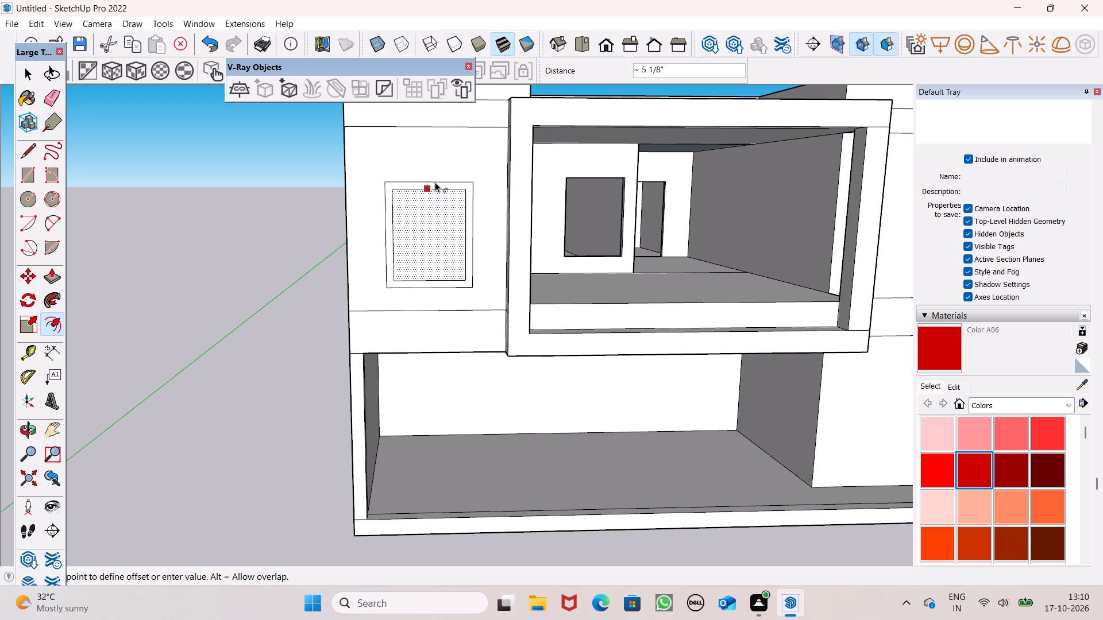
left_click_drag(435, 182, 435, 183)
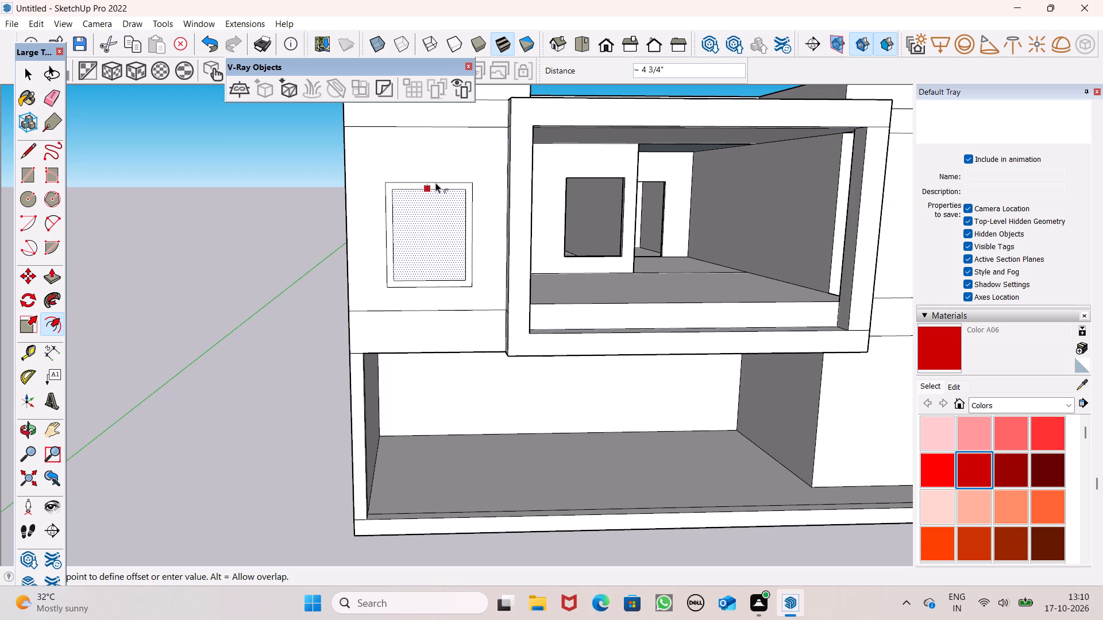
left_click_drag(435, 183, 437, 183)
key("space")
left_click(307, 171)
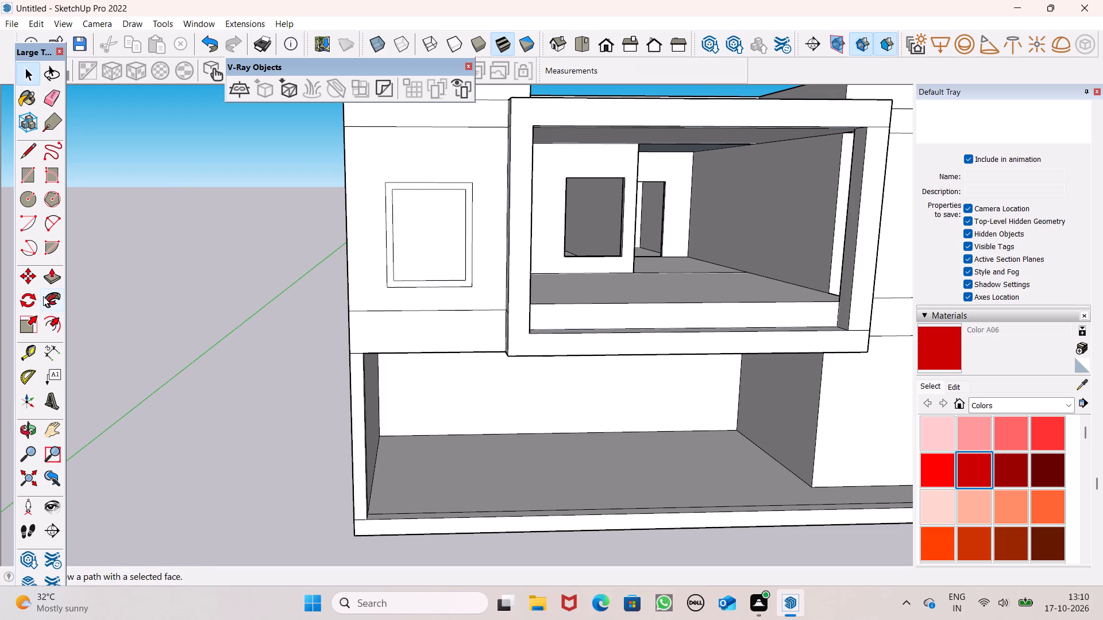
Push the inner window face 9" through the upper front wall to cut the window opening.
left_click(51, 275)
scroll(366, 274, "down", 1)
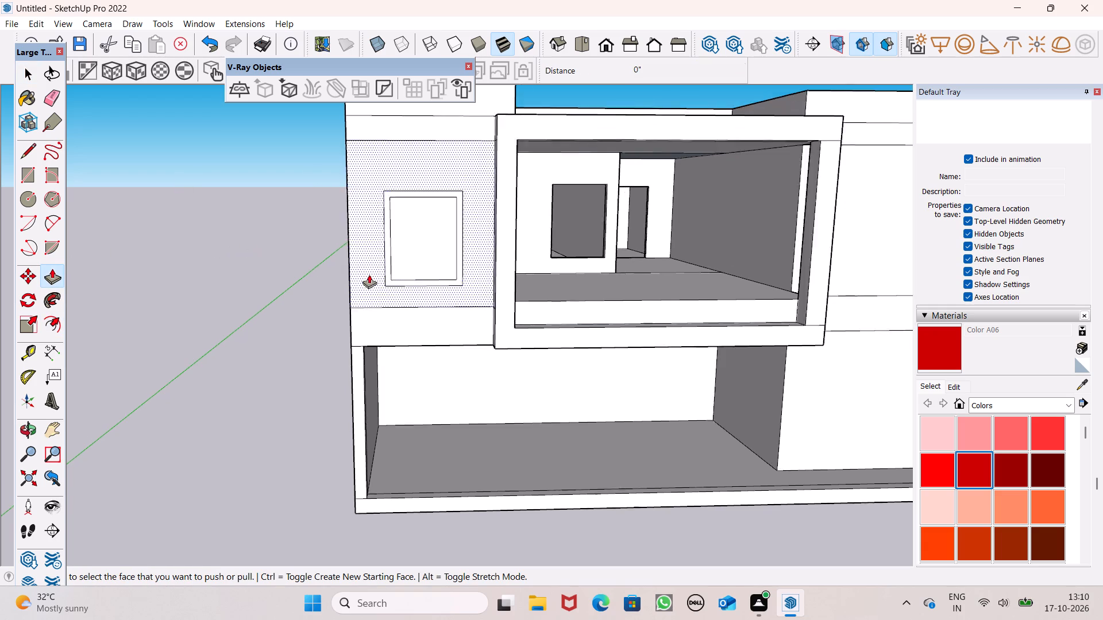
scroll(369, 274, "down", 1)
middle_click_drag(413, 308, 466, 365)
scroll(466, 359, "up", 5)
left_click_drag(450, 307, 454, 285)
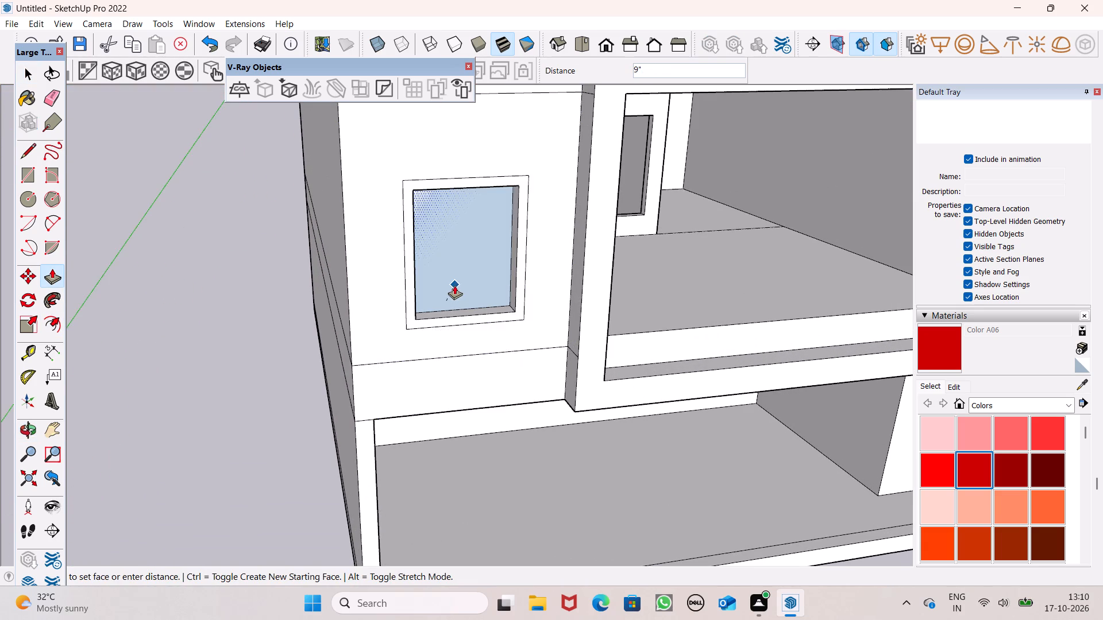
left_click_drag(454, 285, 464, 281)
Pull the window's frame border out from the wall about 1' 3/4".
left_click_drag(413, 317, 412, 318)
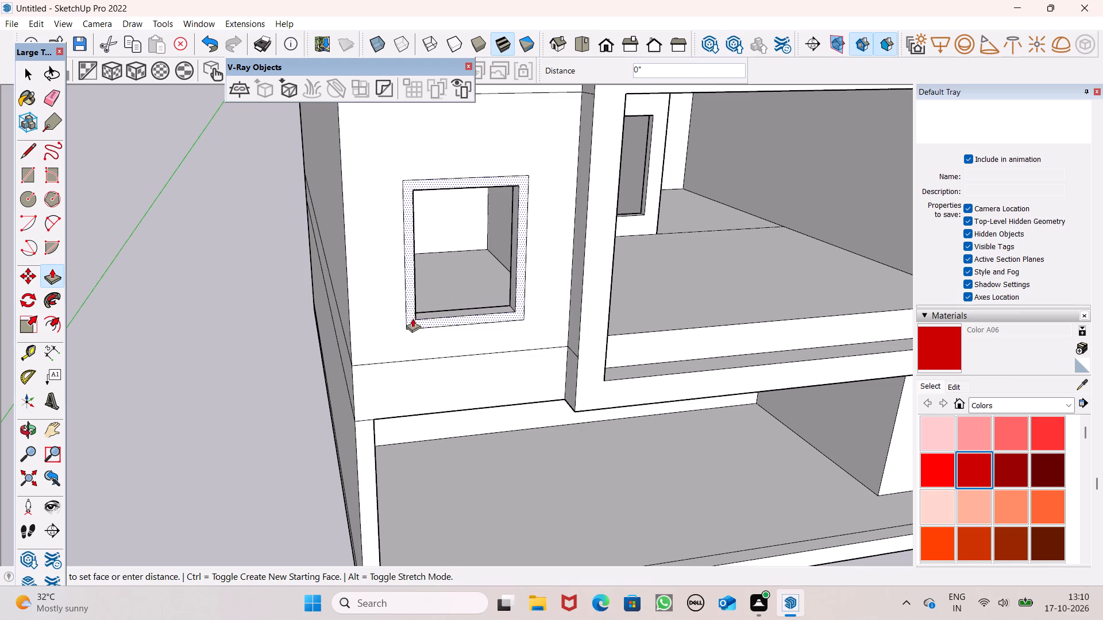
left_click_drag(412, 318, 416, 328)
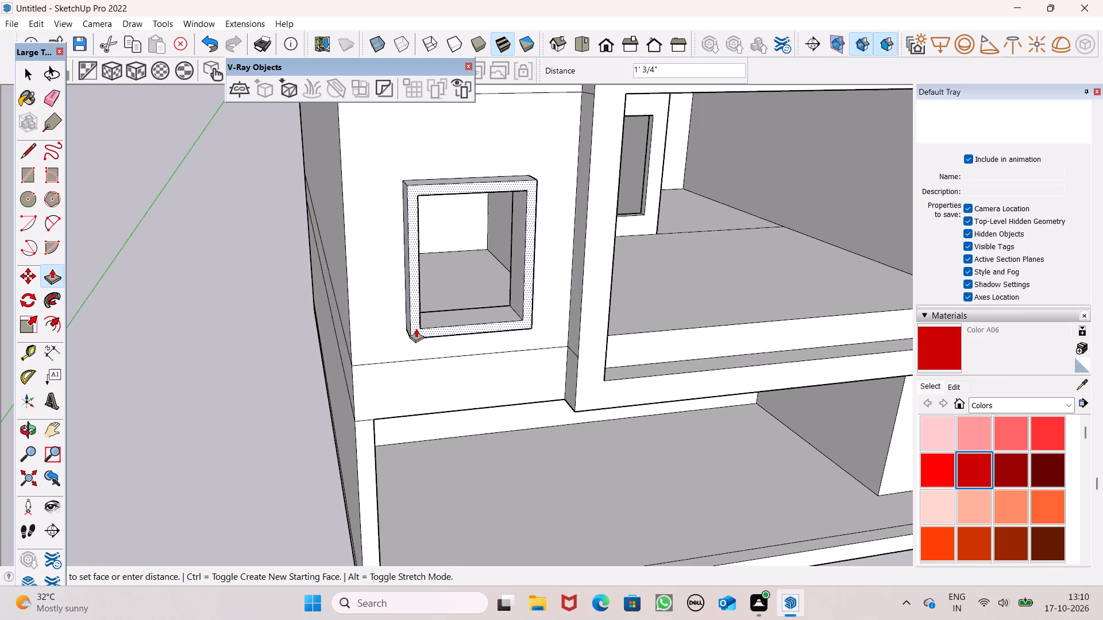
left_click_drag(416, 328, 416, 328)
key("space")
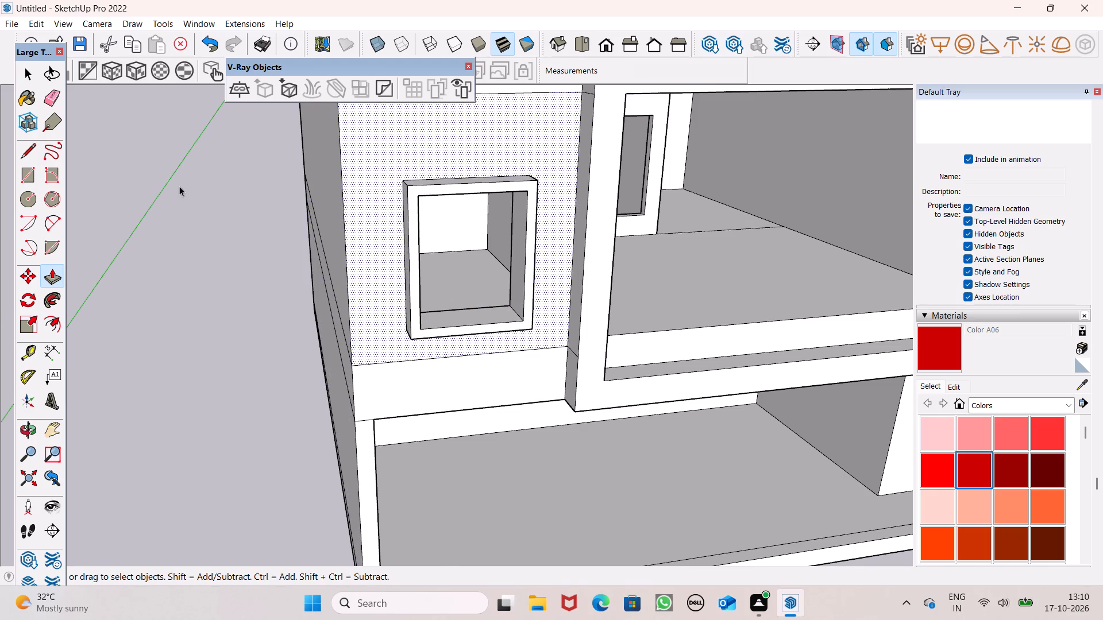
Draw a canopy rectangle about 5' 2" wide and 10" high on the wall just above the window frame.
left_click(33, 181)
middle_click_drag(392, 289, 372, 301)
scroll(371, 302, "up", 1)
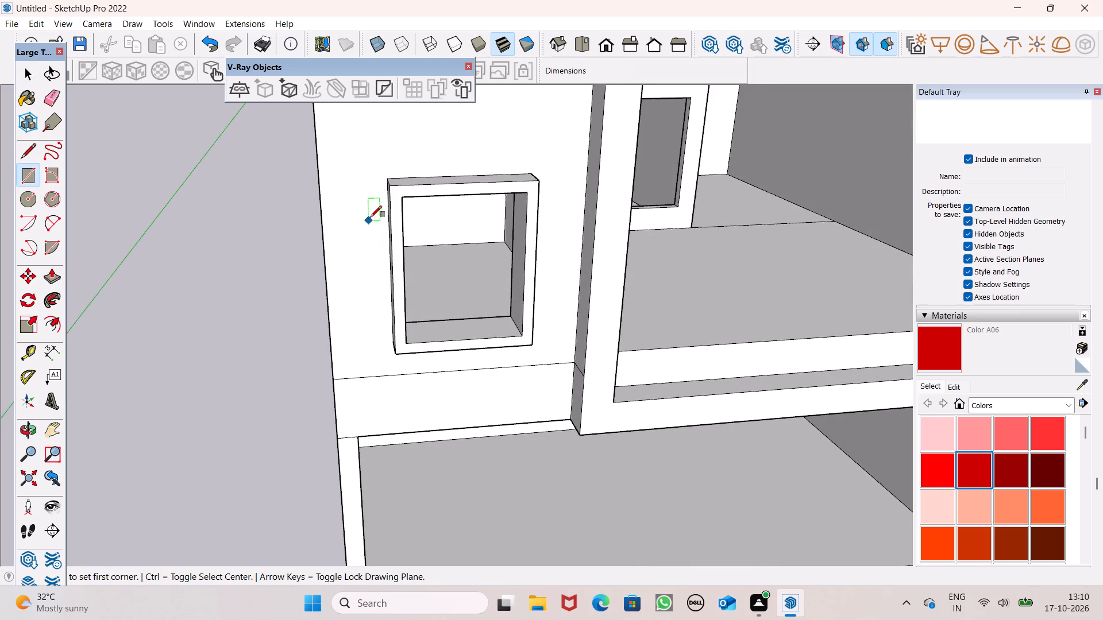
scroll(375, 208, "up", 1)
scroll(371, 214, "down", 2)
middle_click_drag(445, 239, 438, 237)
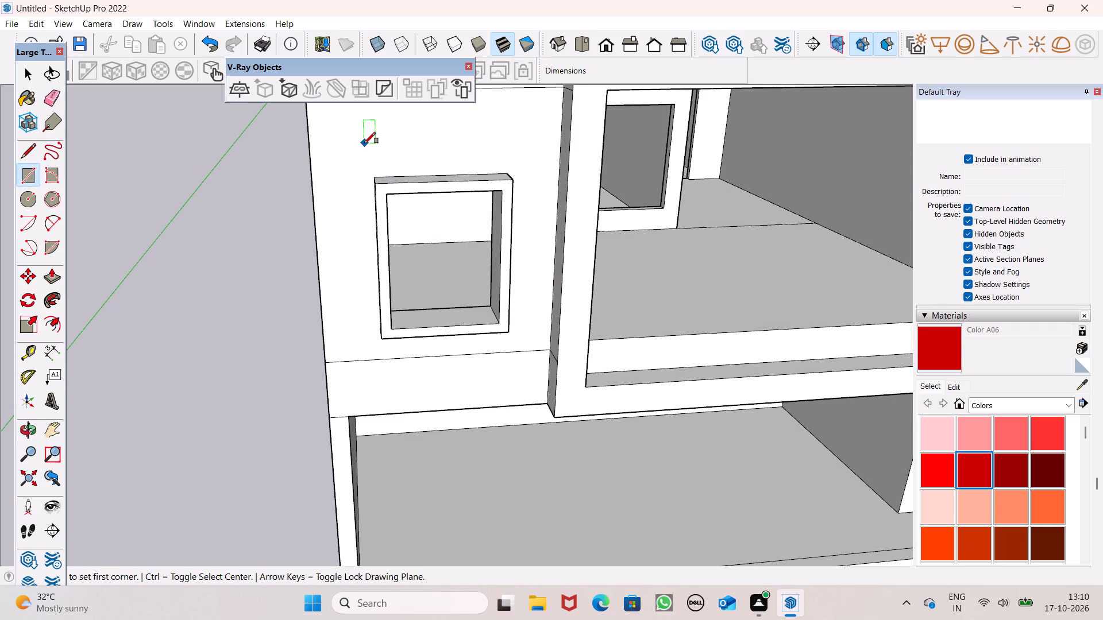
left_click(367, 147)
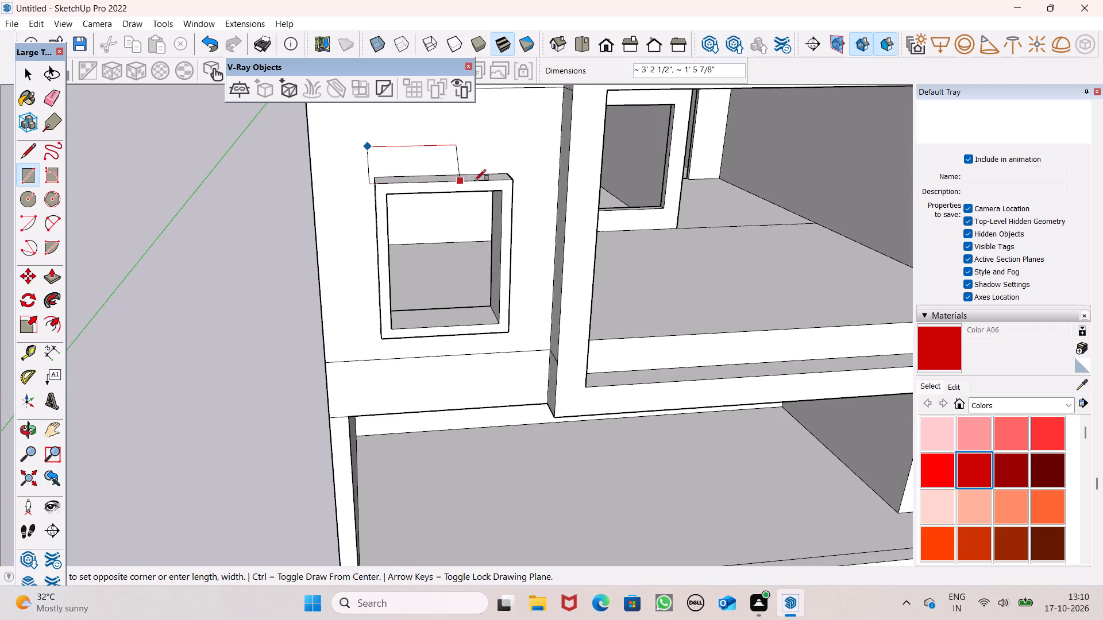
left_click(513, 170)
key("space")
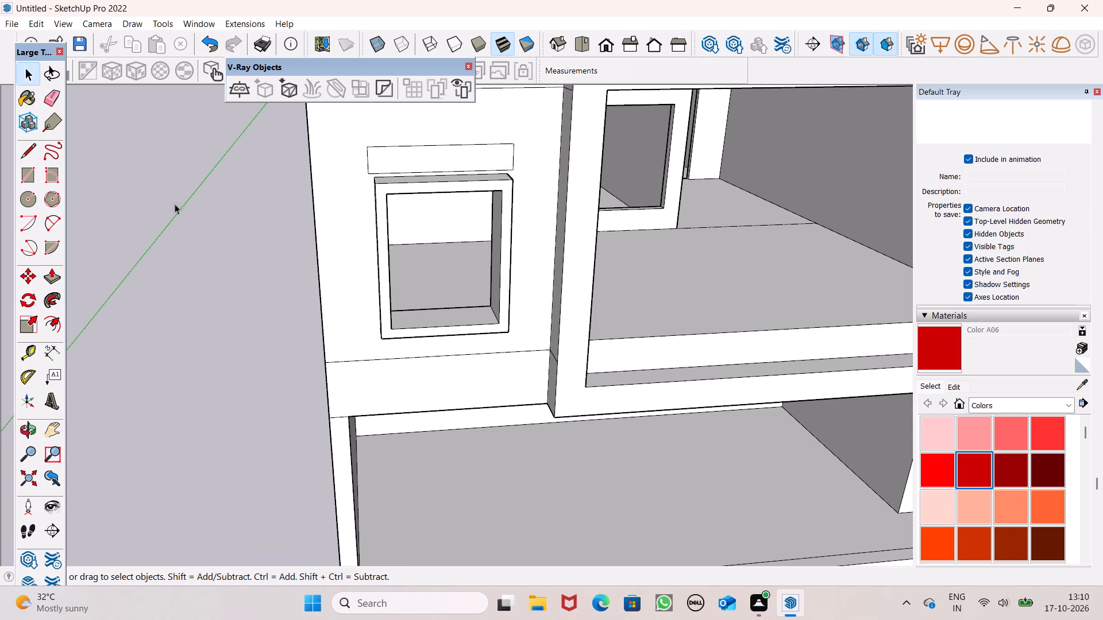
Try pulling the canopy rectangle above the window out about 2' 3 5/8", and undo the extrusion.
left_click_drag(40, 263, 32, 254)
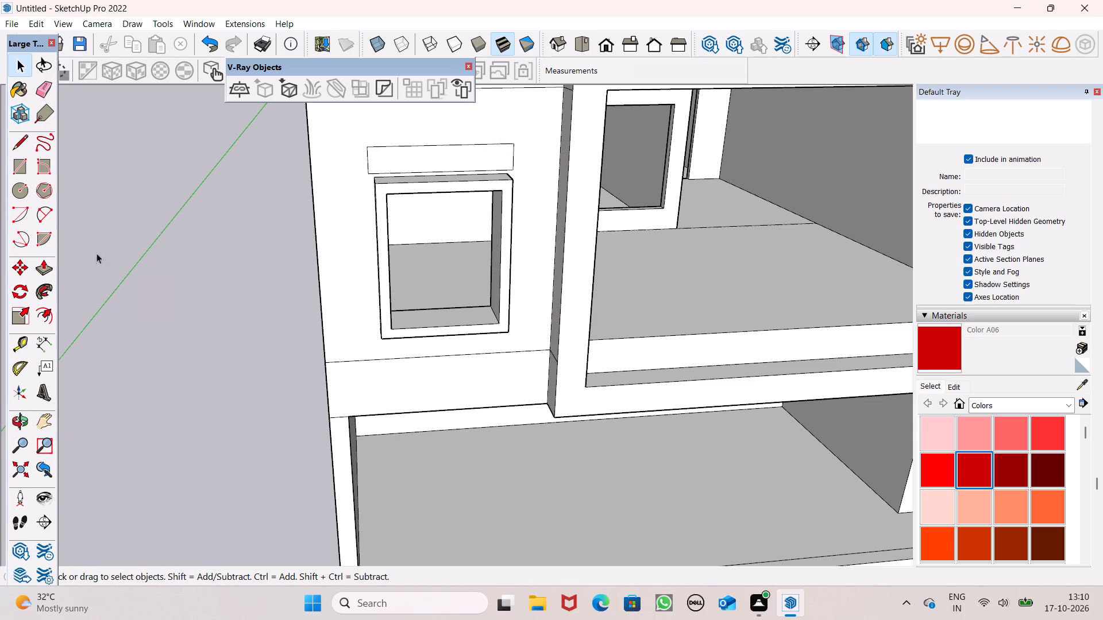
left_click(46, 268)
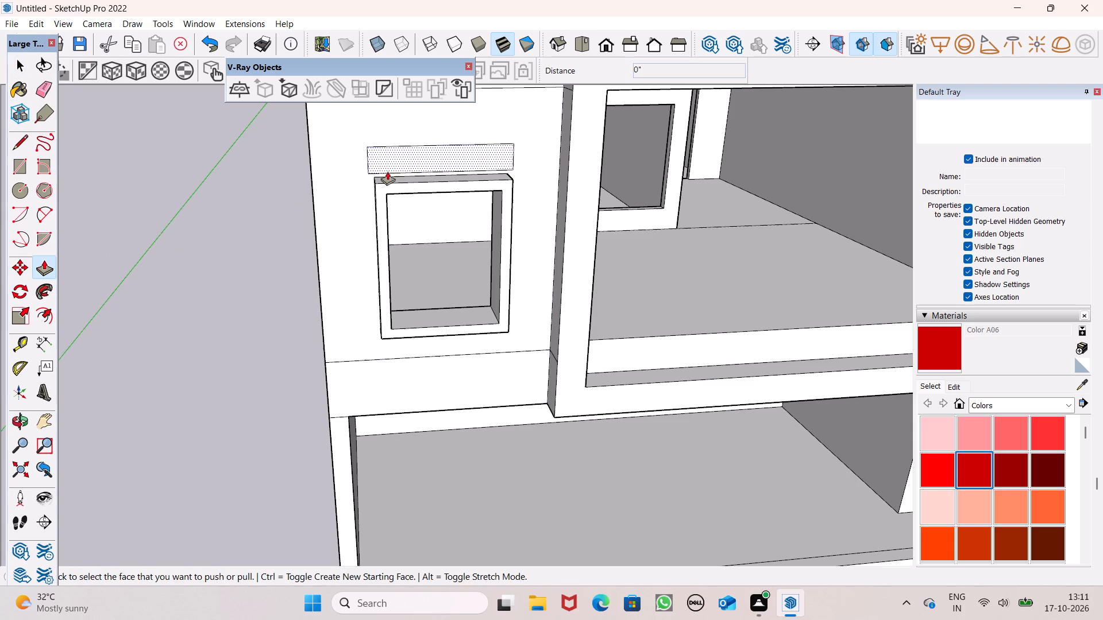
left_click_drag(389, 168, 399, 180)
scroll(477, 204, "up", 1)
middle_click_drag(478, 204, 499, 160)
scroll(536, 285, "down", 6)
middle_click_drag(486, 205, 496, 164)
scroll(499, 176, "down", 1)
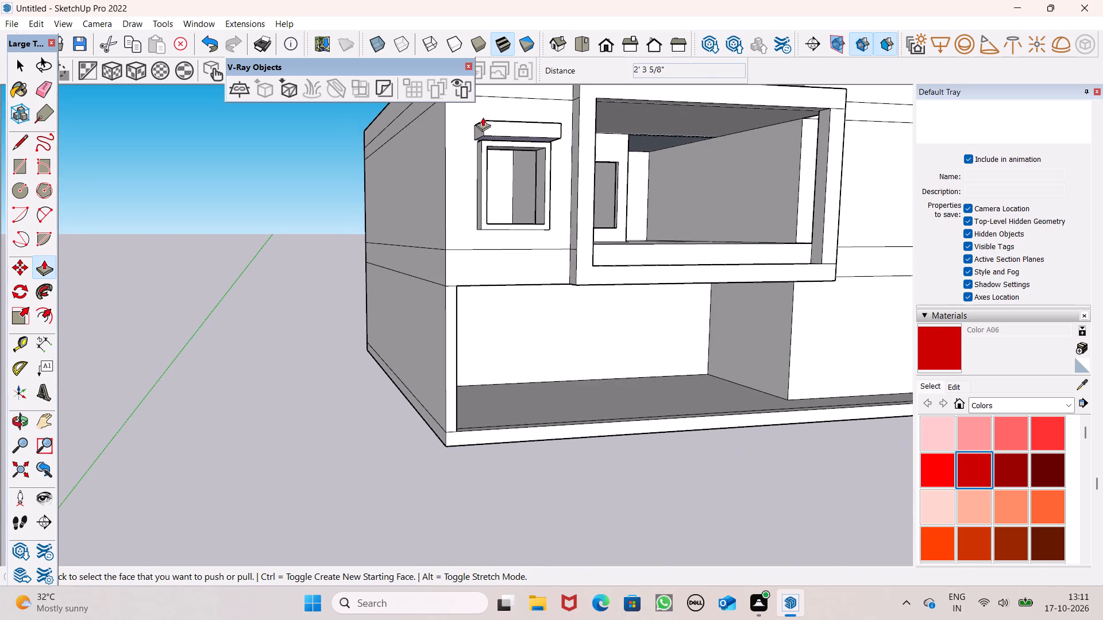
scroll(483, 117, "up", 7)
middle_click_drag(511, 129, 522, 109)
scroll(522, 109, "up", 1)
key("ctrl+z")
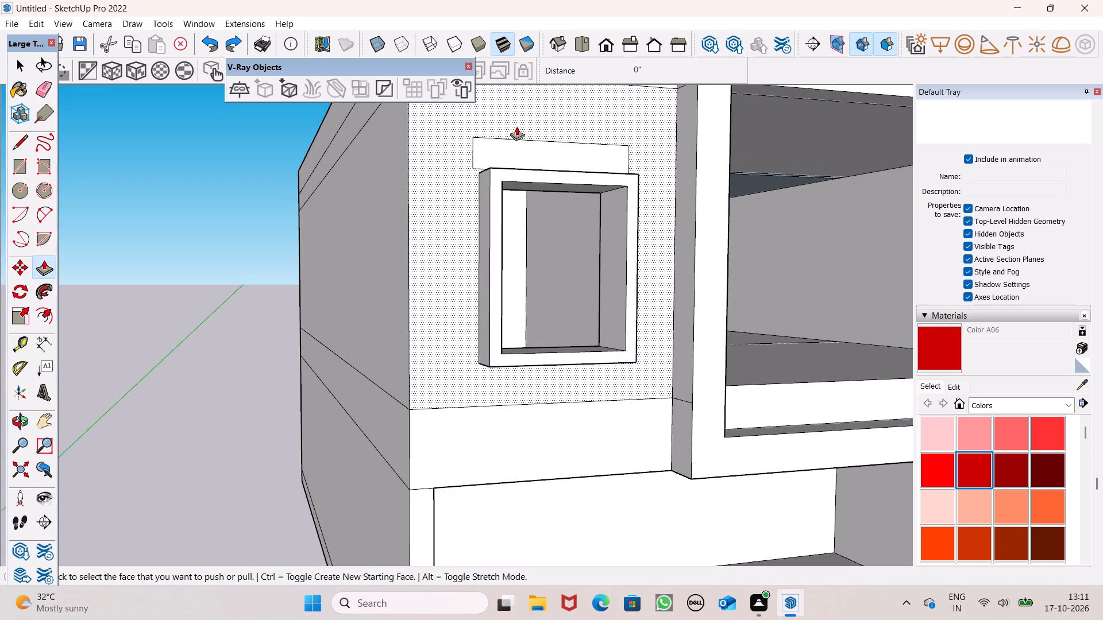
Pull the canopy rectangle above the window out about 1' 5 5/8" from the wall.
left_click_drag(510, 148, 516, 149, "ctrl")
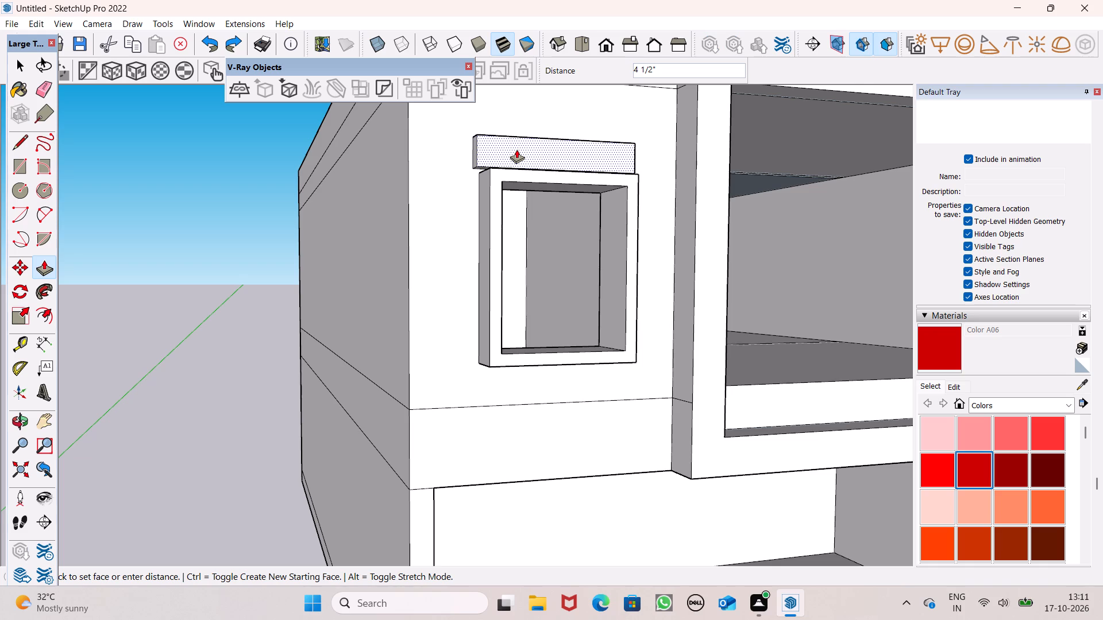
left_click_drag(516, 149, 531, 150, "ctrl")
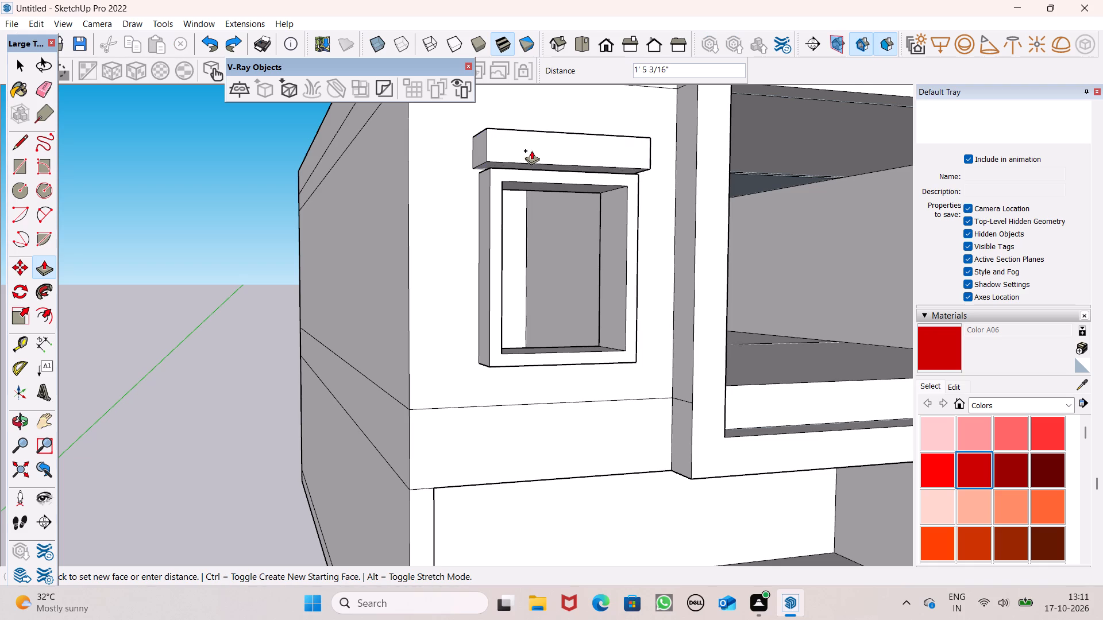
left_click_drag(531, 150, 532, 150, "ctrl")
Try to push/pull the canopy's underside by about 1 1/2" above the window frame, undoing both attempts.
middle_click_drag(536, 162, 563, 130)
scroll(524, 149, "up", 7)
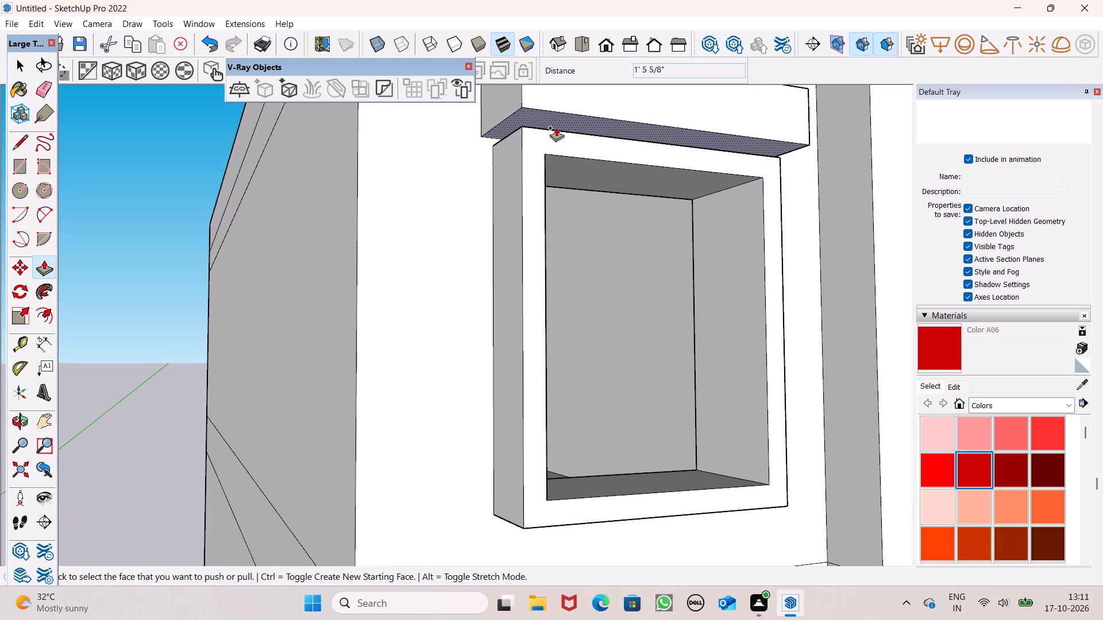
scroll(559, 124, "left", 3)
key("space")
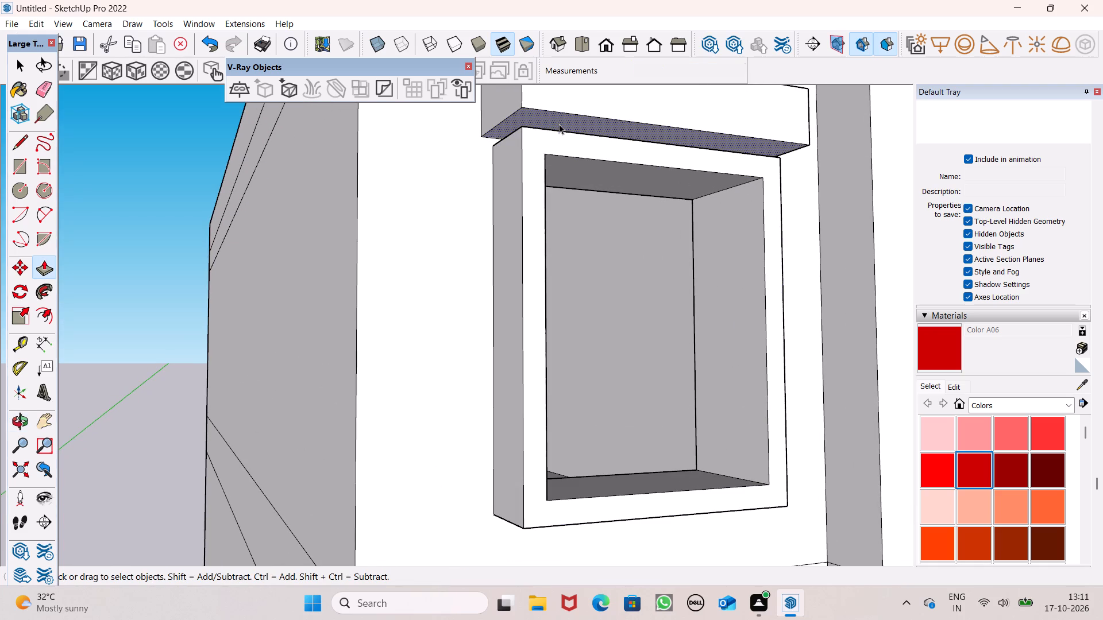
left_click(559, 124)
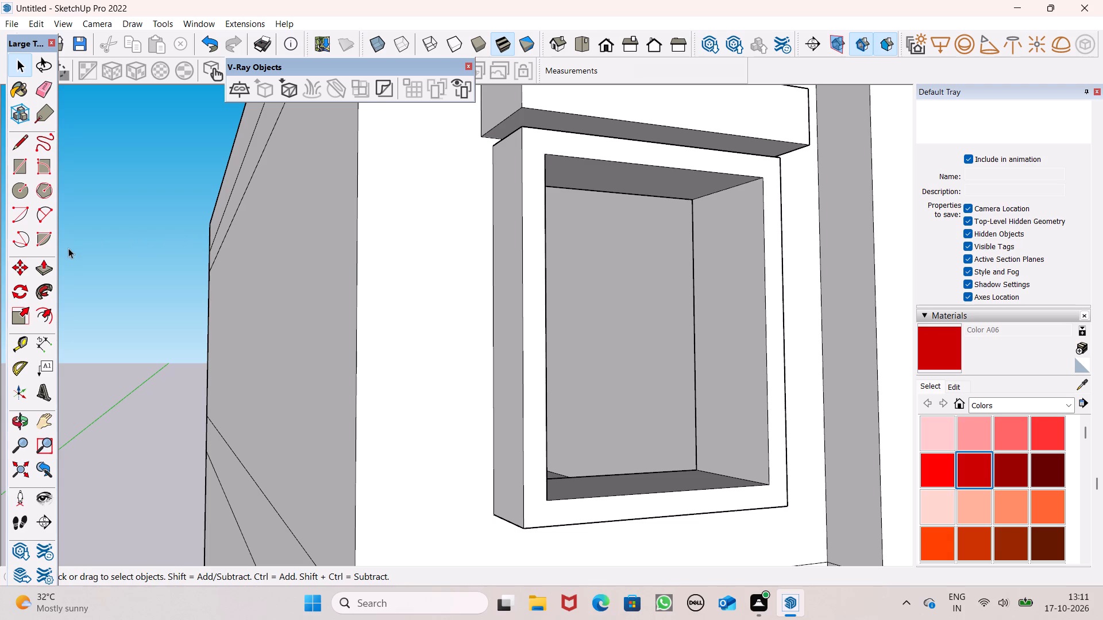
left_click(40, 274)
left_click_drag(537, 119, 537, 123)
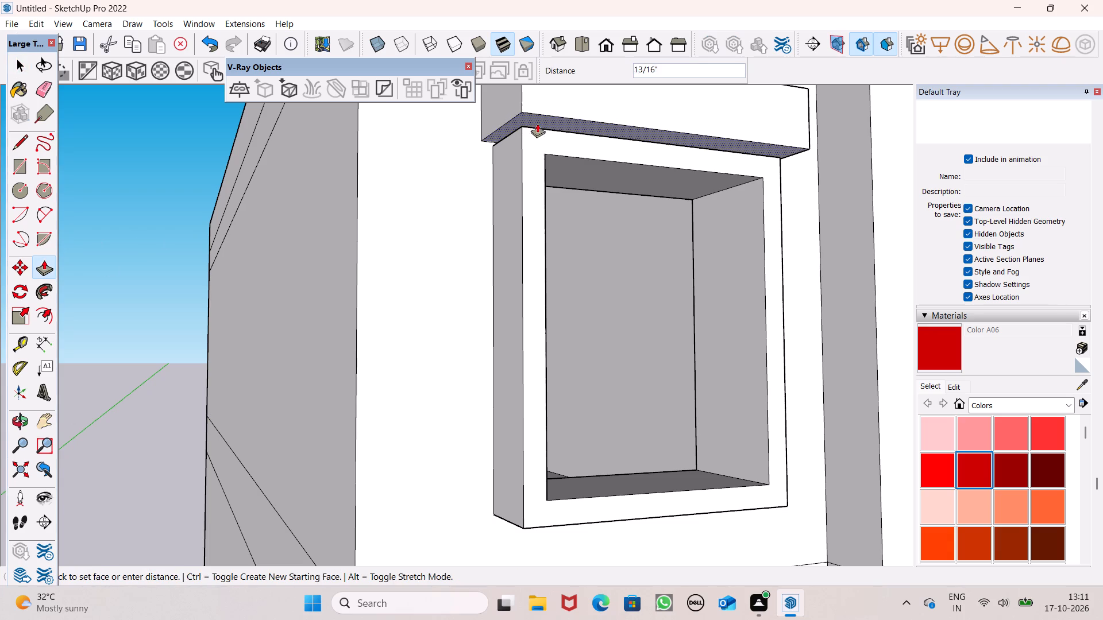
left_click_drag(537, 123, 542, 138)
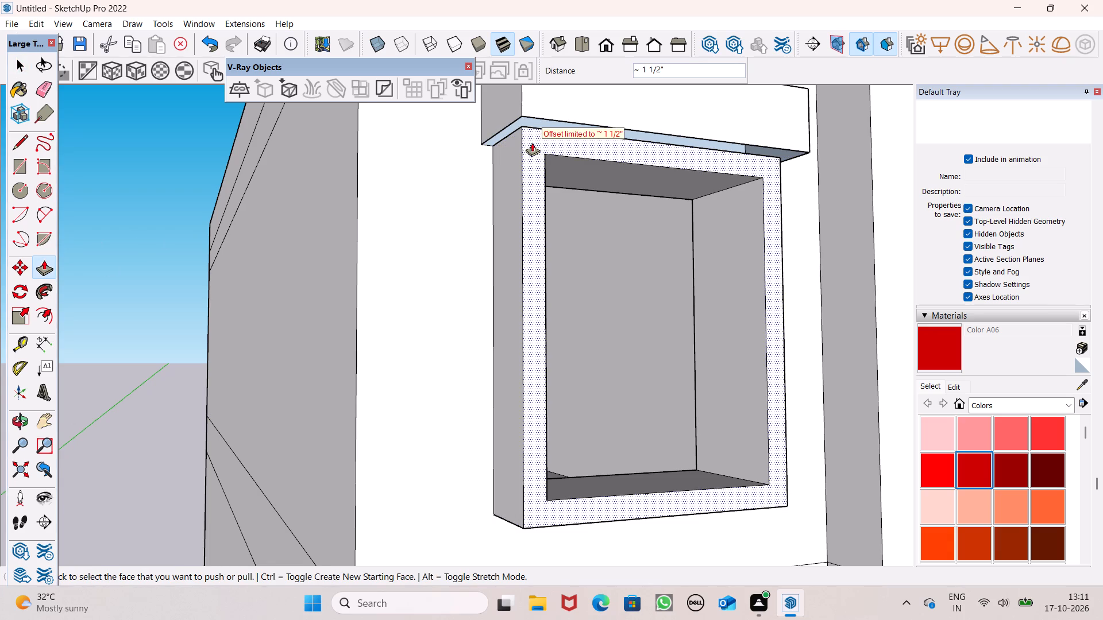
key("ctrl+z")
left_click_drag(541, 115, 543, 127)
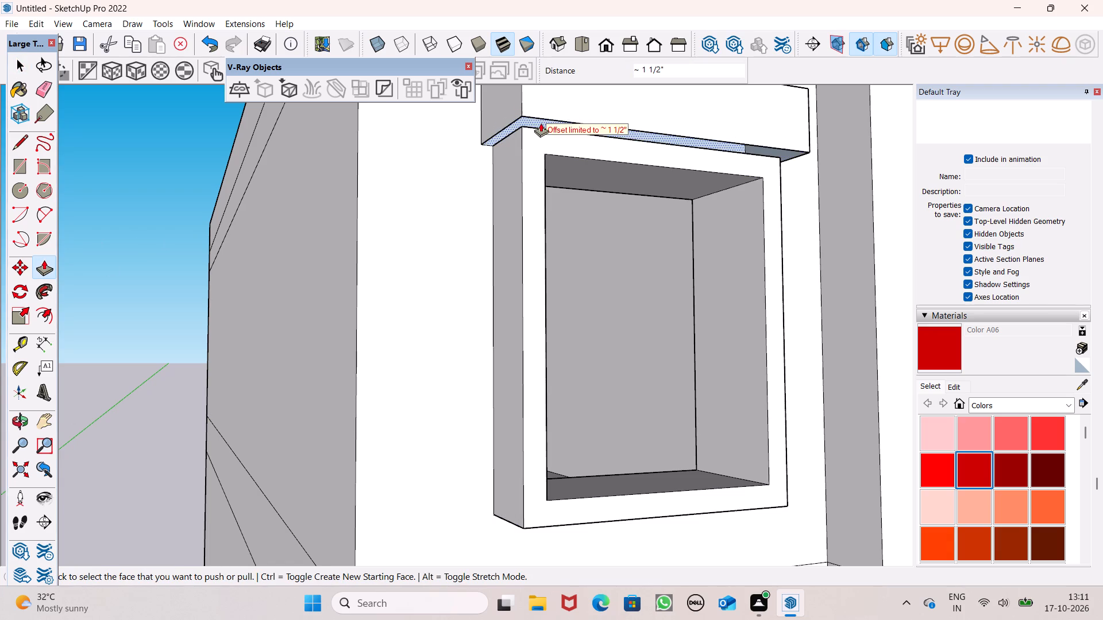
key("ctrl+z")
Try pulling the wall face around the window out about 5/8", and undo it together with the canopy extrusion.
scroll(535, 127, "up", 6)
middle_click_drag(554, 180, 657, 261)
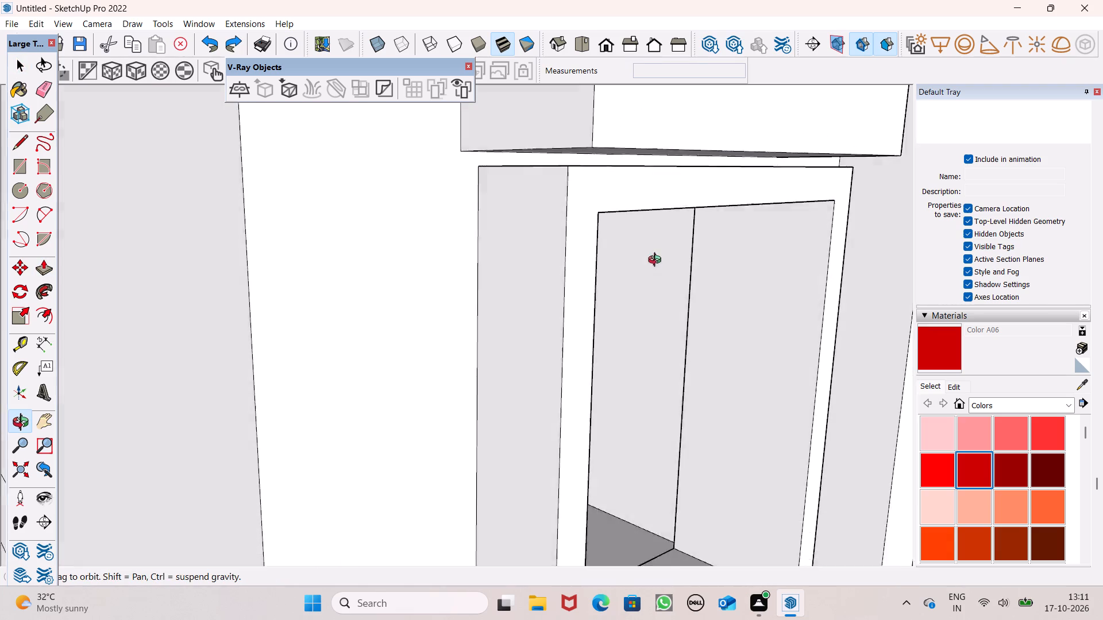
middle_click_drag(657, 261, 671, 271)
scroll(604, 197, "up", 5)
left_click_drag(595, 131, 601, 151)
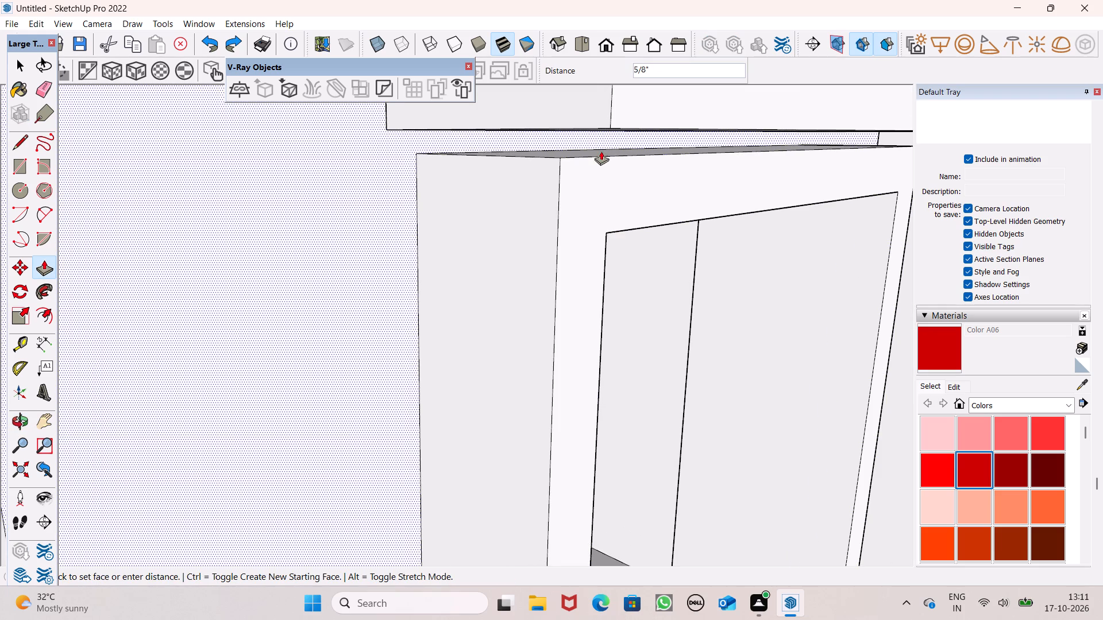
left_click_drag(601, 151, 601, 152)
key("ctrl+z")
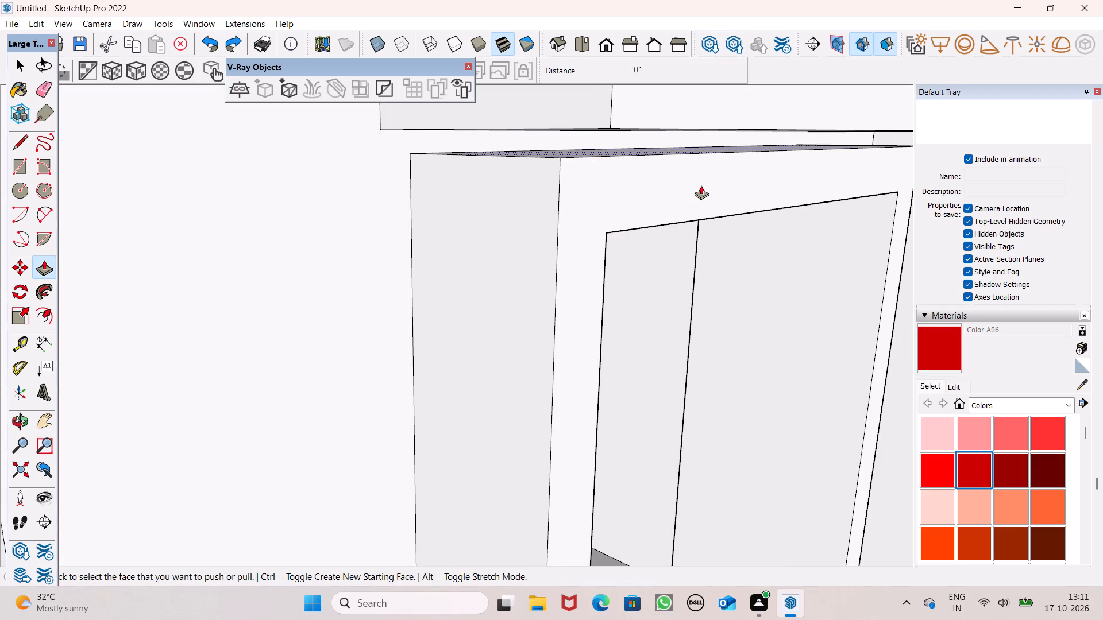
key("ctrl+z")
Pull the canopy rectangle above the window out about 1' 11/16" from the wall.
scroll(649, 220, "down", 5)
left_click_drag(609, 161, 626, 172)
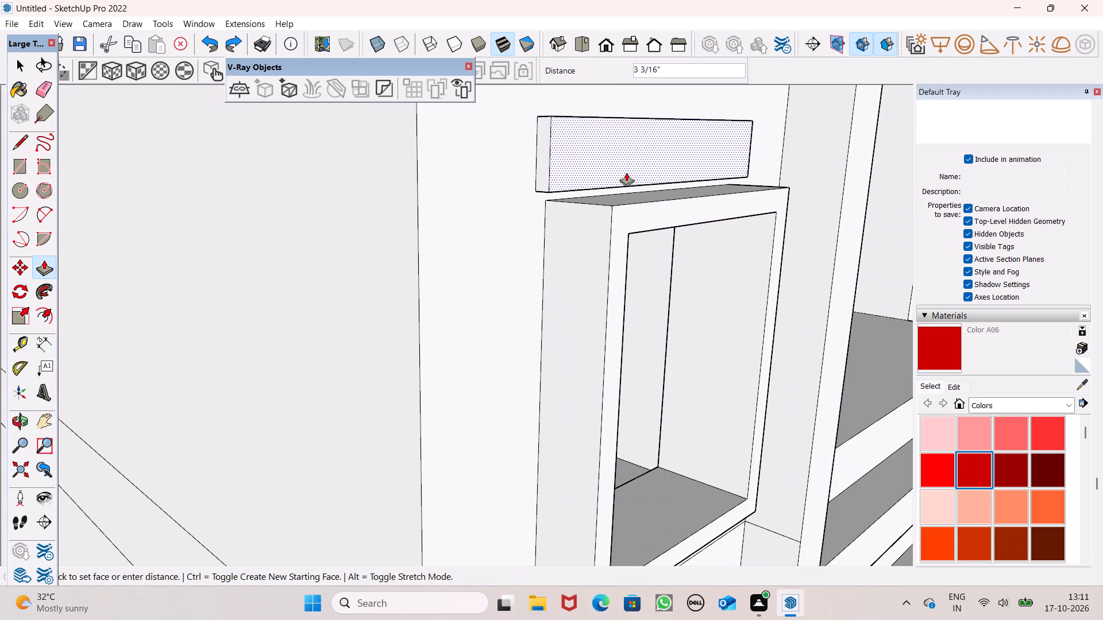
left_click_drag(626, 172, 637, 209)
Pull the canopy's underside down about 1 1/2" to meet the top of the window frame.
middle_click_drag(610, 195, 649, 146)
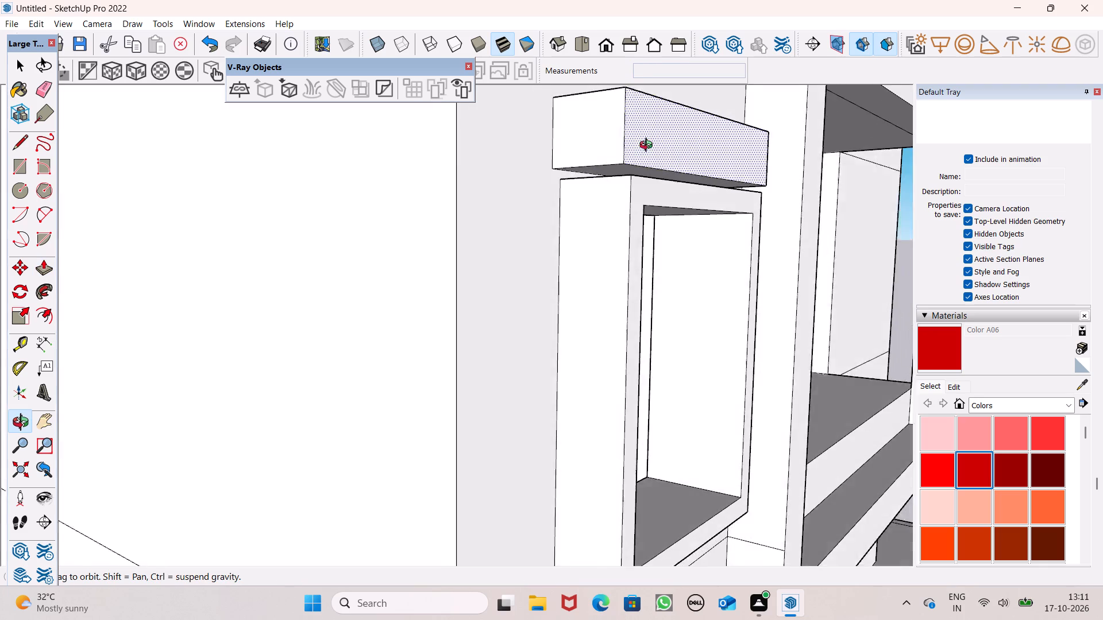
middle_click_drag(649, 146, 649, 134)
scroll(618, 138, "up", 7)
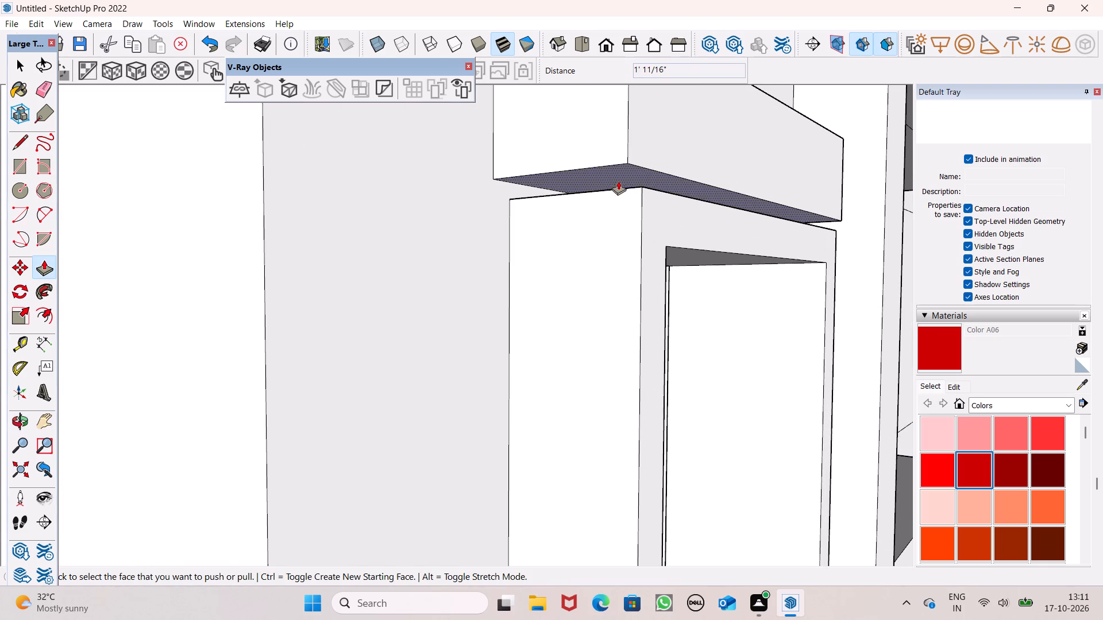
scroll(613, 195, "up", 4)
left_click_drag(601, 170, 604, 191)
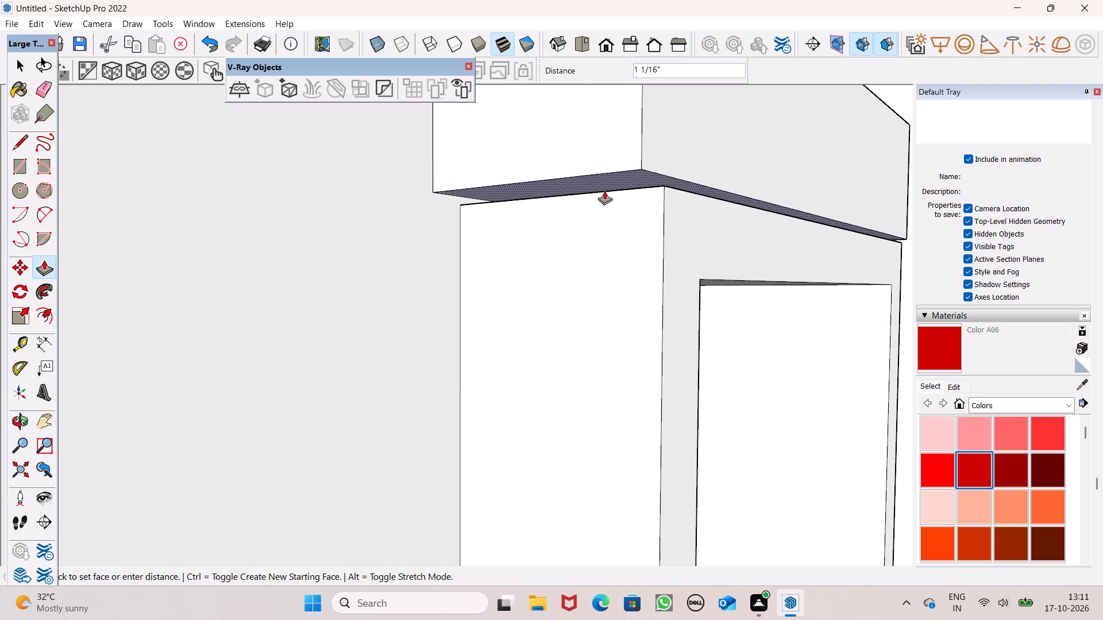
left_click_drag(604, 191, 607, 195)
Examine the canopy and window frame from several angles, including where the canopy's underside meets the frame.
scroll(606, 180, "down", 2)
middle_click_drag(621, 202, 606, 230)
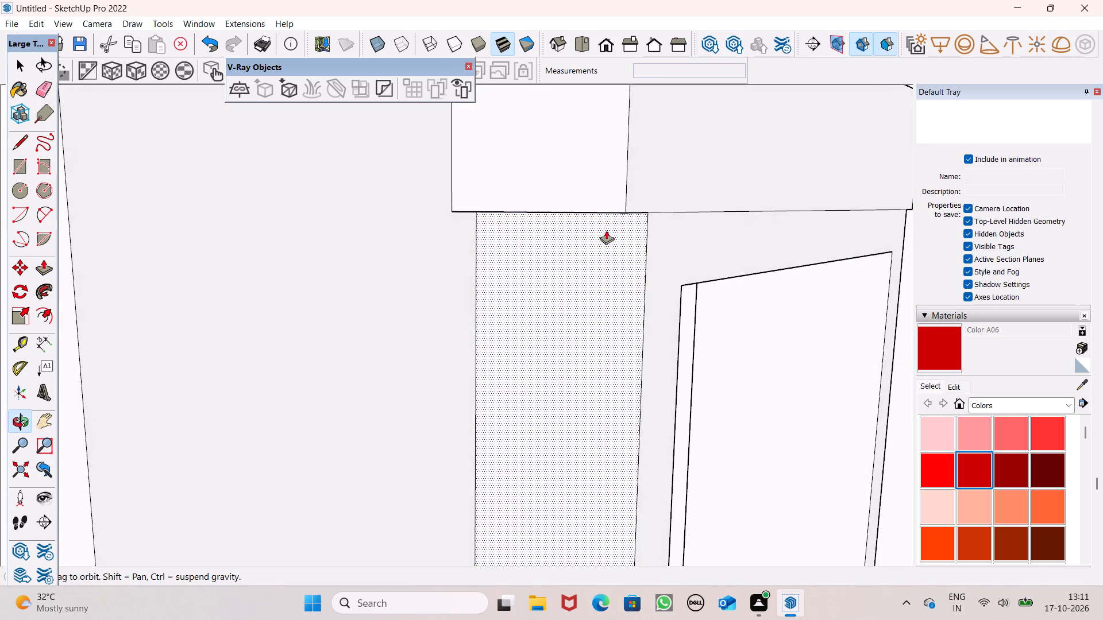
middle_click_drag(606, 230, 606, 233)
scroll(610, 208, "down", 2)
scroll(610, 208, "up", 1)
scroll(610, 208, "down", 12)
middle_click_drag(639, 230, 604, 232)
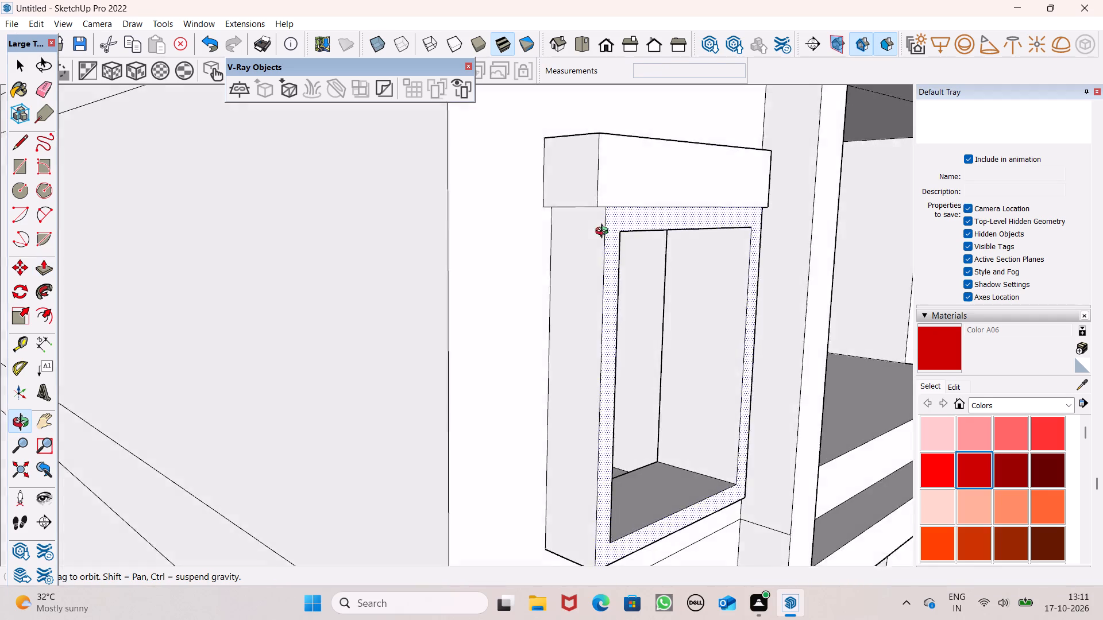
middle_click_drag(604, 232, 449, 253)
scroll(655, 199, "down", 1)
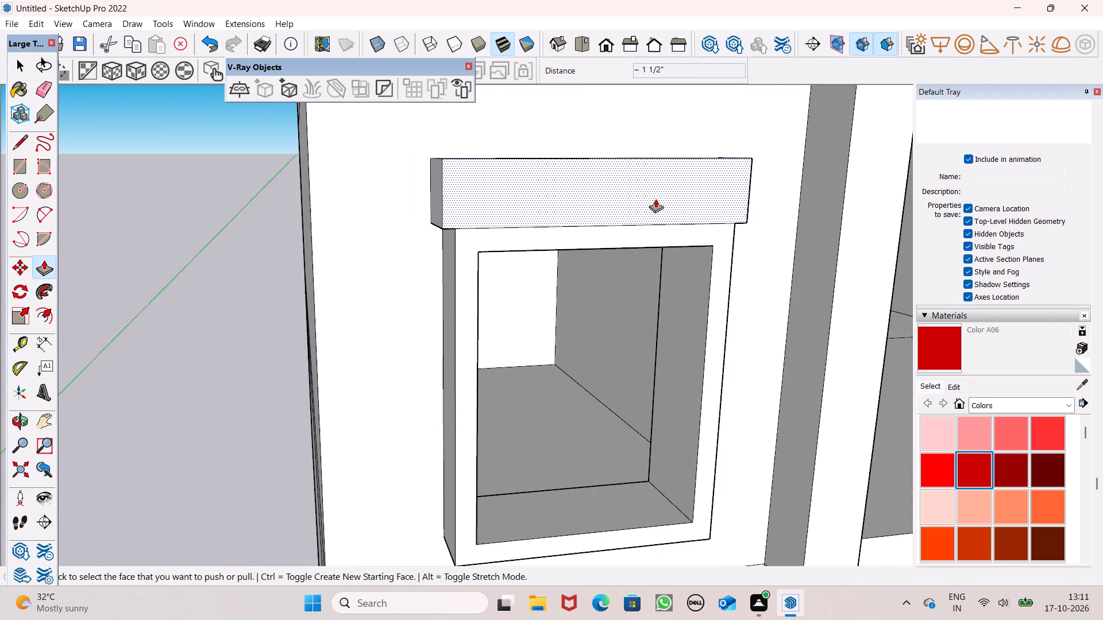
scroll(670, 189, "down", 2)
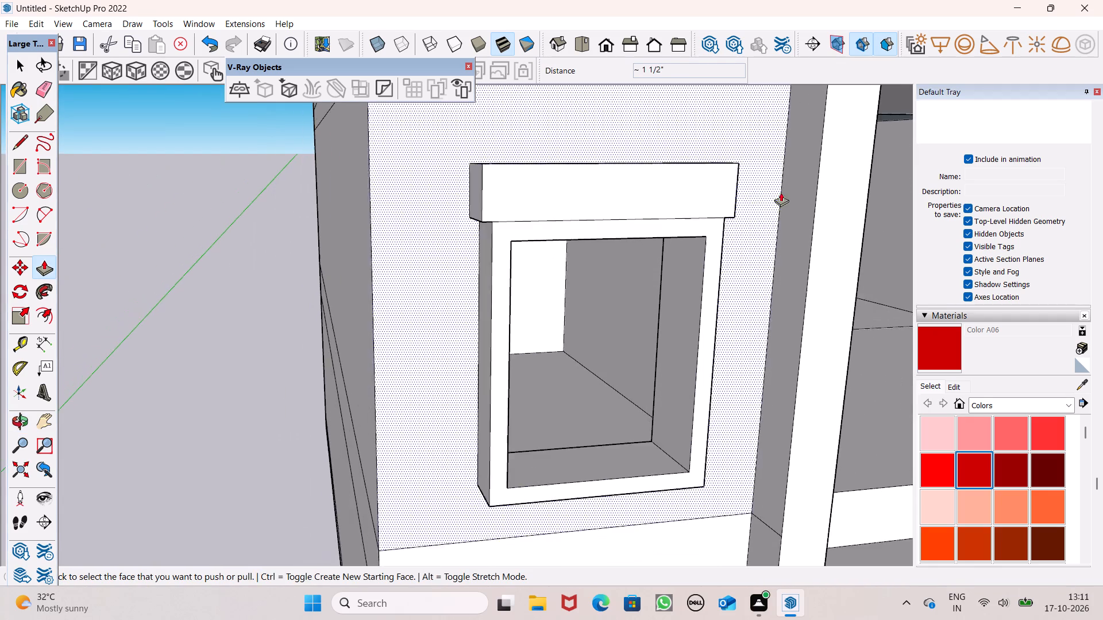
middle_click_drag(781, 193, 823, 179)
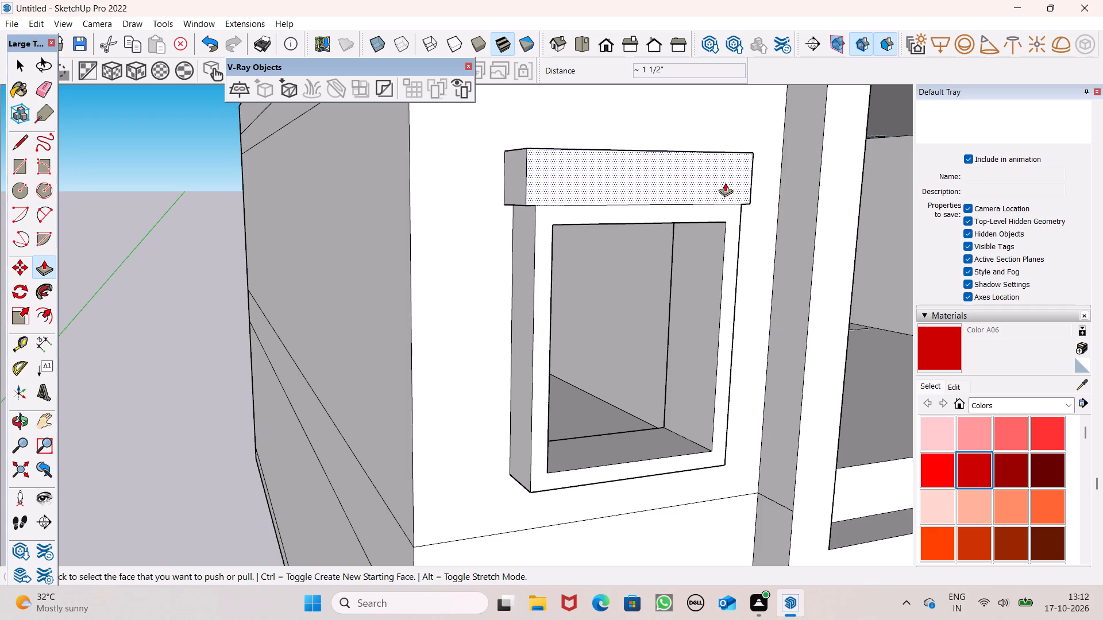
scroll(617, 238, "down", 1)
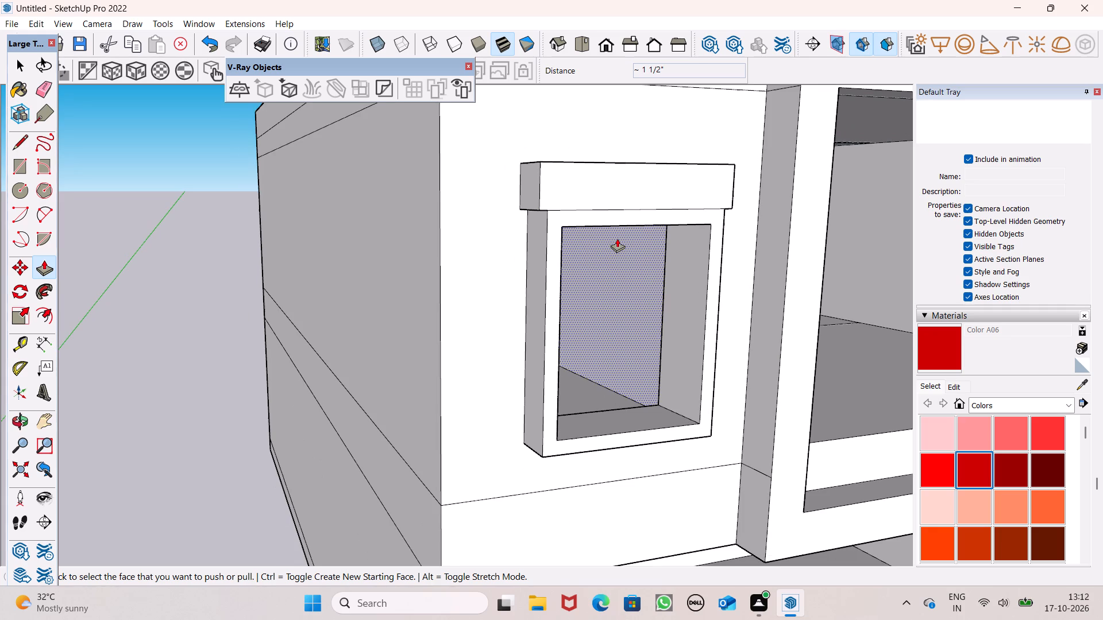
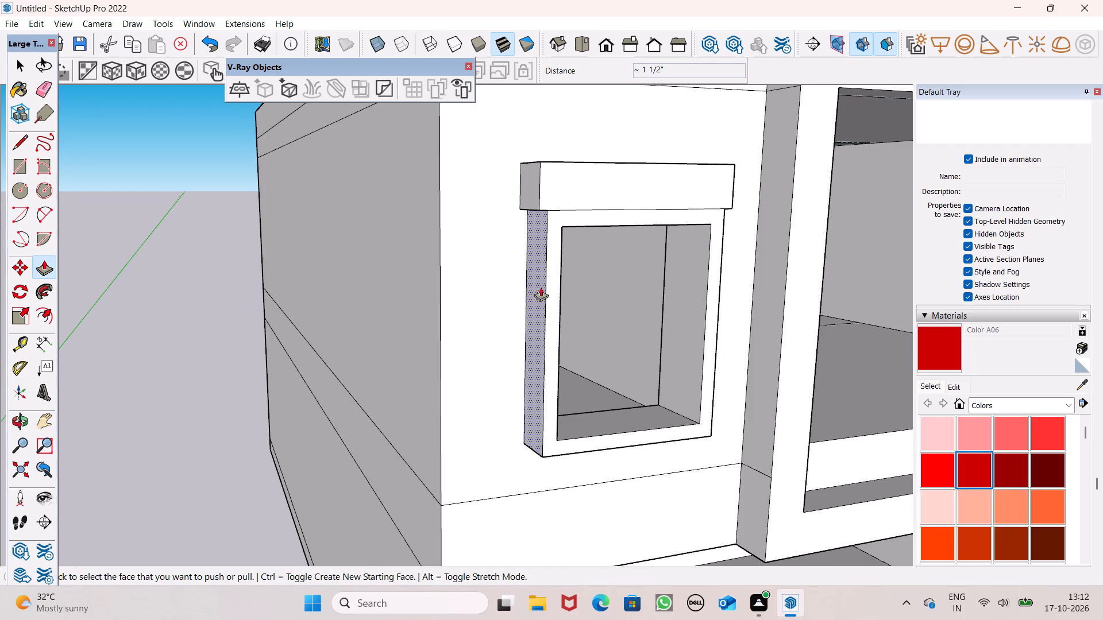
Pull the front face of the canopy above the window out about 2 7/16".
scroll(511, 290, "down", 4)
middle_click_drag(590, 210, 636, 197)
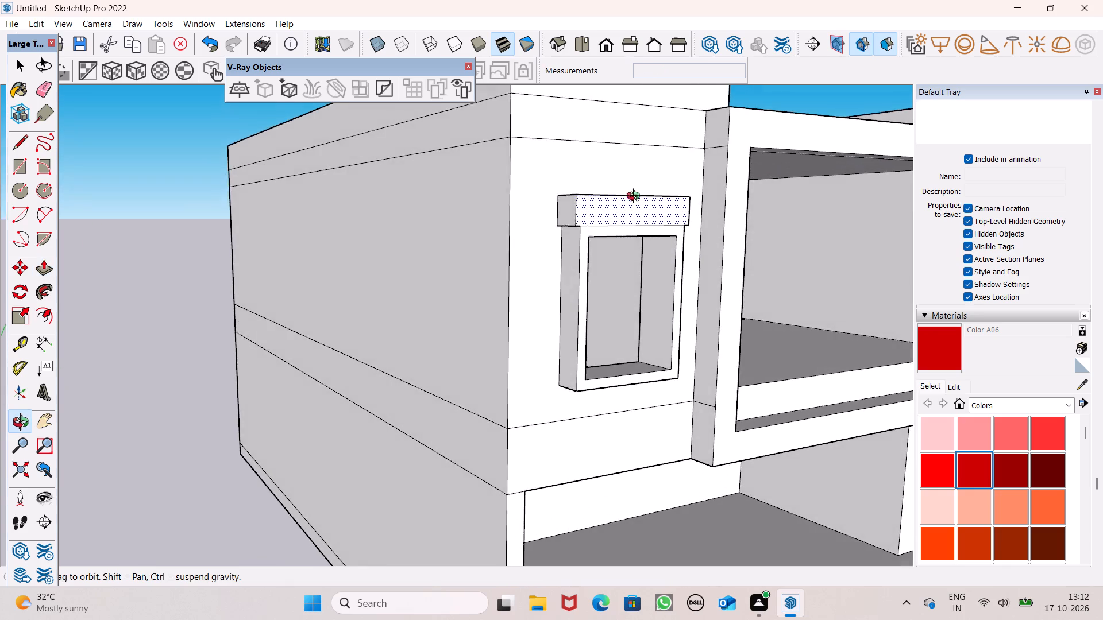
middle_click_drag(636, 197, 637, 196)
scroll(607, 213, "up", 6)
left_click_drag(612, 234, 619, 240)
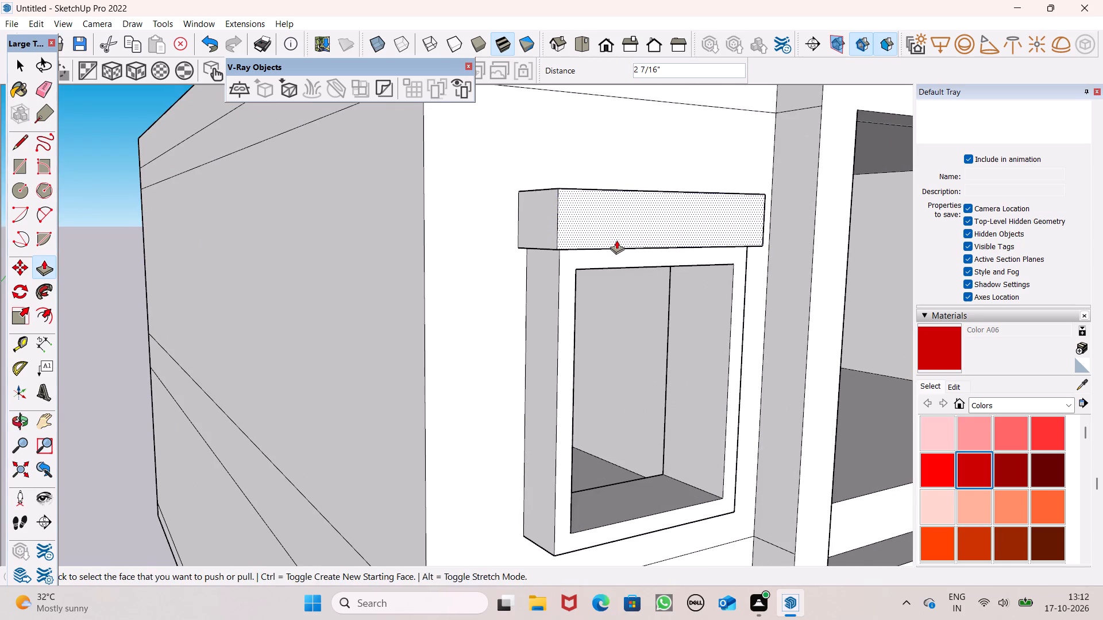
Extend the canopy's end nearest the building corner about 2 7/8" past the window frame.
scroll(586, 252, "down", 4)
middle_click_drag(628, 269, 669, 180)
scroll(580, 259, "down", 5)
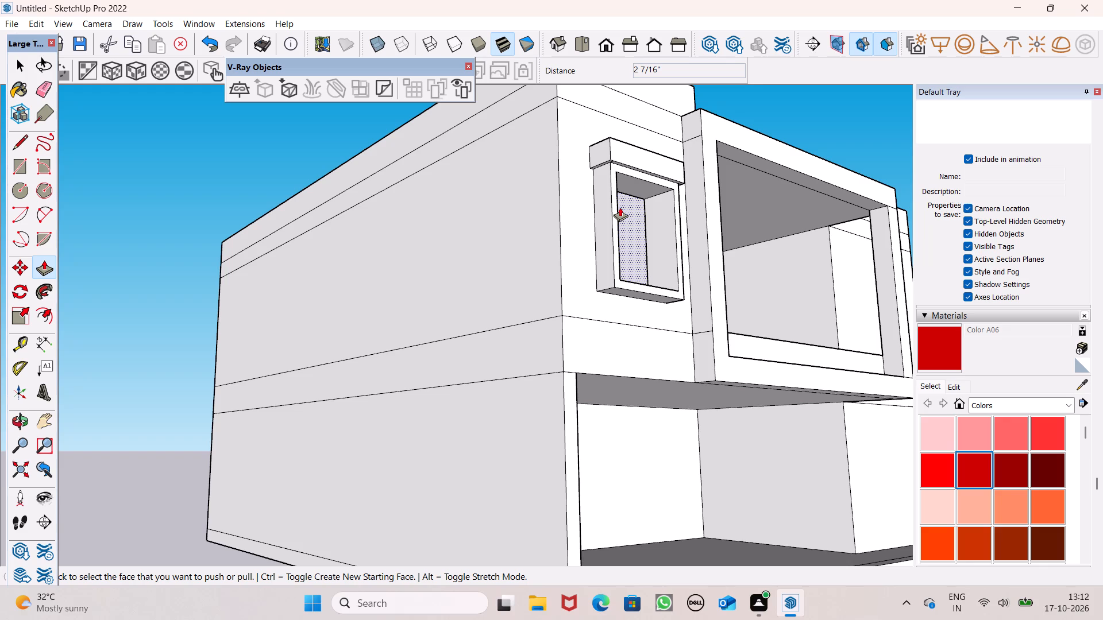
scroll(585, 204, "down", 3)
middle_click_drag(576, 211, 461, 327)
scroll(500, 269, "up", 3)
middle_click_drag(500, 280, 565, 296)
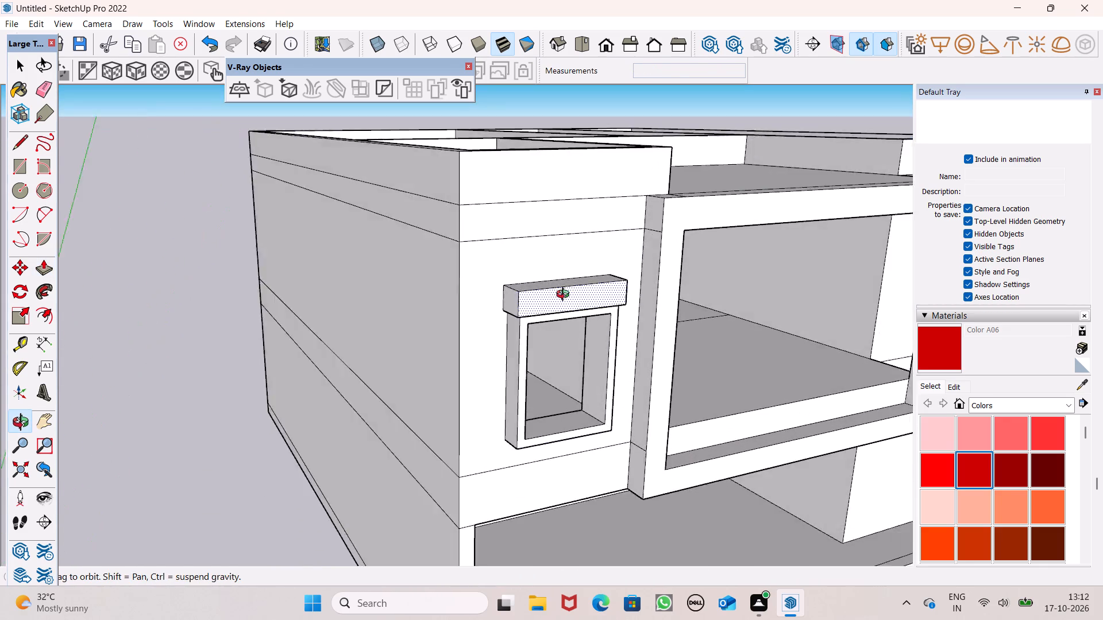
middle_click_drag(565, 296, 579, 292)
scroll(577, 295, "up", 1)
left_click_drag(526, 303, 520, 307)
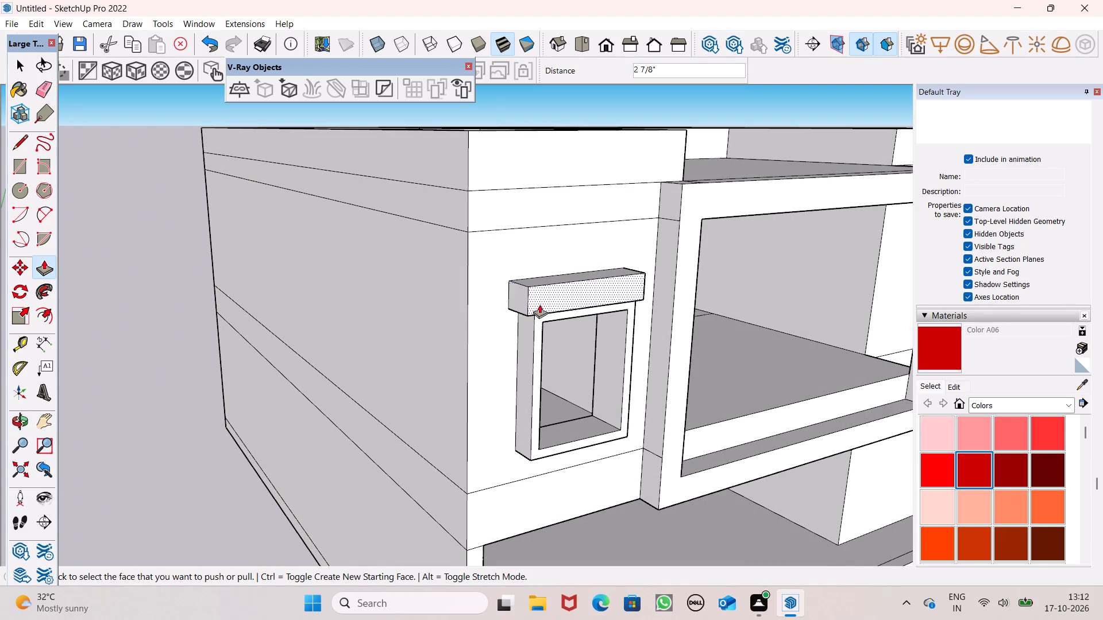
Extend the canopy's opposite end, towards the projecting front frame, about 6 3/4" past the window frame.
scroll(542, 295, "down", 2)
middle_click_drag(624, 299, 384, 360)
scroll(415, 369, "up", 3)
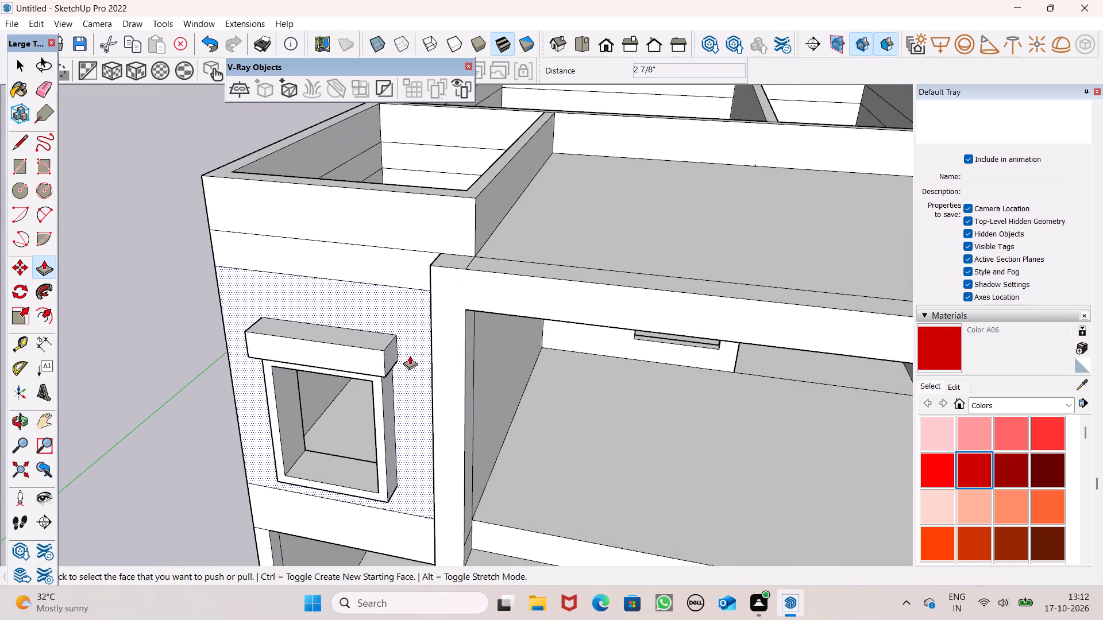
left_click_drag(391, 352, 408, 354)
Push the canopy's top face down 3" to make it thinner.
scroll(465, 304, "down", 3)
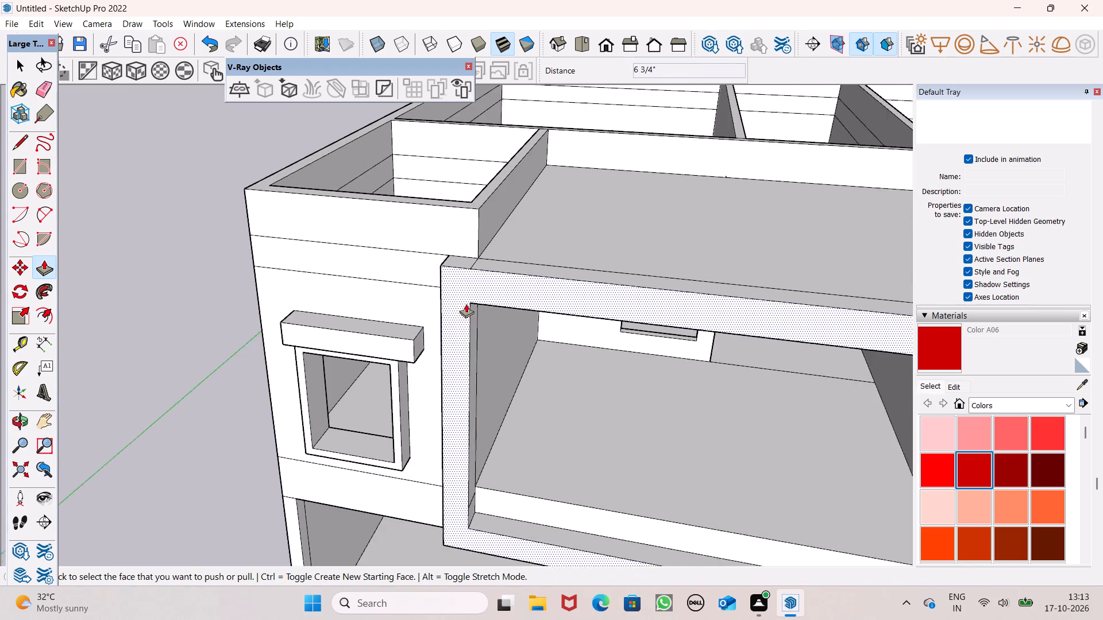
scroll(466, 304, "down", 2)
middle_click_drag(425, 332, 506, 263)
middle_click_drag(418, 287, 458, 351)
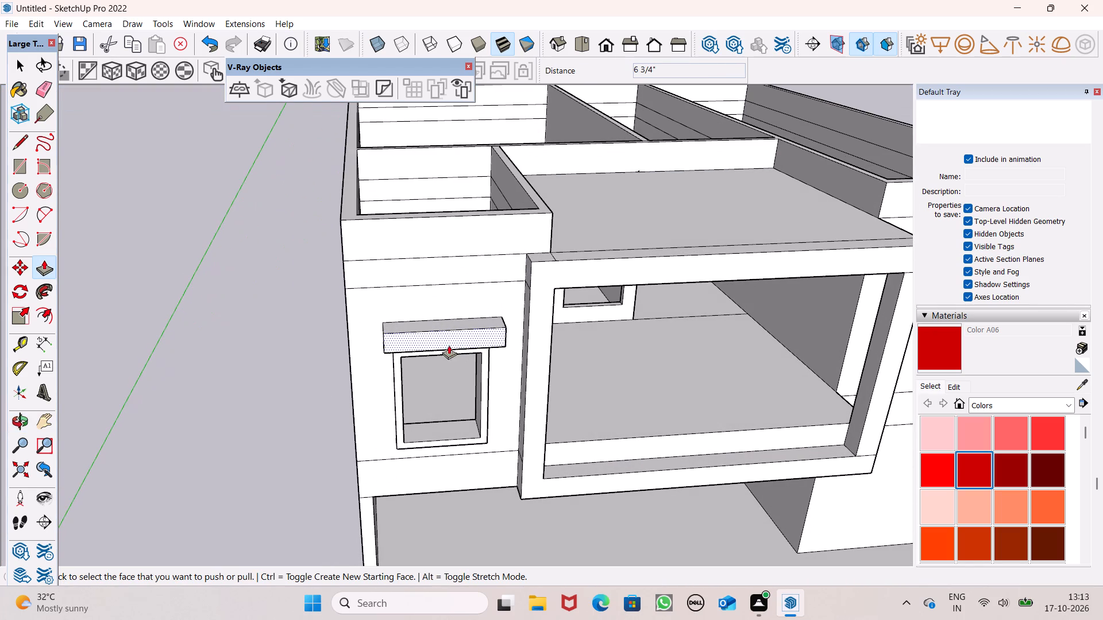
left_click(442, 323)
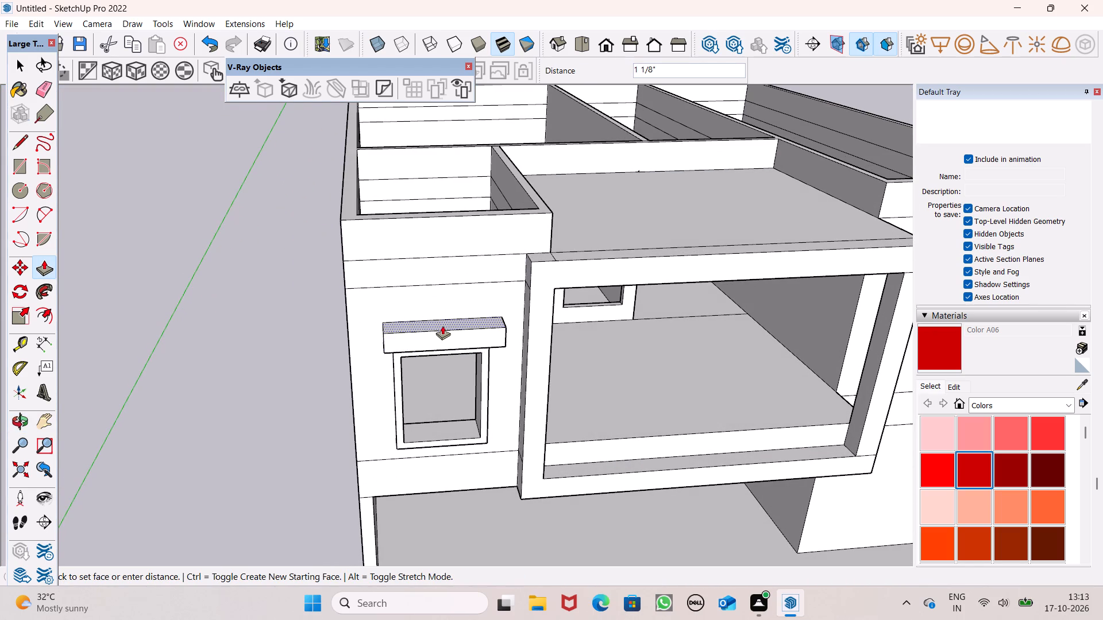
scroll(430, 284, "down", 4)
middle_click_drag(452, 336, 450, 238)
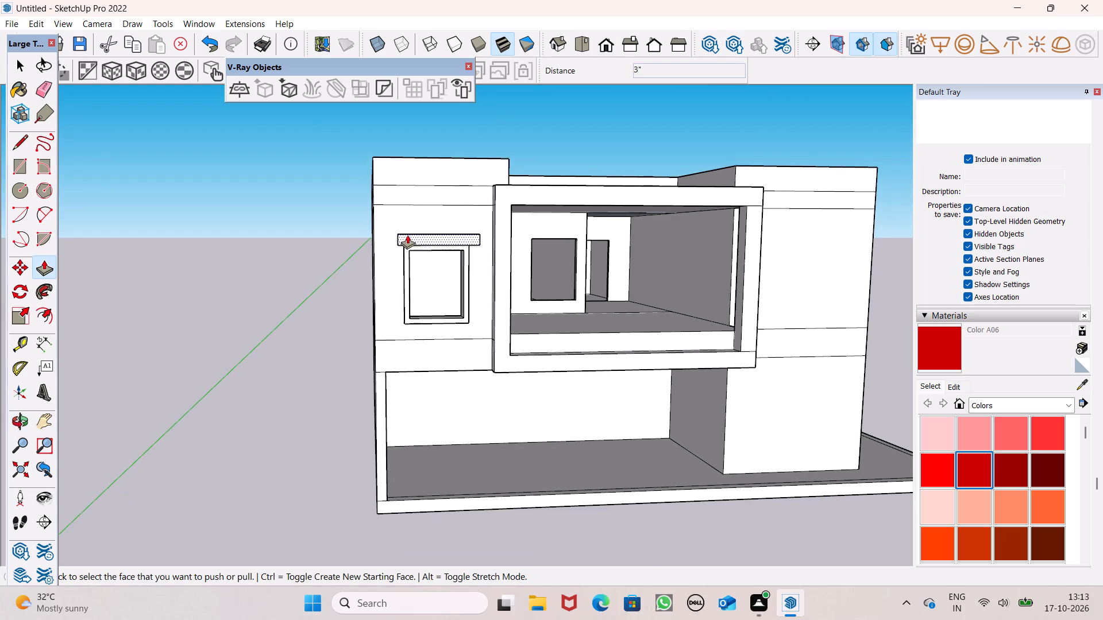
key("space")
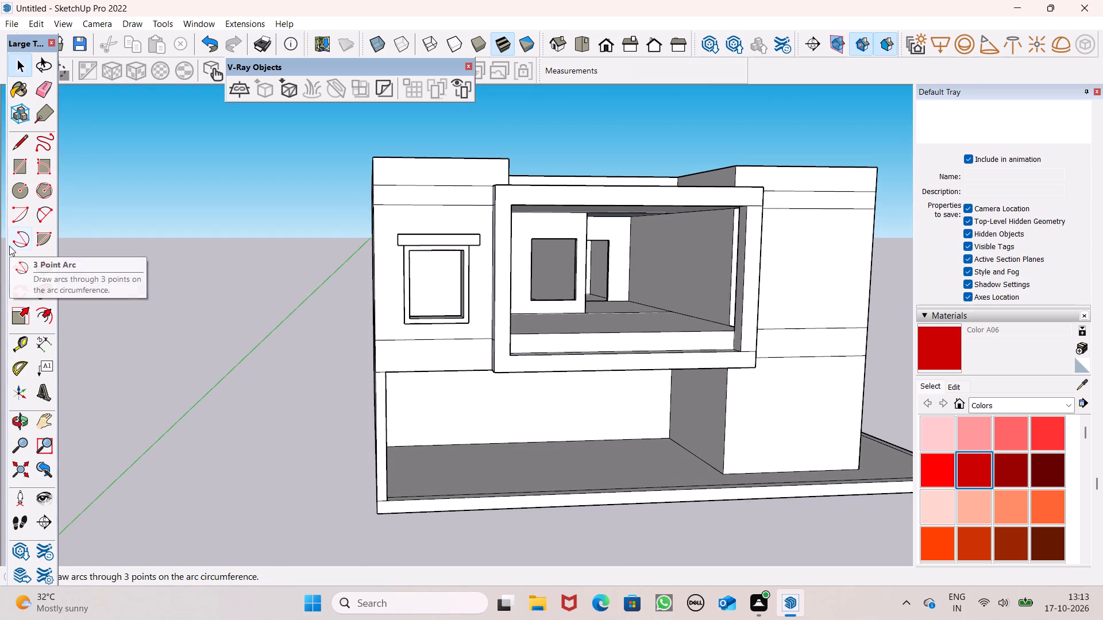
Erase the two horizontal floor-level lines across the front wall of the block to the right of the projecting frame.
scroll(391, 261, "down", 2)
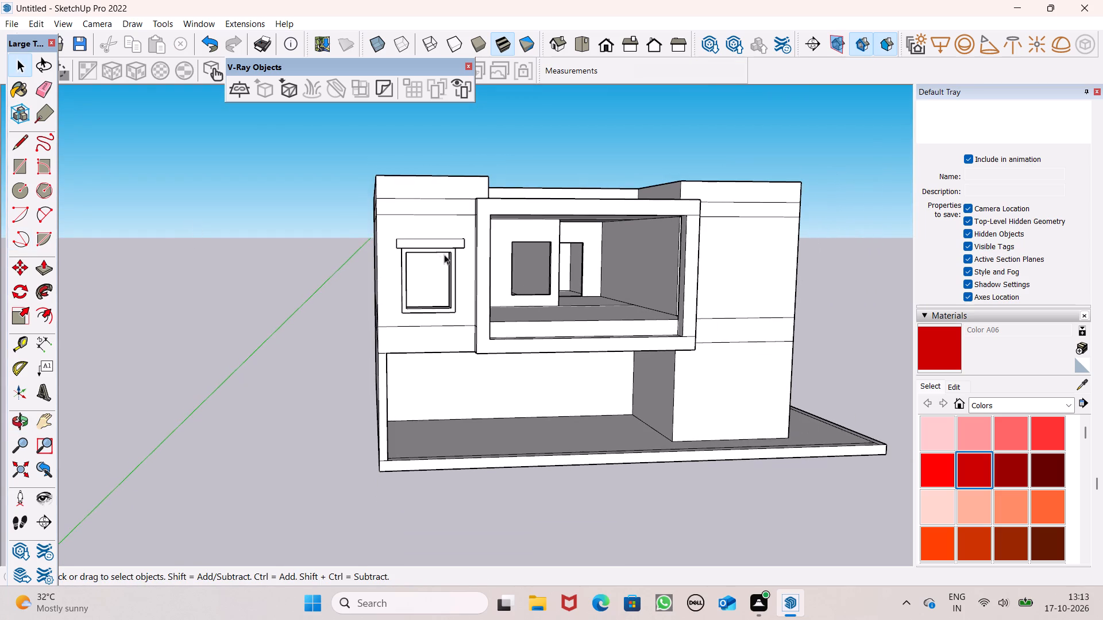
scroll(444, 254, "down", 2)
middle_click_drag(586, 310, 491, 350)
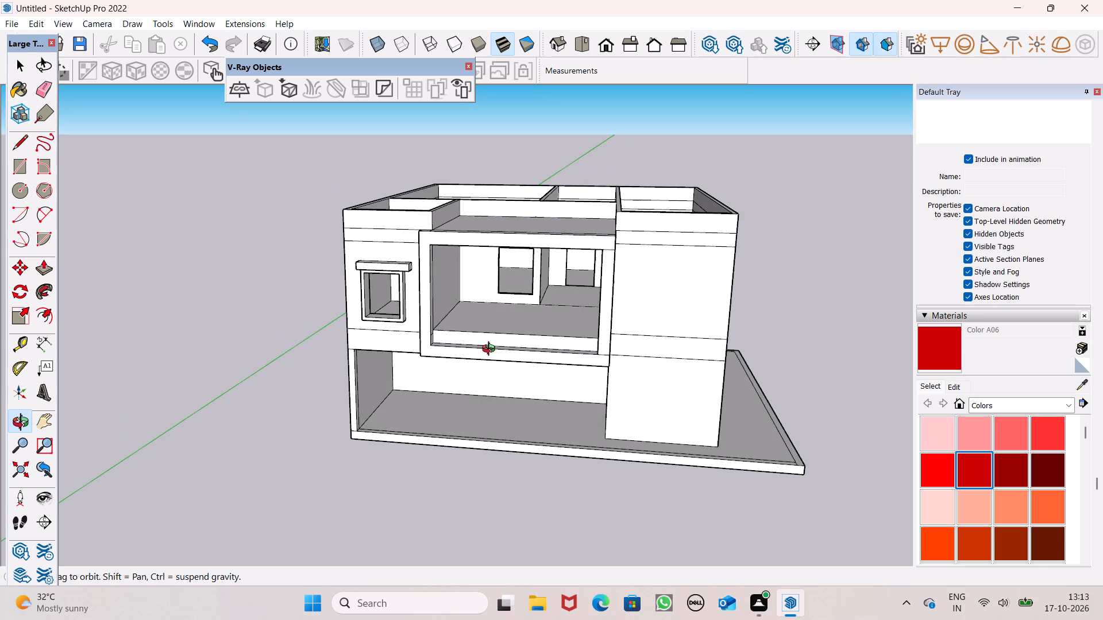
middle_click_drag(491, 350, 492, 350)
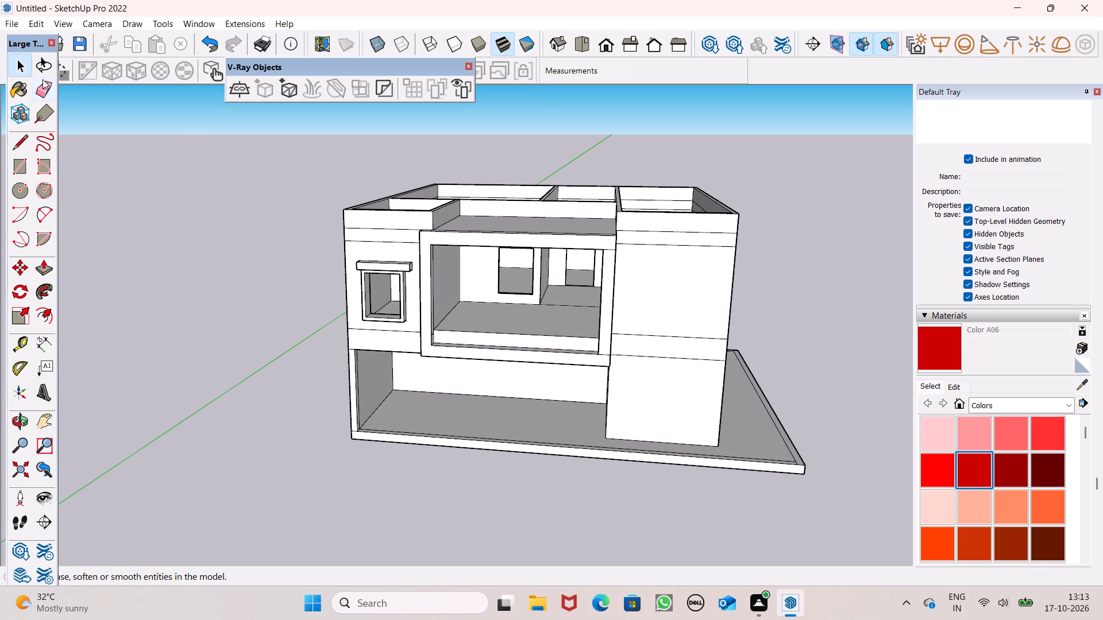
left_click(43, 79)
left_click_drag(699, 313, 670, 366)
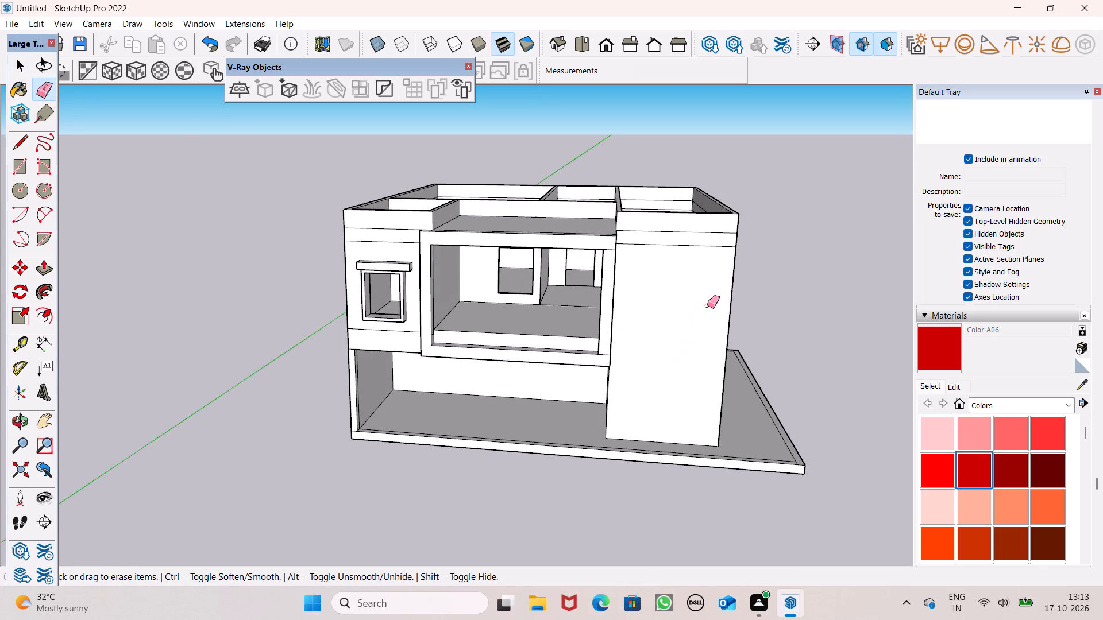
Draw a rectangle about 8' 1 3/4" by 7' 1 9/16" on the ground-floor front wall of the right block.
middle_click_drag(738, 335, 738, 310)
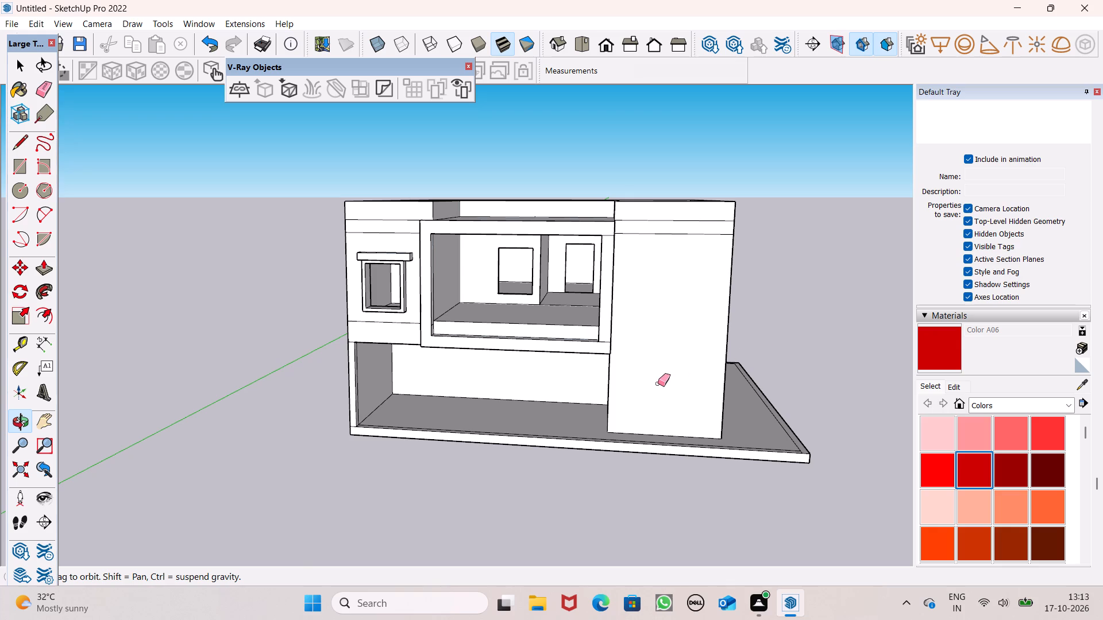
middle_click_drag(655, 383, 678, 379)
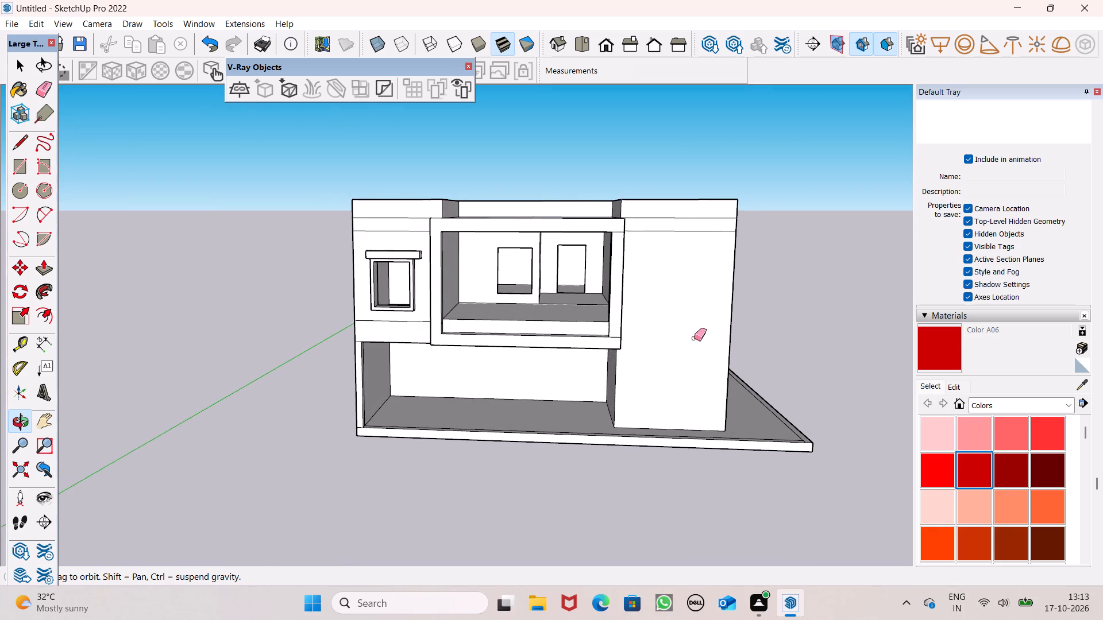
scroll(695, 343, "down", 2)
scroll(699, 296, "down", 2)
middle_click_drag(698, 313, 701, 361)
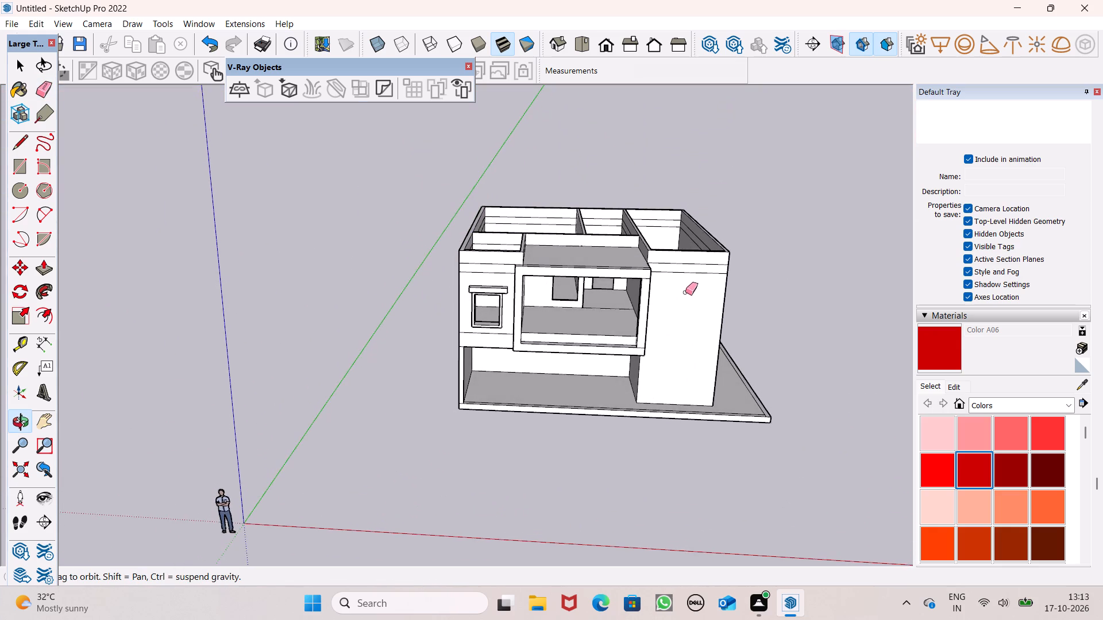
scroll(685, 292, "down", 4)
middle_click_drag(682, 319, 651, 412)
scroll(699, 251, "up", 5)
middle_click_drag(711, 285, 808, 189)
middle_click_drag(699, 370, 670, 278)
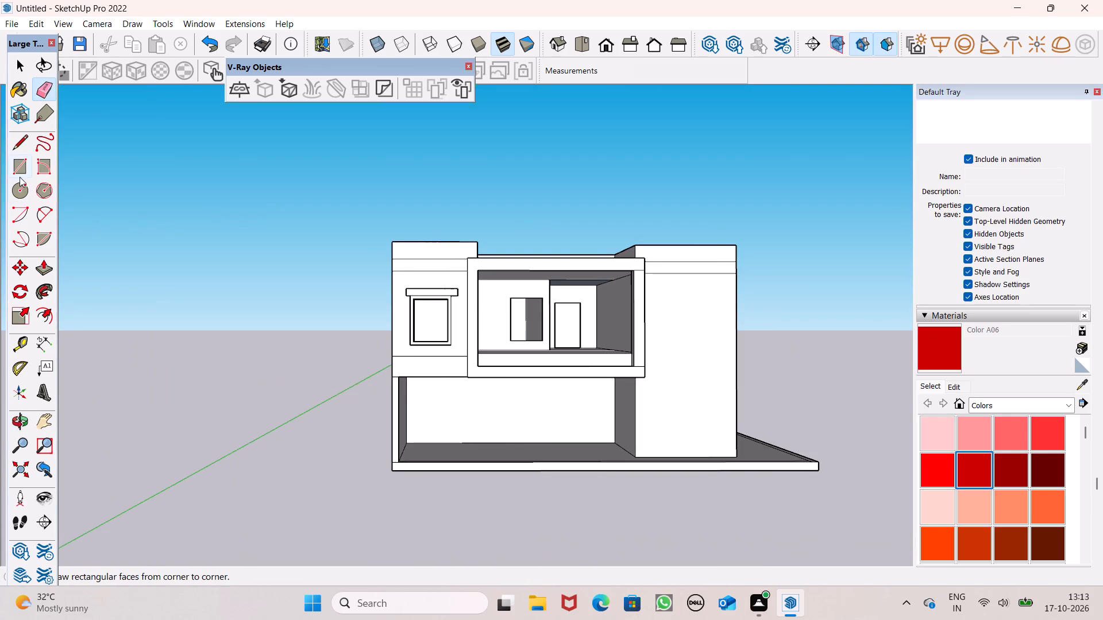
left_click(20, 175)
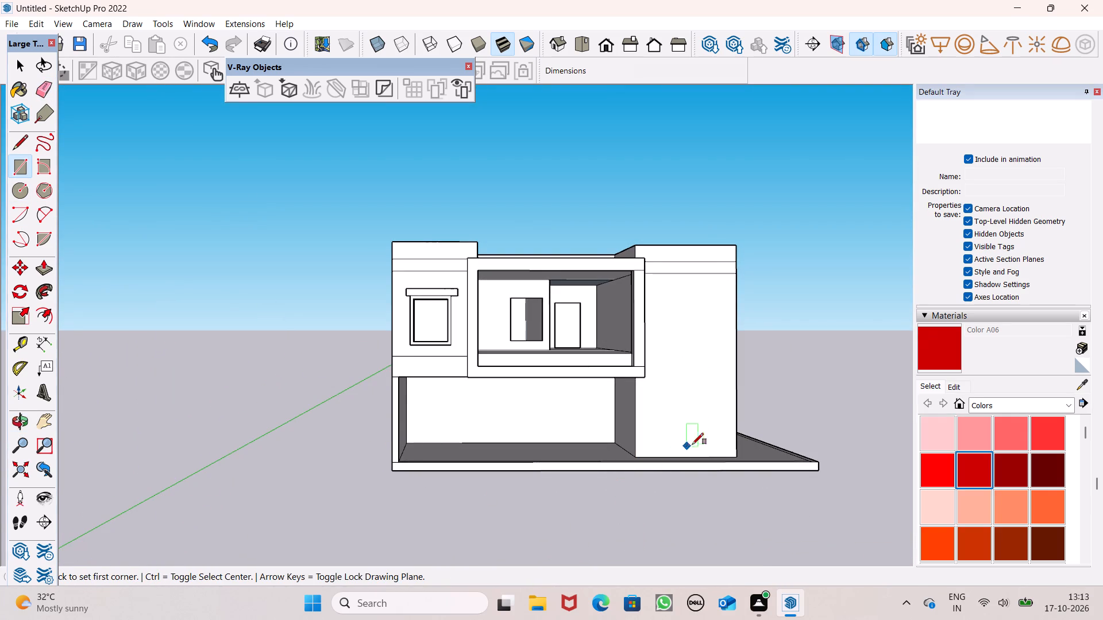
scroll(695, 442, "up", 3)
middle_click_drag(689, 450, 679, 474)
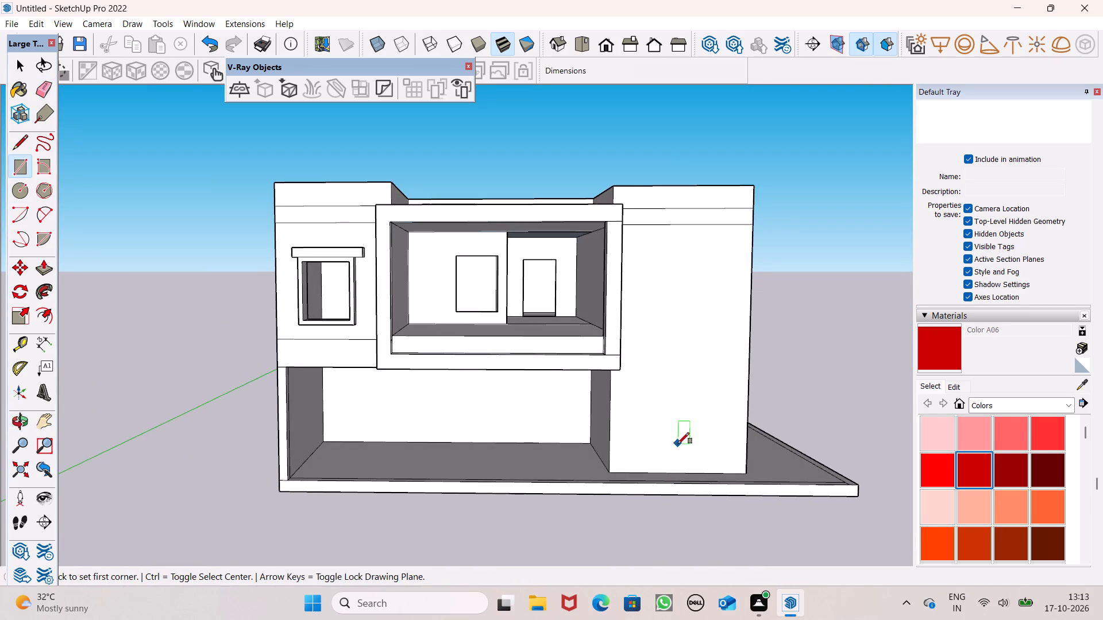
scroll(701, 410, "down", 1)
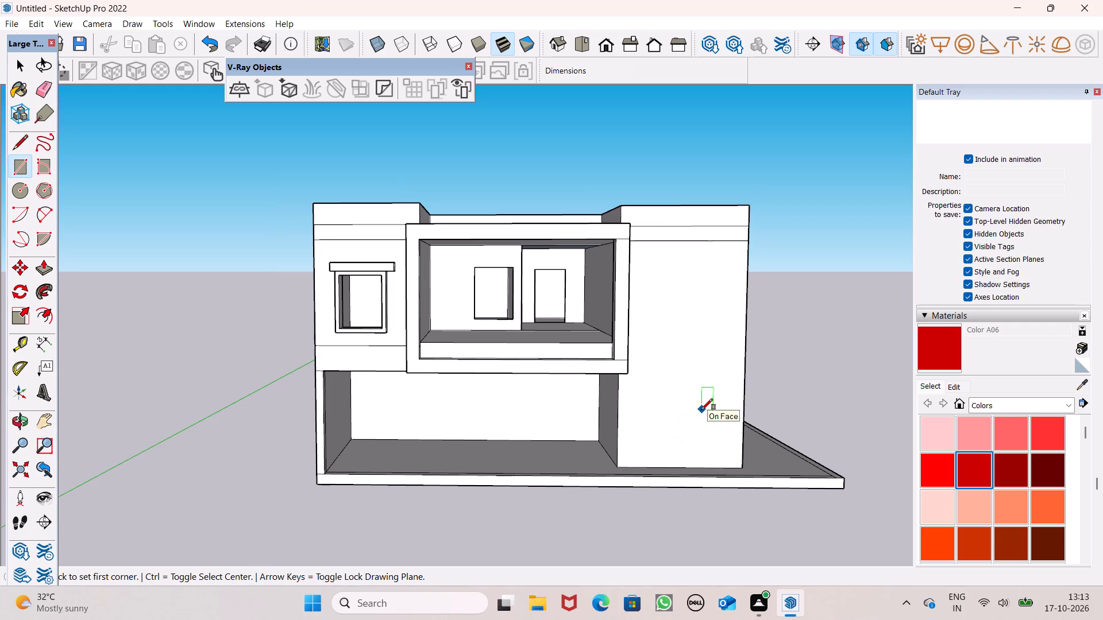
left_click(645, 384)
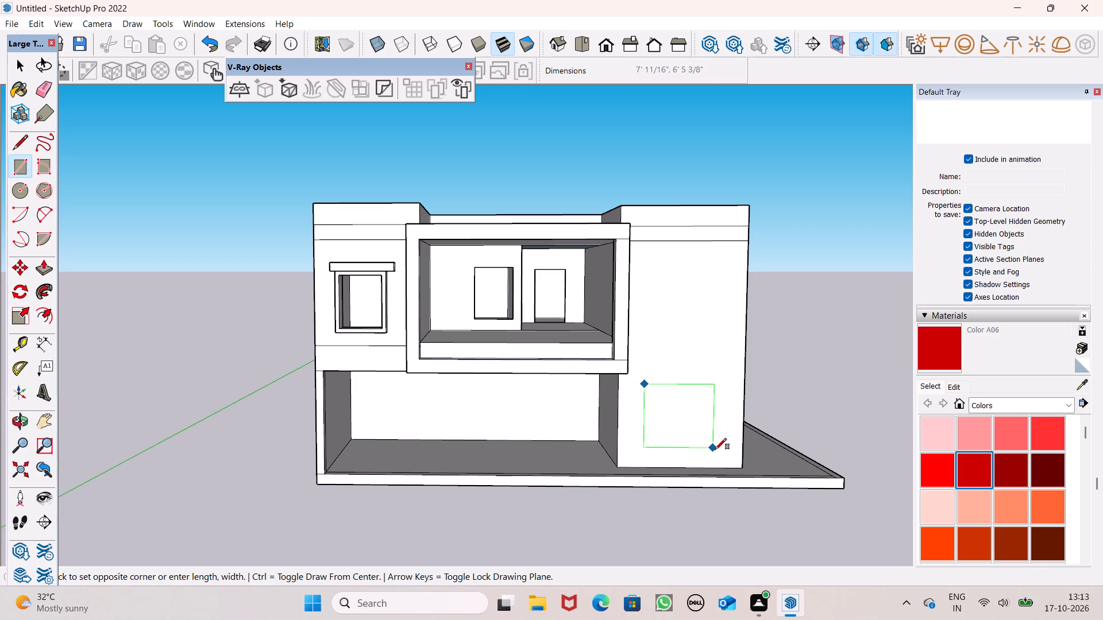
left_click(726, 456)
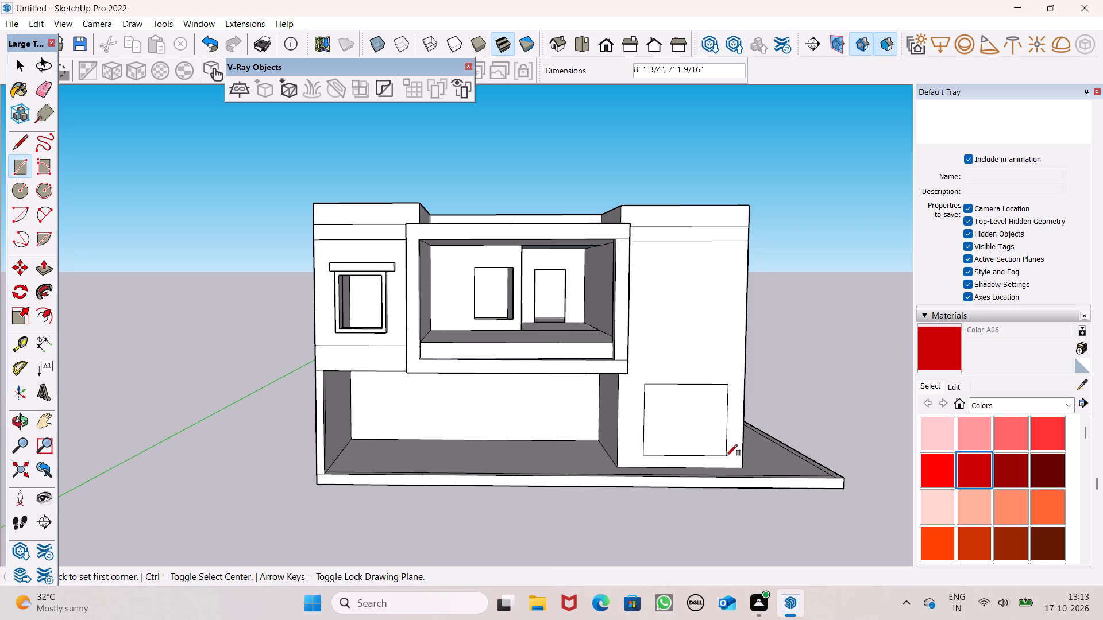
Push the rectangle about 8 1/8" through the wall to cut an opening into the right block.
left_click(46, 266)
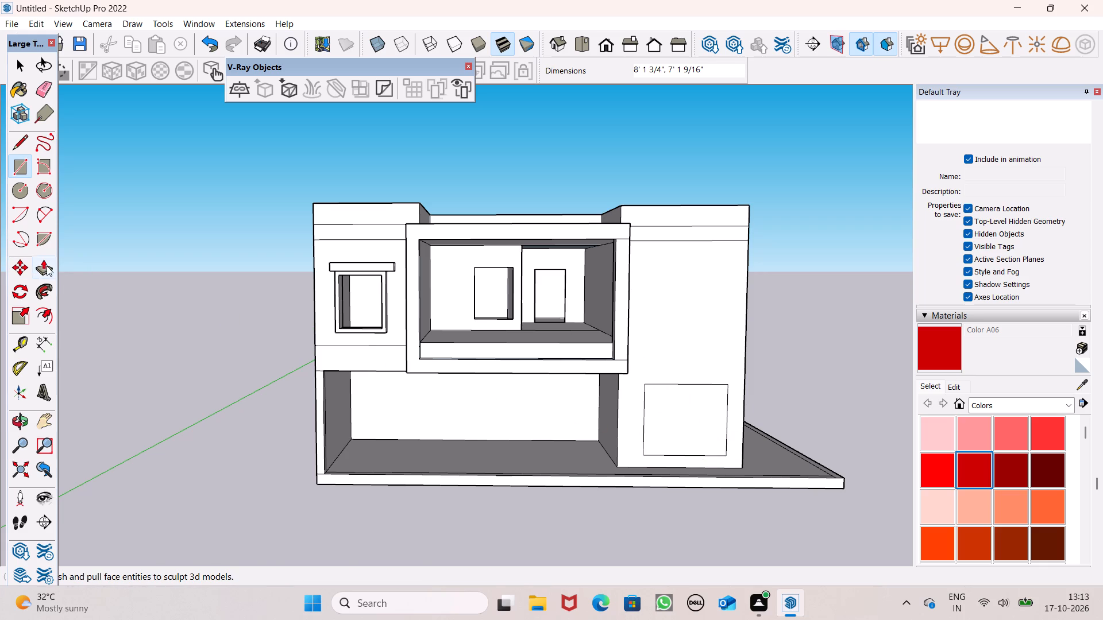
left_click_drag(674, 442, 680, 424)
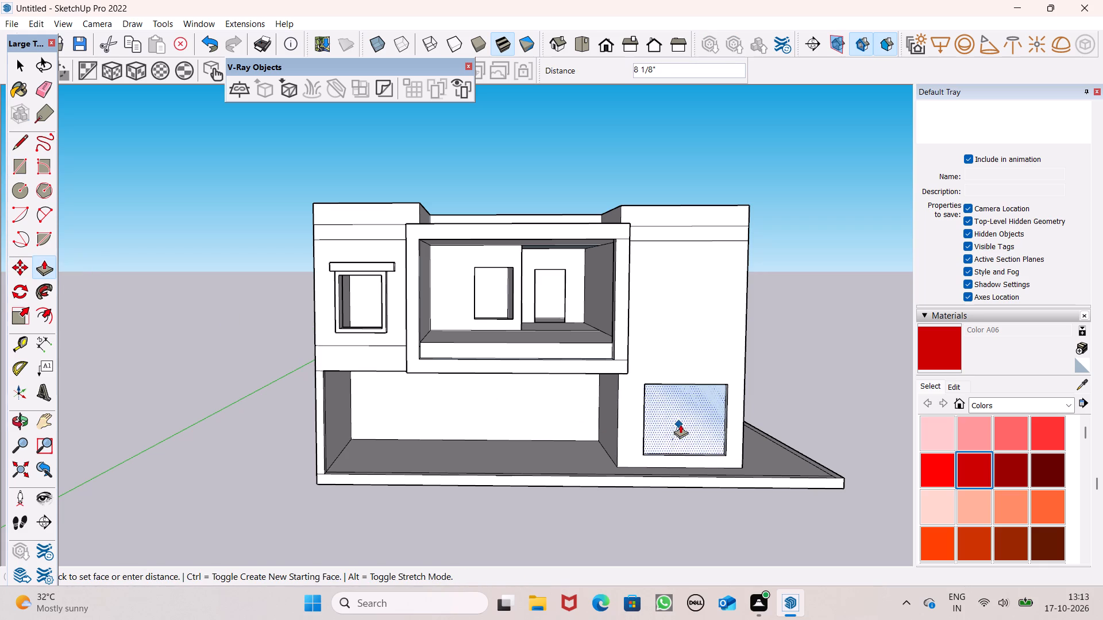
left_click_drag(680, 424, 687, 424)
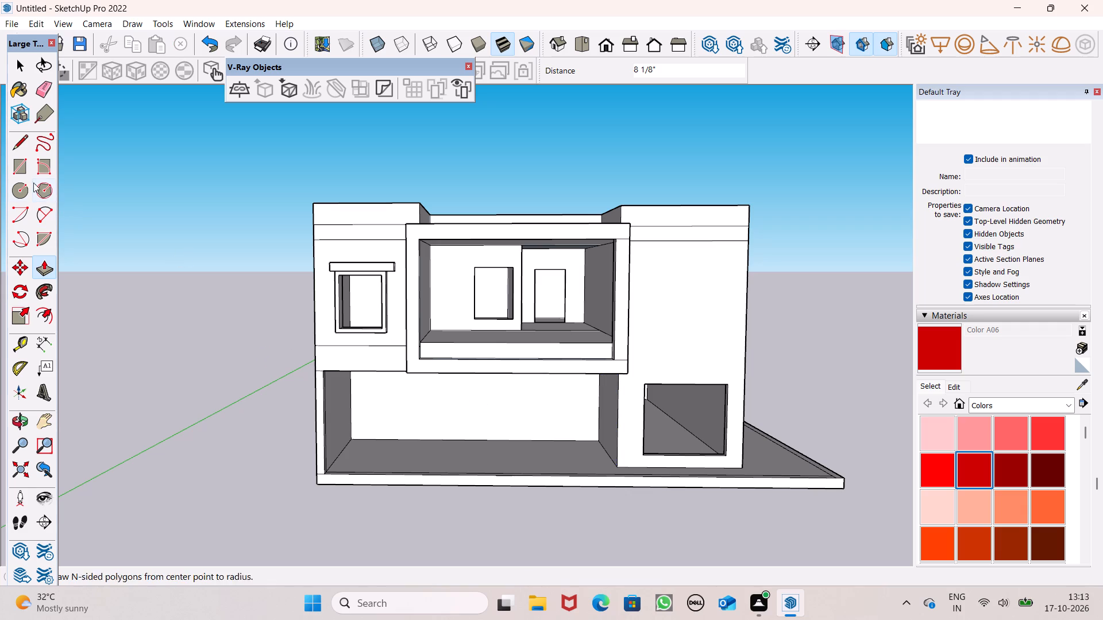
Push the bottom face of the new opening down about 1' 2 3/4" to reach the floor.
scroll(468, 410, "down", 1)
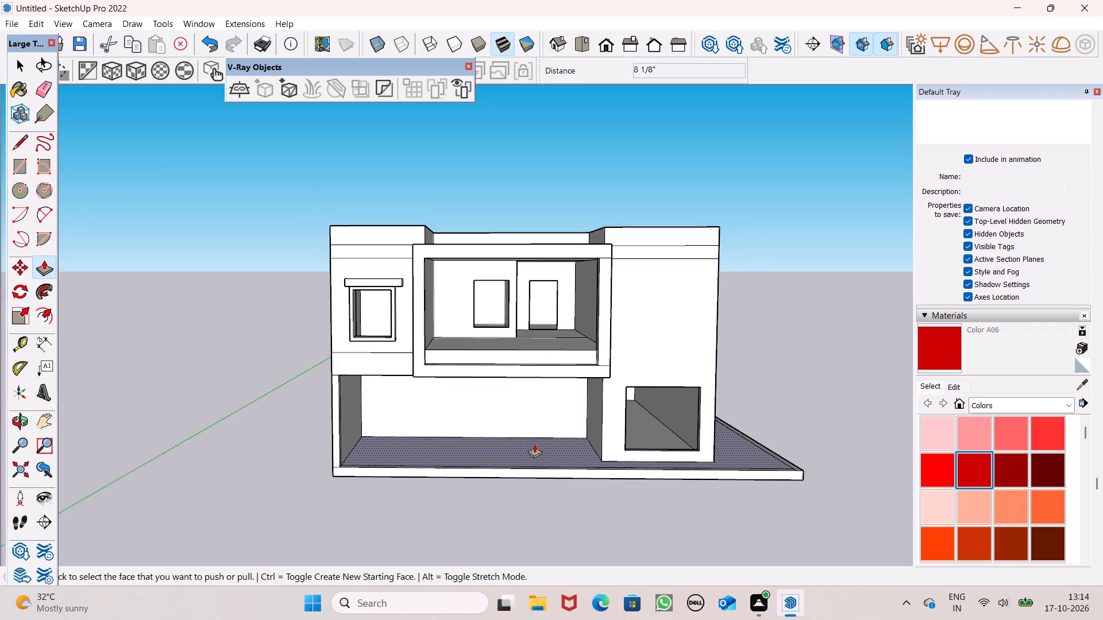
middle_click_drag(534, 452, 519, 553)
scroll(646, 518, "up", 7)
scroll(630, 452, "up", 5)
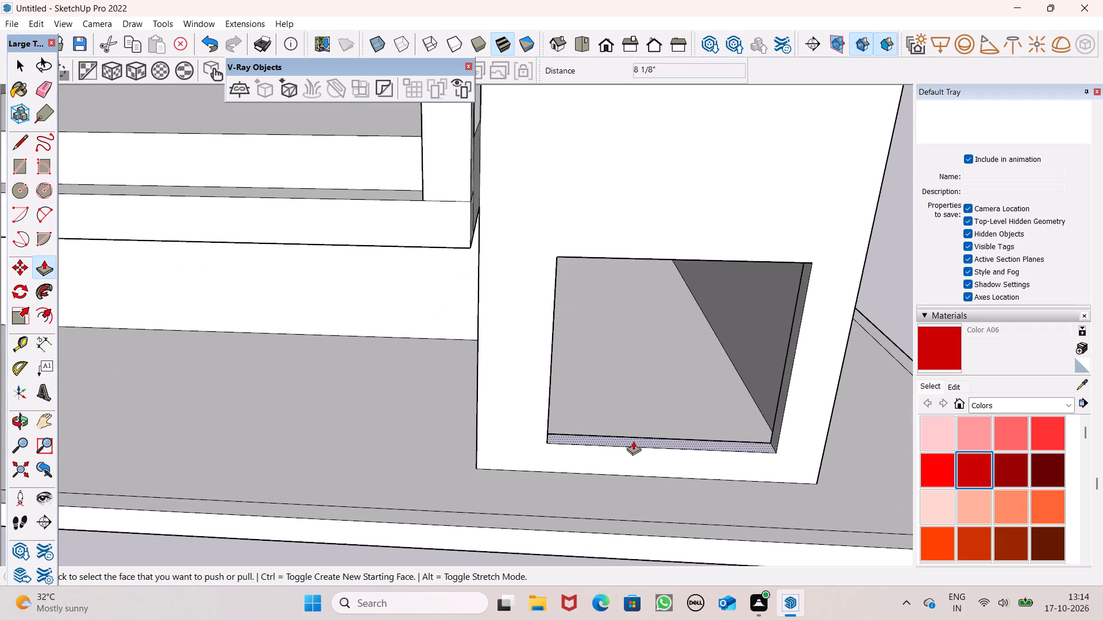
left_click_drag(628, 442, 620, 472)
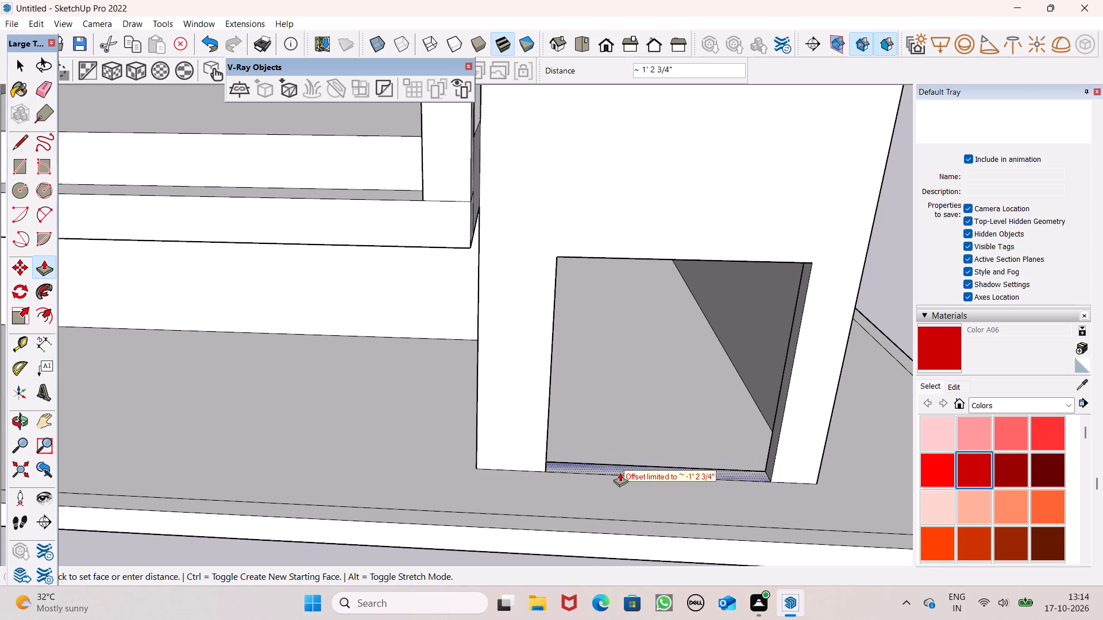
left_click_drag(620, 472, 625, 498)
Draw a rectangle about 8' by 6' 1/4", standing on the floor, on the right block's ground-floor side wall facing the open area.
middle_click_drag(568, 483, 631, 460)
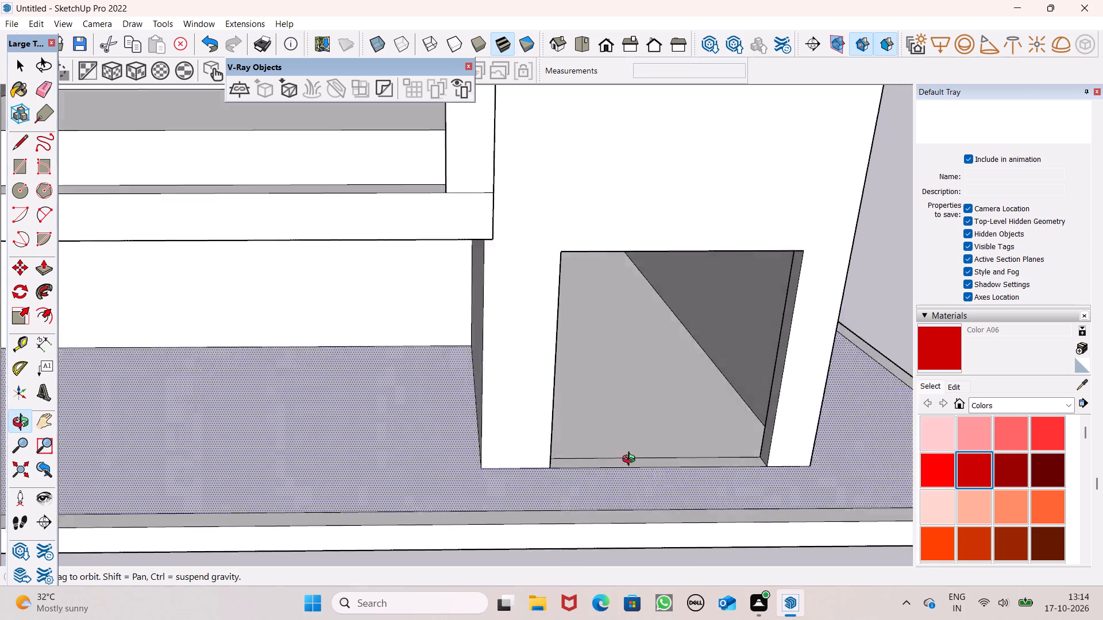
middle_click_drag(631, 460, 799, 434)
scroll(568, 420, "up", 1)
middle_click_drag(567, 420, 658, 409)
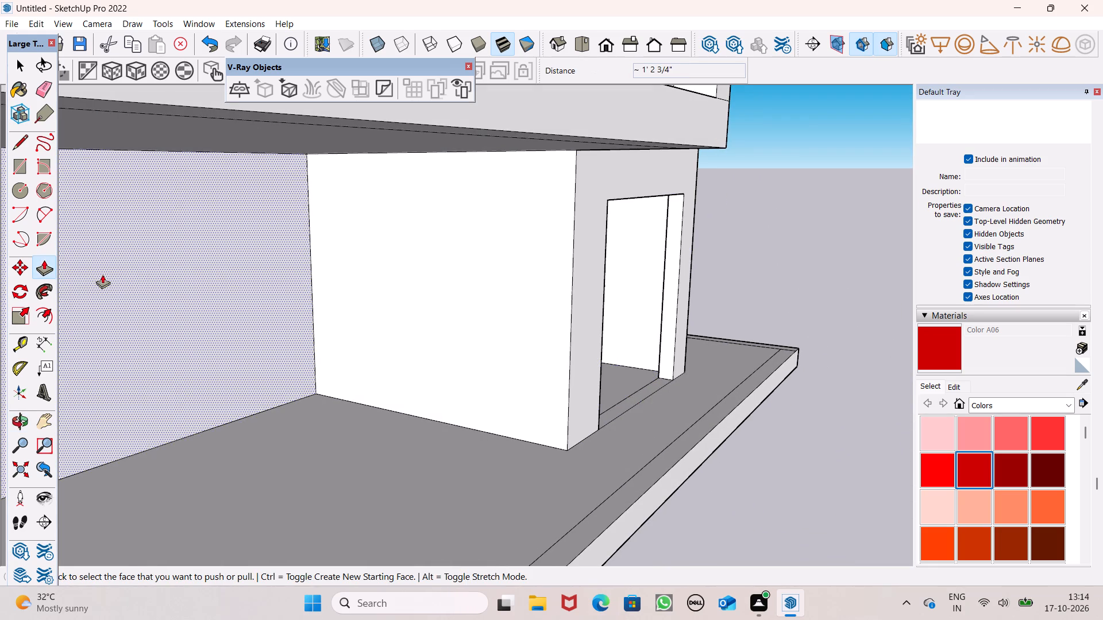
left_click(17, 170)
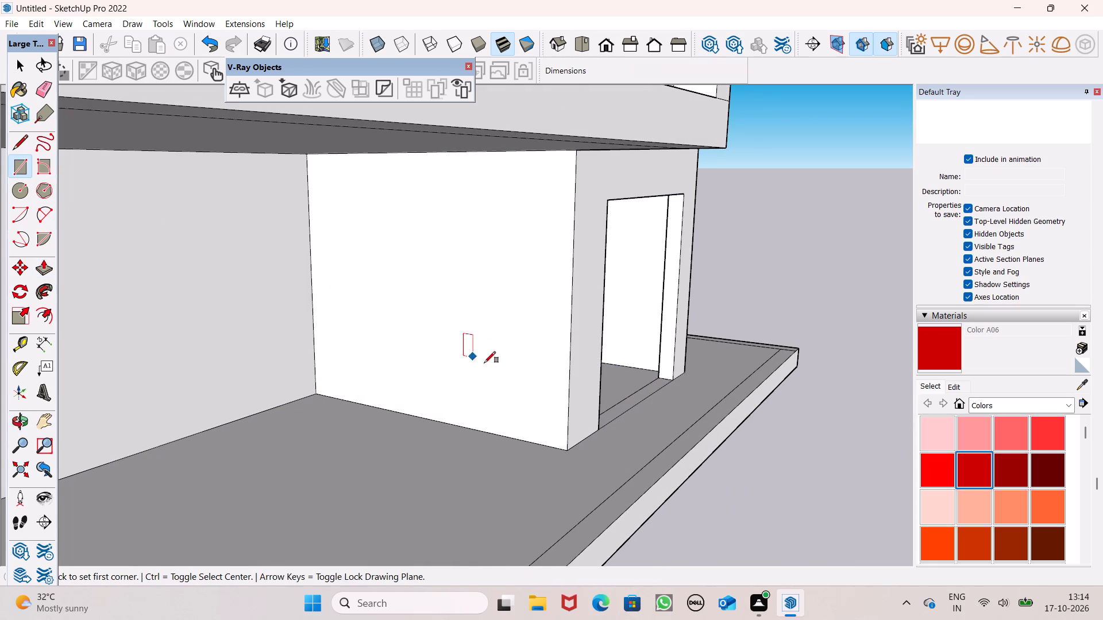
scroll(486, 363, "down", 2)
middle_click_drag(647, 378, 664, 362)
scroll(508, 323, "up", 2)
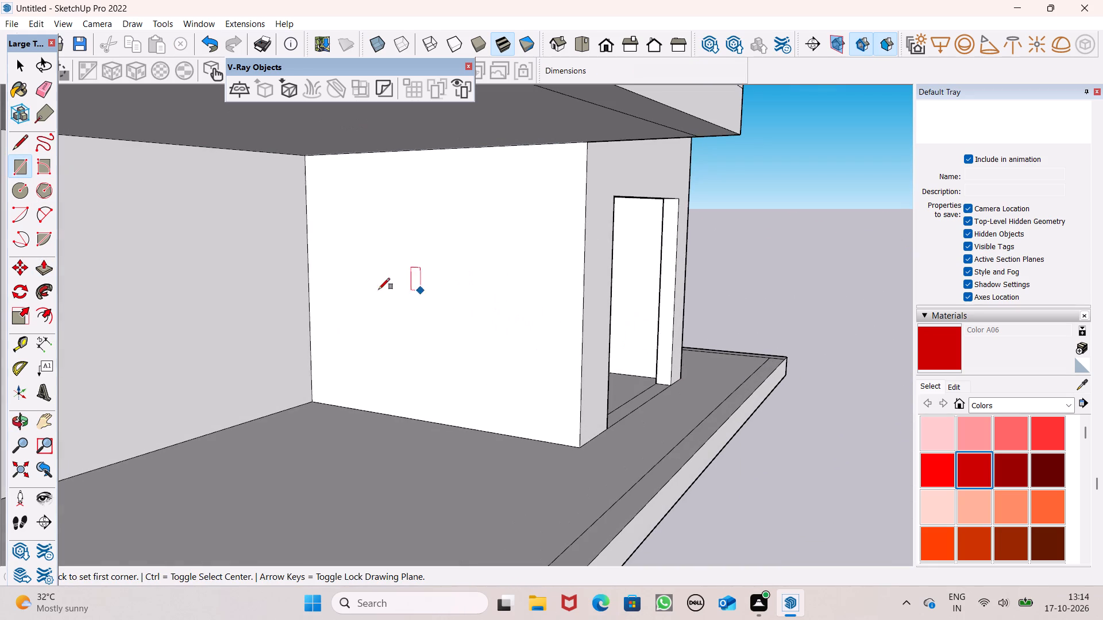
left_click(366, 207)
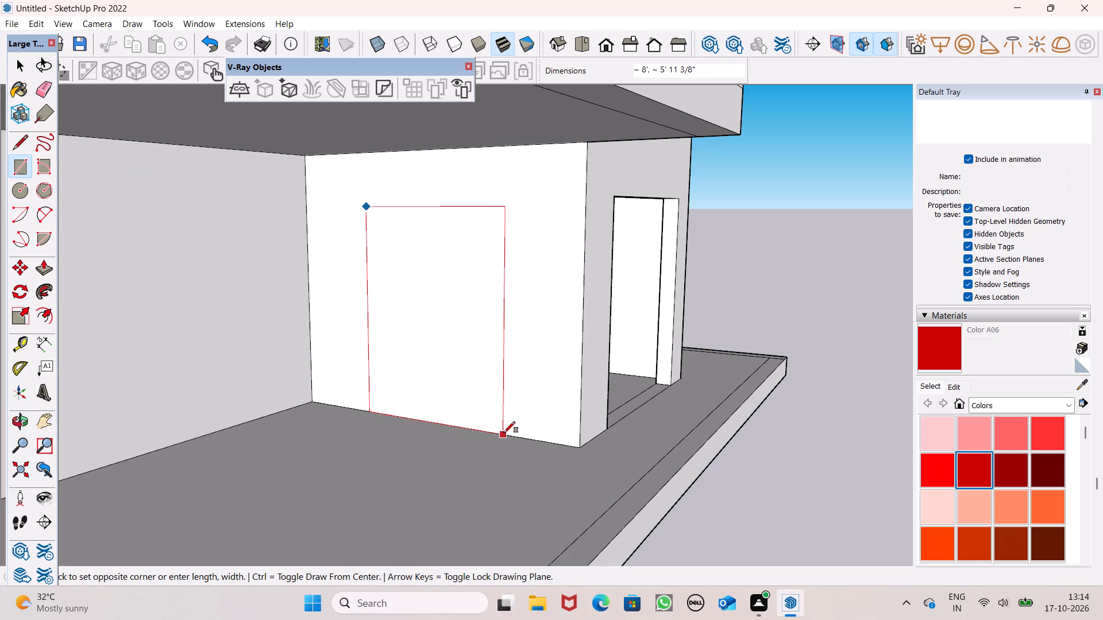
left_click(505, 433)
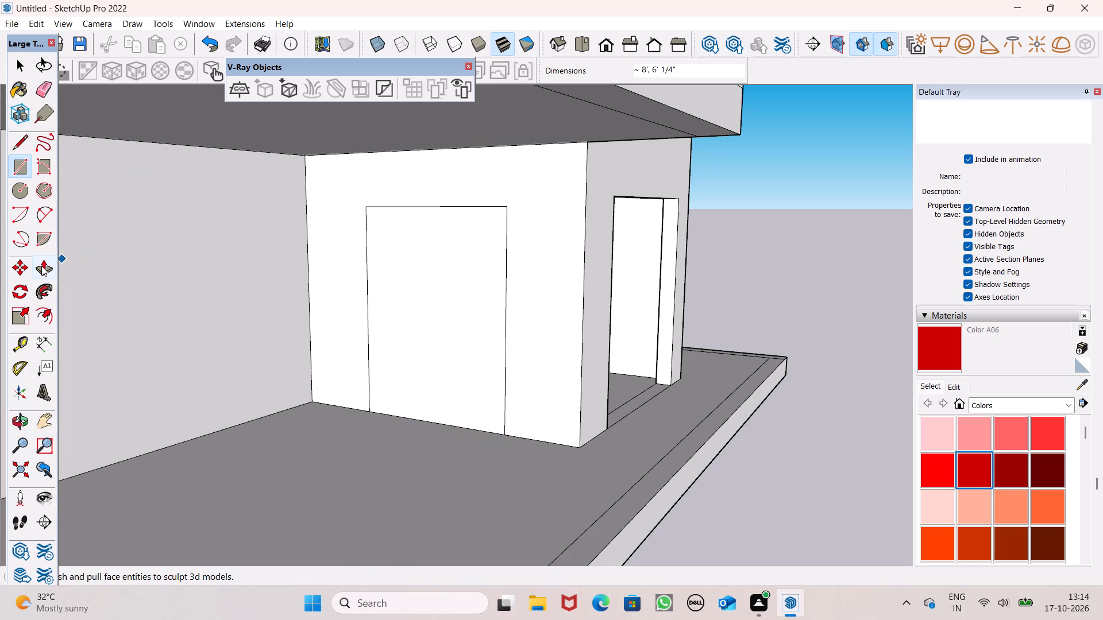
Push the side-wall rectangle 6" through the wall to cut a second door opening into the right block.
left_click(50, 269)
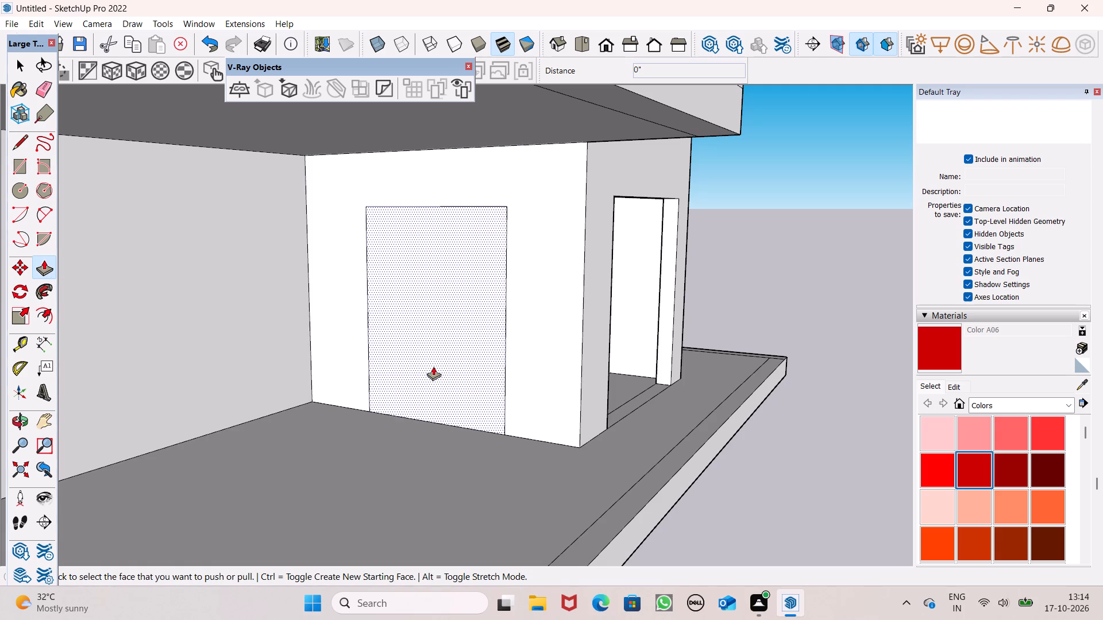
left_click_drag(430, 409, 448, 401)
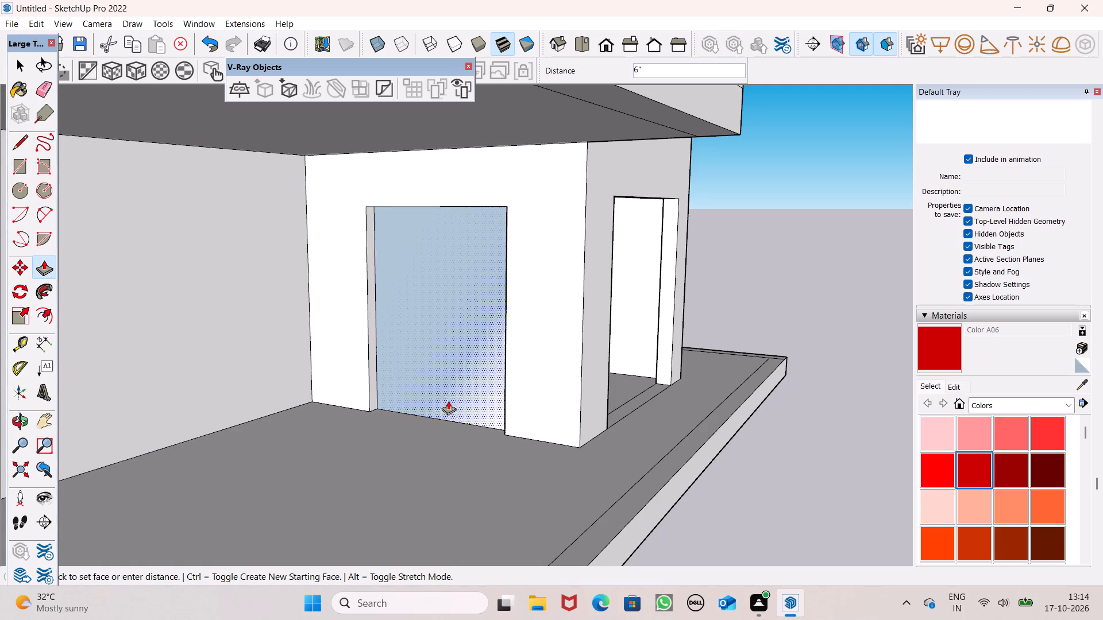
left_click_drag(448, 401, 468, 395)
Examine the two ground-floor door openings and the whole building from the front and above.
scroll(466, 387, "down", 4)
middle_click_drag(512, 395, 591, 377)
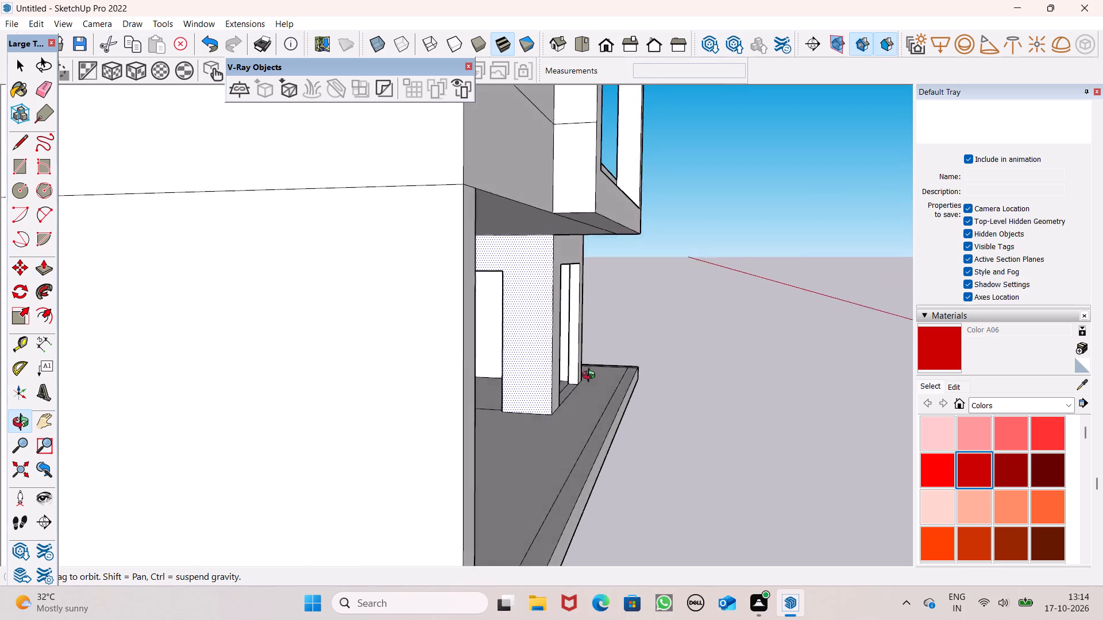
middle_click_drag(591, 377, 381, 381)
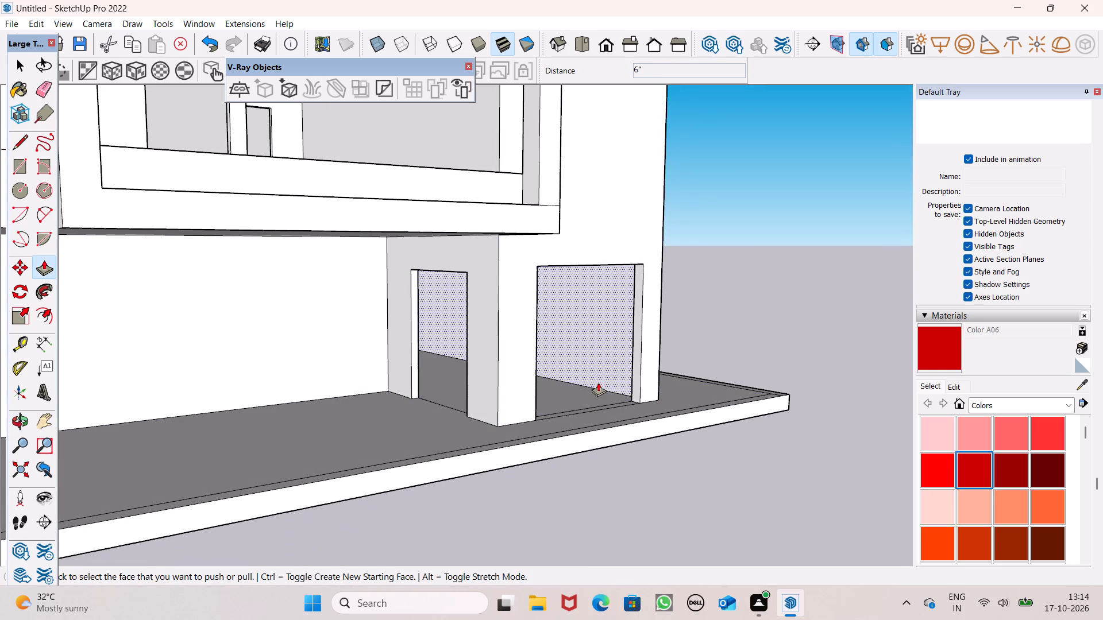
scroll(596, 386, "down", 1)
middle_click_drag(600, 393, 414, 449)
scroll(532, 354, "down", 4)
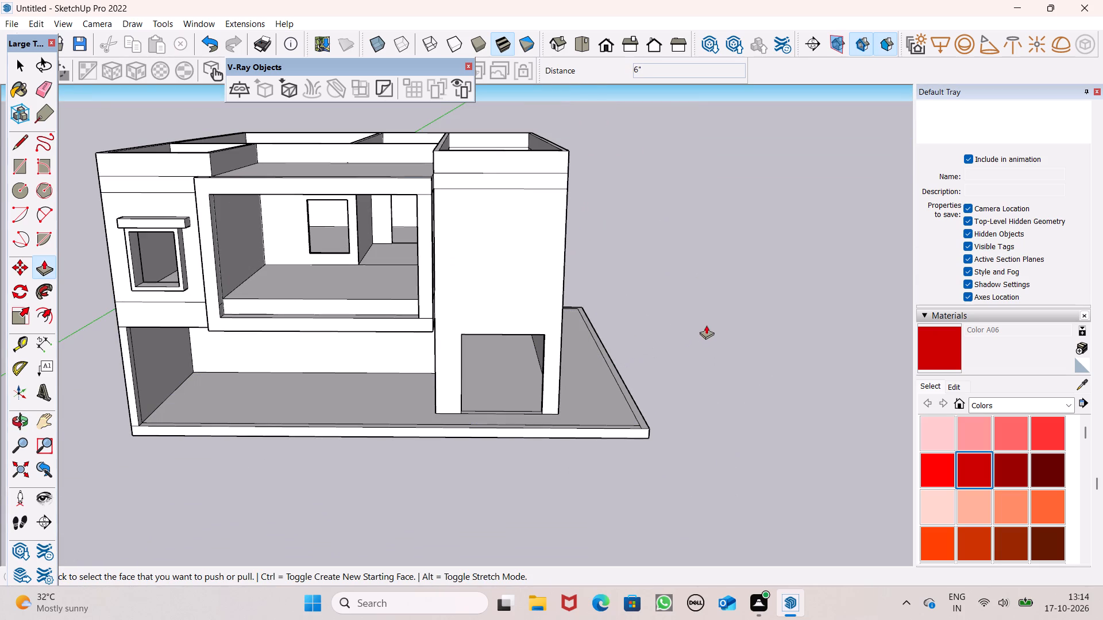
scroll(706, 325, "down", 3)
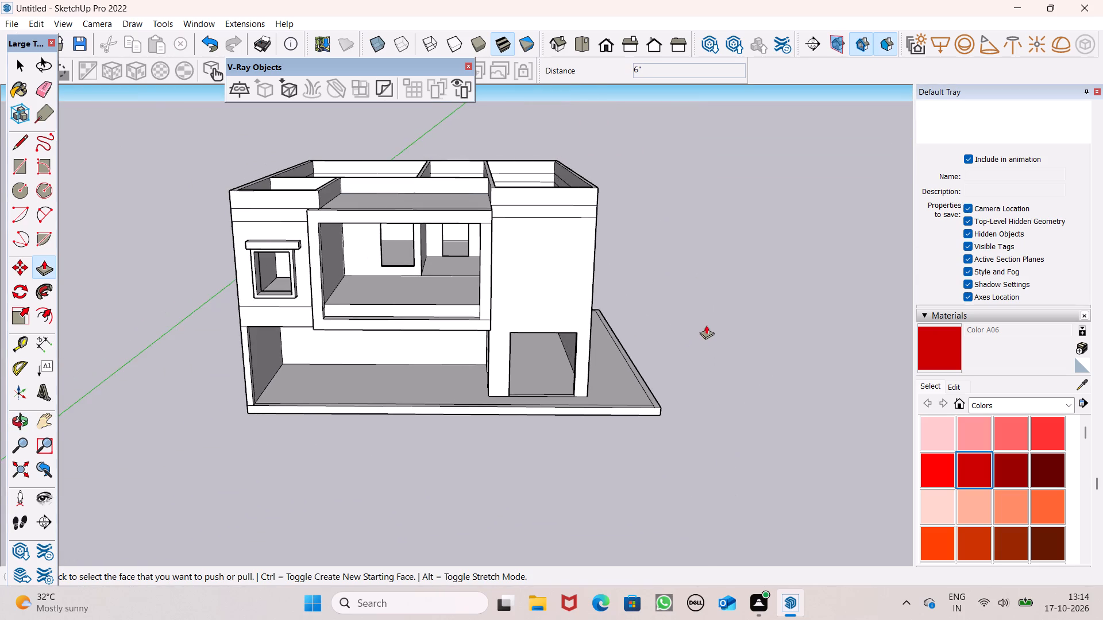
middle_click_drag(709, 324, 748, 443)
scroll(709, 302, "down", 3)
middle_click_drag(715, 285, 716, 311)
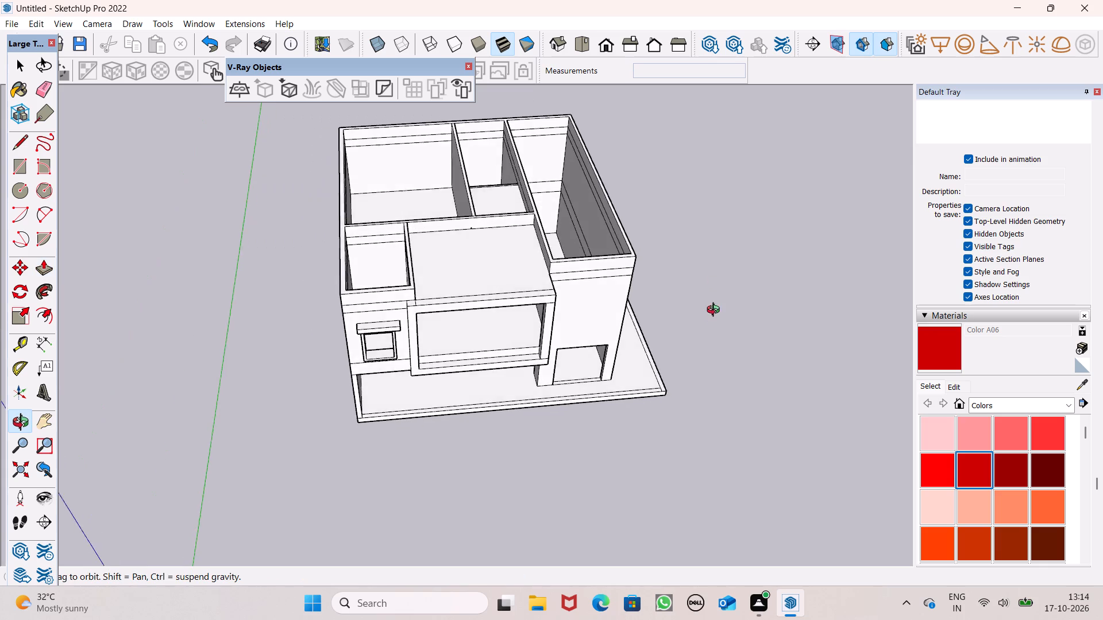
middle_click_drag(716, 311, 672, 305)
scroll(801, 221, "down", 5)
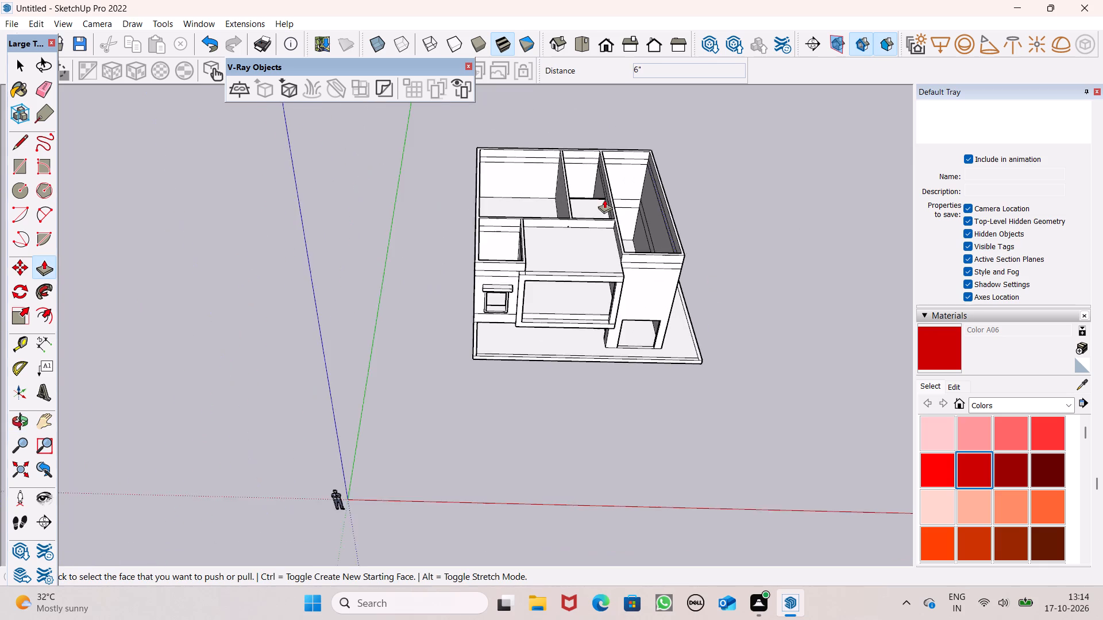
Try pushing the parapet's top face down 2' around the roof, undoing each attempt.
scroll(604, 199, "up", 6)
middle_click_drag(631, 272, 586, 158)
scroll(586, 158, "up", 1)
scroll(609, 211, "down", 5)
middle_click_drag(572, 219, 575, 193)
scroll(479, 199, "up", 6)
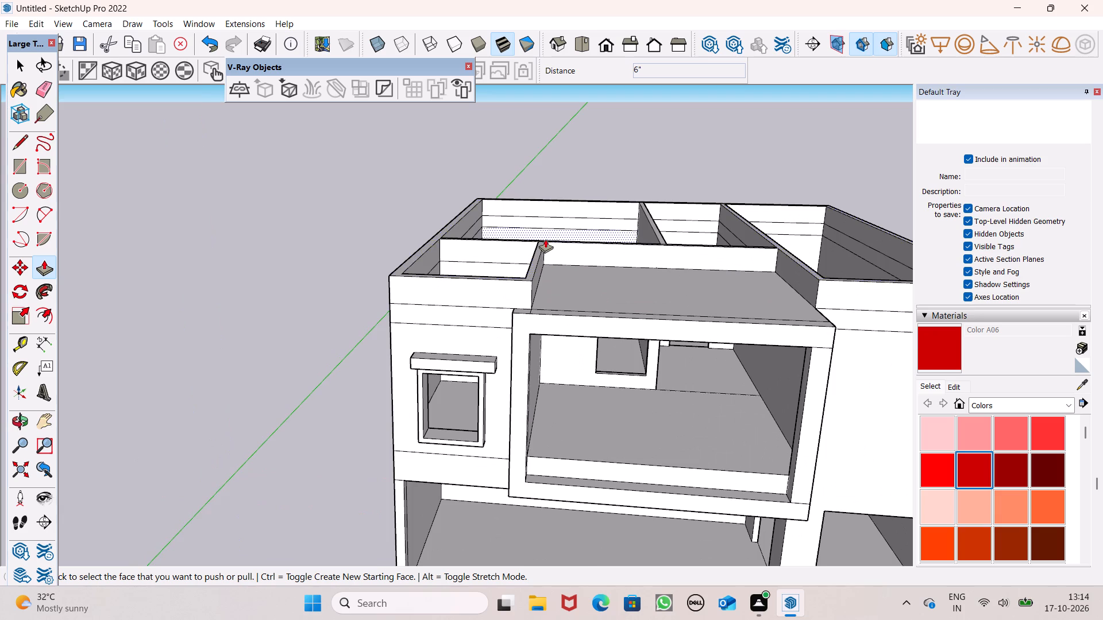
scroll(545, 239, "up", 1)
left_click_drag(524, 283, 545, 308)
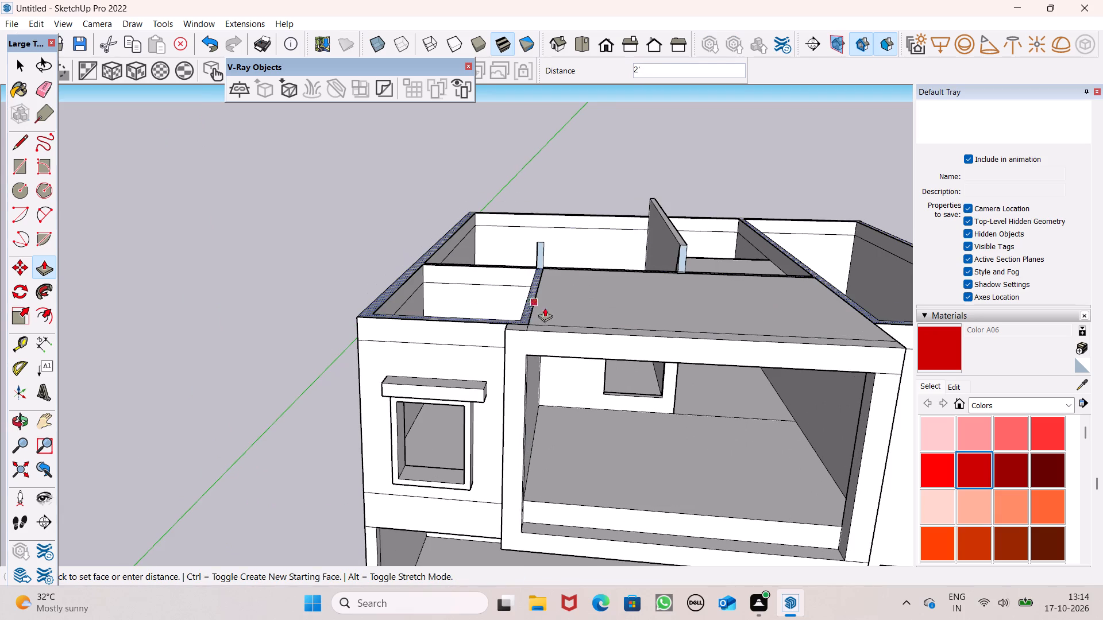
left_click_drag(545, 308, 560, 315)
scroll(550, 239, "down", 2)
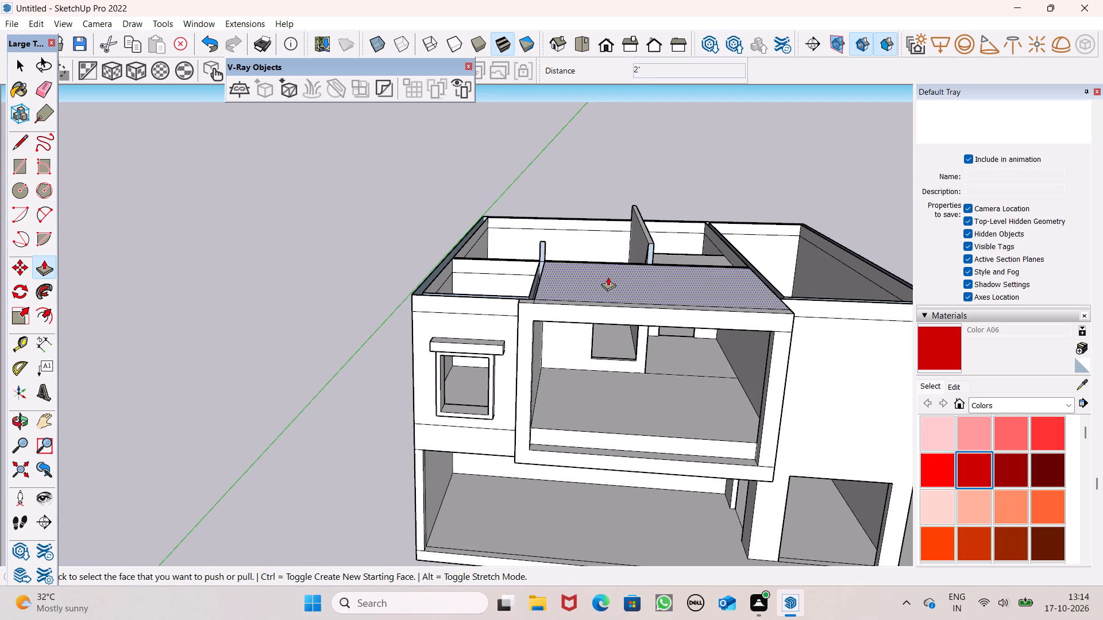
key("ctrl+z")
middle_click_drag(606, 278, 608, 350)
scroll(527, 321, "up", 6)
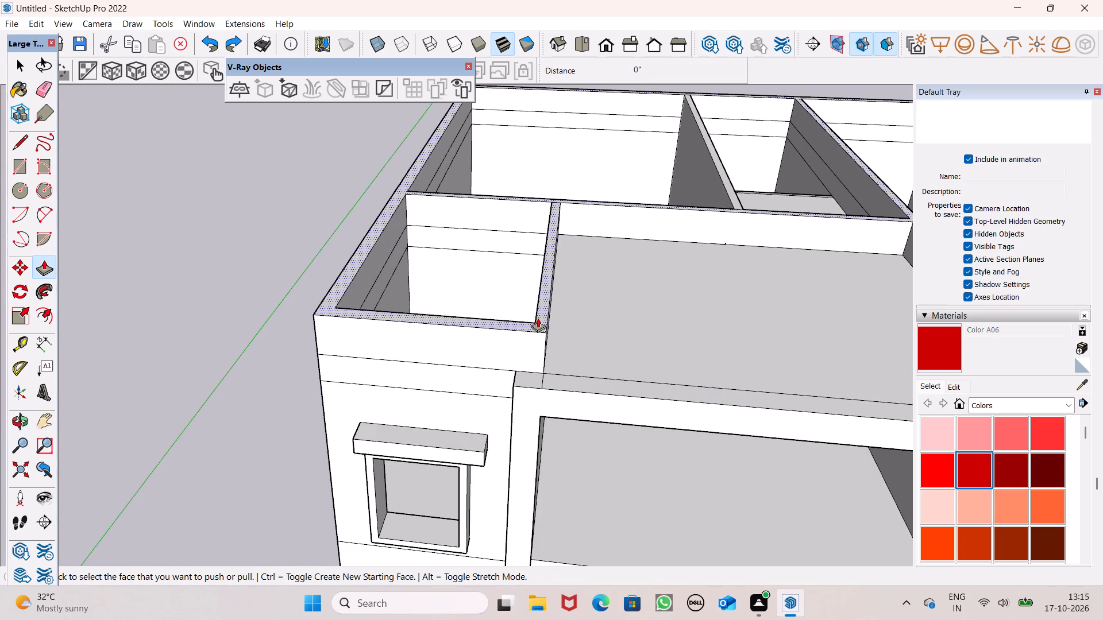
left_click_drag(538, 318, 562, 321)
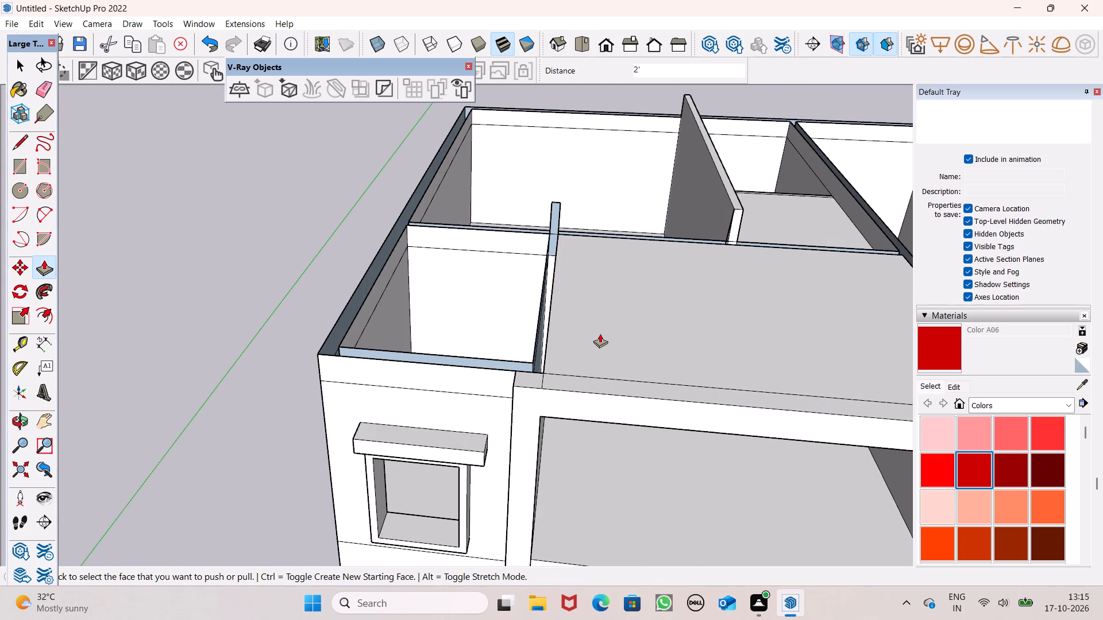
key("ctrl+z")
Pull the parapet face behind the central roof forward about 11' 10 1/4" to form a raised roof slab.
scroll(550, 295, "down", 5)
middle_click_drag(707, 304, 568, 269)
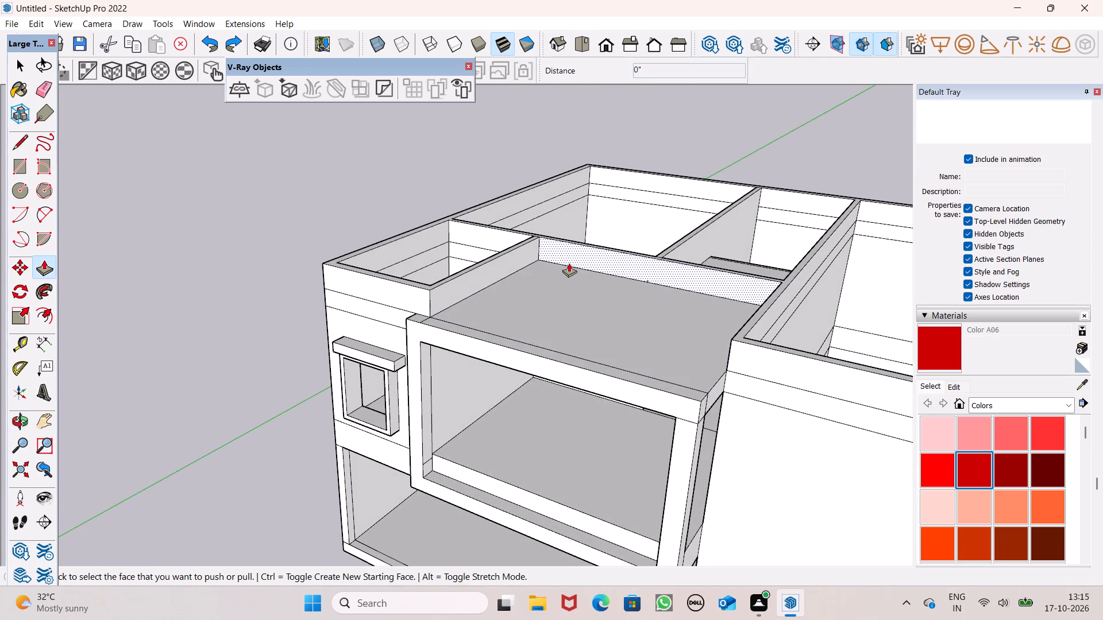
scroll(569, 263, "down", 6)
middle_click_drag(573, 285, 757, 256)
scroll(514, 215, "up", 5)
left_click_drag(571, 254, 566, 257)
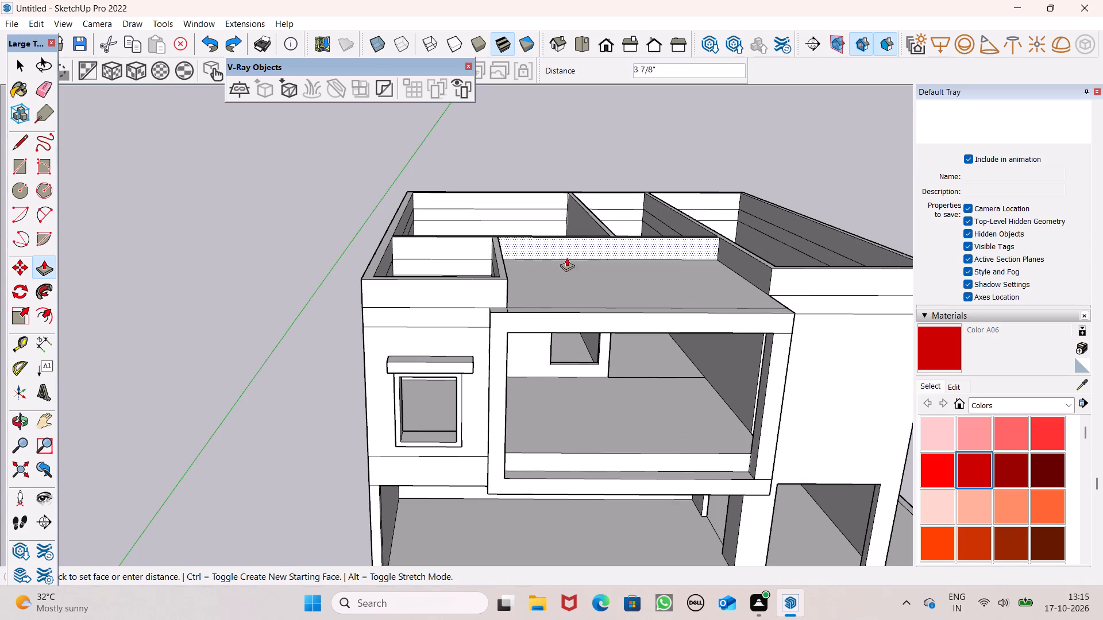
left_click_drag(566, 257, 531, 317)
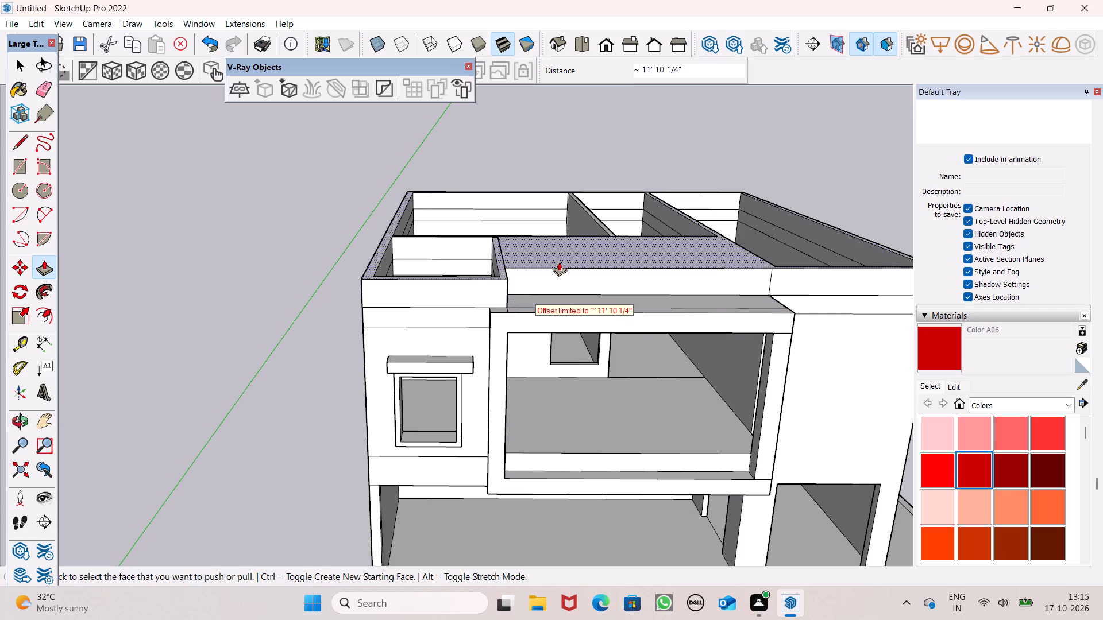
Pull the front face of the raised central roof slab forward a further 7 9/16".
scroll(610, 284, "down", 3)
middle_click_drag(612, 313, 620, 332)
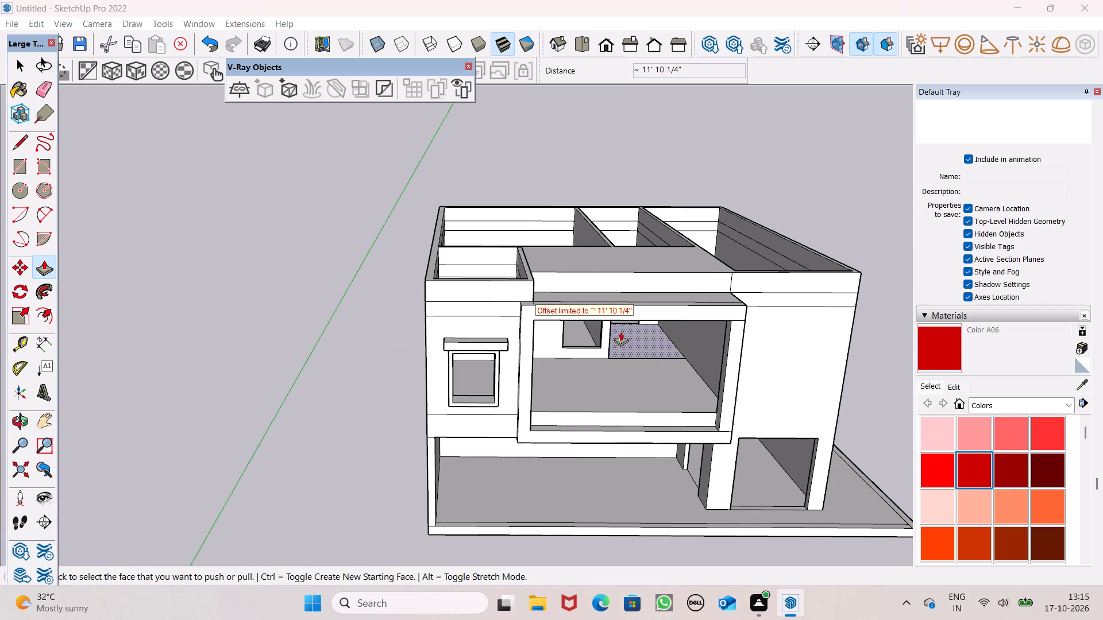
middle_click_drag(620, 332, 626, 374)
scroll(601, 271, "down", 2)
middle_click_drag(619, 287, 593, 365)
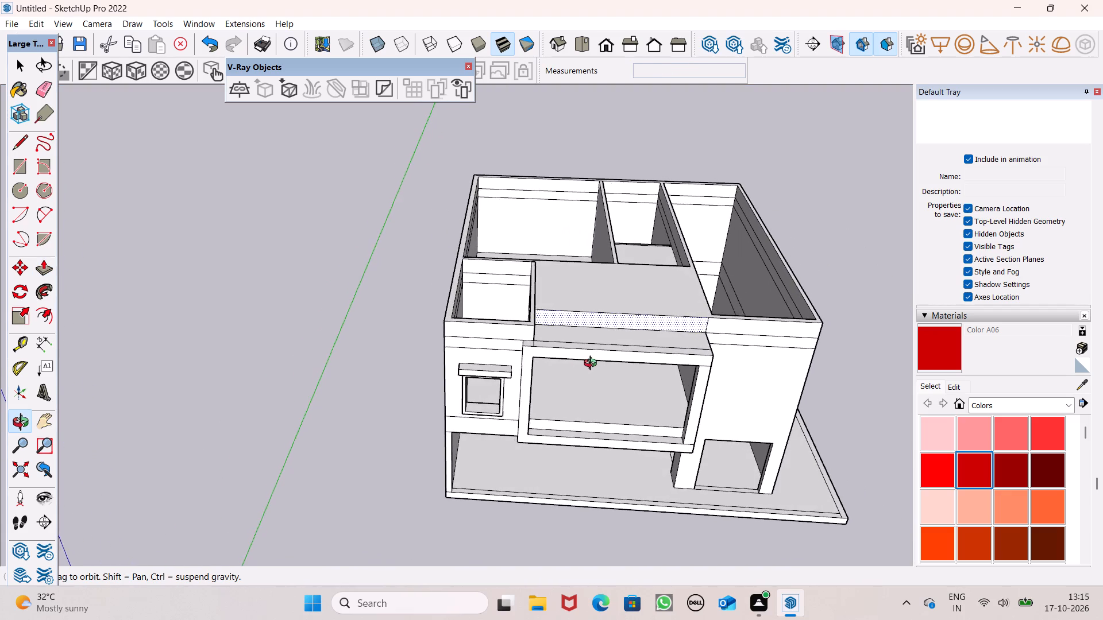
middle_click_drag(593, 365, 593, 381)
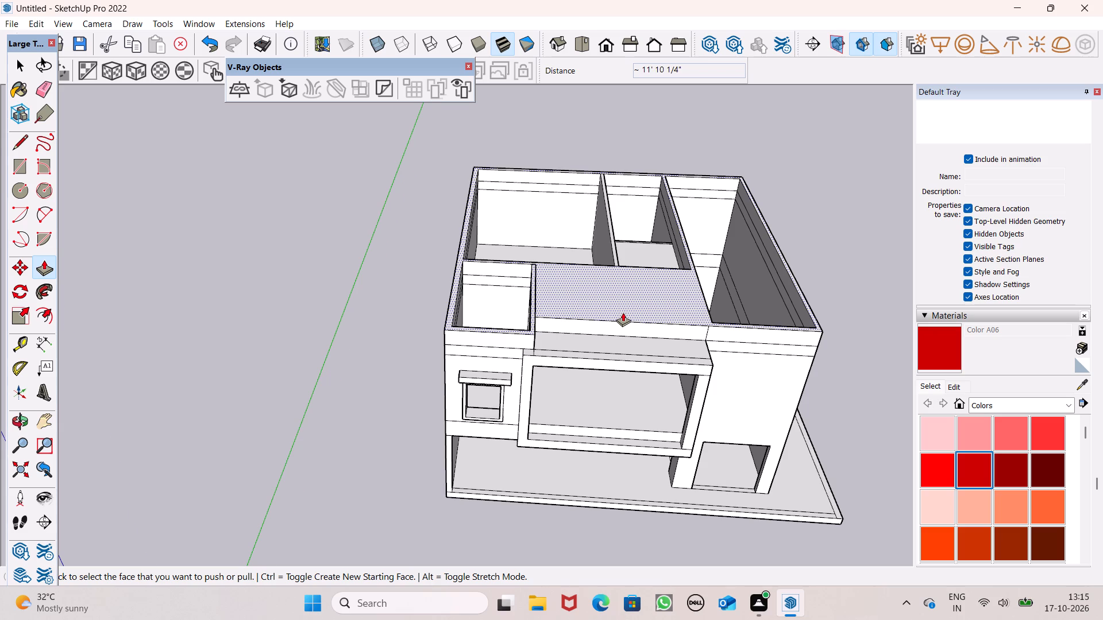
scroll(623, 312, "down", 1)
middle_click_drag(635, 355, 626, 403)
scroll(623, 387, "up", 4)
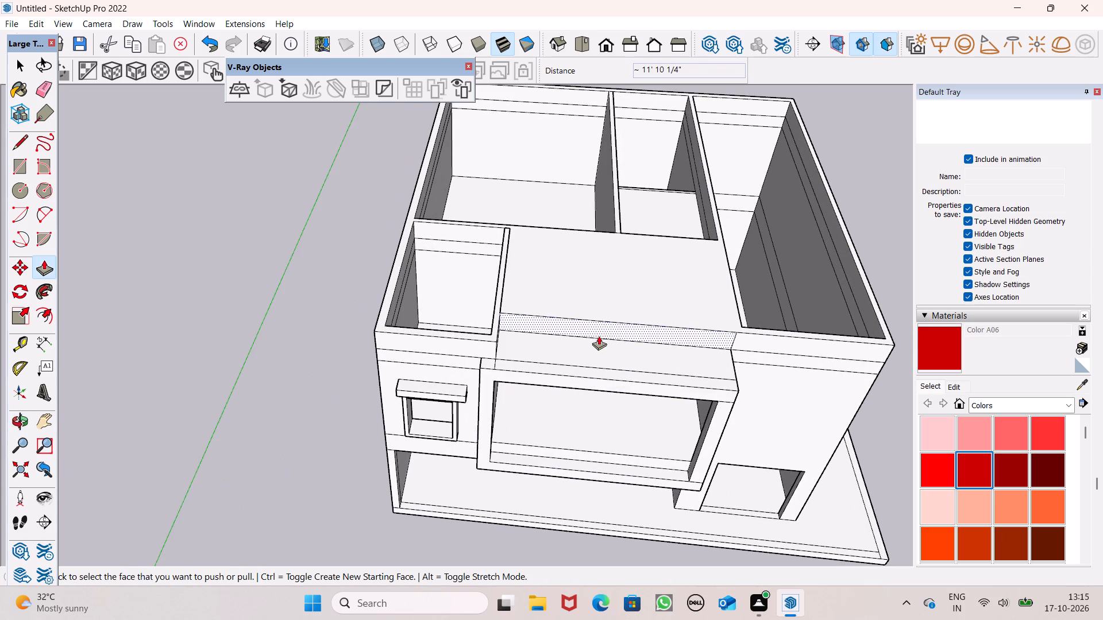
scroll(599, 335, "up", 2)
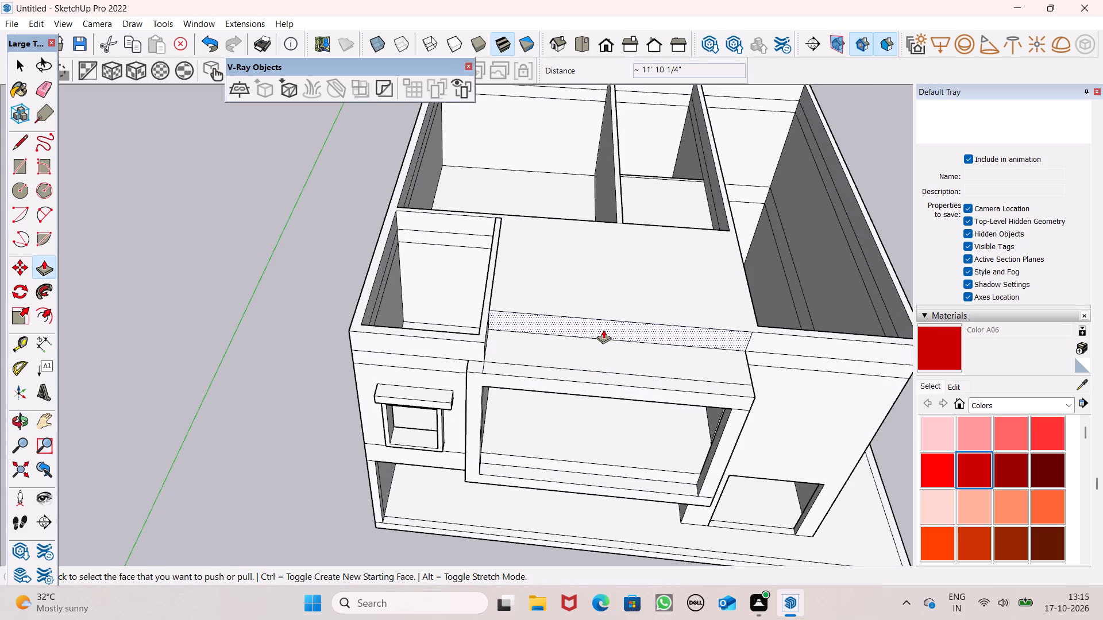
left_click_drag(603, 330, 604, 333)
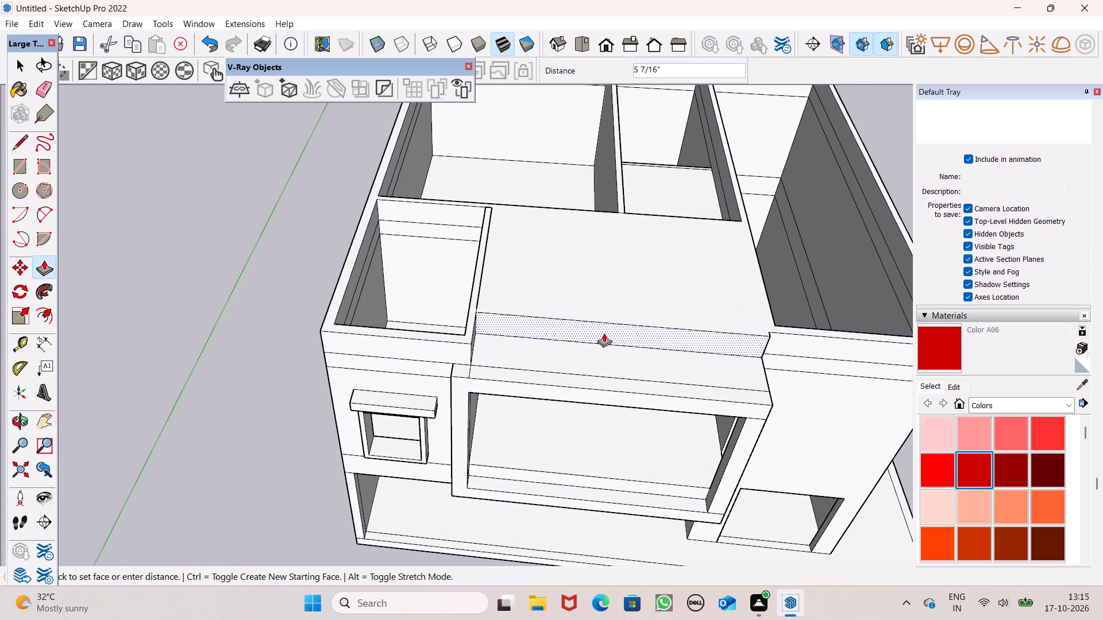
left_click_drag(604, 333, 610, 336)
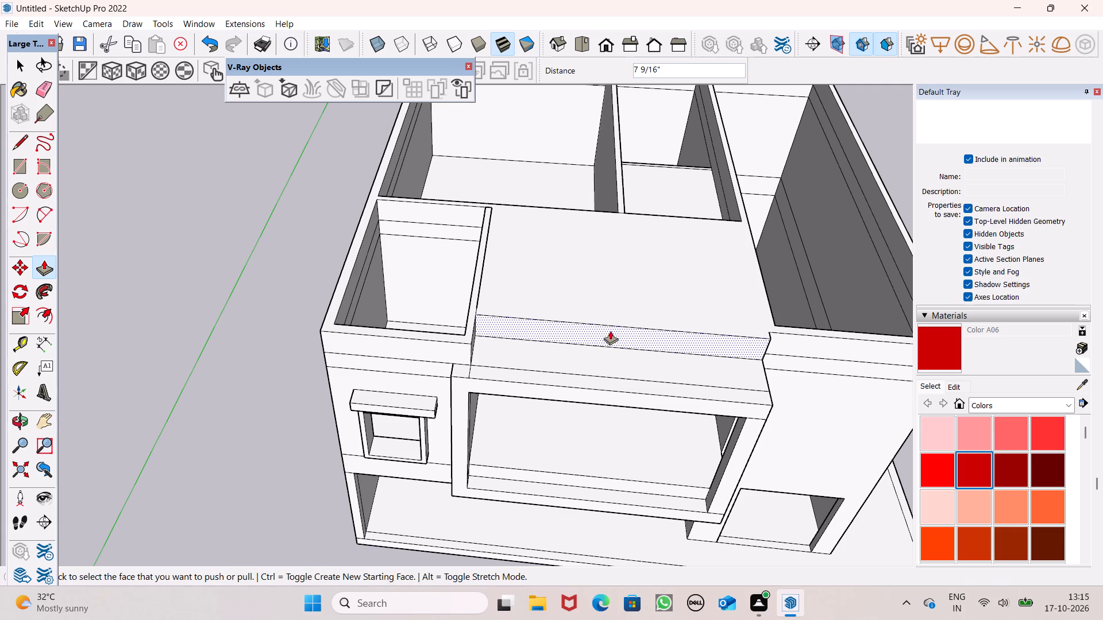
Examine the extended central roof slab and the whole building from above, the side and the front.
scroll(604, 310, "down", 5)
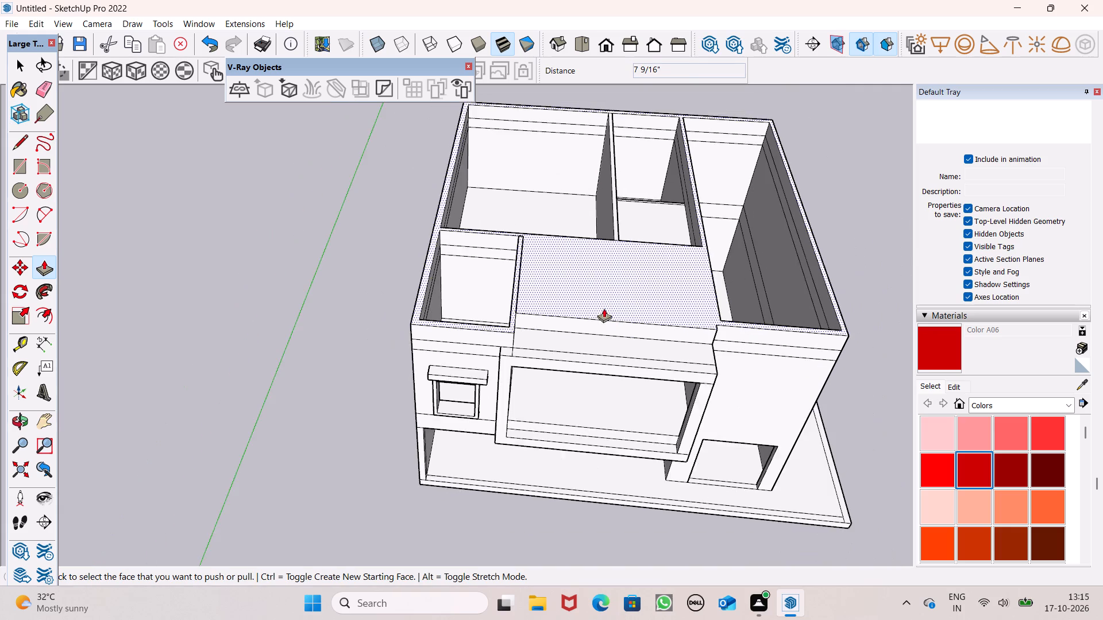
scroll(604, 308, "down", 5)
middle_click_drag(644, 344, 205, 408)
scroll(414, 313, "down", 5)
middle_click_drag(423, 346, 435, 351)
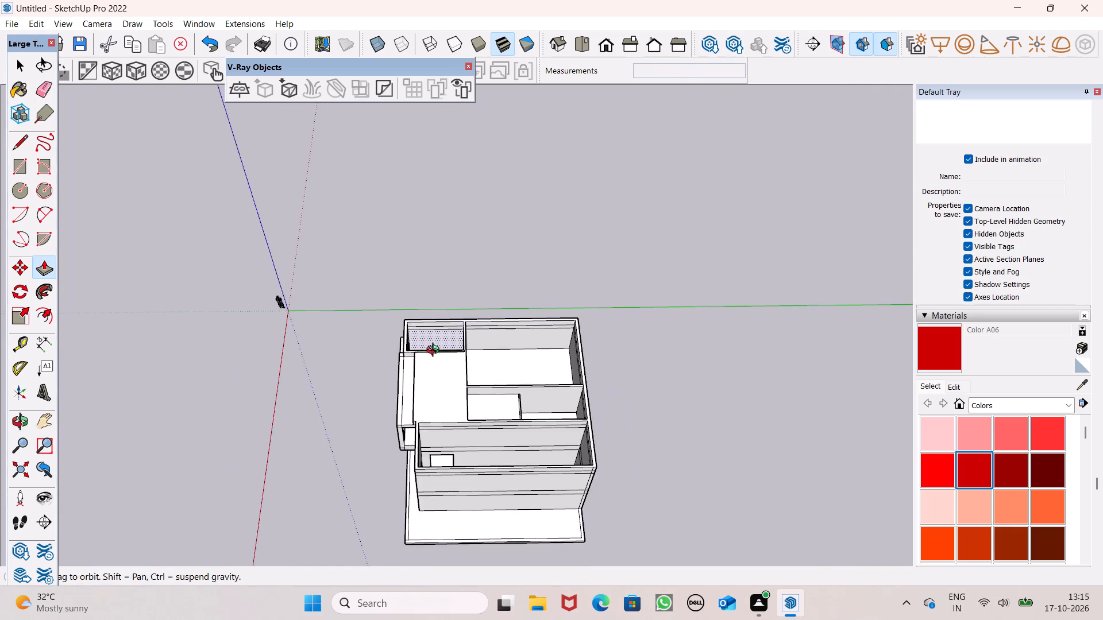
middle_click_drag(435, 351, 751, 248)
middle_click_drag(679, 376, 743, 282)
scroll(679, 376, "up", 1)
key("space")
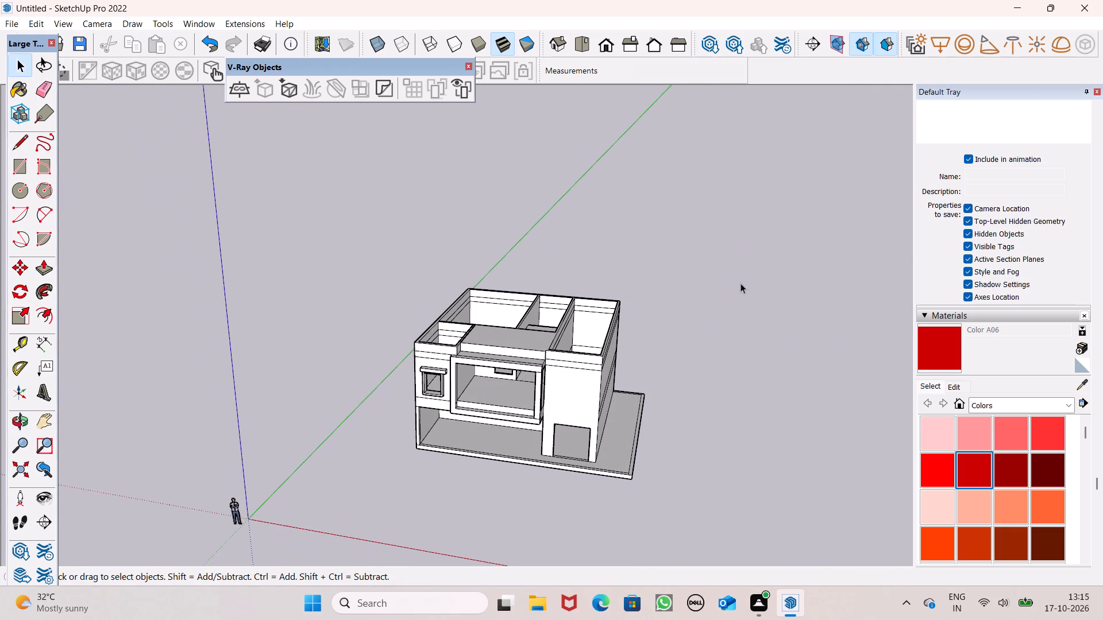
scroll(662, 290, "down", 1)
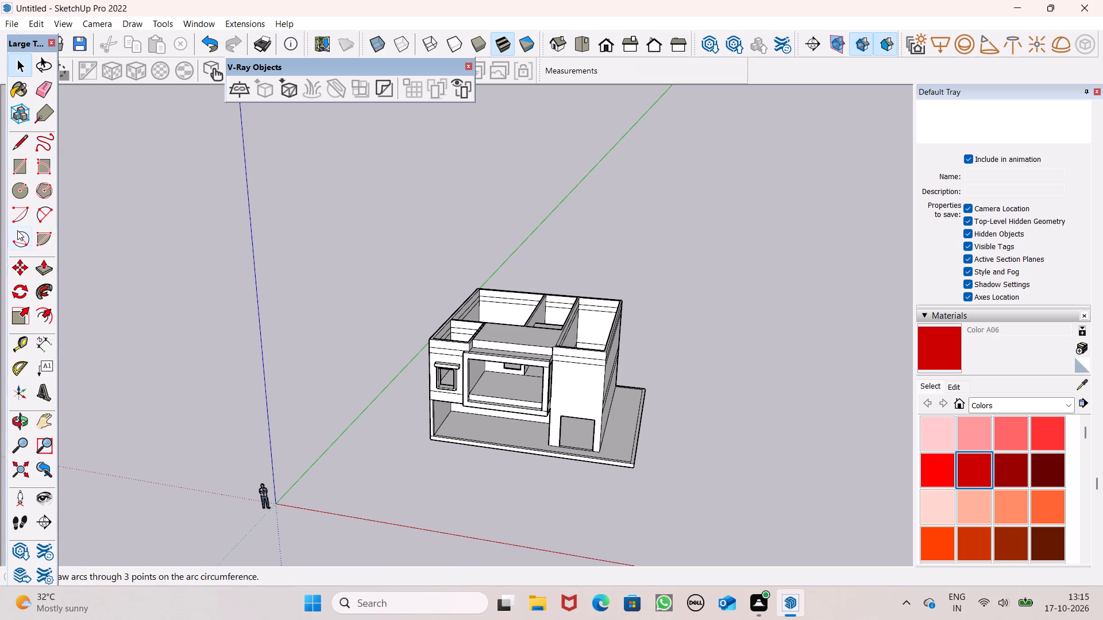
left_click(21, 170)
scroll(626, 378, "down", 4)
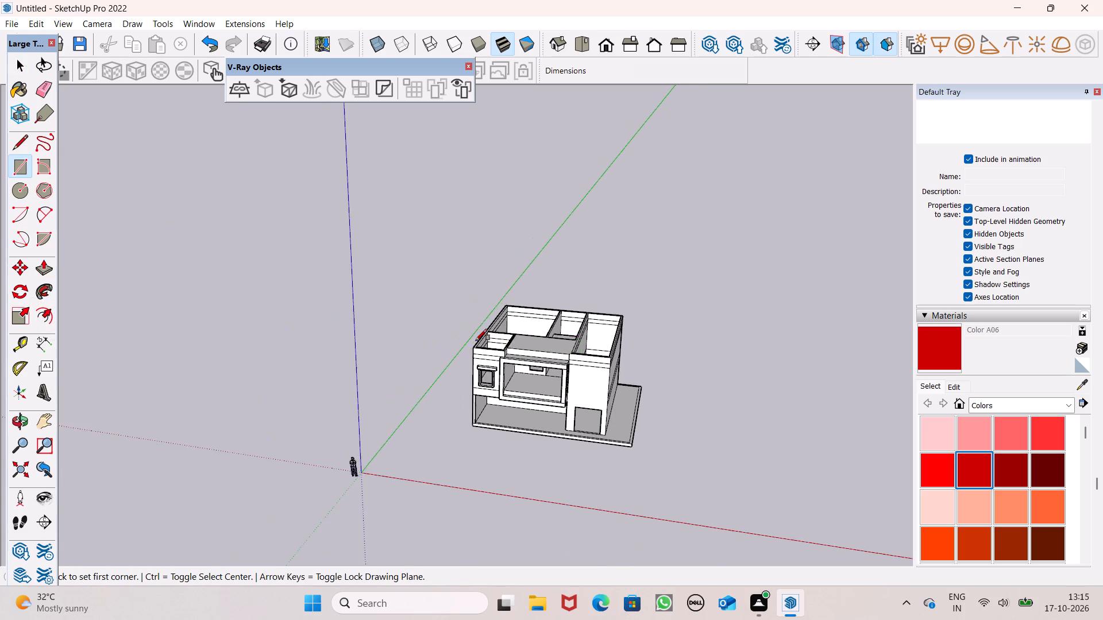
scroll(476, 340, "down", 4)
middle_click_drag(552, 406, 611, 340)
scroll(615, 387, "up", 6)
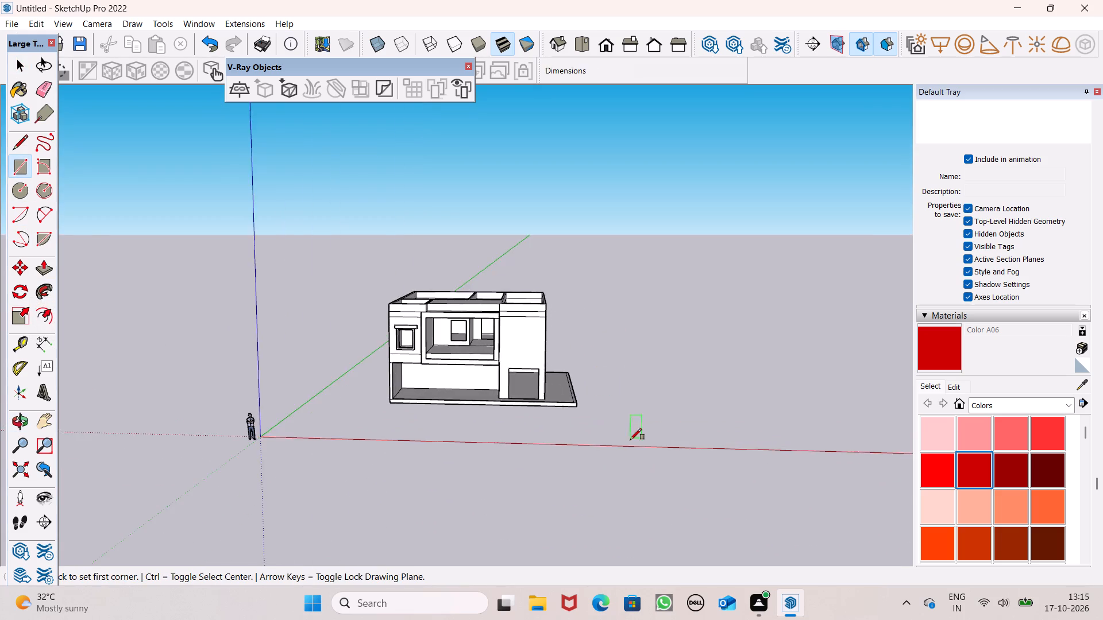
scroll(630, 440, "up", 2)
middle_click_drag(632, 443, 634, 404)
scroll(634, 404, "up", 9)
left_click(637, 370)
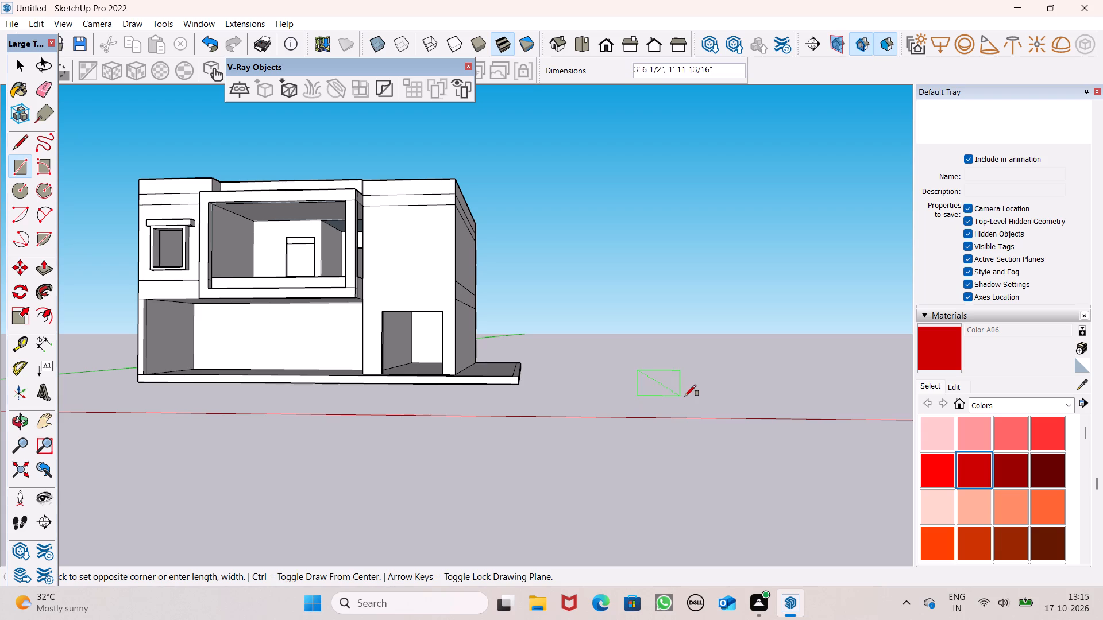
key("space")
Draw a 3' by 1' rectangle flat on the ground in front of the building.
scroll(633, 373, "down", 4)
middle_click_drag(628, 376, 639, 510)
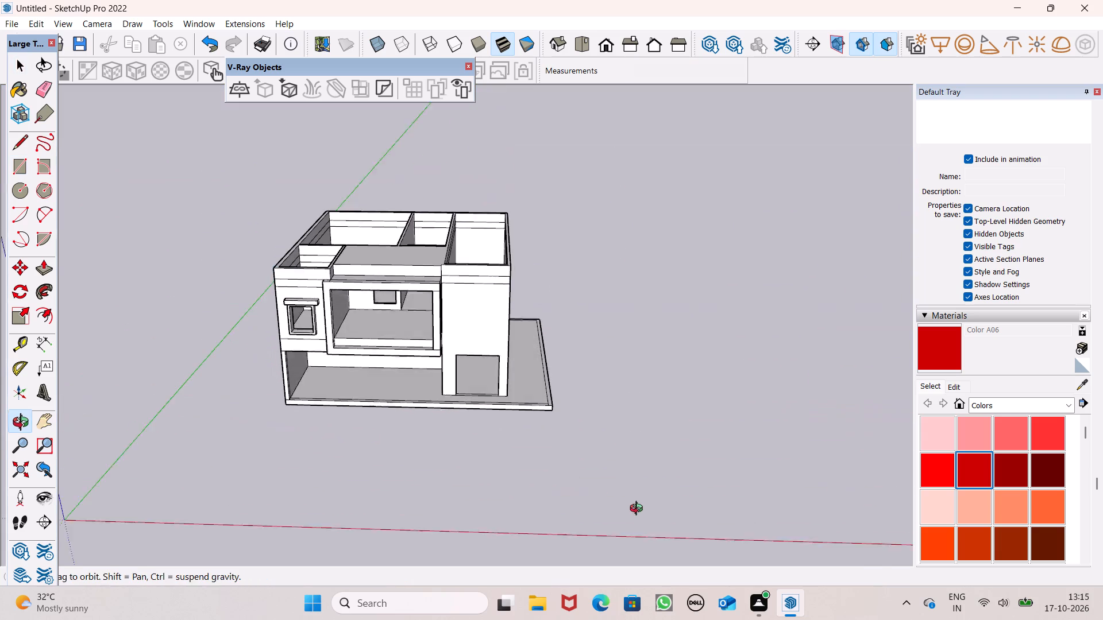
middle_click_drag(639, 510, 639, 520)
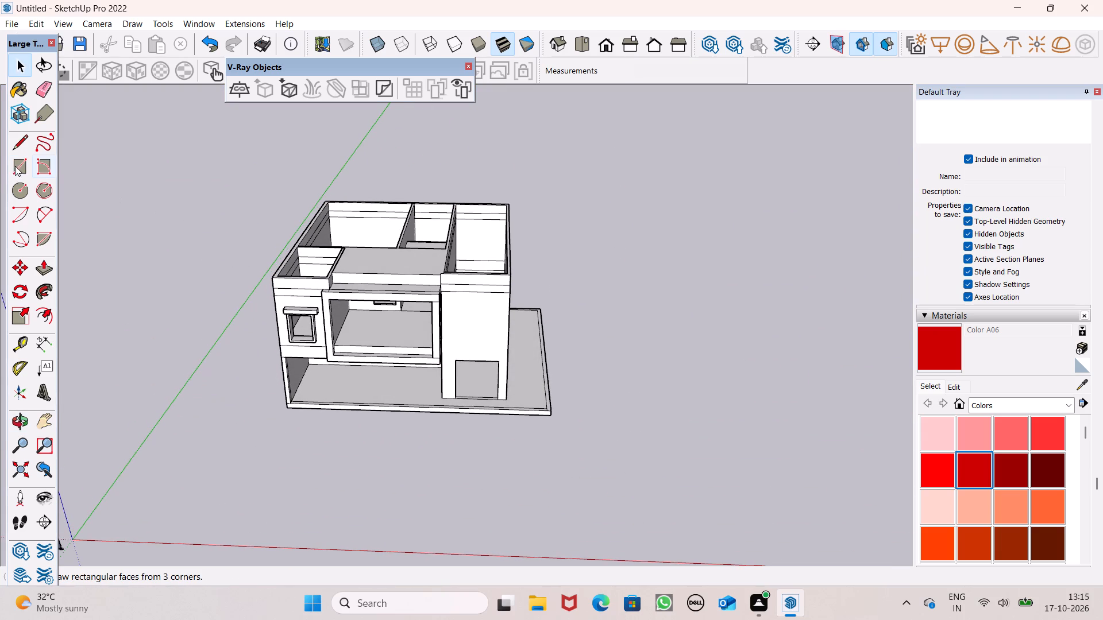
left_click(16, 165)
left_click_drag(637, 478, 639, 486)
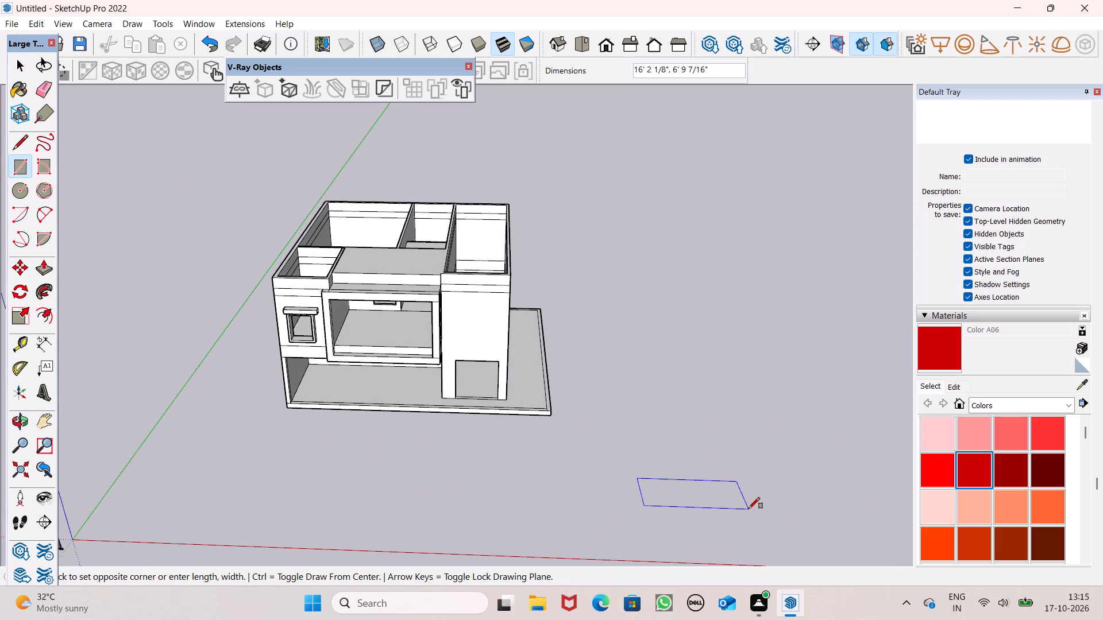
type("3',")
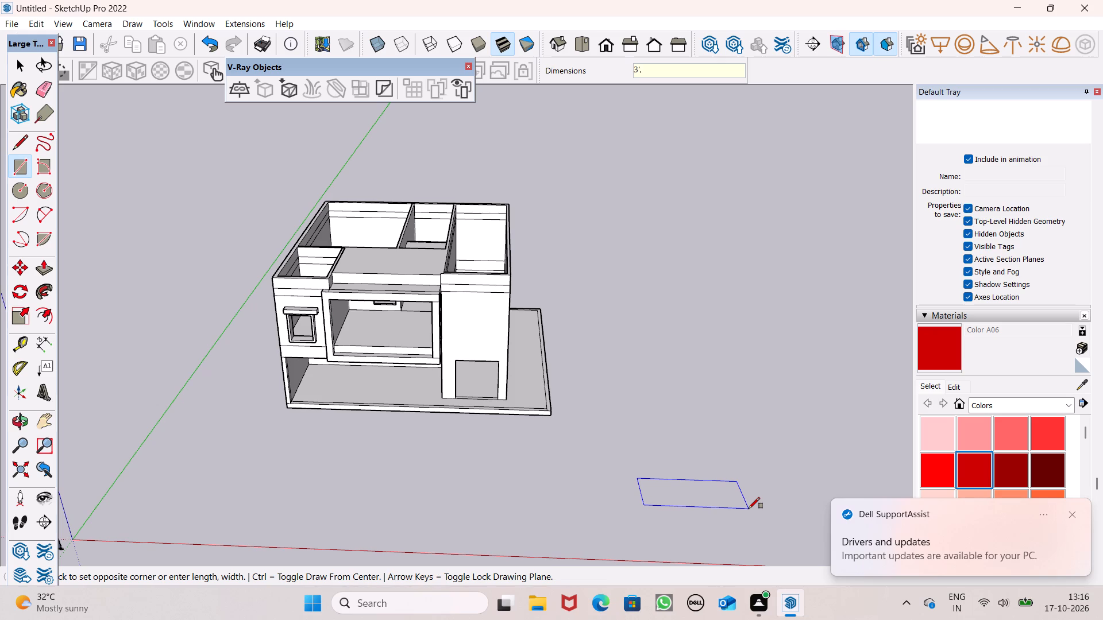
type("1'")
key("Return")
key("space")
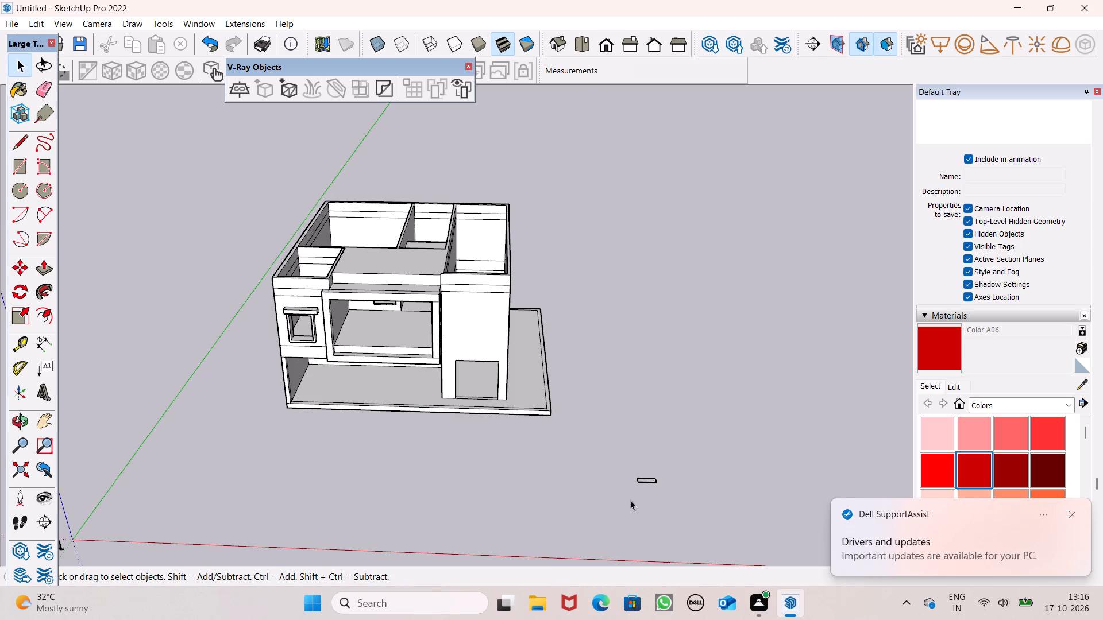
Push/Pull the small ground rectangle up 8" to form a step block.
scroll(633, 478, "up", 3)
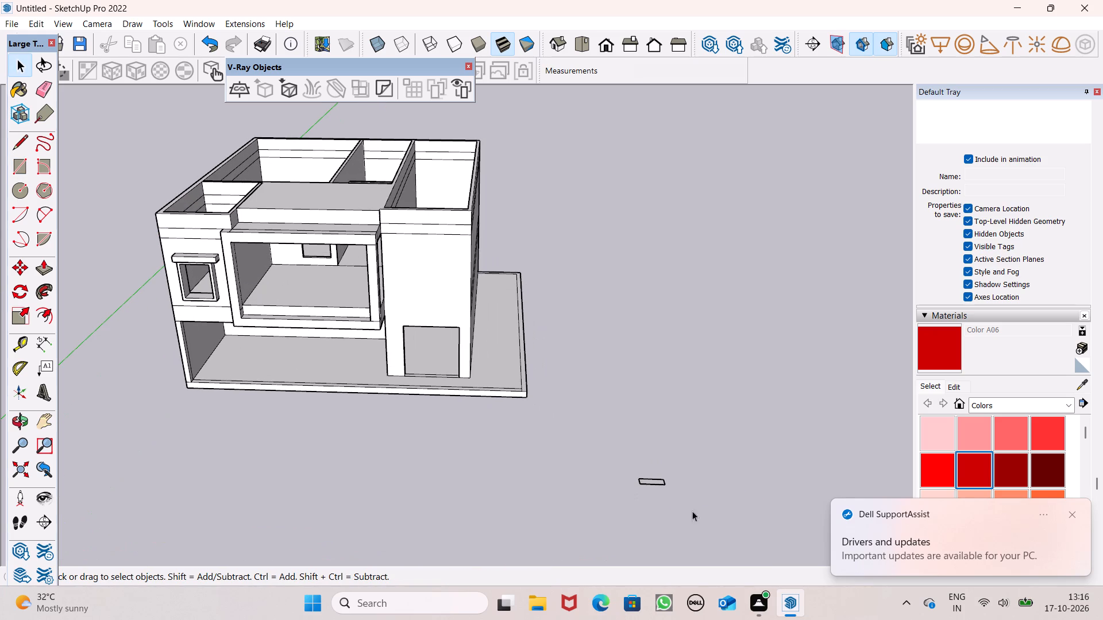
scroll(649, 480, "up", 12)
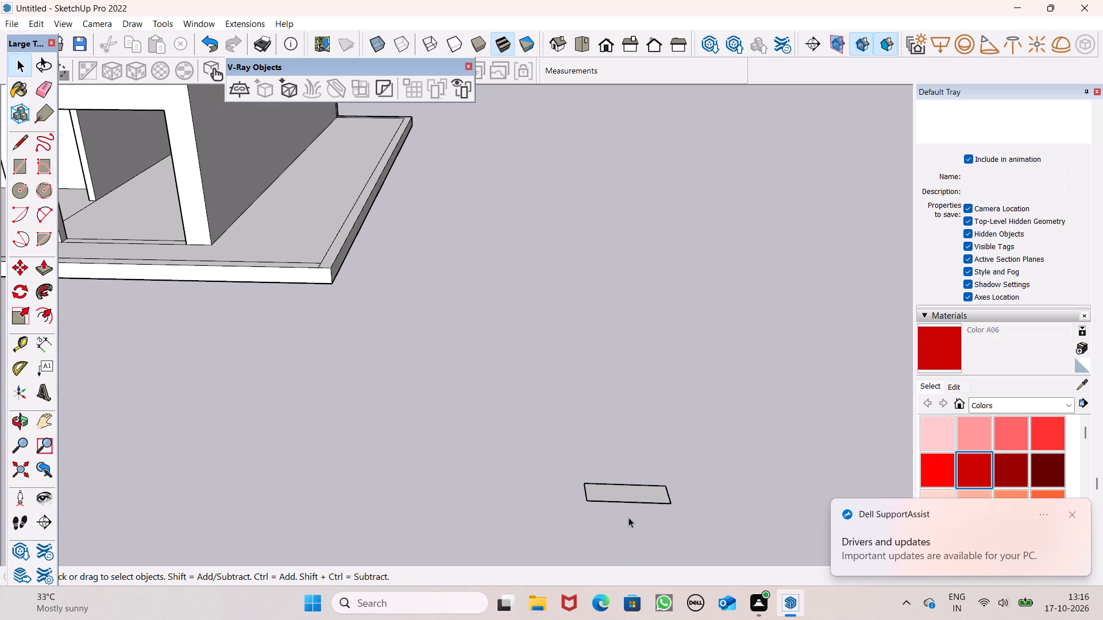
scroll(635, 520, "up", 5)
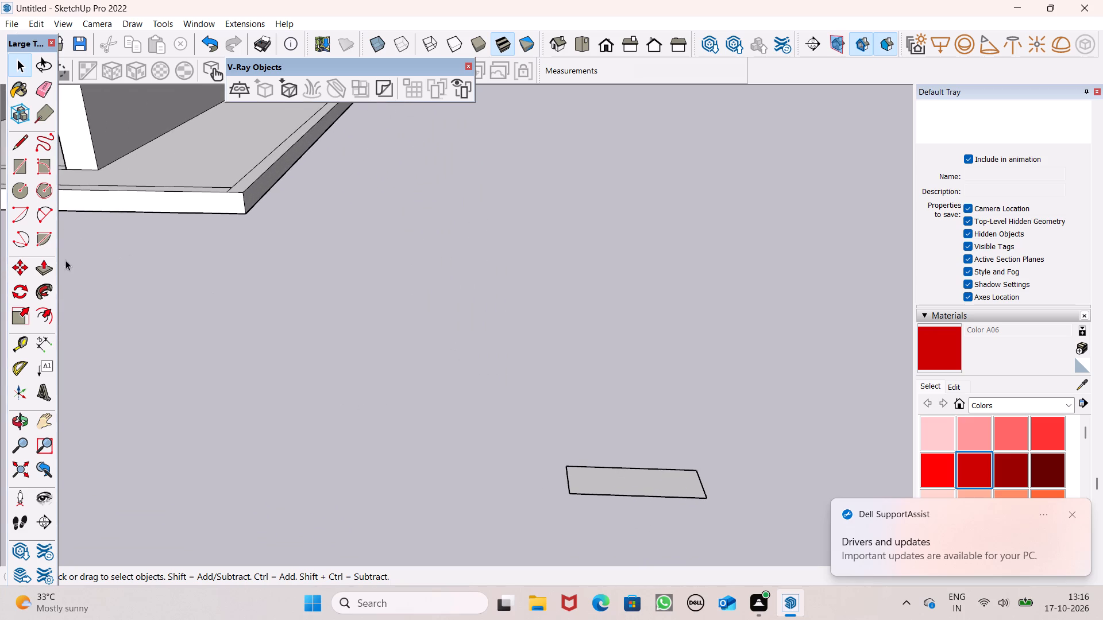
left_click(40, 269)
left_click_drag(604, 486, 598, 483)
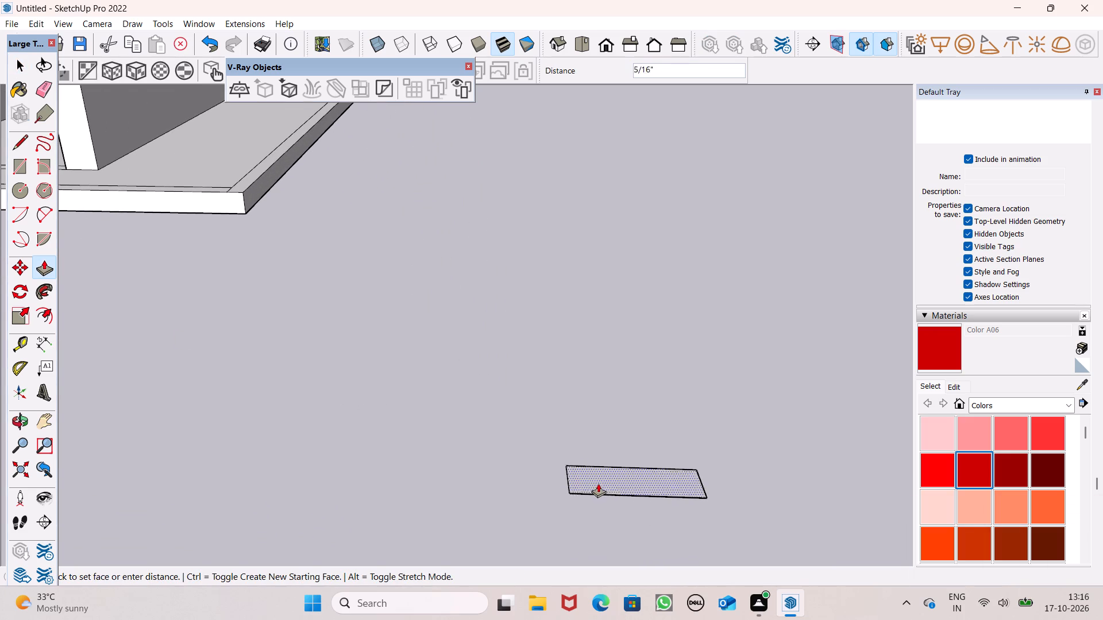
left_click_drag(598, 483, 598, 460)
type("8\"")
key("Return")
Pull the step block's short end face outward about 1' 2 5/16" to lengthen the step.
scroll(583, 424, "down", 6)
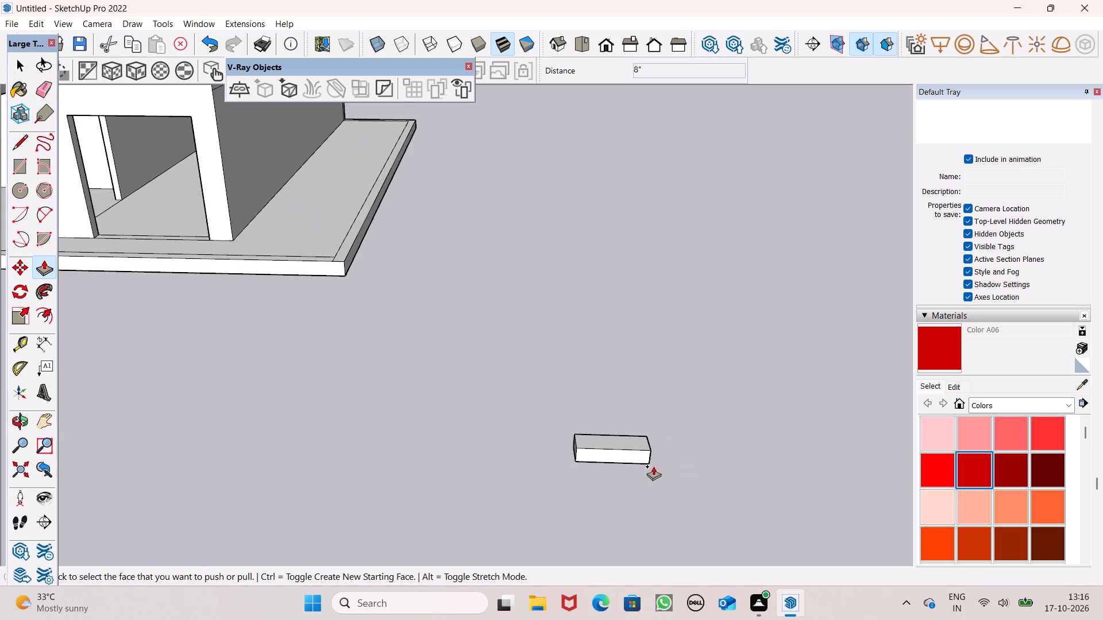
middle_click_drag(653, 466, 556, 460)
scroll(453, 458, "up", 5)
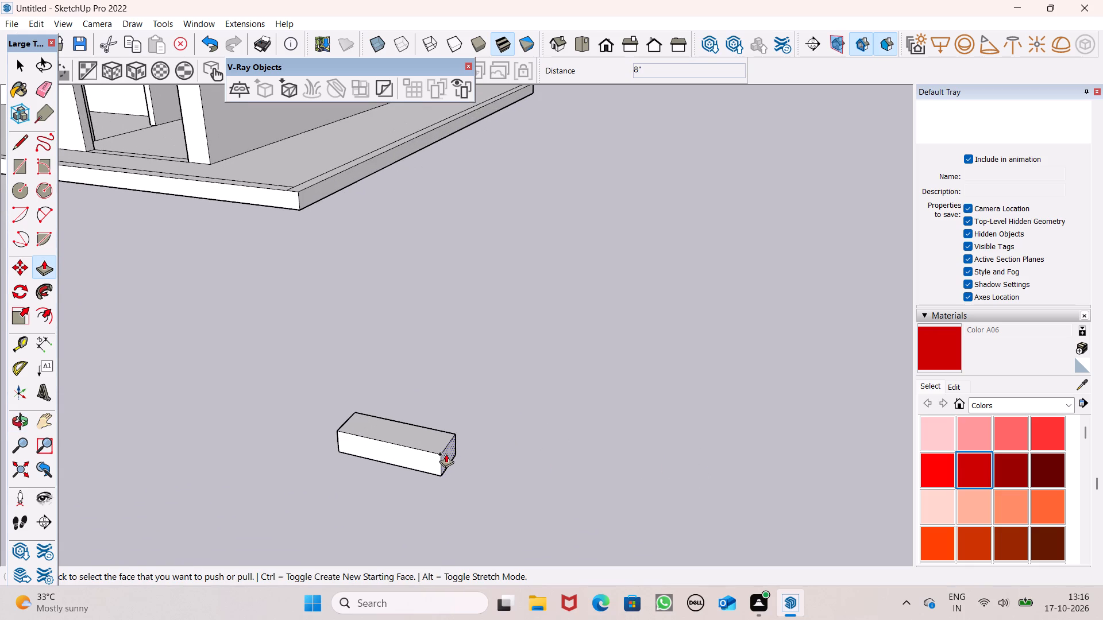
left_click_drag(449, 456, 439, 426)
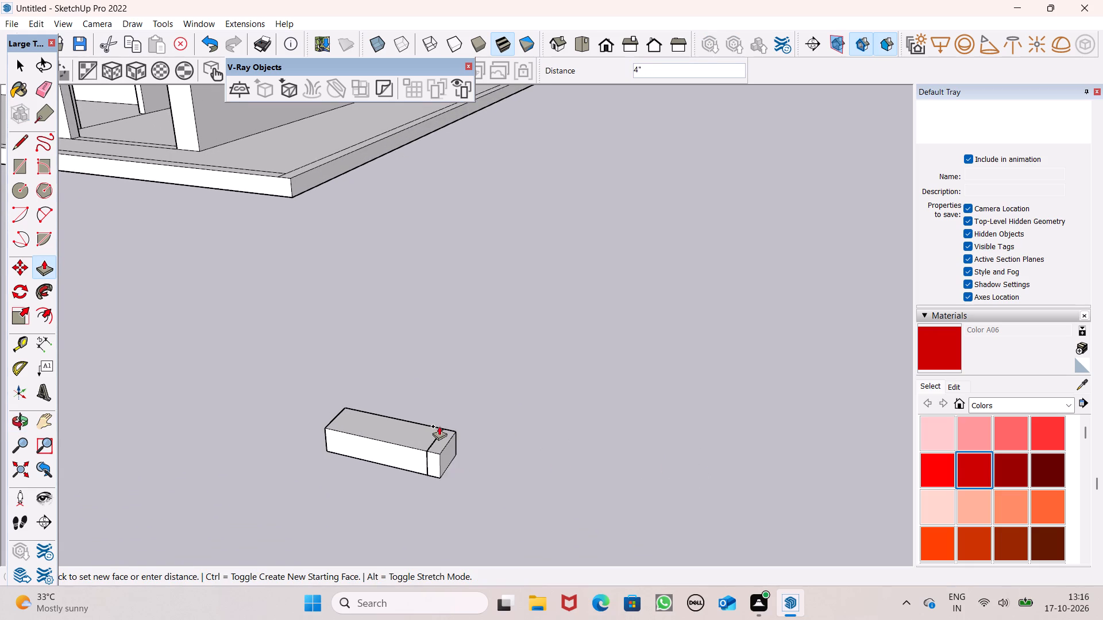
left_click_drag(439, 426, 498, 460)
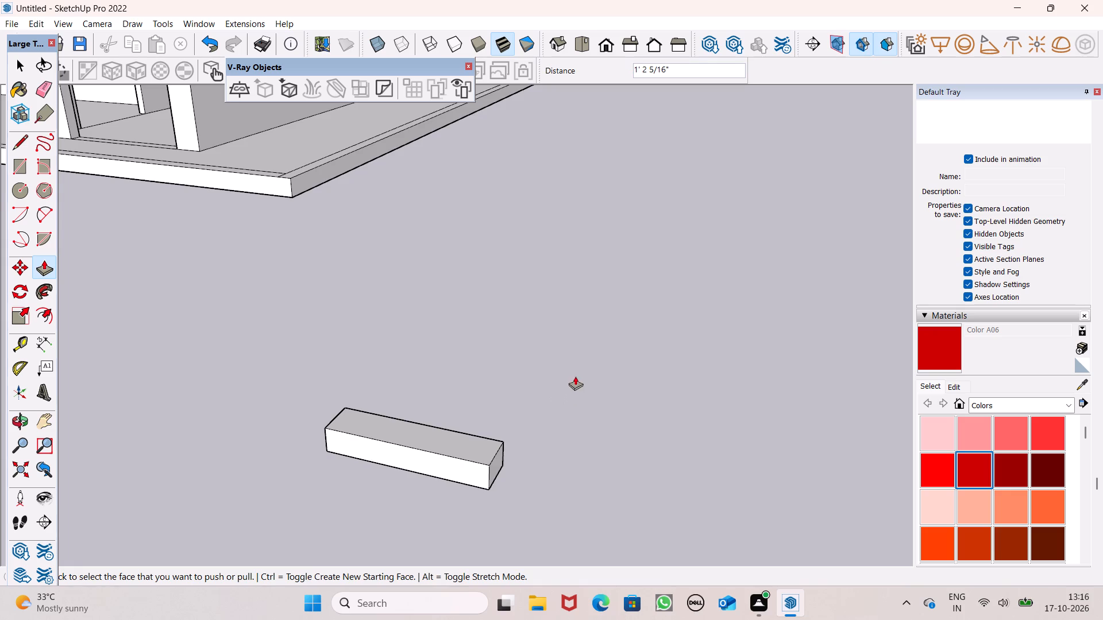
key("space")
Select the whole step block and make it a group.
scroll(595, 366, "down", 6)
triple_click(506, 406)
left_click(504, 403)
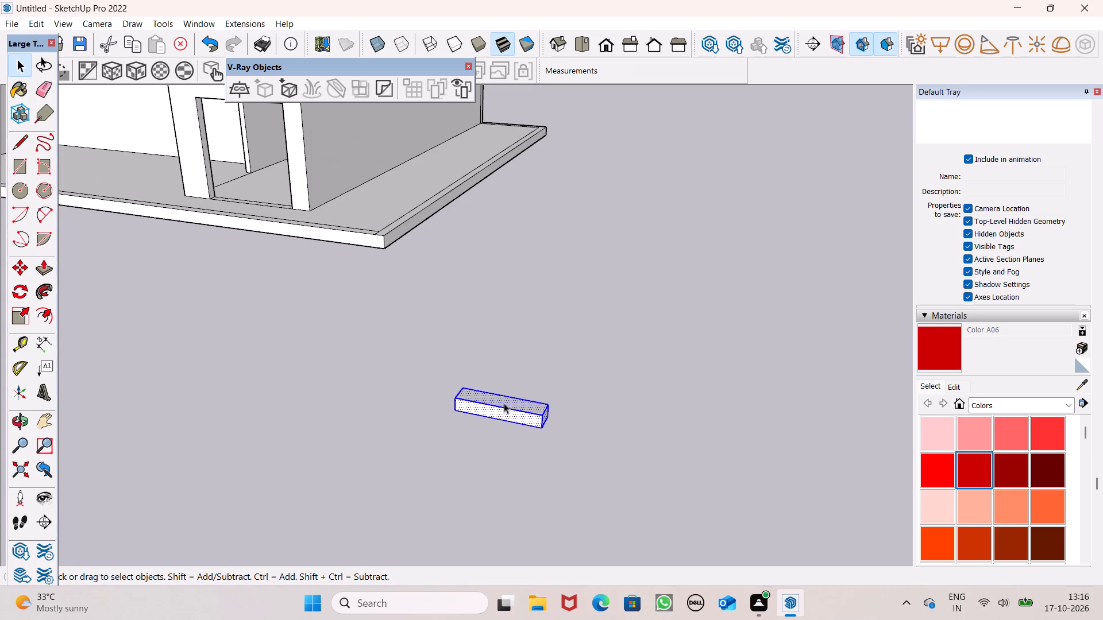
right_click(504, 403)
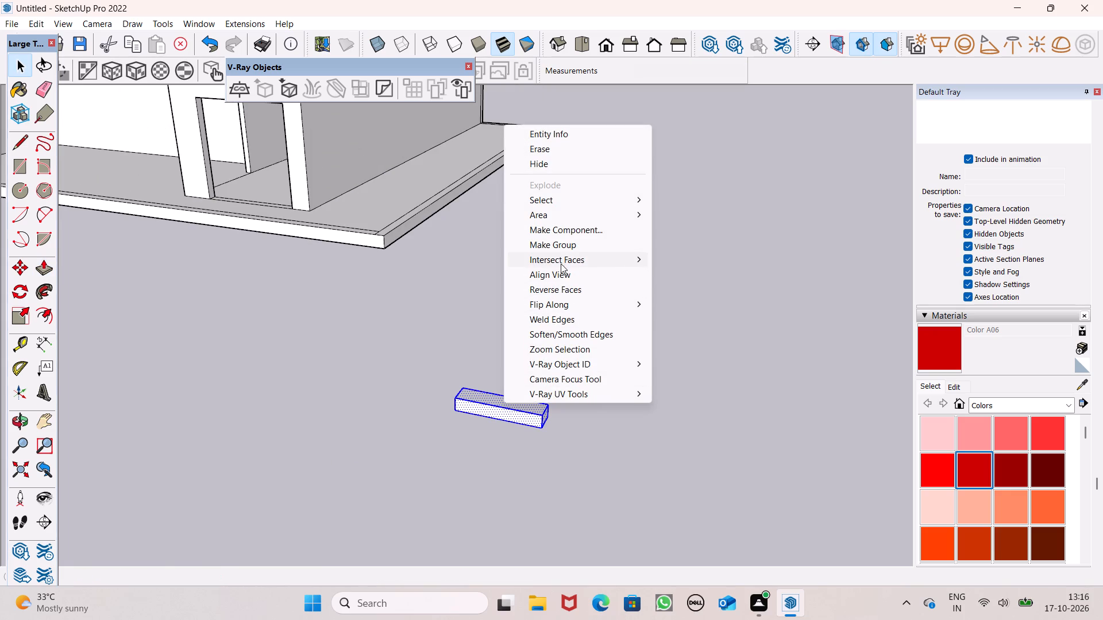
left_click(561, 250)
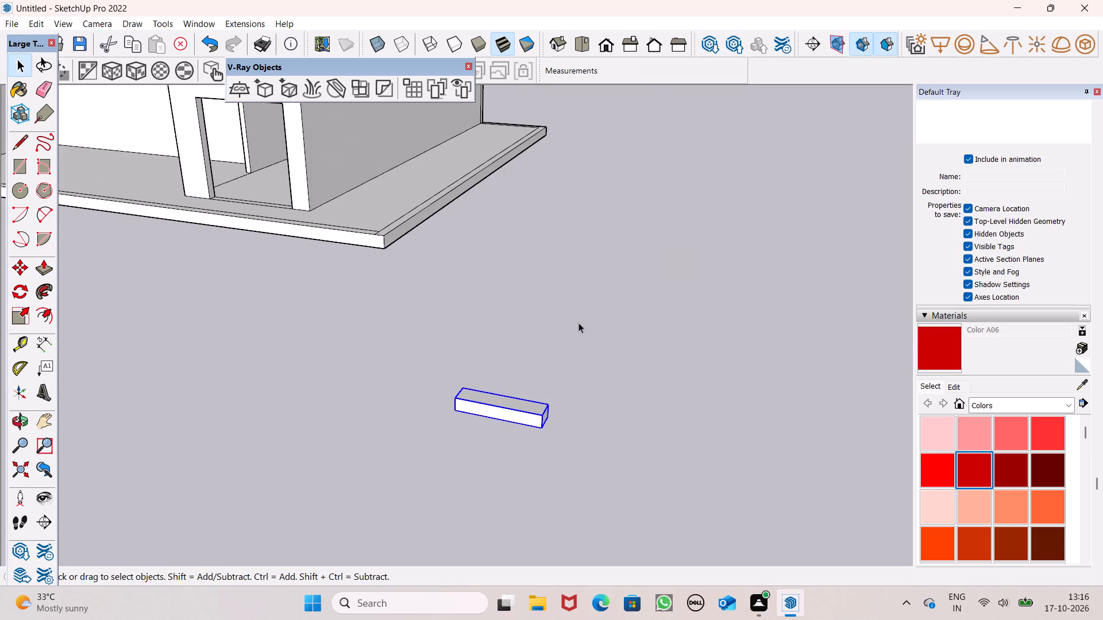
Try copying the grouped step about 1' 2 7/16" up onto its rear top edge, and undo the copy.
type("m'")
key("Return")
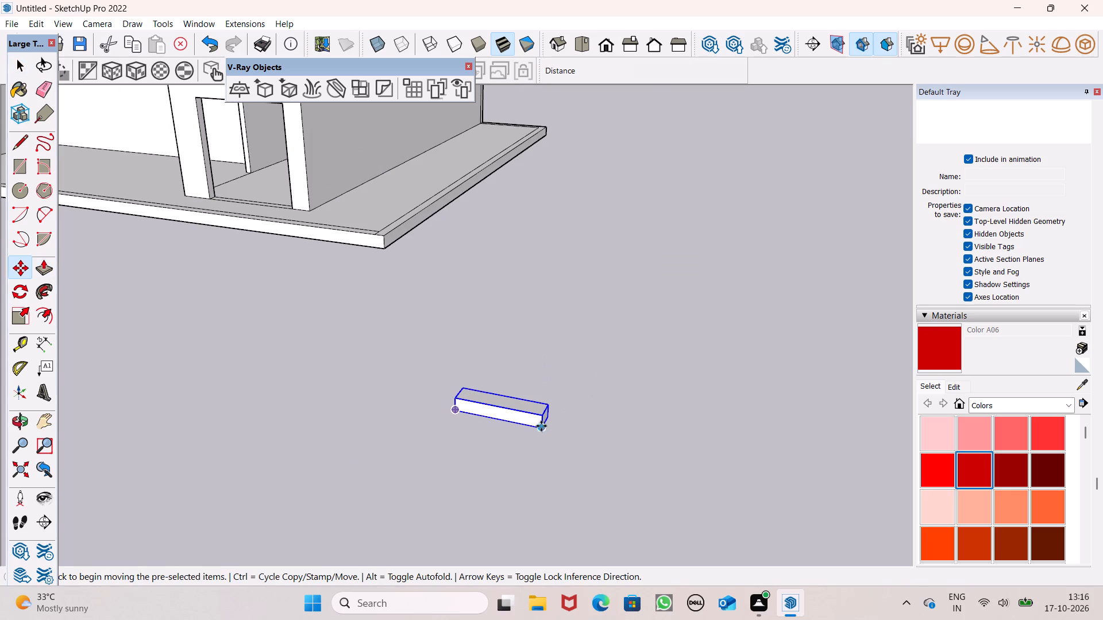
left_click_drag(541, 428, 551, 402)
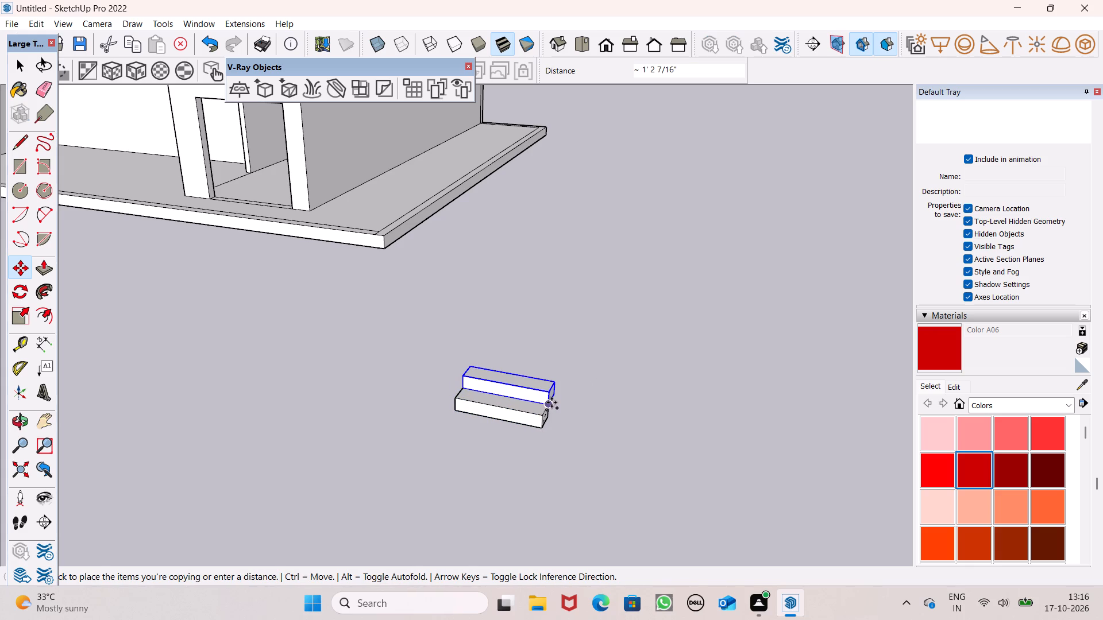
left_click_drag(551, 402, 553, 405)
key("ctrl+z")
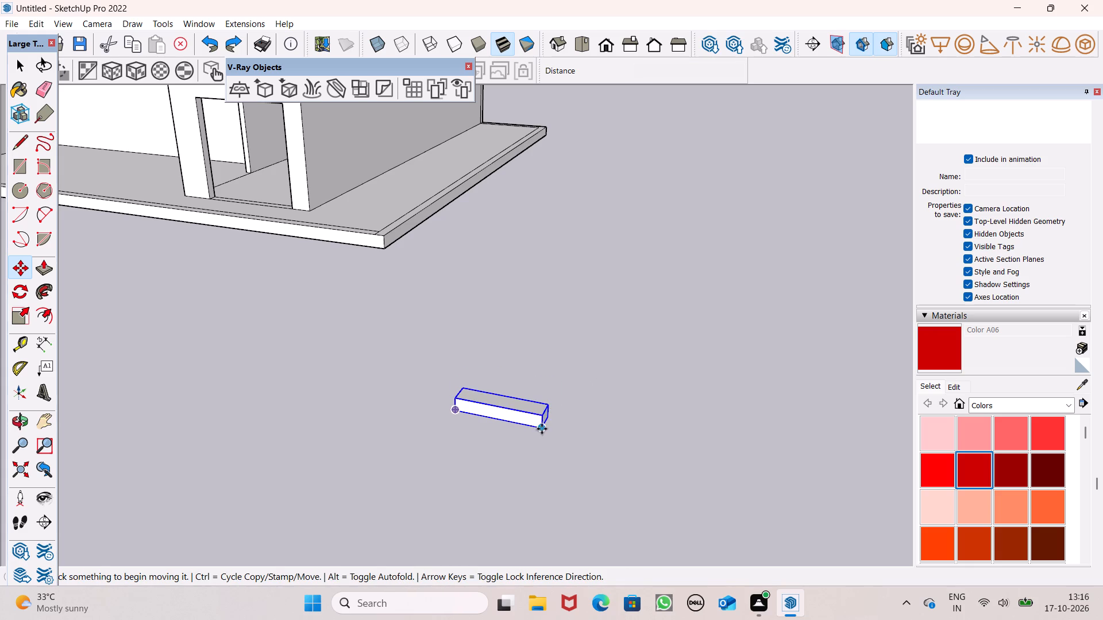
Copy the grouped step from its bottom front corner to its rear top corner, about 1' 2 7/16" away.
left_click_drag(542, 429, 549, 401)
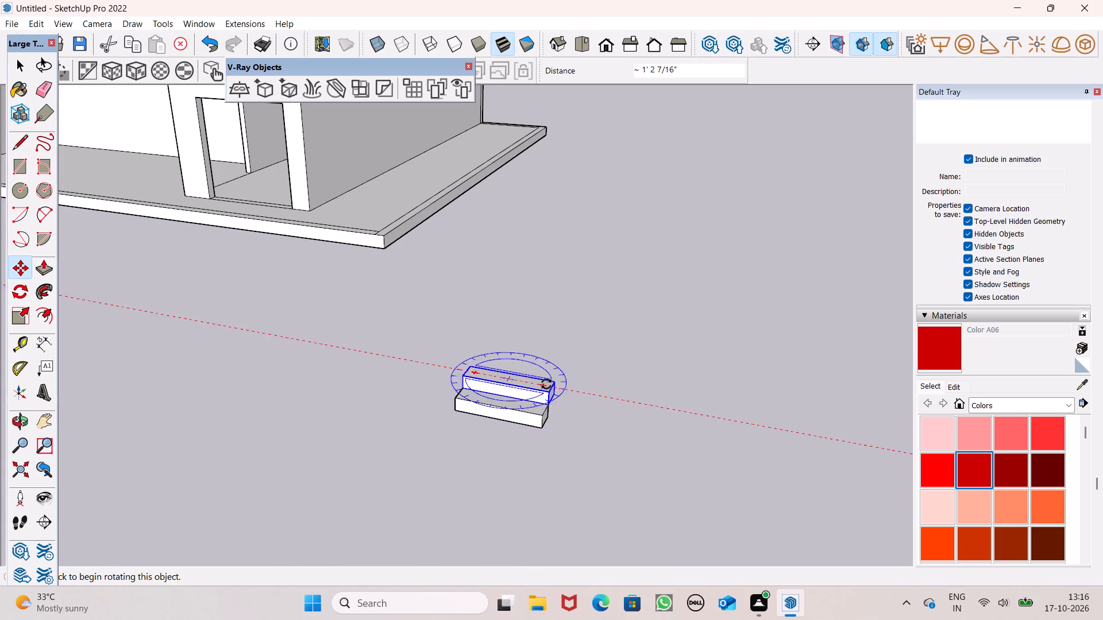
Copy the second step onto its own rear top corner, about 1' 2 7/16" away, and repeat that copy 9 times.
scroll(546, 384, "down", 4)
middle_click_drag(617, 431, 585, 461)
scroll(589, 466, "up", 1)
scroll(426, 455, "up", 6)
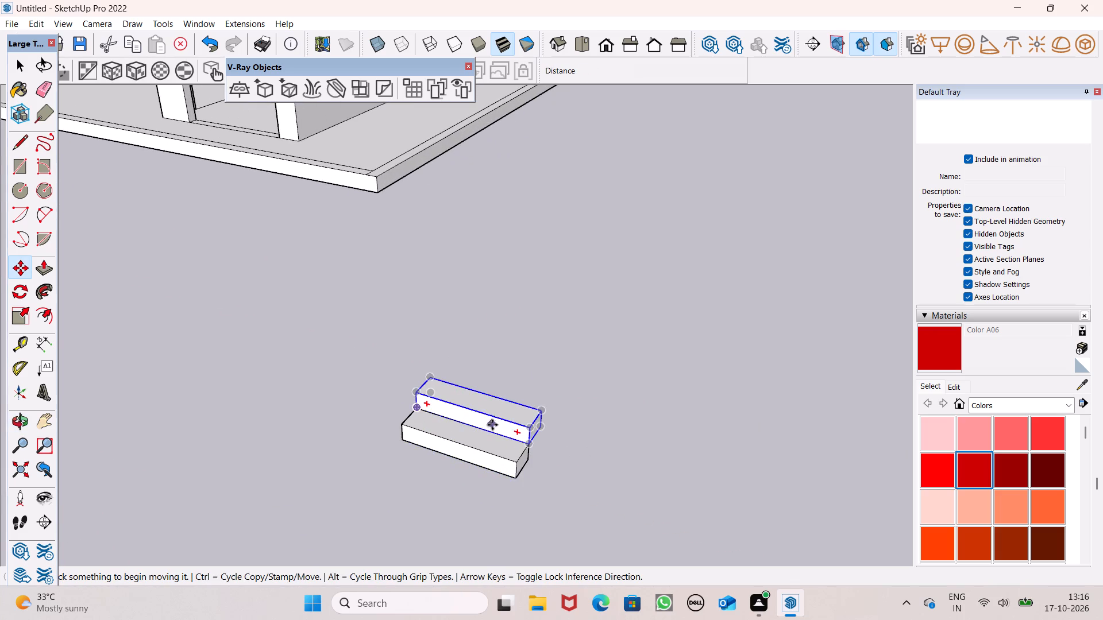
scroll(489, 432, "up", 4)
left_click_drag(554, 451, 549, 445)
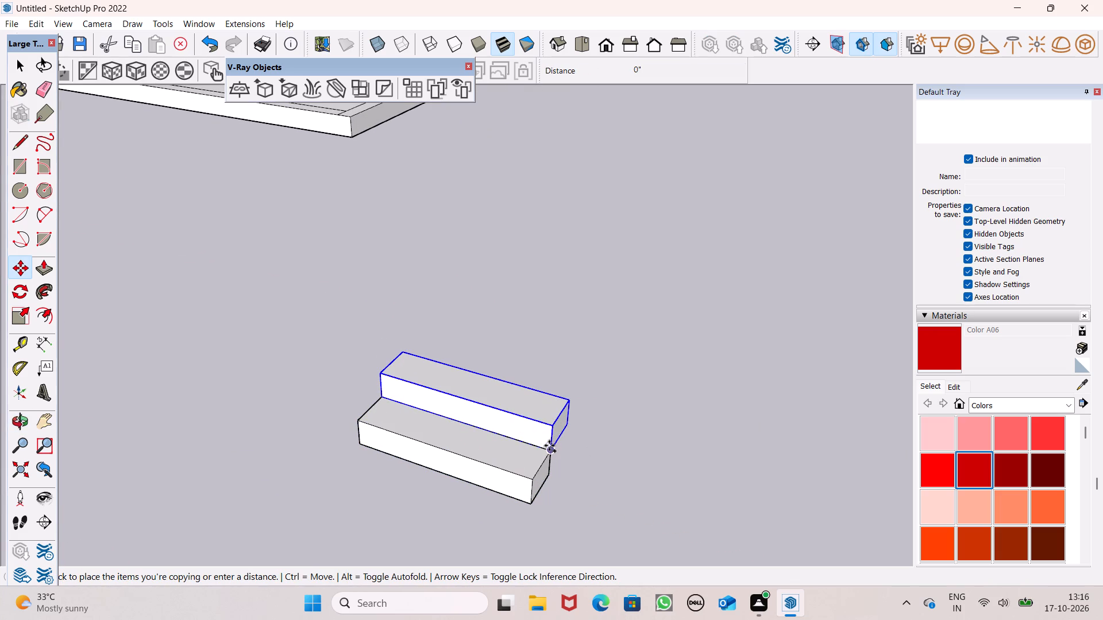
left_click_drag(549, 445, 571, 405)
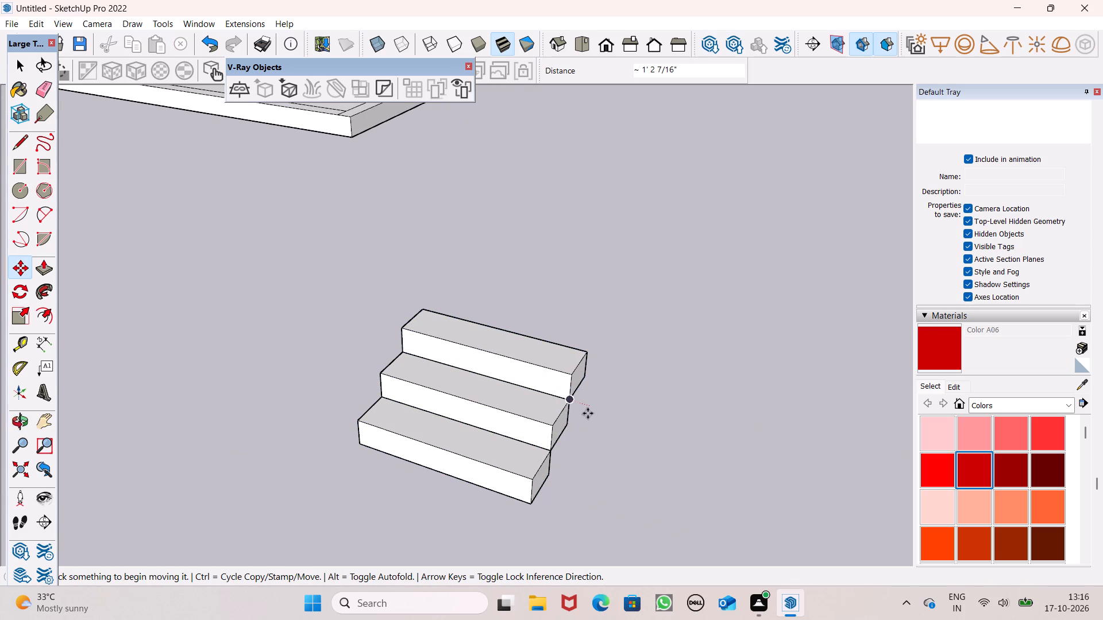
key("shift+asterisk")
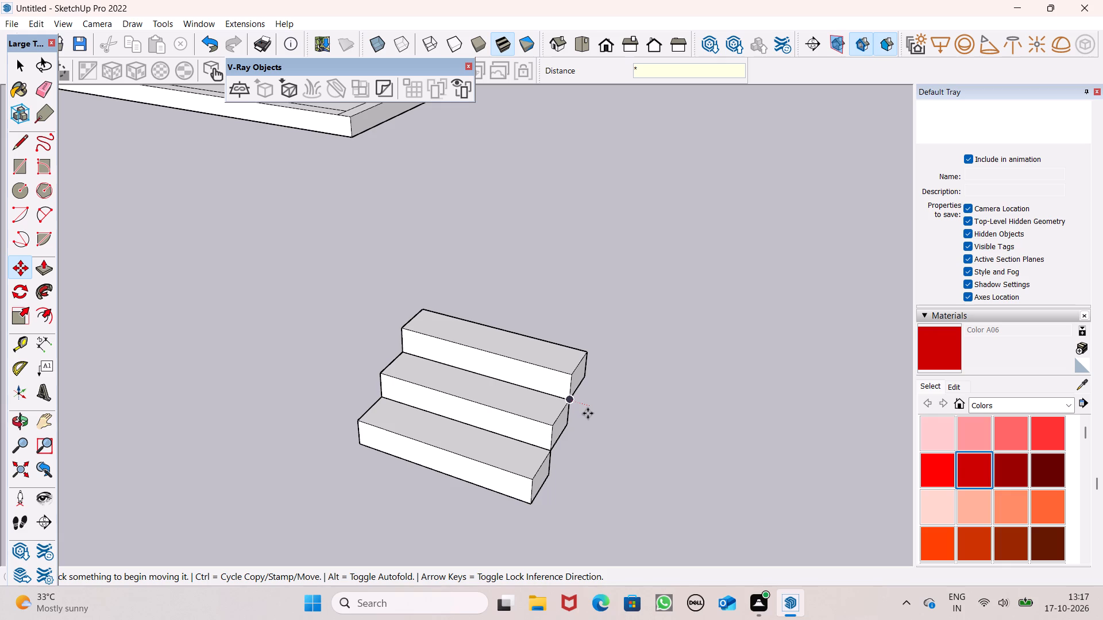
key("9")
key("Return")
key("space")
Copy the top step of the flight to a free spot beside the staircase, on the open side away from the steps.
scroll(734, 499, "down", 3)
scroll(604, 329, "down", 4)
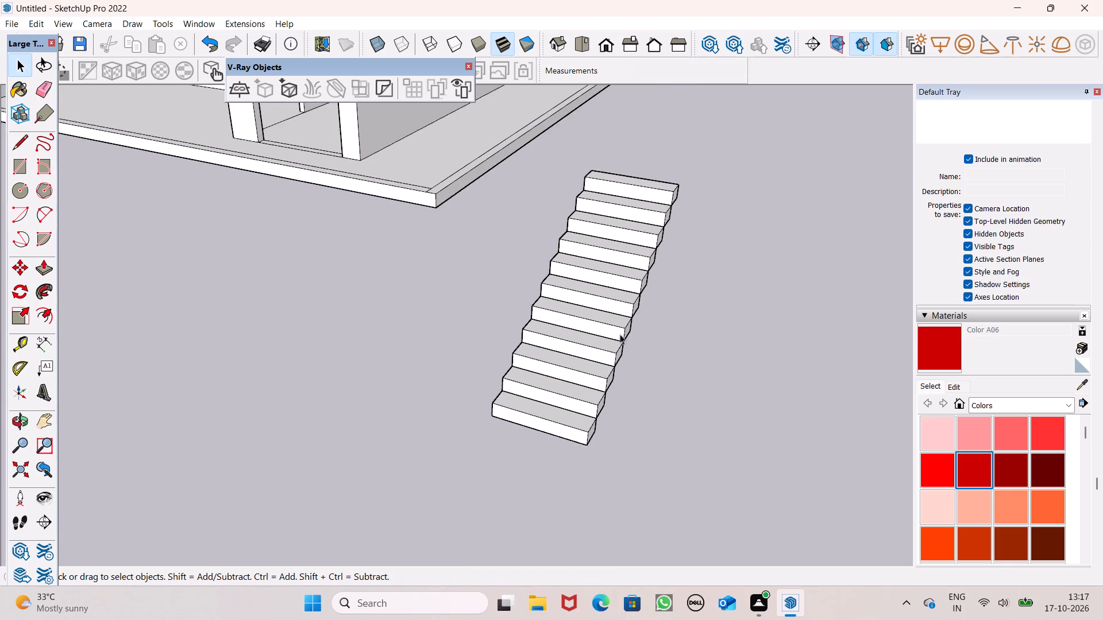
scroll(647, 334, "down", 4)
middle_click_drag(647, 334, 470, 338)
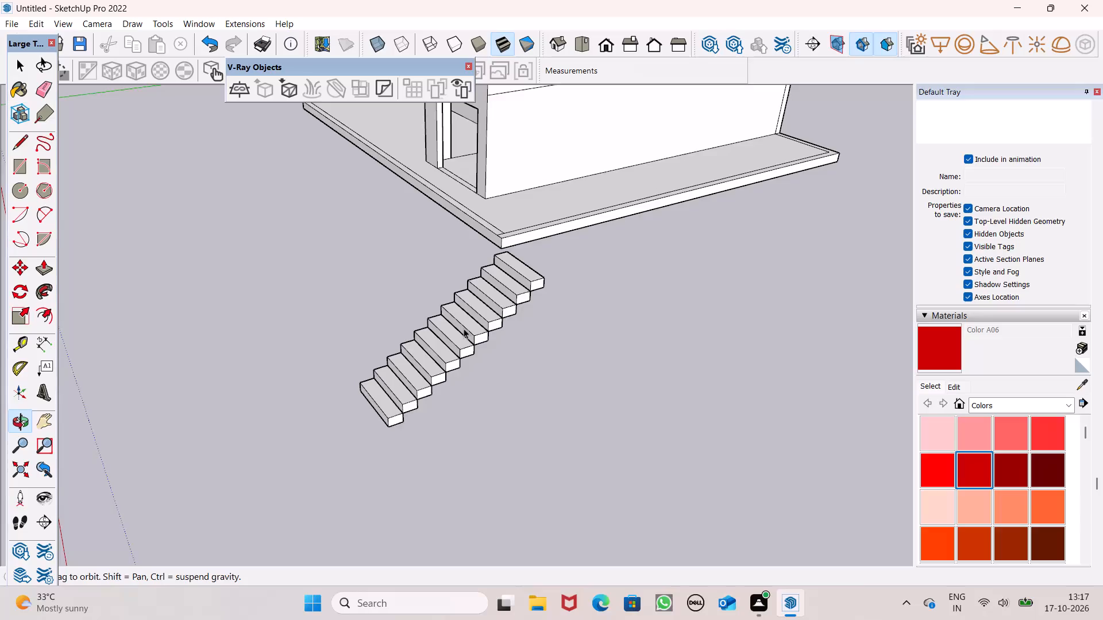
scroll(464, 328, "up", 2)
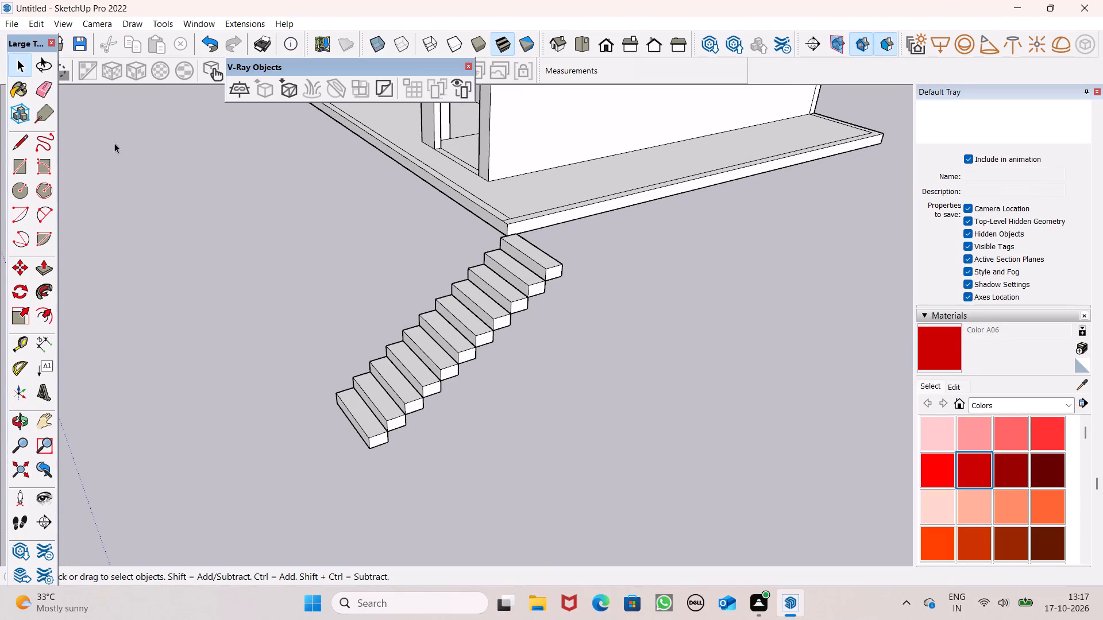
left_click(549, 265)
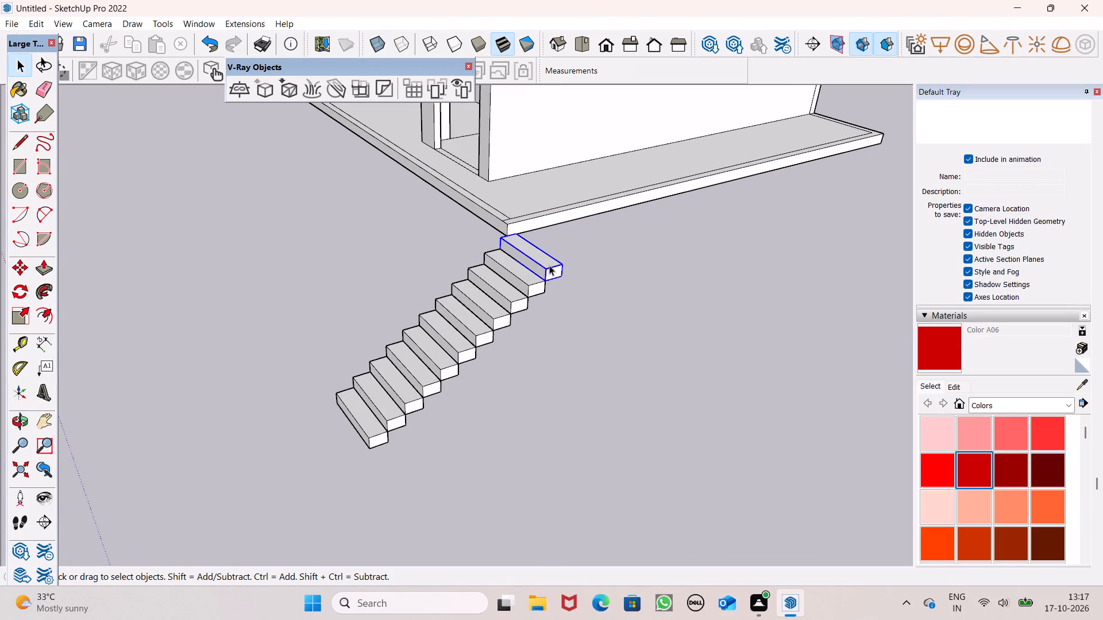
key("m")
key("Return")
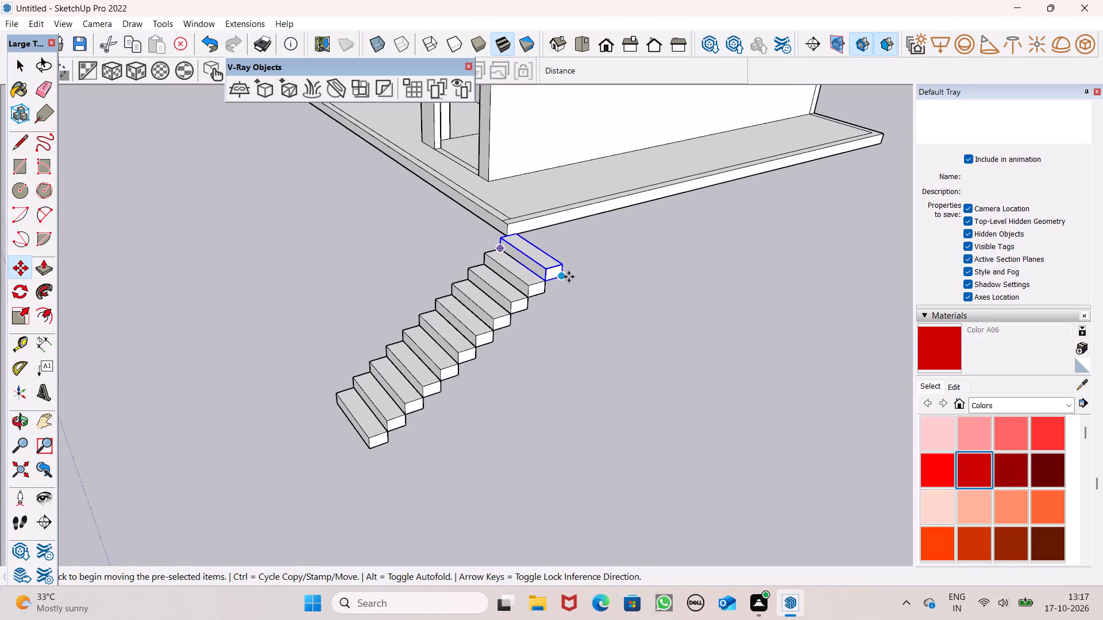
left_click_drag(569, 275, 640, 352)
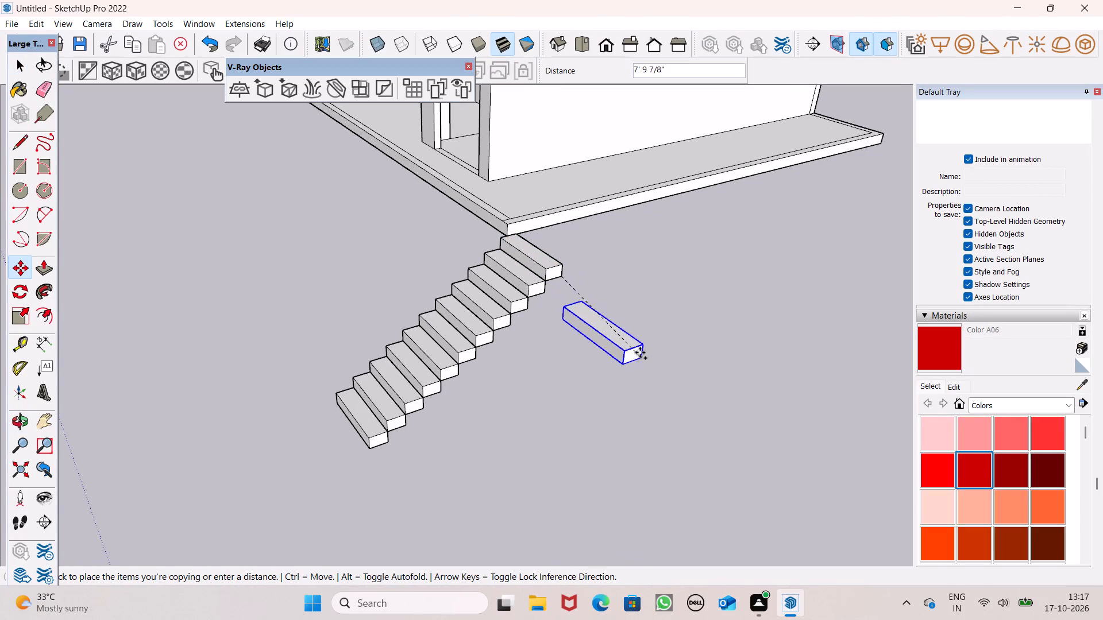
left_click_drag(640, 352, 655, 339)
key("space")
left_click(666, 321)
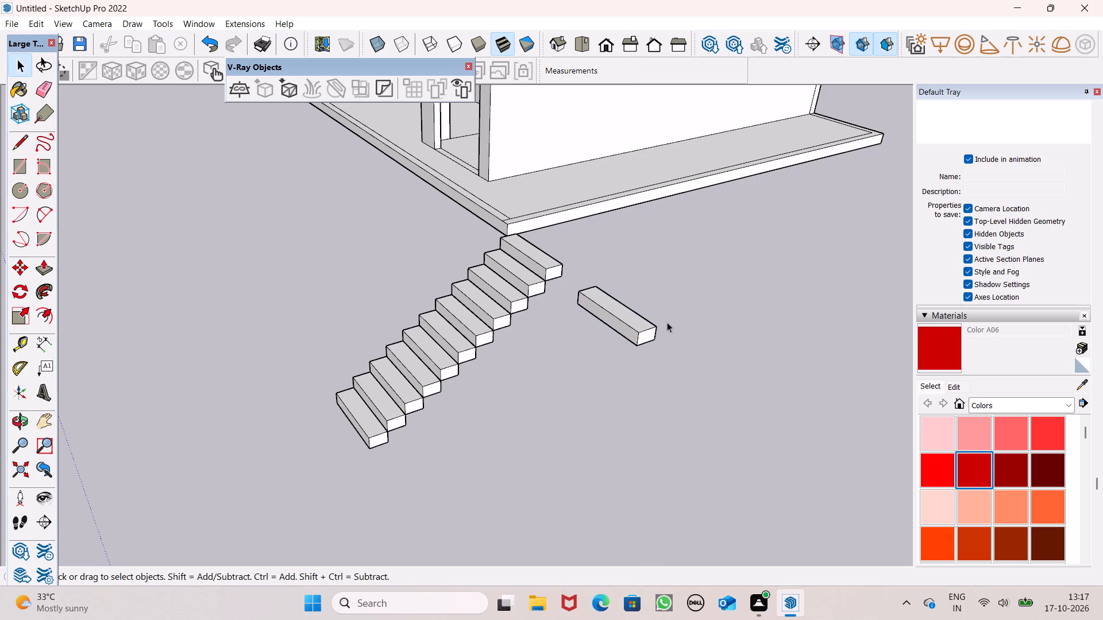
Explode the group of the copied step so its faces can be edited directly.
left_click(653, 330)
right_click(648, 325)
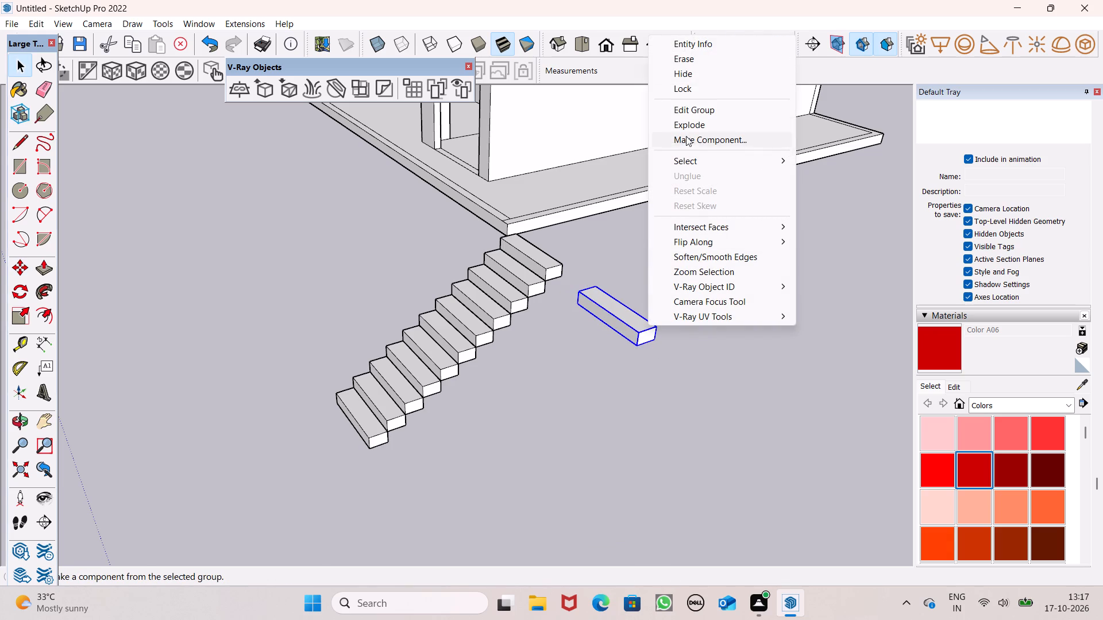
left_click(691, 127)
left_click(780, 346)
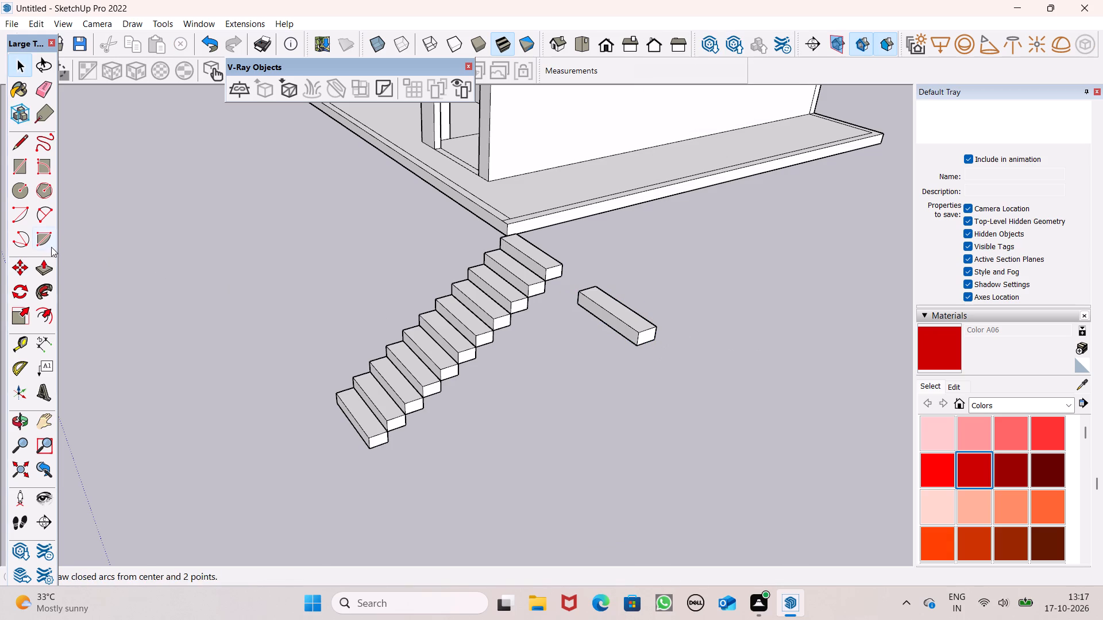
Push/Pull the short end face of the loose block outward about 1' 5/16".
left_click_drag(50, 264, 56, 264)
scroll(678, 351, "up", 4)
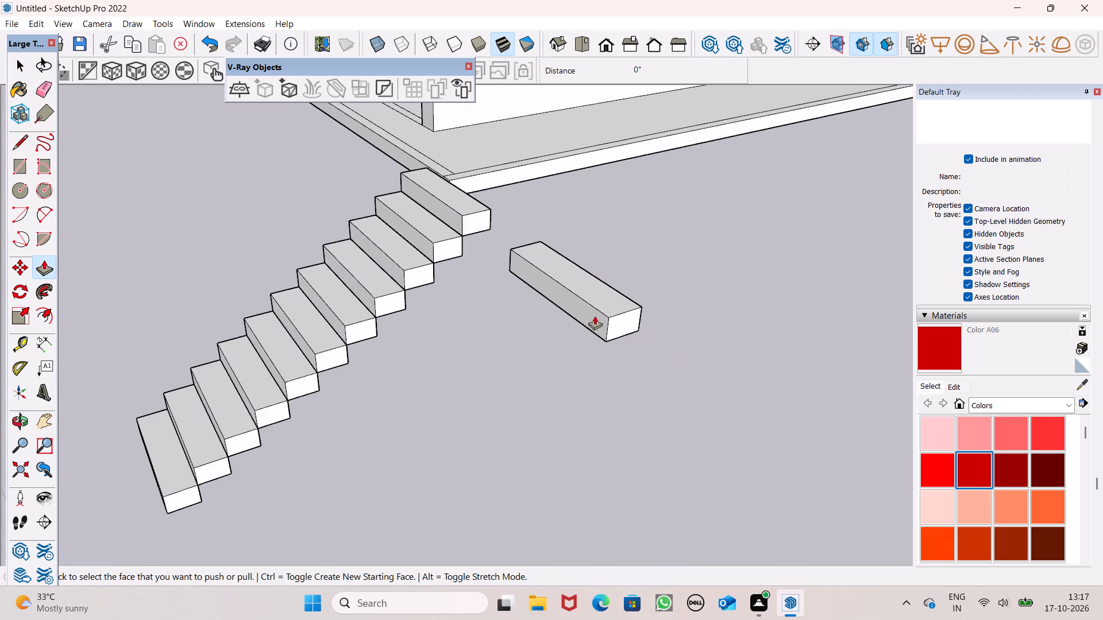
left_click_drag(616, 322, 634, 357)
Push/Pull the long side face of the loose block outward a little over 1' 7" to widen it into a landing slab.
scroll(606, 242, "down", 5)
middle_click_drag(652, 288, 636, 309)
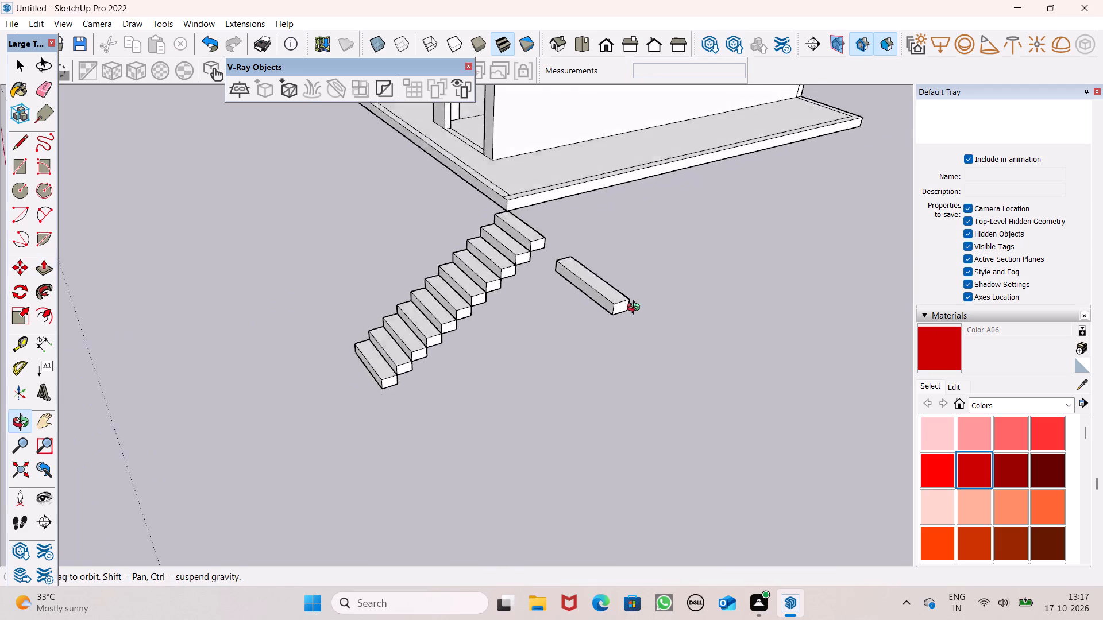
middle_click_drag(636, 309, 335, 336)
scroll(503, 178, "down", 5)
scroll(400, 251, "up", 6)
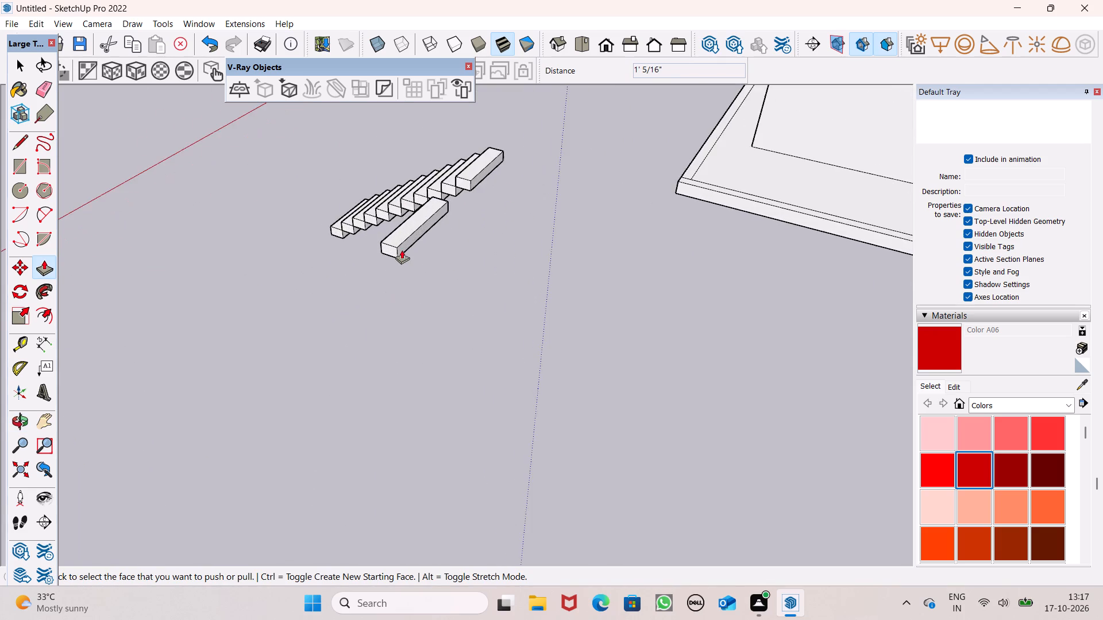
scroll(402, 247, "up", 6)
left_click_drag(418, 237, 459, 276)
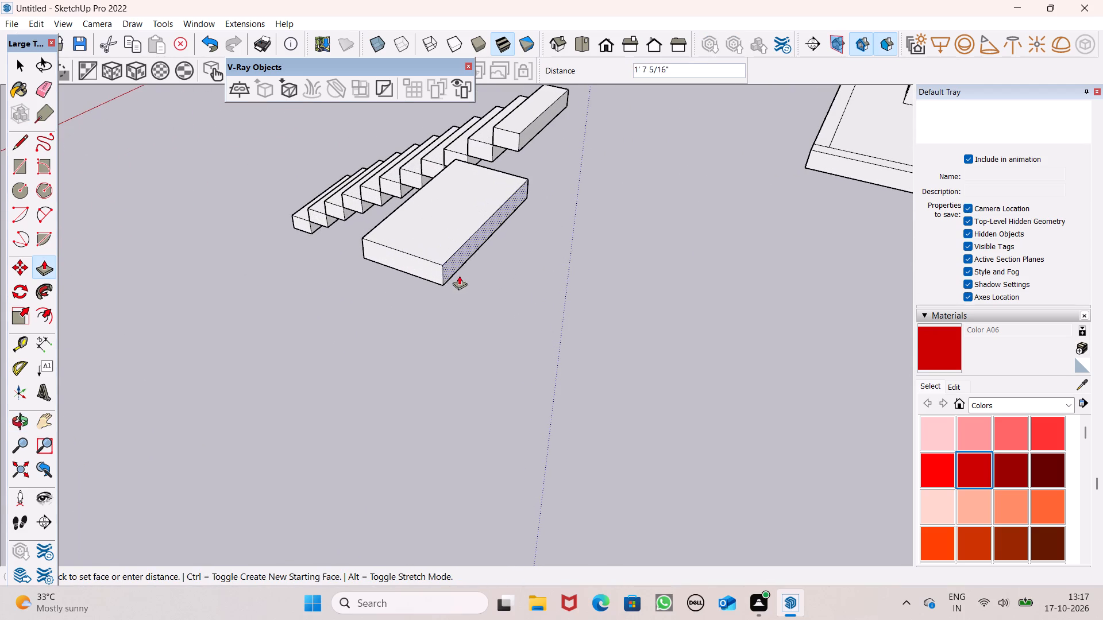
left_click_drag(459, 276, 466, 283)
Push/Pull the short end face of the landing slab outward another 1' 7 7/16" or so.
scroll(537, 232, "down", 4)
middle_click_drag(539, 261, 661, 270)
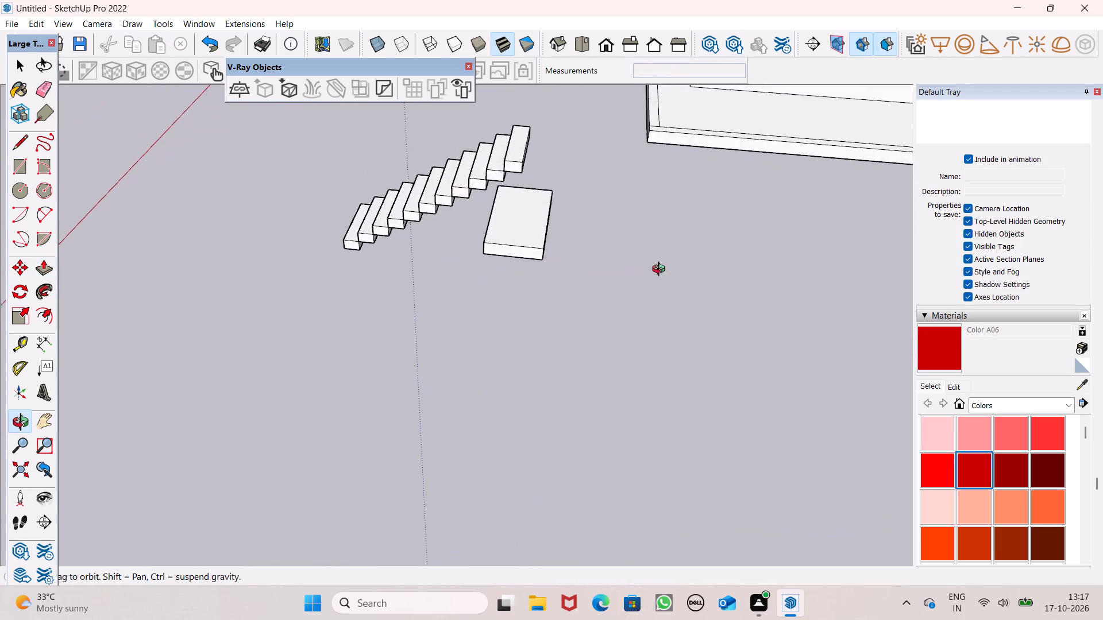
middle_click_drag(661, 270, 681, 277)
left_click_drag(545, 252, 546, 273)
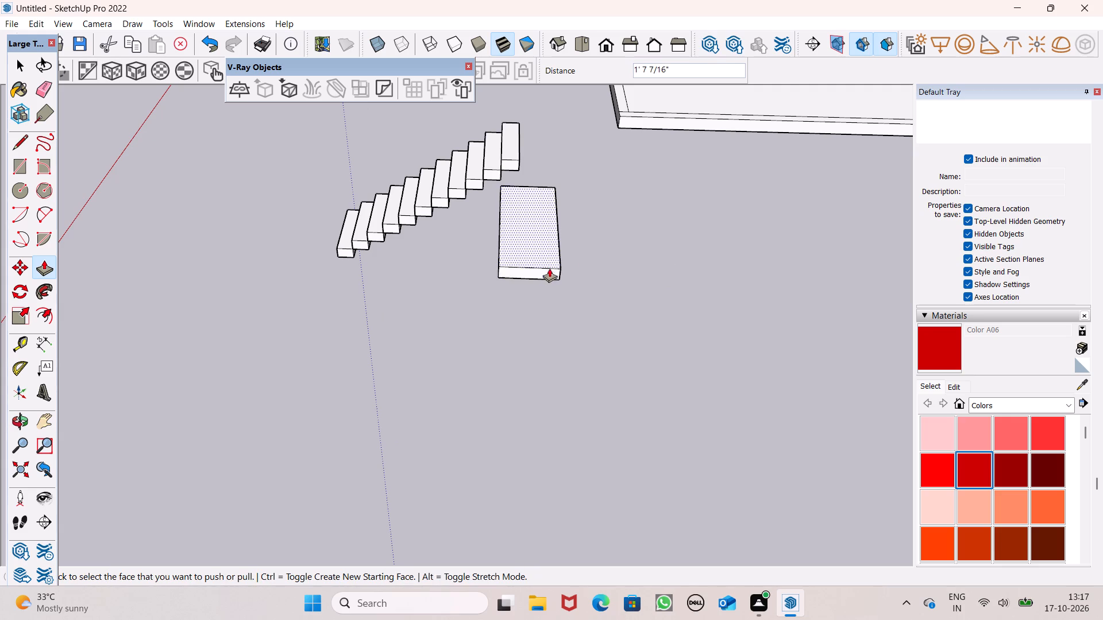
Select the whole landing slab with all its faces and edges and make it a group.
middle_click_drag(607, 263, 521, 289)
key("space")
triple_click(522, 263)
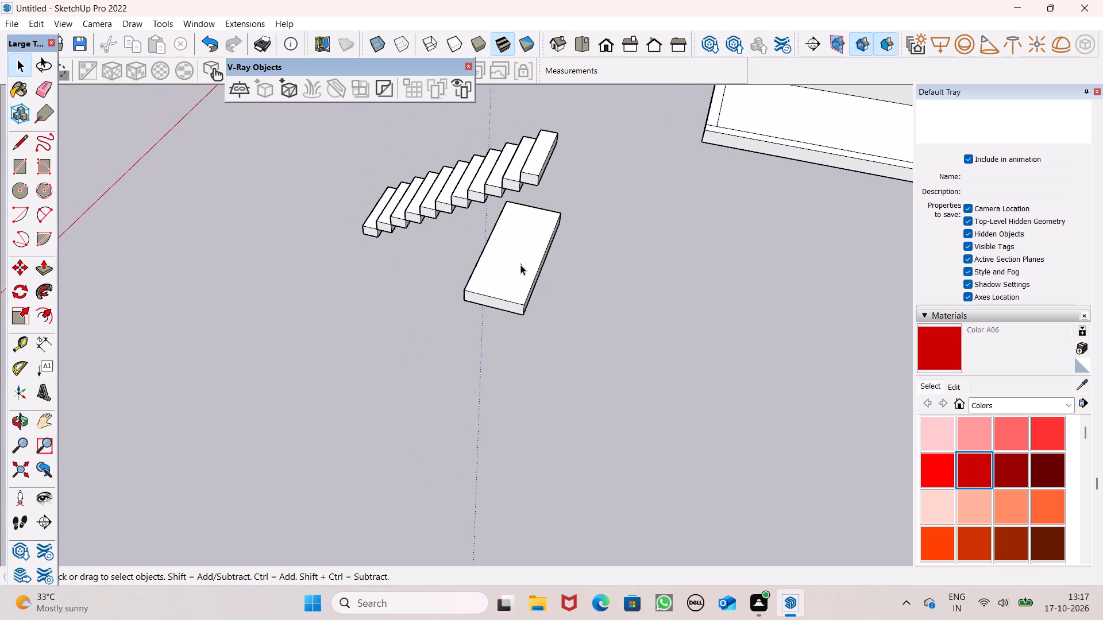
double_click(519, 265)
right_click(515, 261)
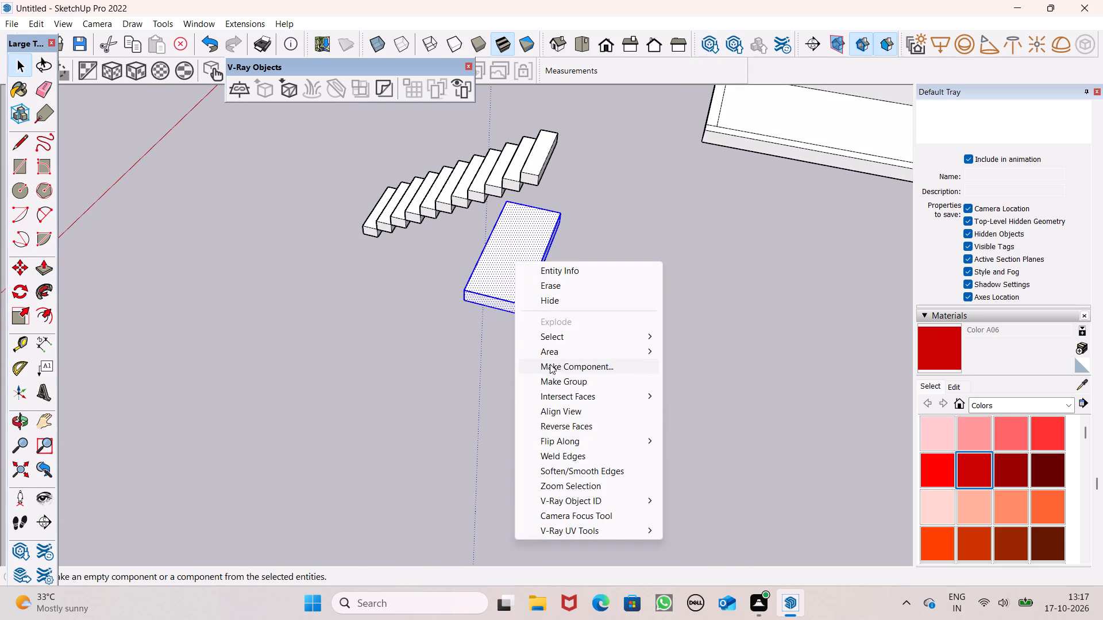
left_click(576, 379)
left_click(559, 310)
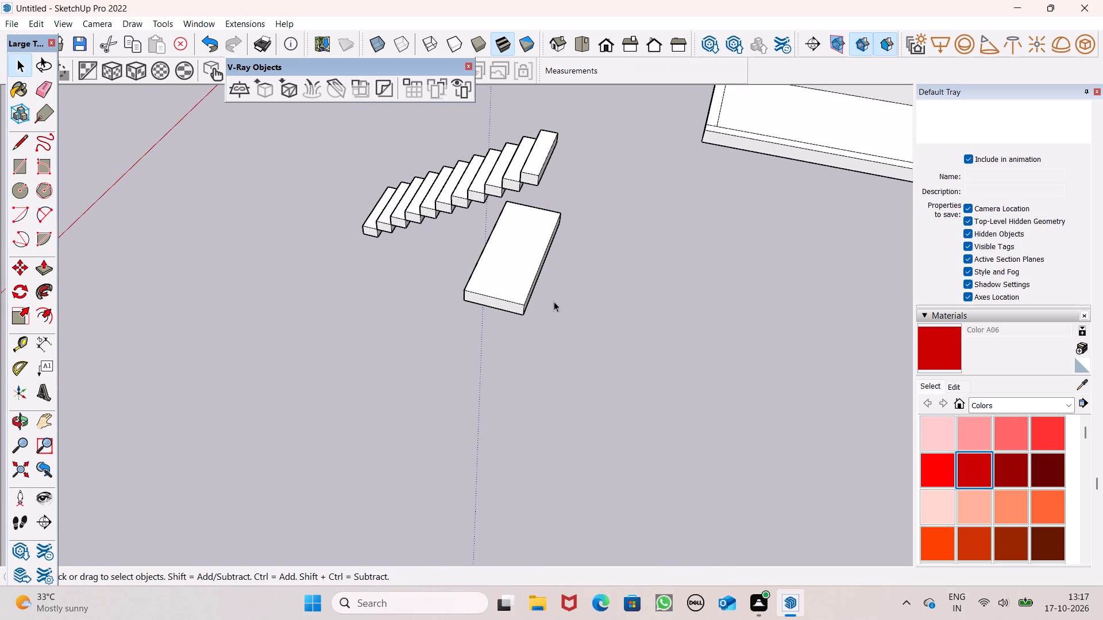
Move the landing slab group from its bottom corner to a spot close to the top end of the flight.
left_click(492, 287)
key("m")
key("Return")
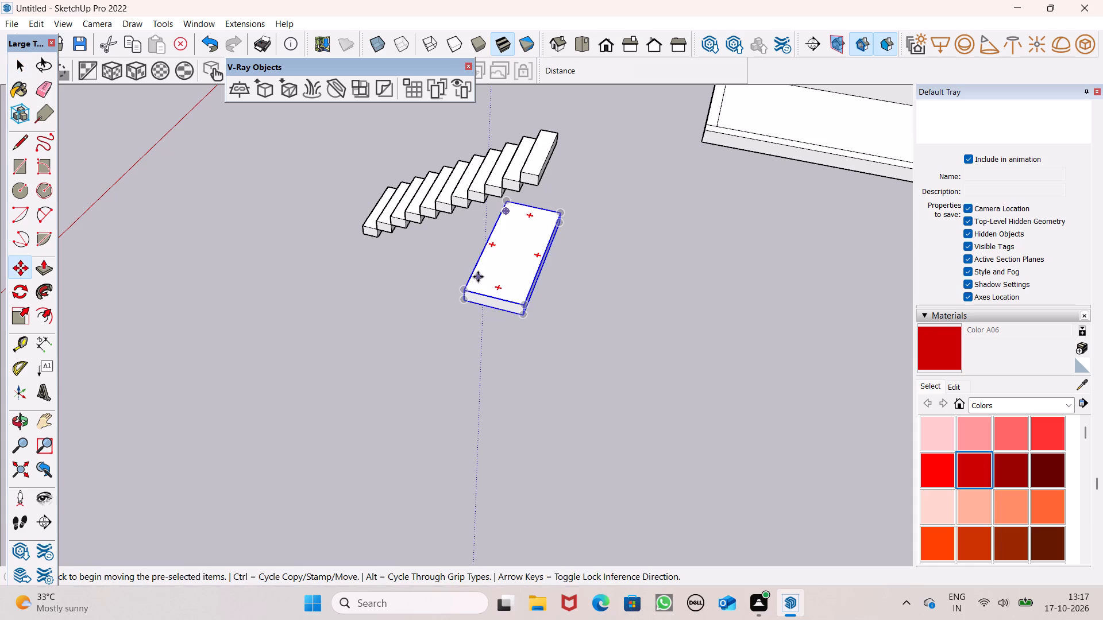
left_click_drag(458, 306, 458, 298)
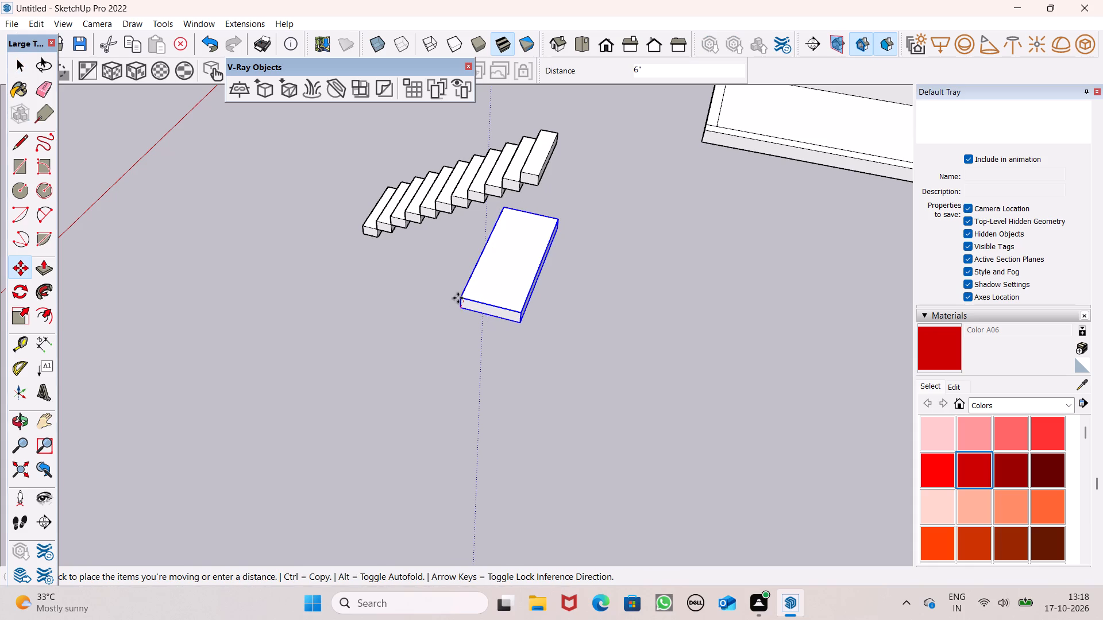
left_click_drag(458, 298, 531, 196)
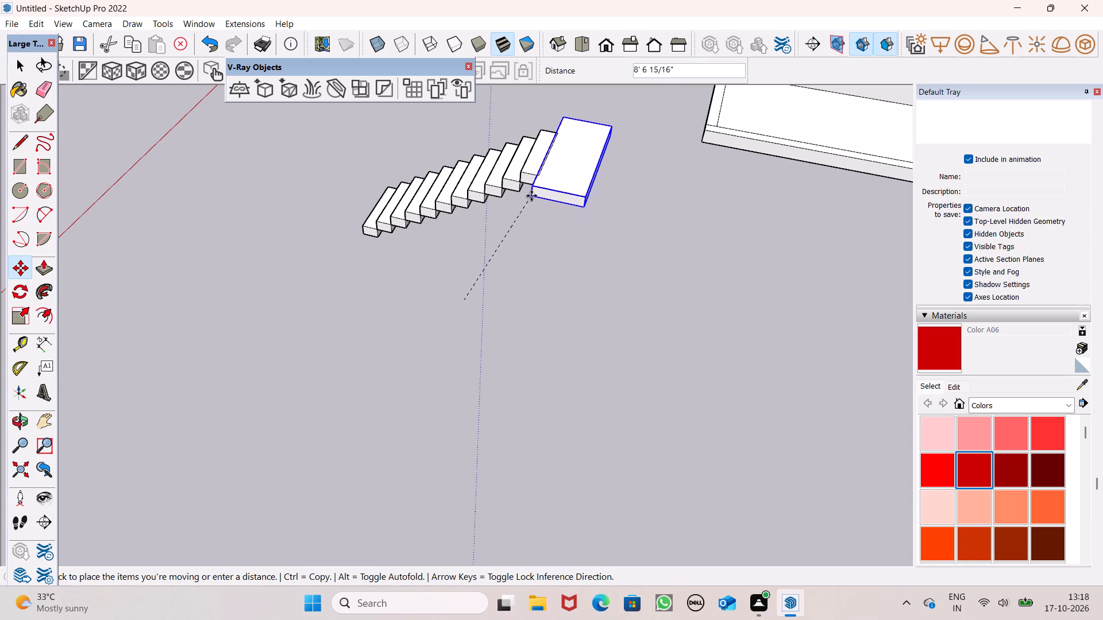
left_click_drag(531, 196, 555, 208)
Move the landing by its bottom front corner onto the top step's rear top corner, about 2' 1" away.
scroll(458, 203, "down", 7)
middle_click_drag(465, 207, 468, 208)
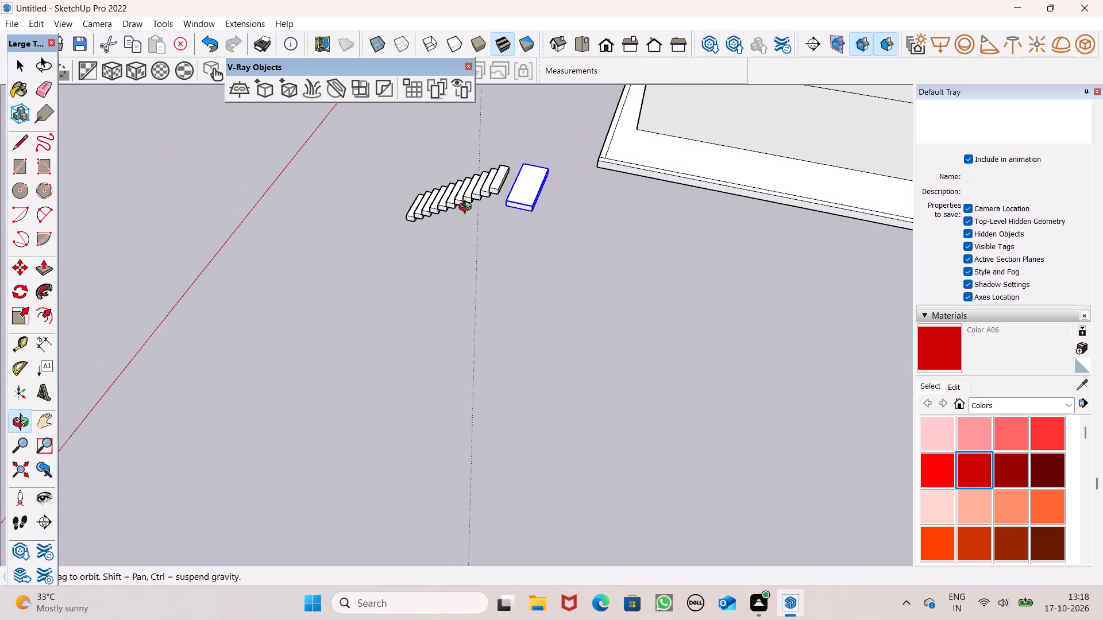
middle_click_drag(468, 208, 687, 216)
scroll(539, 145, "up", 8)
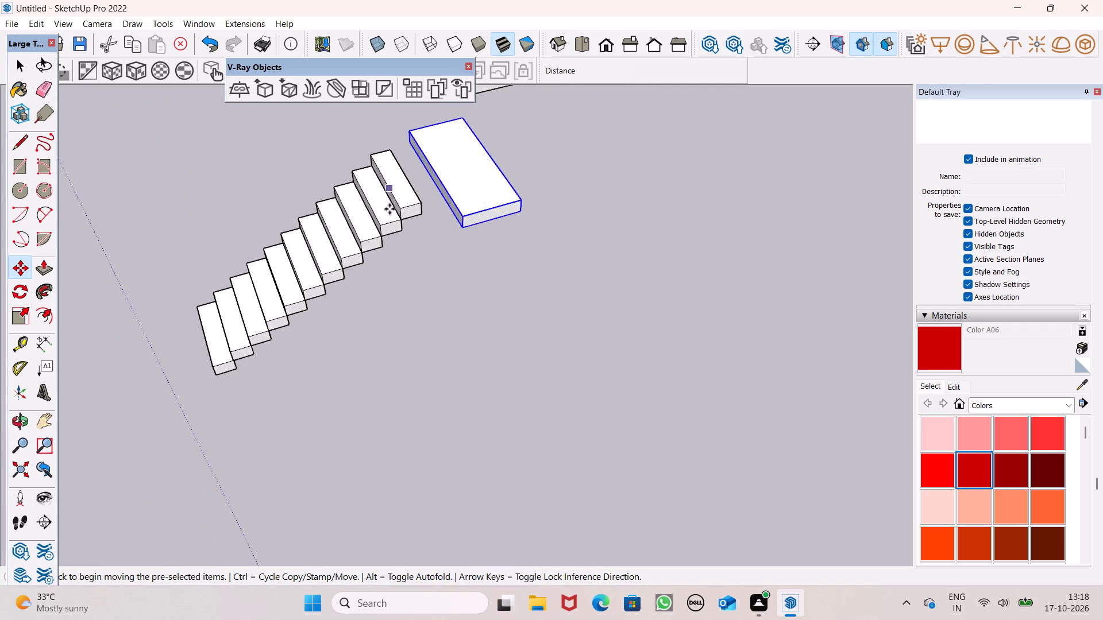
middle_click_drag(395, 225, 701, 159)
scroll(535, 189, "down", 2)
scroll(381, 193, "up", 7)
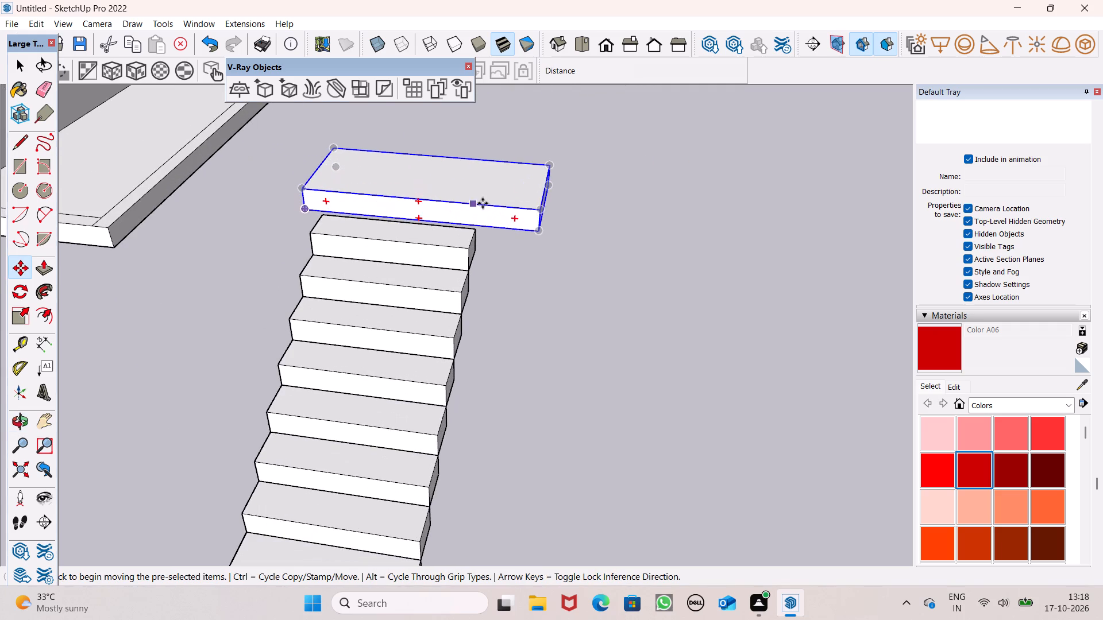
scroll(493, 205, "down", 2)
middle_click_drag(574, 243, 500, 261)
scroll(529, 270, "up", 7)
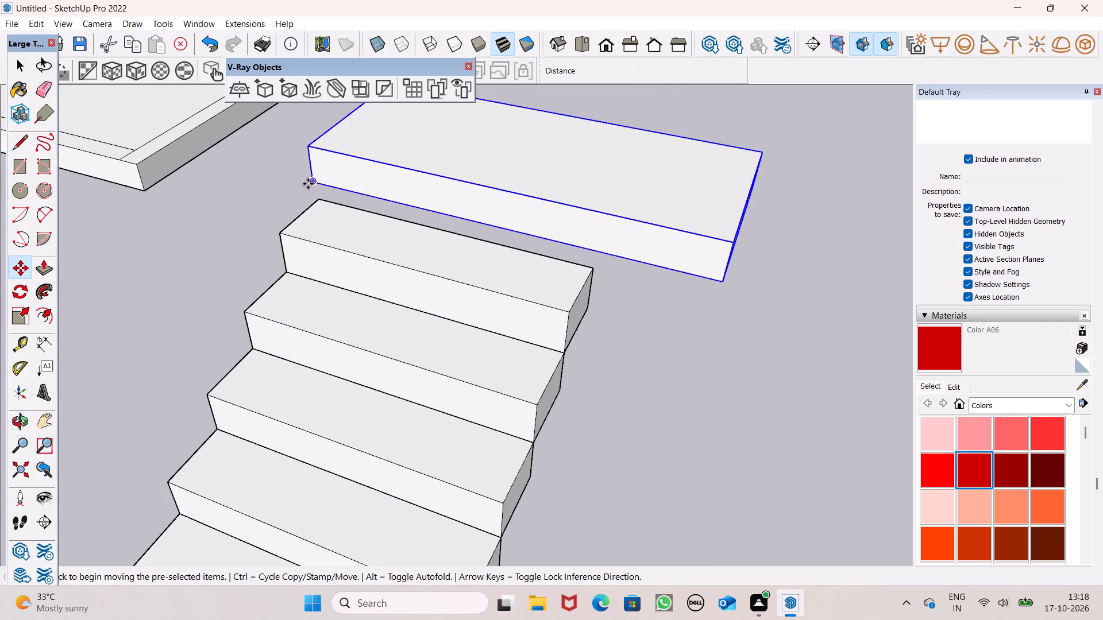
left_click_drag(312, 182, 325, 206)
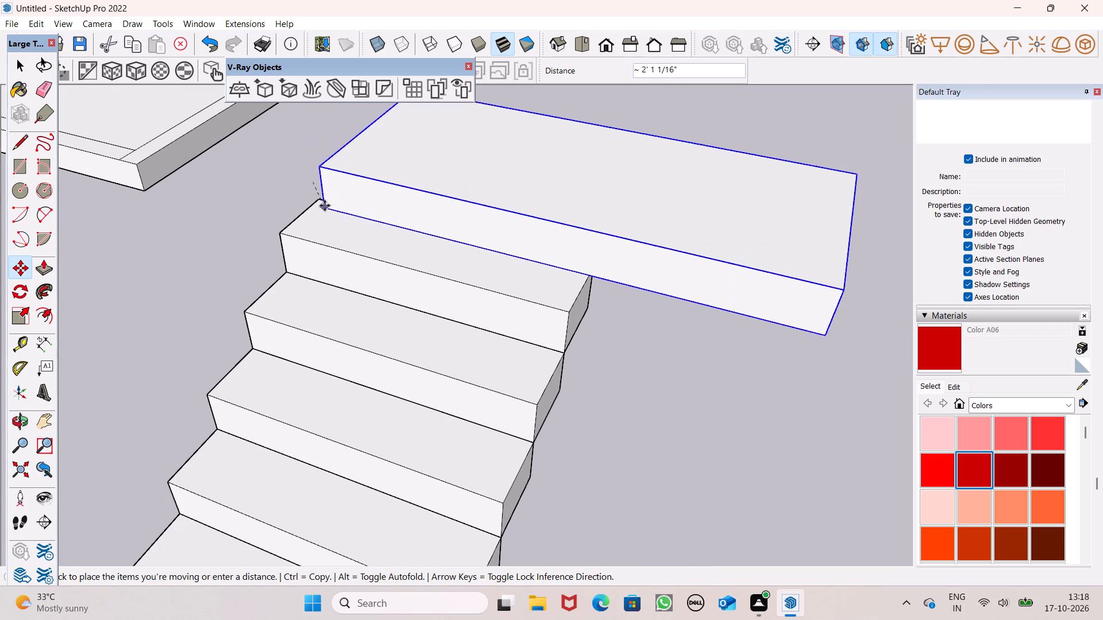
left_click_drag(325, 206, 324, 200)
scroll(520, 172, "down", 6)
middle_click_drag(668, 309, 460, 235)
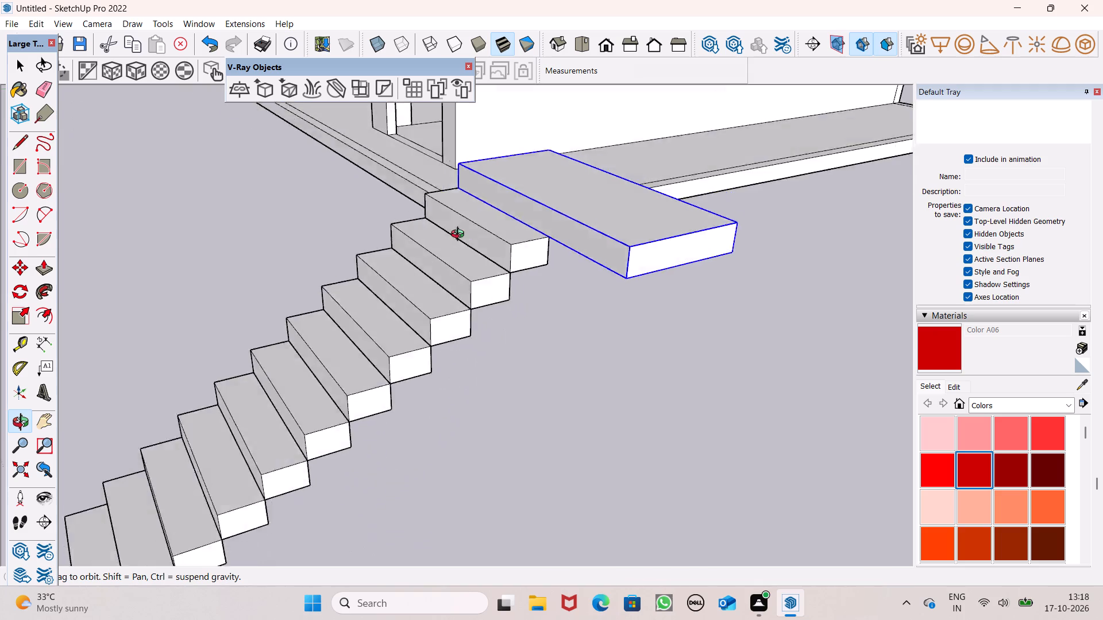
middle_click_drag(460, 235, 357, 228)
scroll(621, 185, "down", 3)
middle_click_drag(668, 269, 720, 311)
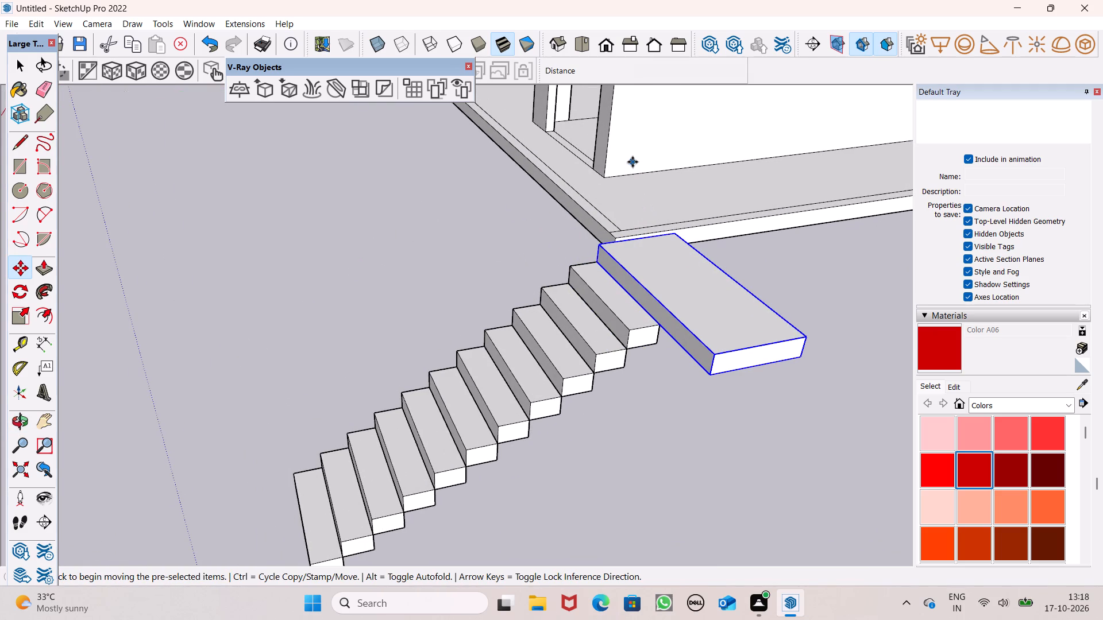
key("space")
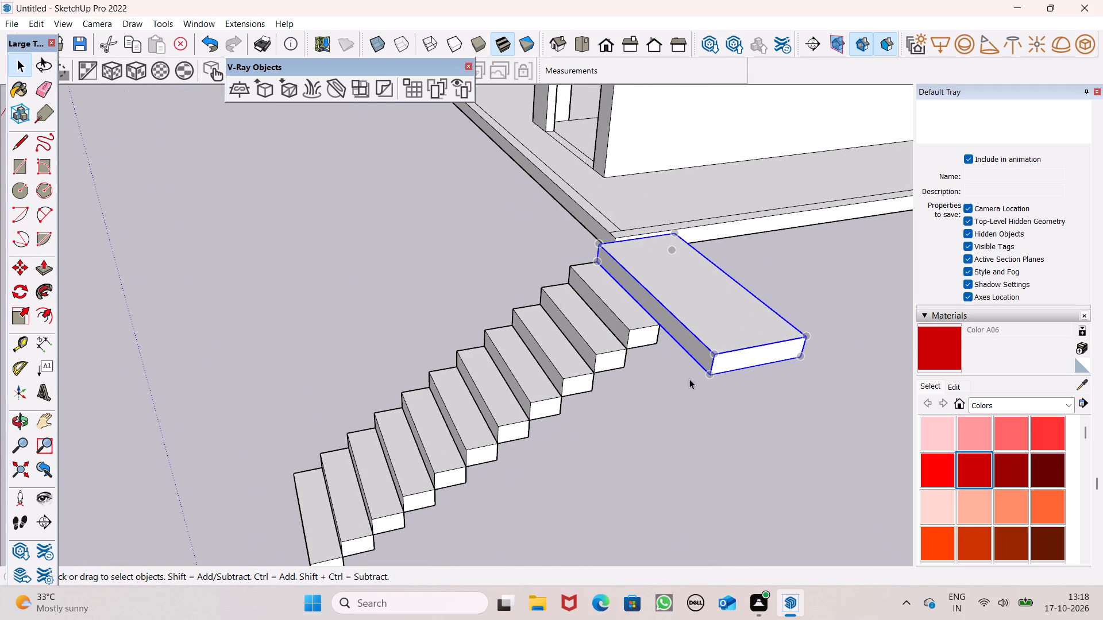
left_click(696, 393)
Select every step of the stair flight, leaving out the landing, and make them a single group.
scroll(692, 378, "down", 3)
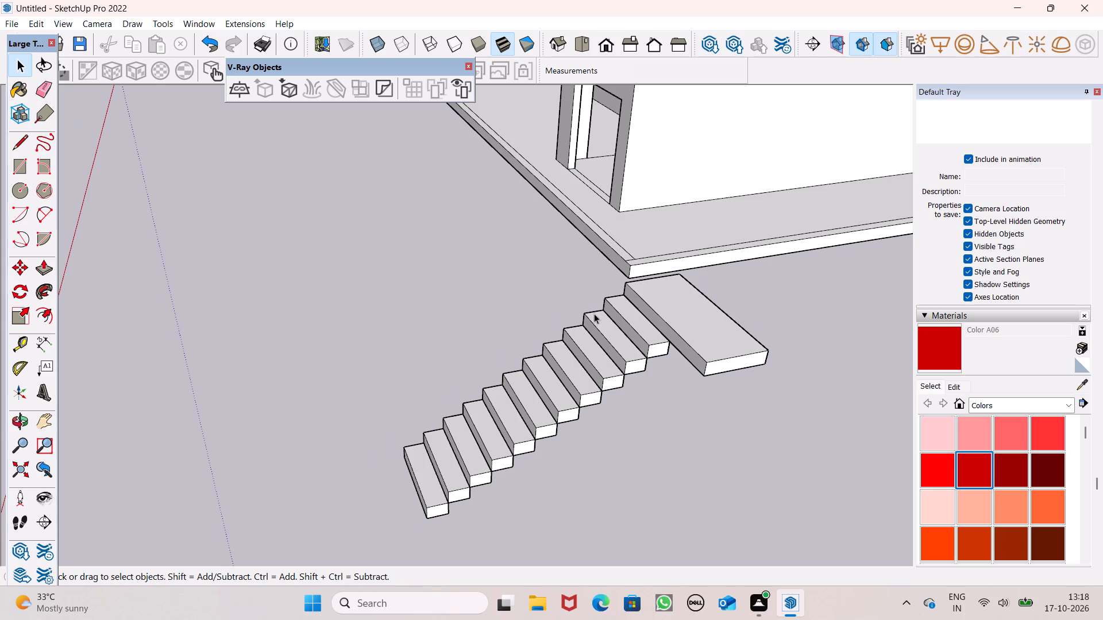
scroll(594, 313, "down", 3)
middle_click_drag(623, 386, 689, 361)
scroll(559, 409, "up", 4)
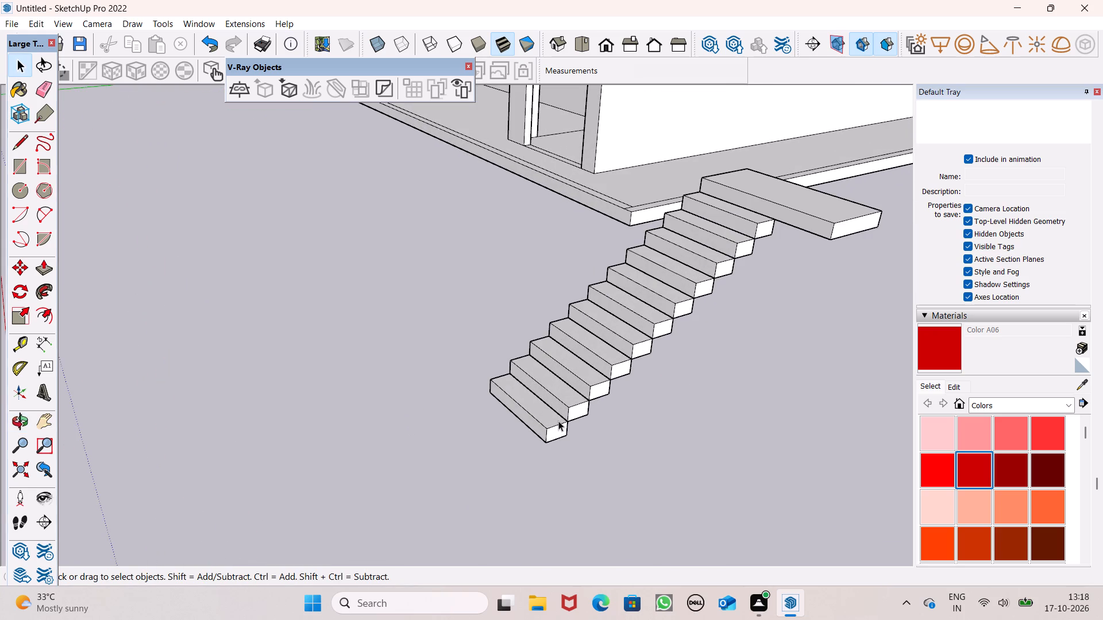
left_click(558, 421)
left_click(573, 398, "ctrl")
left_click(589, 386, "ctrl")
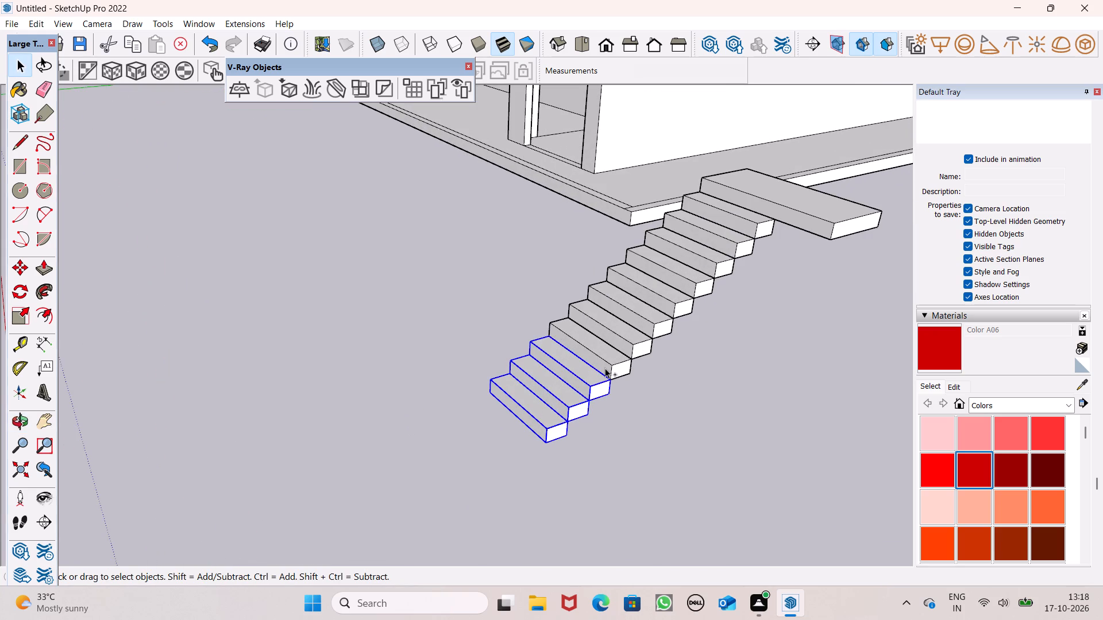
left_click(605, 368, "ctrl")
left_click(631, 340, "ctrl")
left_click(656, 319, "ctrl")
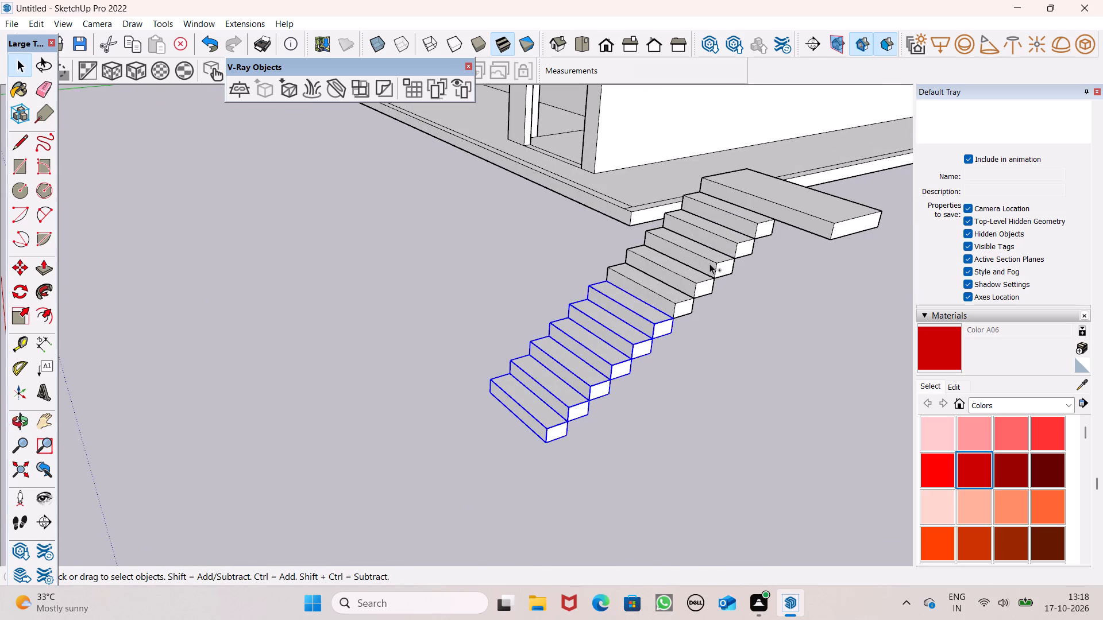
left_click(673, 299, "ctrl")
left_click(689, 280, "ctrl")
left_click(717, 261, "ctrl")
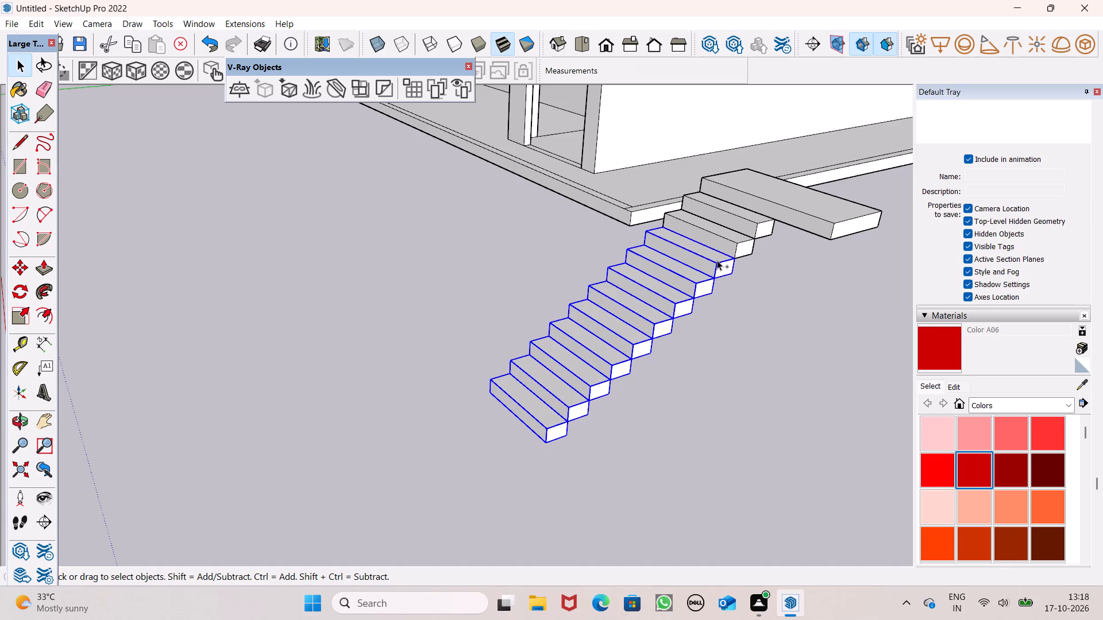
left_click(741, 238, "ctrl")
left_click(738, 219, "ctrl")
right_click(738, 219, "ctrl")
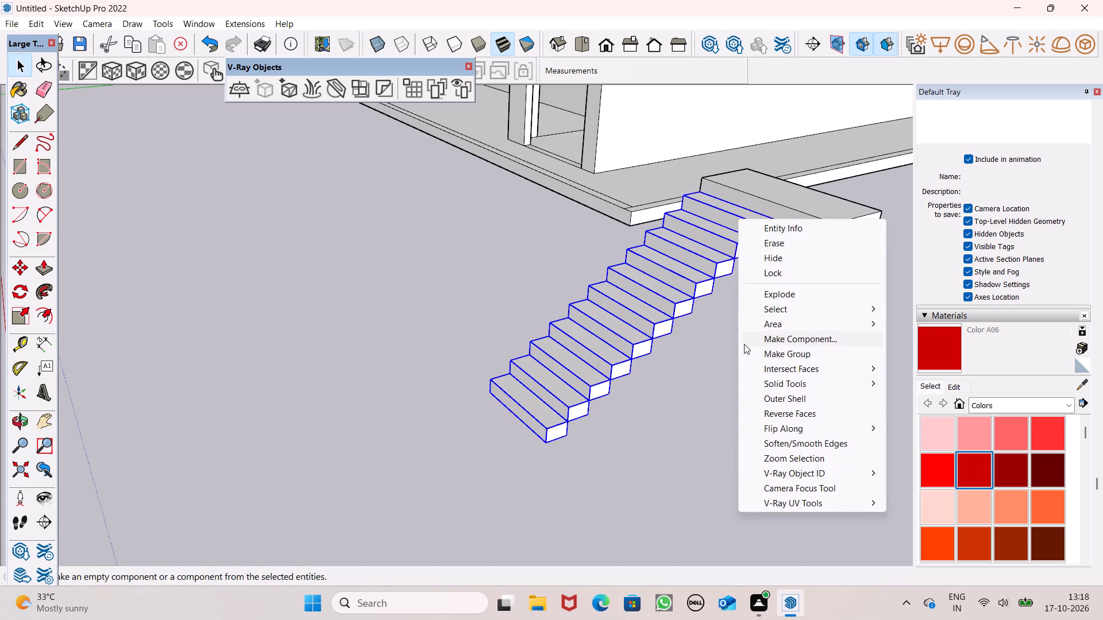
left_click(786, 355, "ctrl")
Copy the grouped stair flight to a clear spot about 13' away, on the side away from the building.
scroll(711, 316, "down", 6, "ctrl")
scroll(723, 306, "down", 5)
middle_click_drag(759, 336, 720, 356)
key("m")
key("Return")
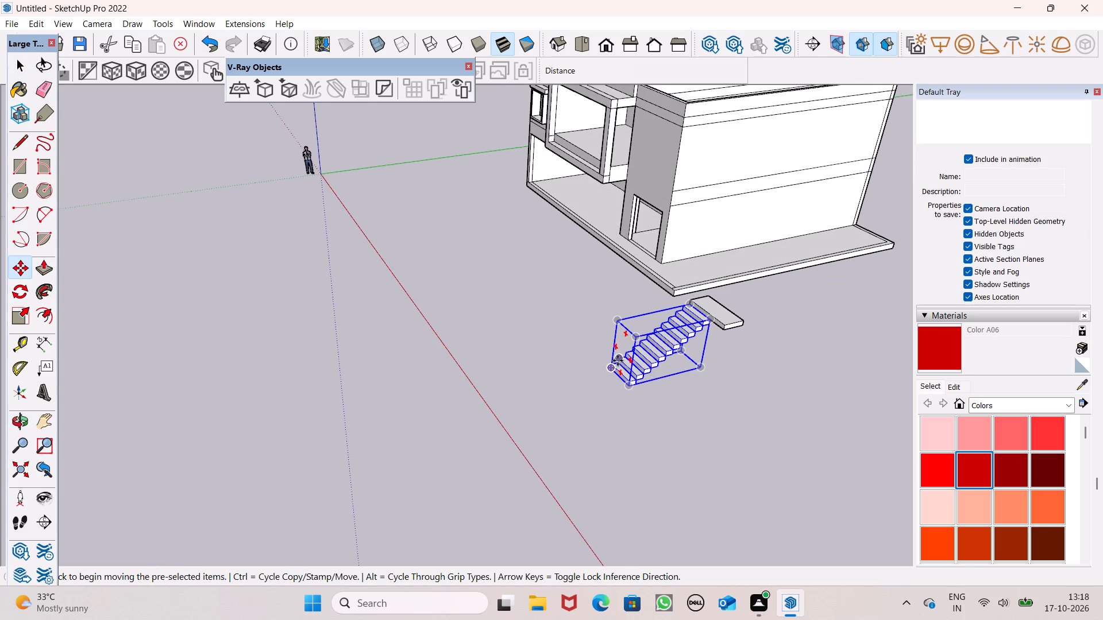
left_click_drag(704, 368, 782, 421)
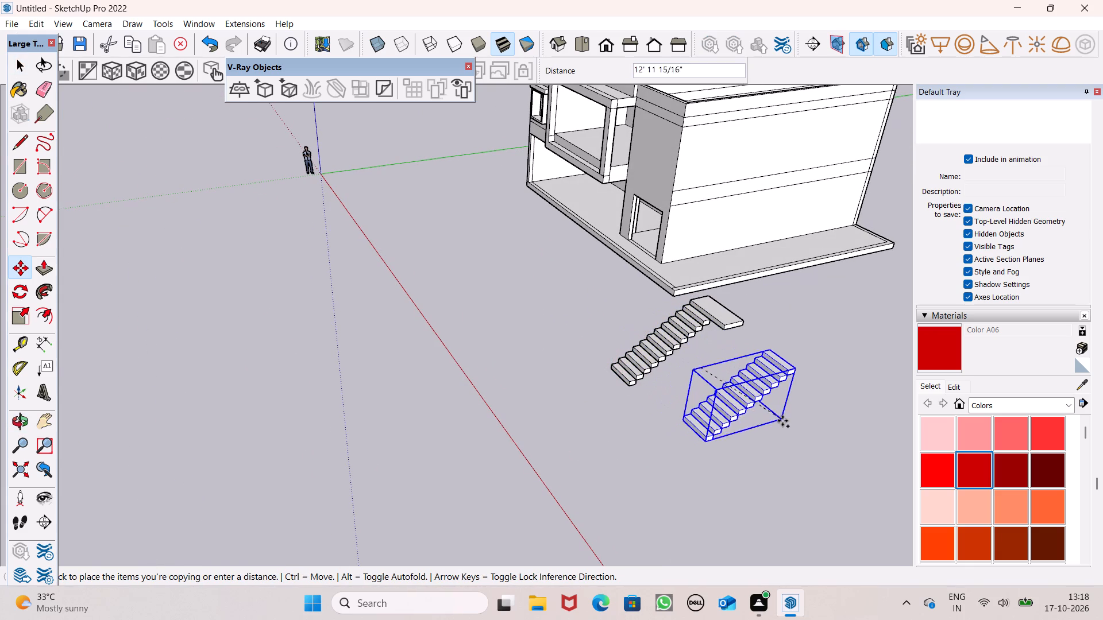
left_click_drag(782, 421, 790, 426)
key("space")
left_click(706, 463)
Rotate the copied flight 180° in the horizontal plane about the bottom front corner of its lowest step.
scroll(638, 373, "down", 3)
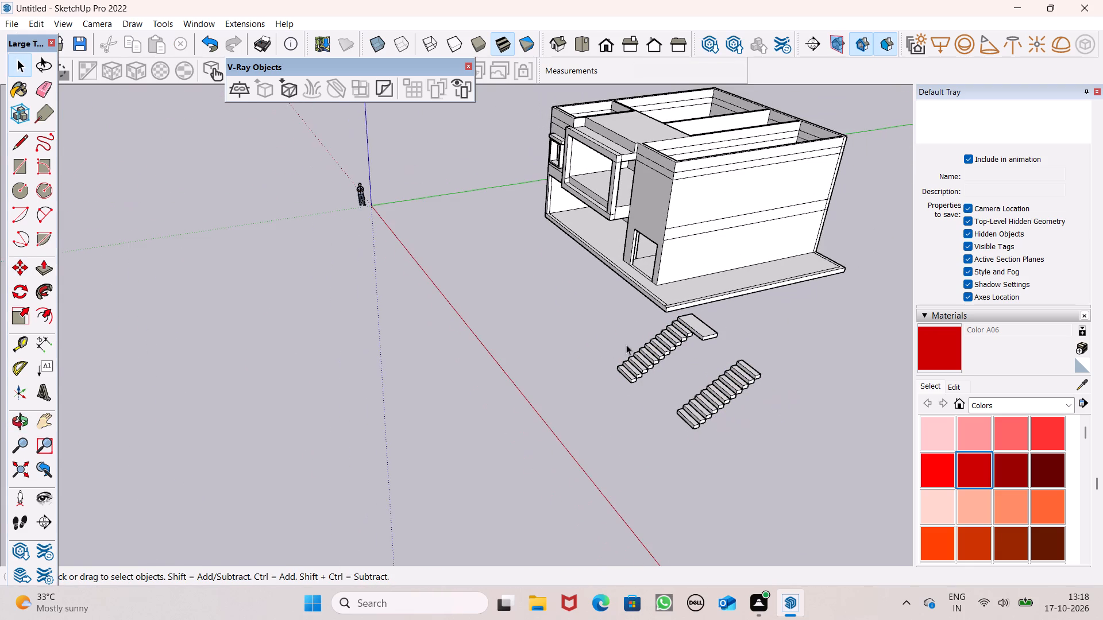
scroll(625, 338, "down", 2)
scroll(816, 343, "down", 1)
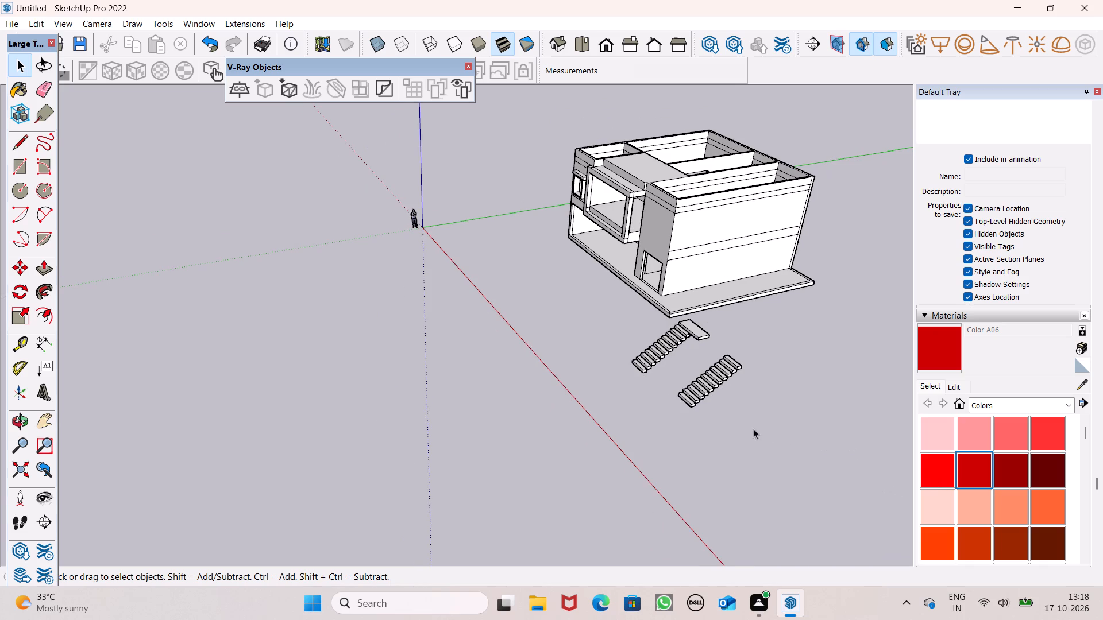
scroll(699, 370, "down", 1)
middle_click_drag(700, 409, 627, 461)
scroll(645, 491, "up", 4)
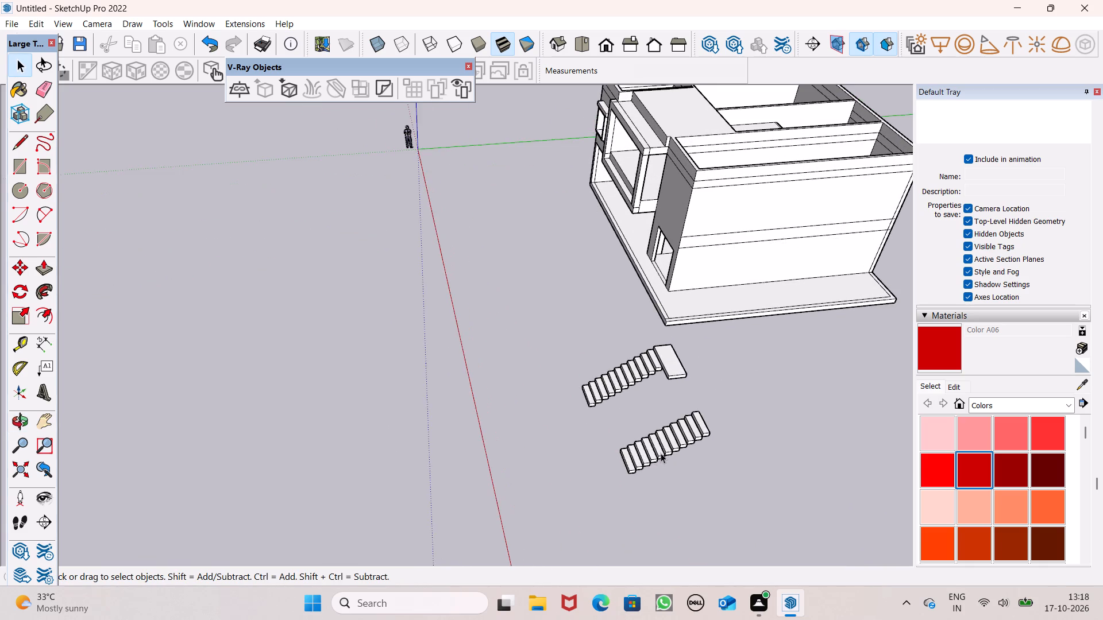
scroll(661, 452, "up", 15)
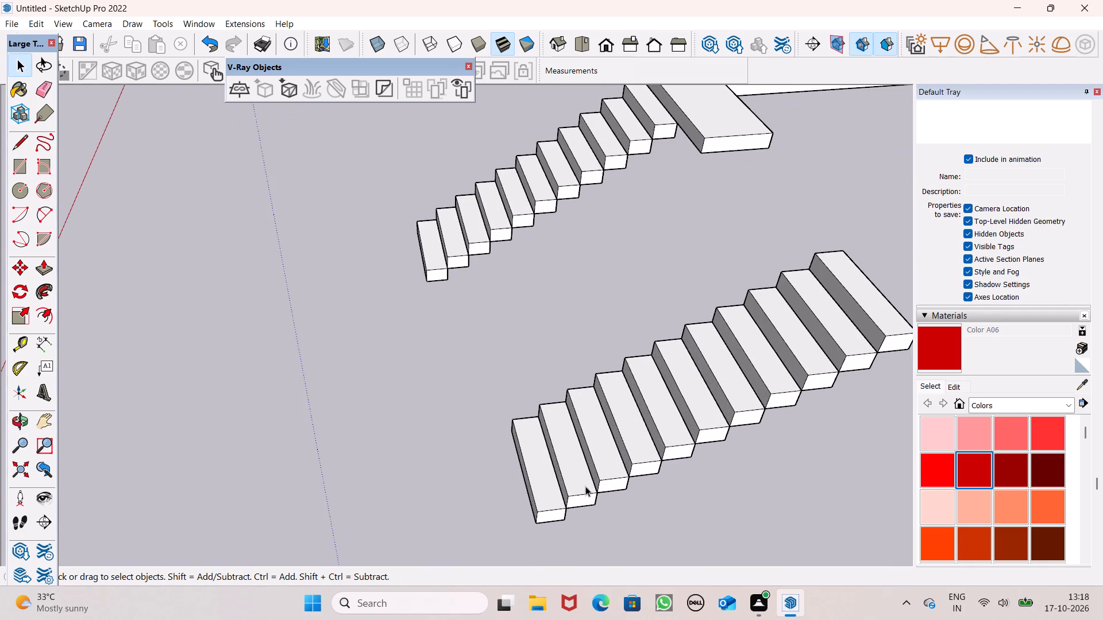
left_click(544, 489)
scroll(611, 458, "down", 5)
scroll(724, 373, "down", 2)
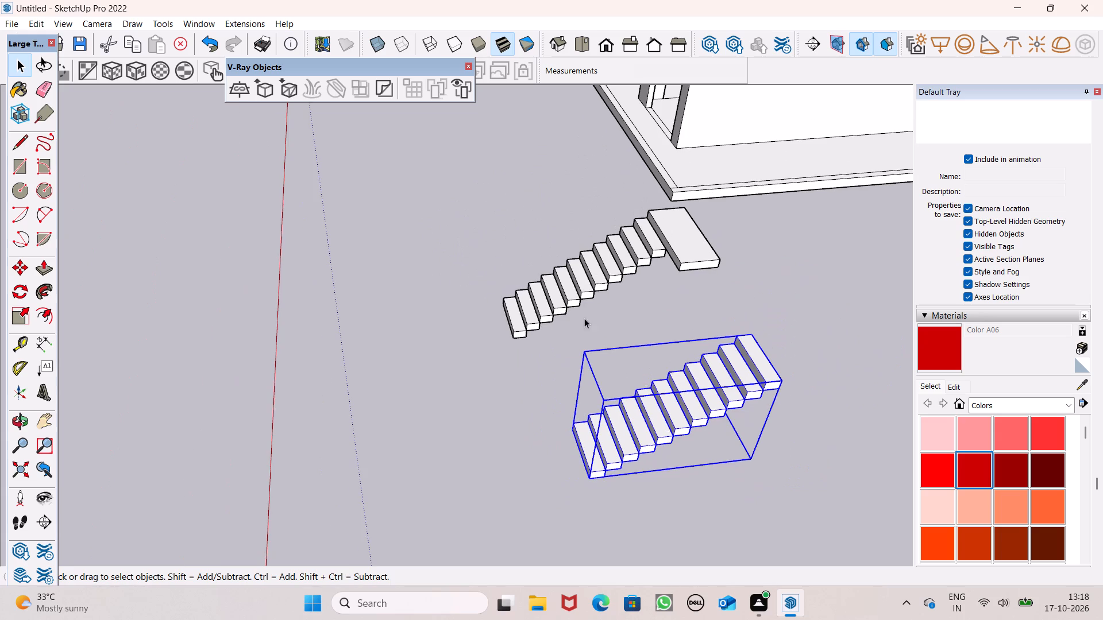
left_click(20, 289)
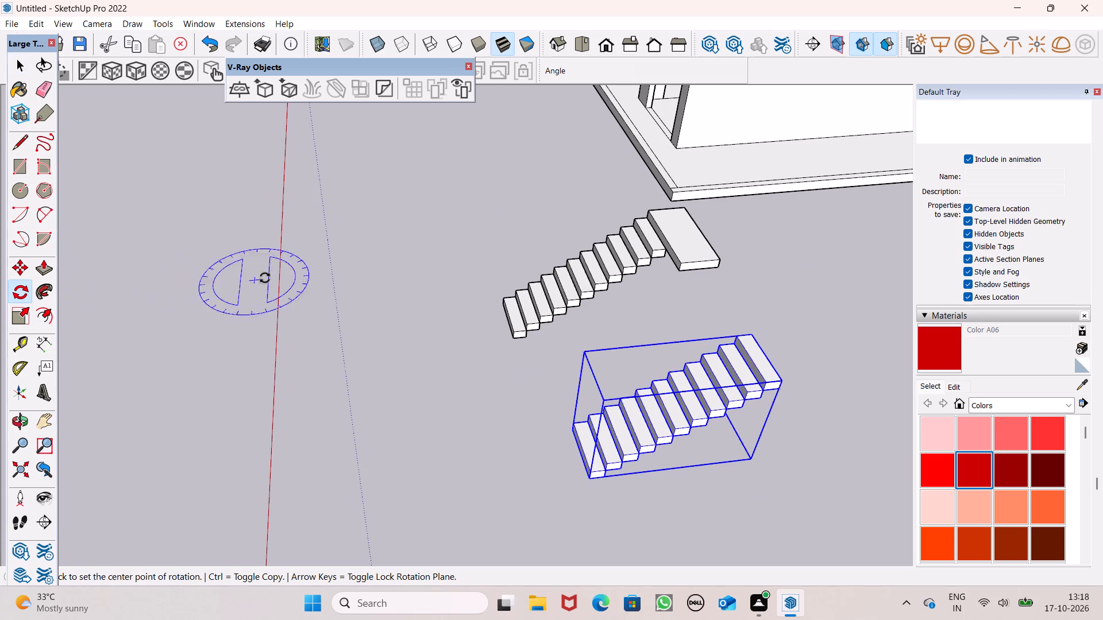
scroll(357, 278, "down", 2)
left_click(549, 438)
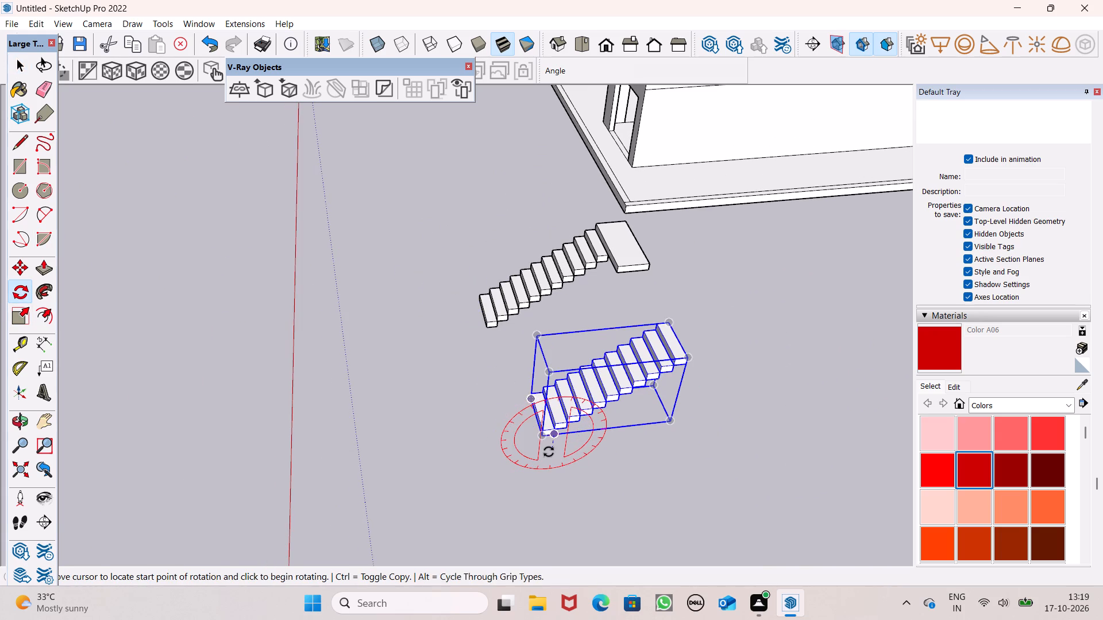
key("space")
scroll(550, 451, "down", 3)
middle_click_drag(628, 452, 639, 386)
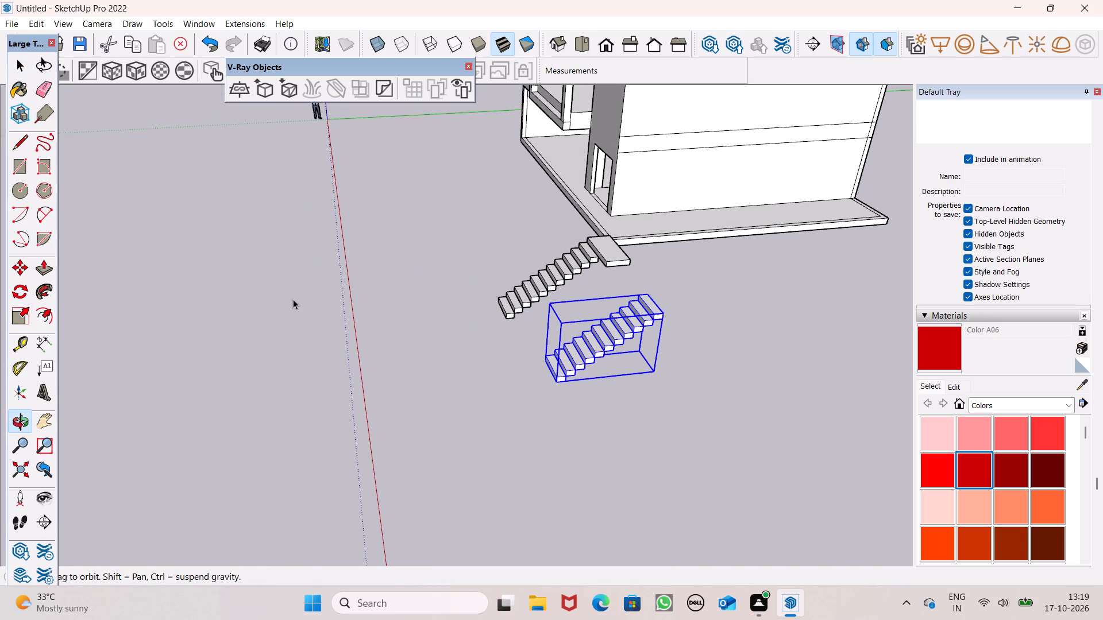
left_click(13, 294)
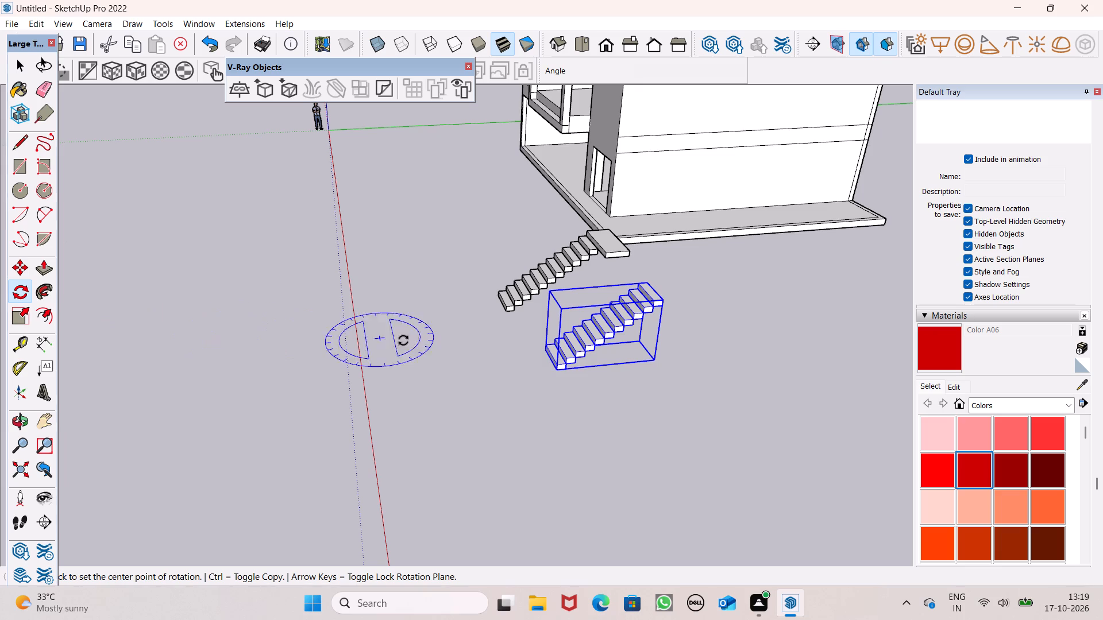
left_click(556, 375)
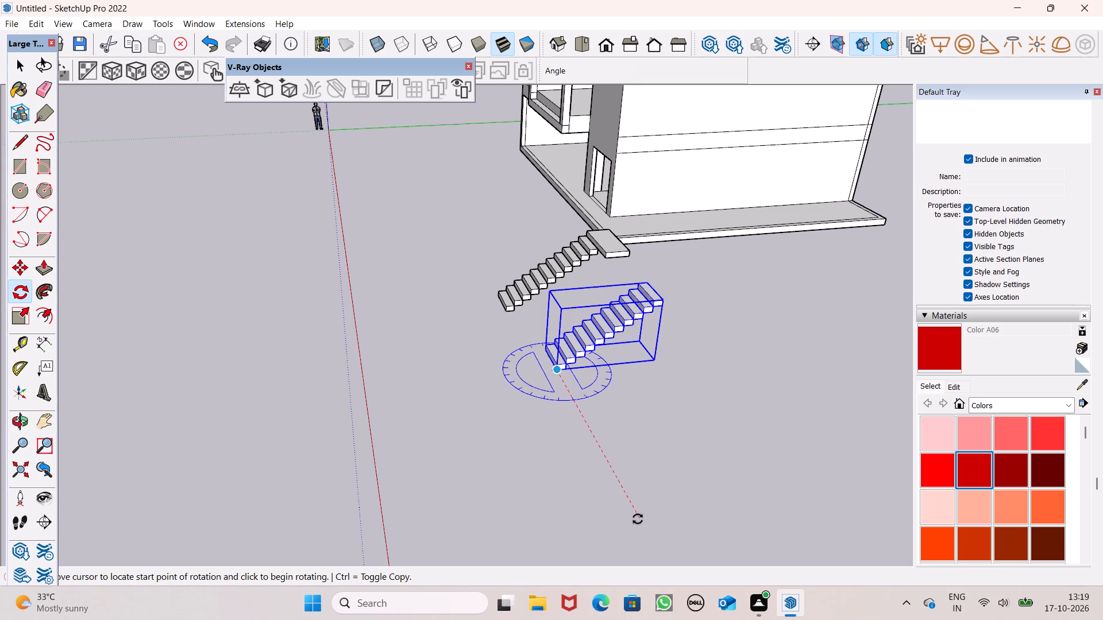
left_click(632, 518)
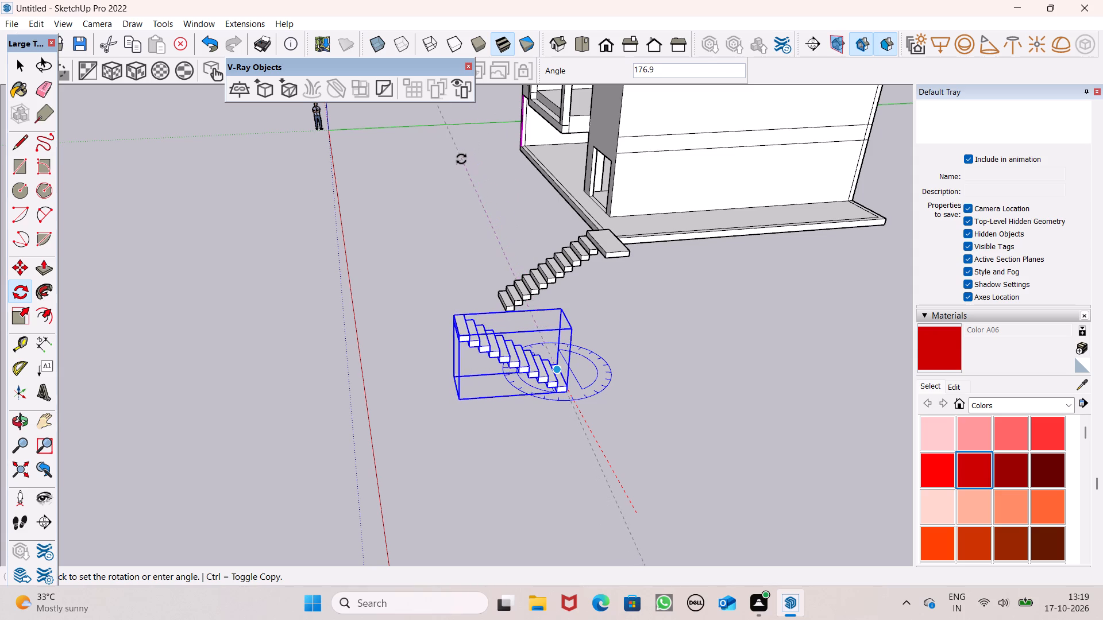
scroll(495, 239, "up", 2)
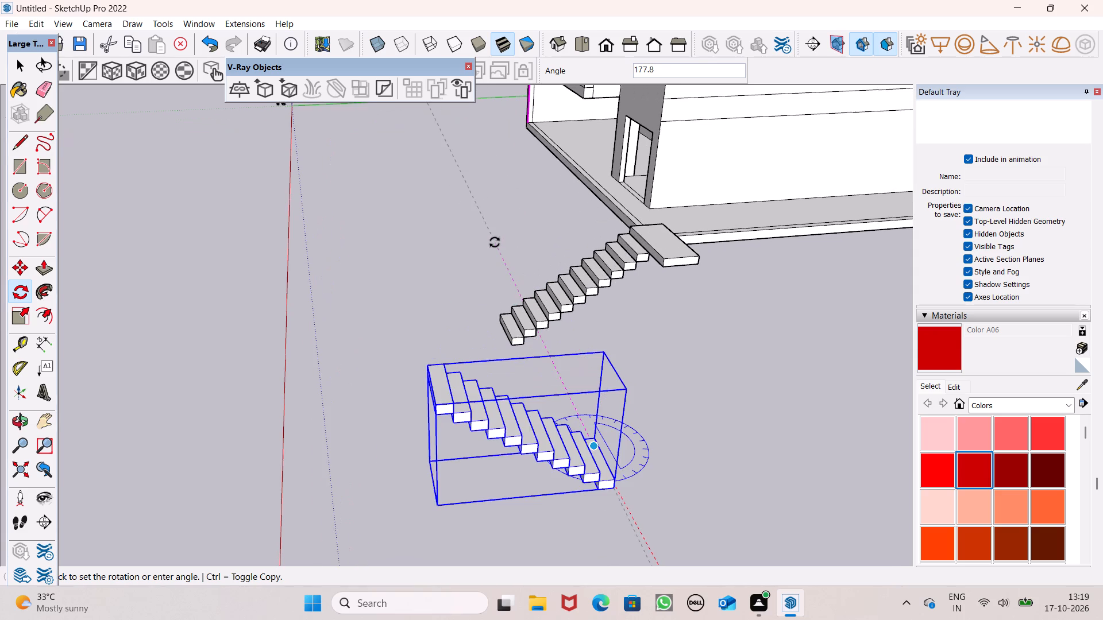
scroll(495, 242, "up", 1)
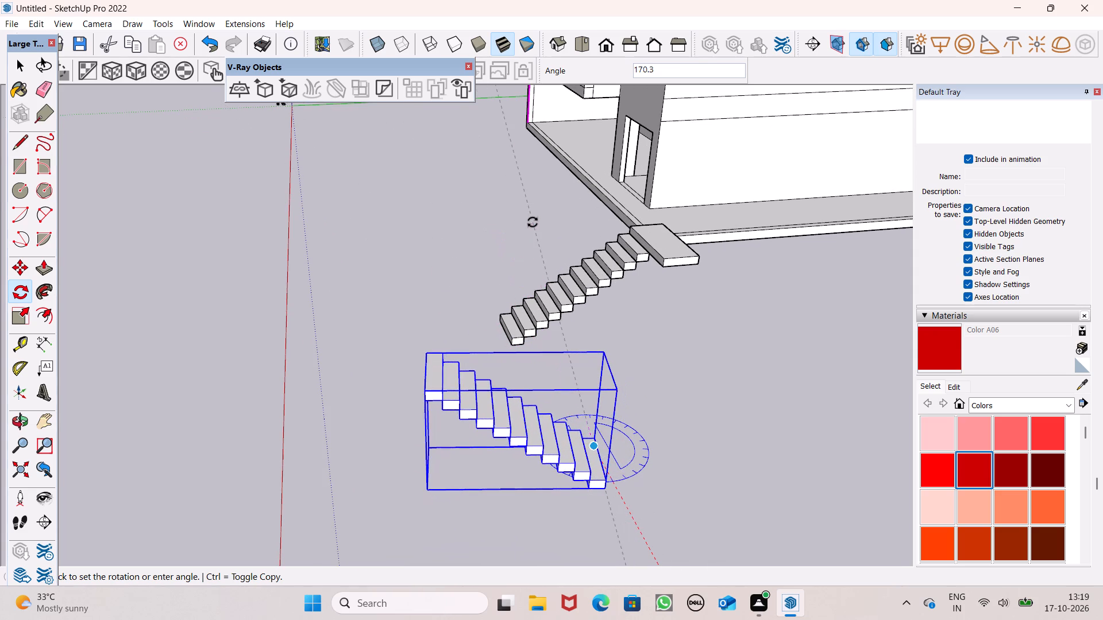
left_click(495, 257)
key("space")
Move the rotated flight by the bottom corner of its lowest step to the landing's long edge, beside the first flight.
scroll(460, 231, "down", 11)
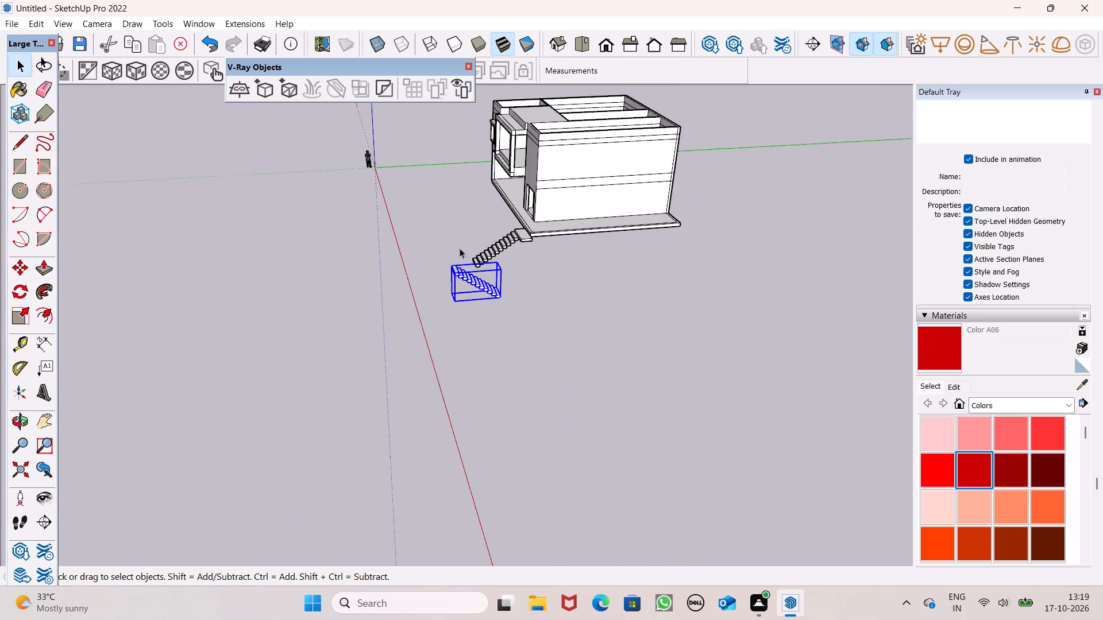
middle_click_drag(613, 354, 438, 407)
left_click(453, 379)
scroll(442, 318, "up", 2)
middle_click_drag(435, 319, 415, 351)
scroll(504, 251, "down", 7)
middle_click_drag(519, 366, 303, 393)
scroll(451, 329, "up", 7)
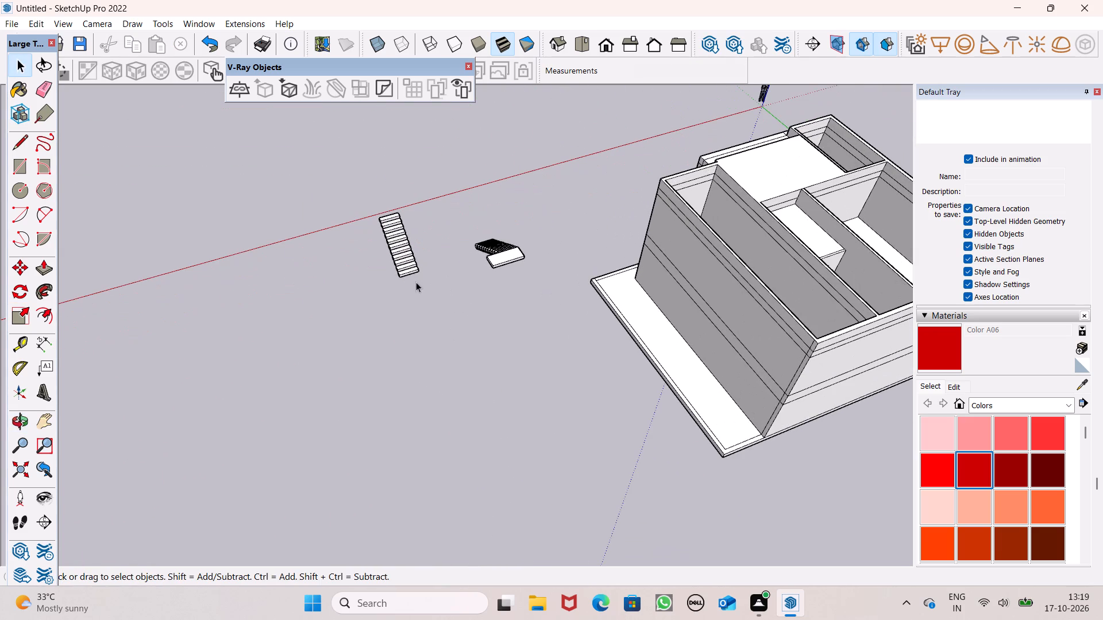
left_click_drag(422, 265, 414, 264)
key("m")
key("Return")
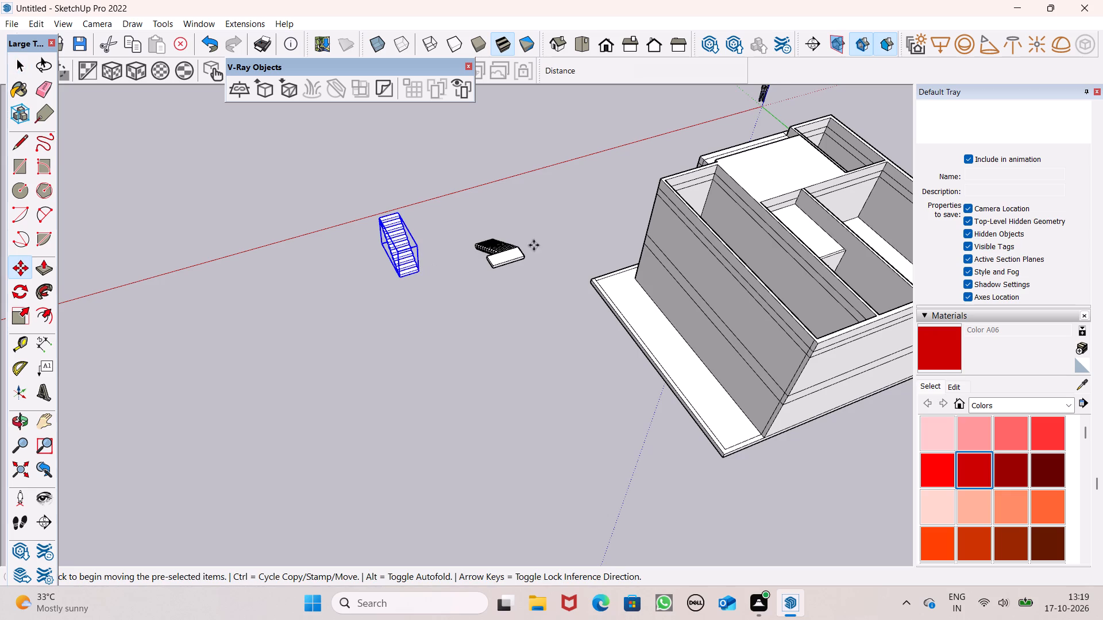
scroll(543, 239, "up", 3)
scroll(543, 239, "down", 3)
middle_click_drag(626, 246, 571, 339)
scroll(626, 246, "up", 1)
scroll(511, 273, "up", 6)
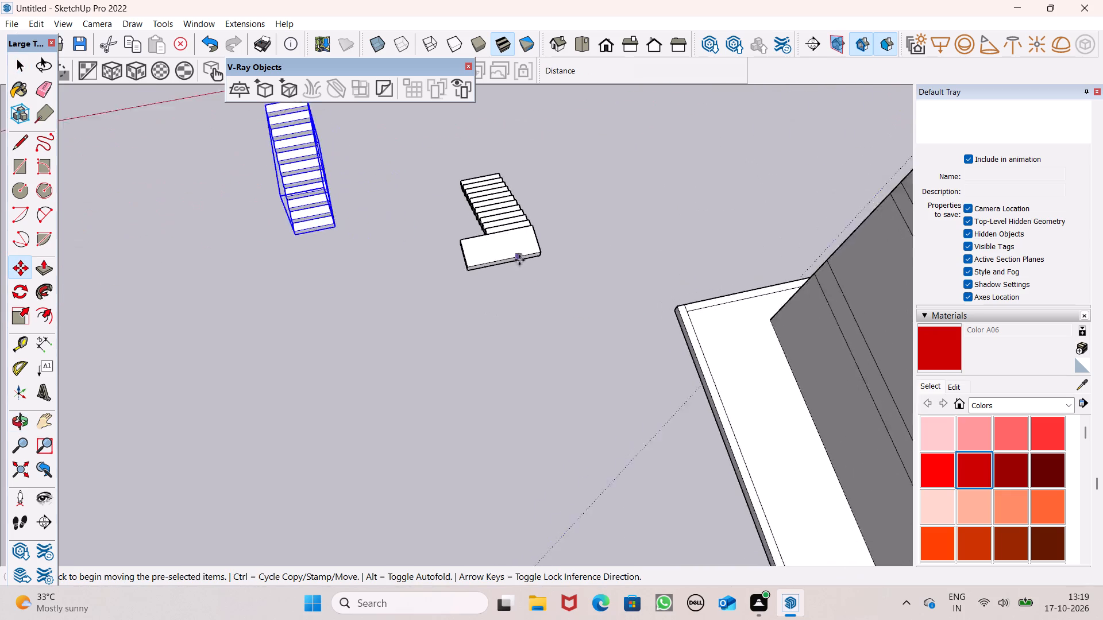
scroll(519, 260, "up", 1)
scroll(387, 194, "down", 4)
scroll(370, 191, "up", 4)
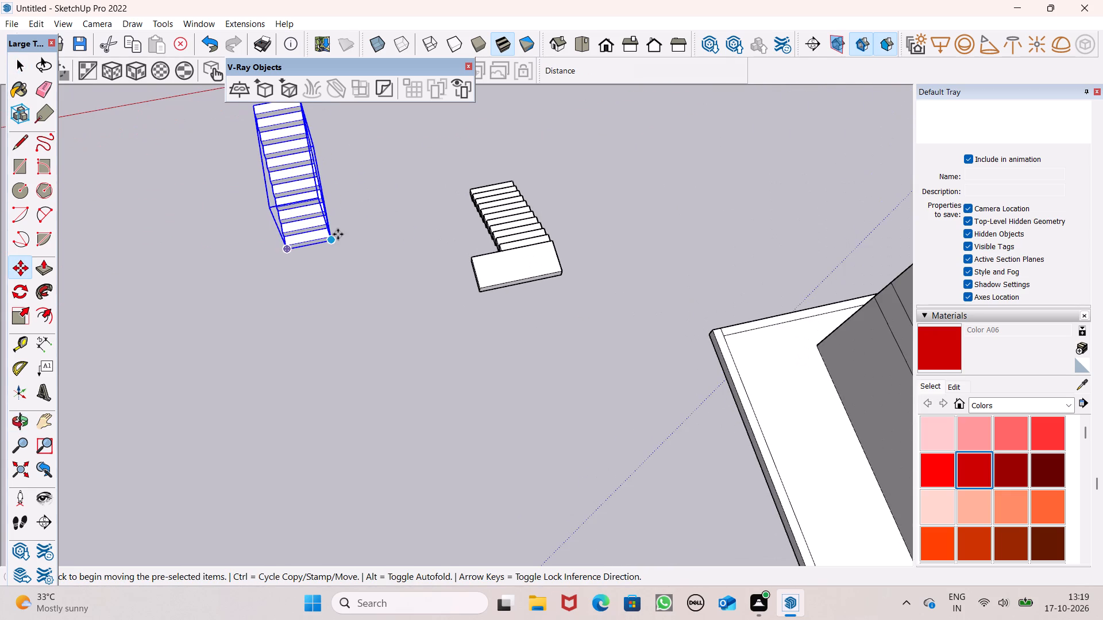
left_click_drag(333, 244, 500, 253)
Shift the rotated flight about 6" along the landing's long edge.
middle_click_drag(500, 258, 611, 279)
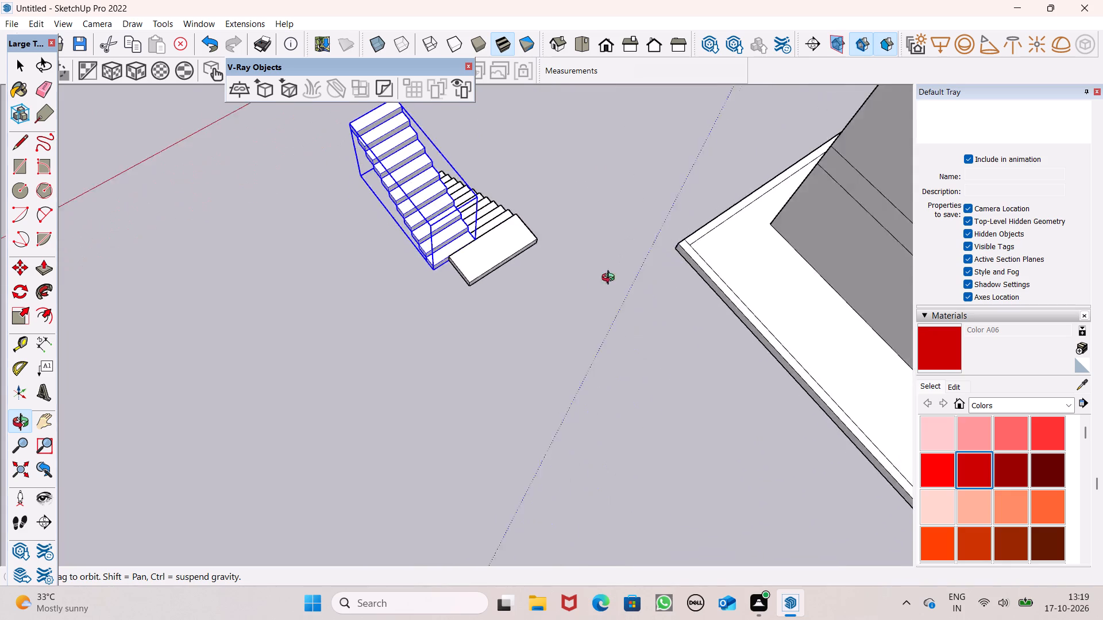
middle_click_drag(611, 279, 364, 343)
left_click(434, 321)
scroll(514, 298, "up", 1)
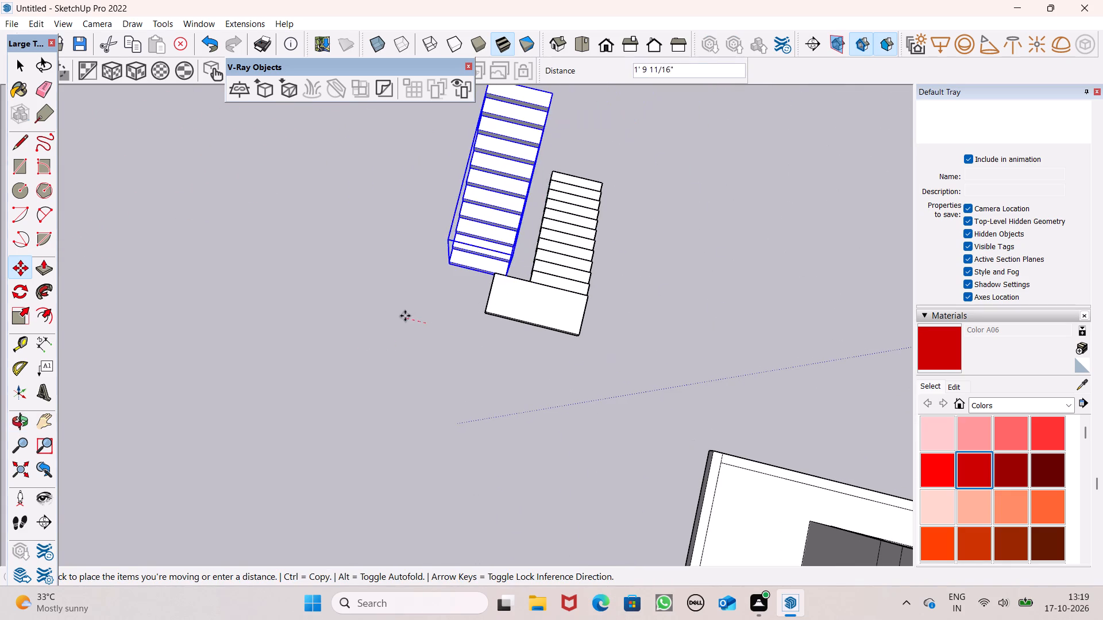
left_click(425, 324)
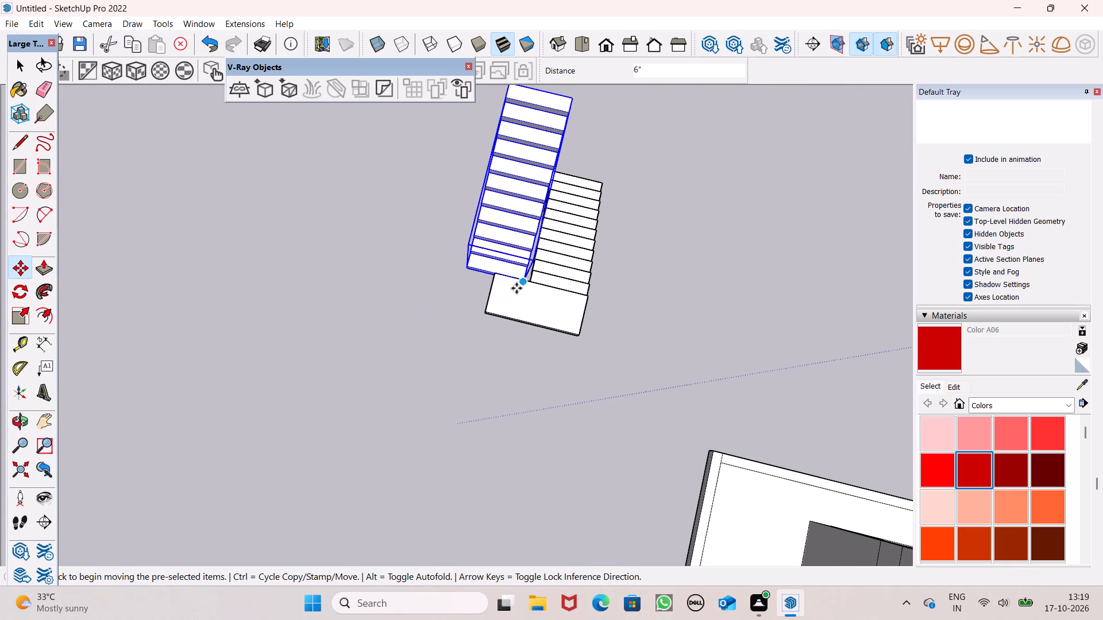
scroll(516, 288, "up", 7)
key("space")
left_click(391, 343)
Move the second flight by the bottom front corner of its lowest step onto the landing's top long edge.
scroll(563, 300, "up", 1)
middle_click_drag(563, 300, 453, 230)
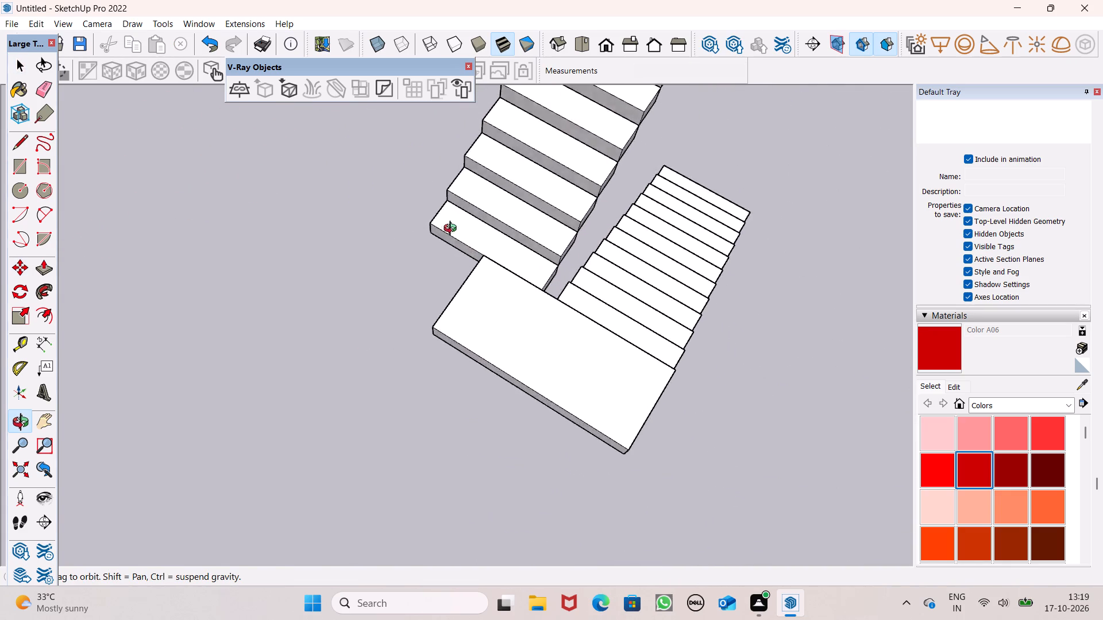
middle_click_drag(453, 230, 367, 100)
scroll(495, 197, "up", 1)
scroll(558, 245, "down", 2)
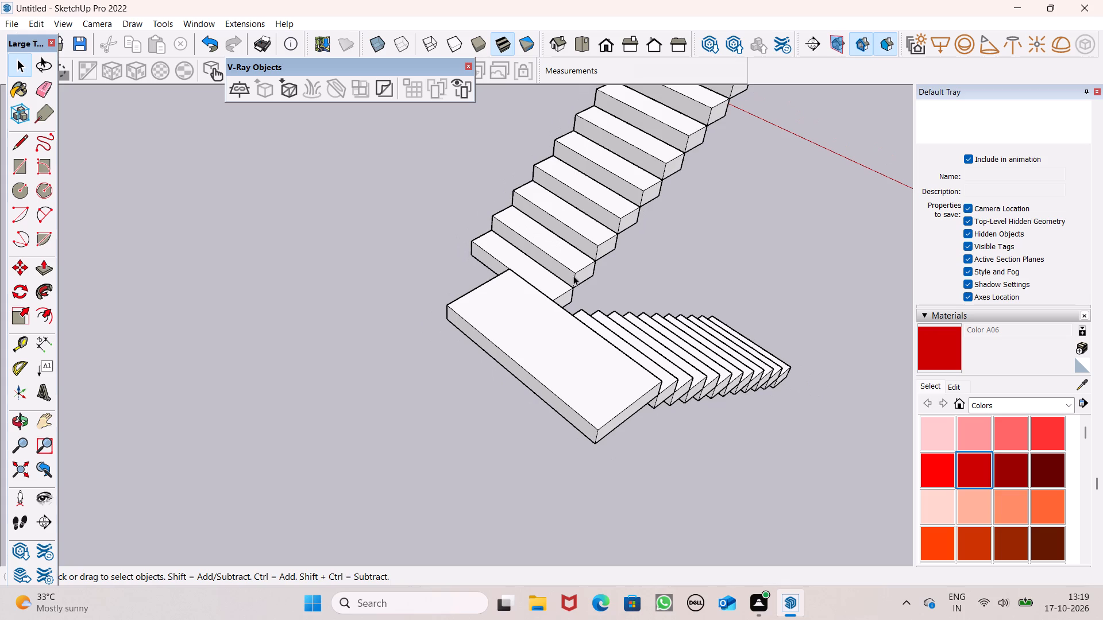
left_click(573, 276)
middle_click_drag(567, 301, 365, 277)
key("m")
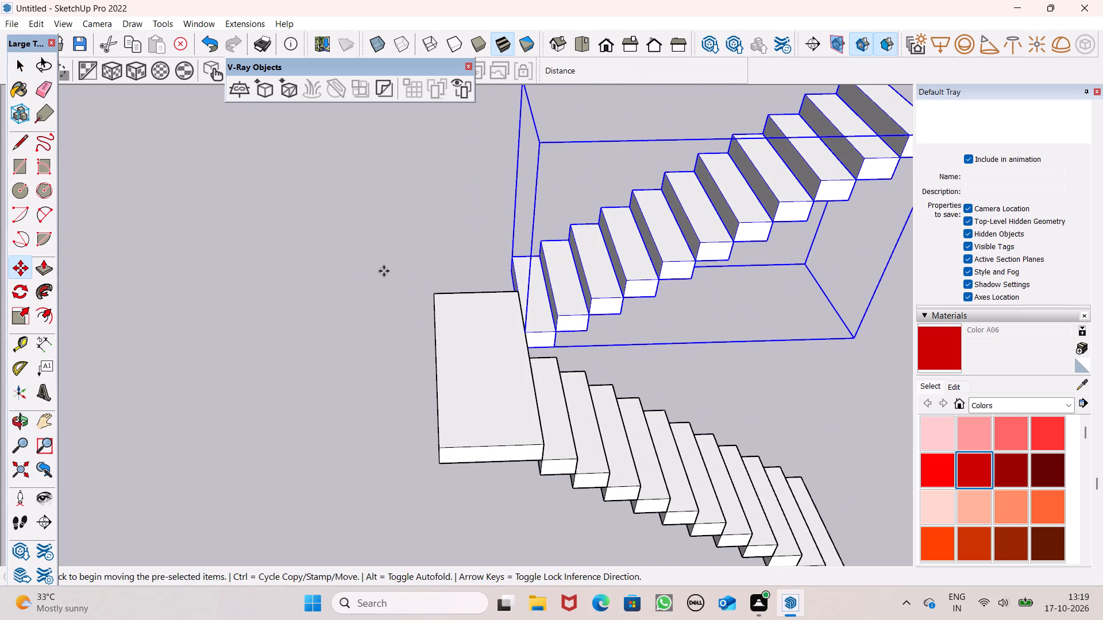
key("Return")
scroll(543, 357, "up", 3)
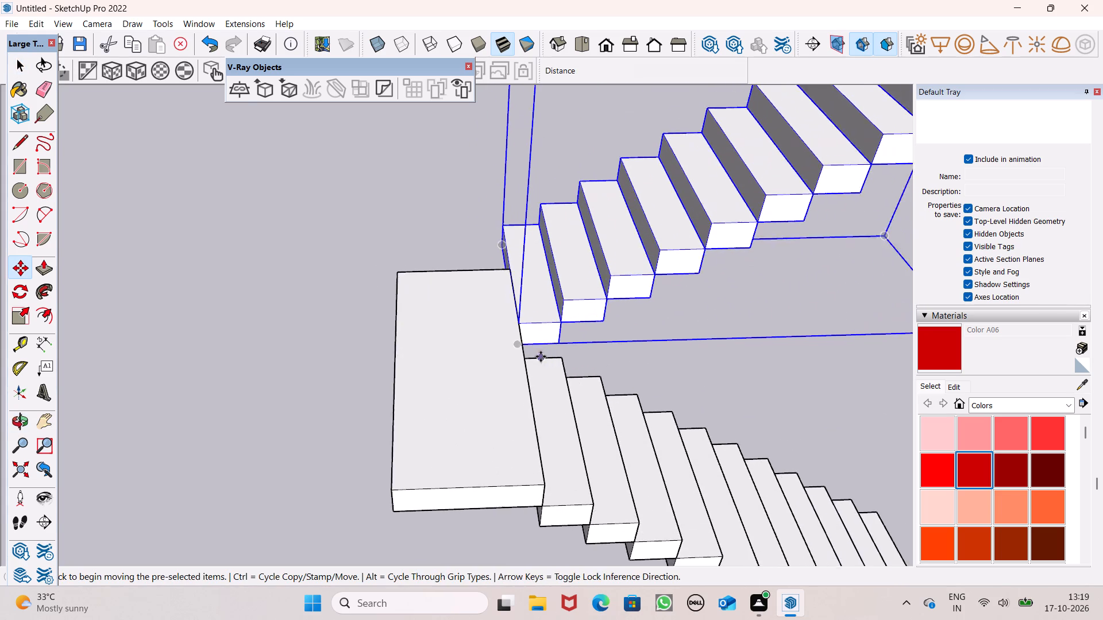
scroll(541, 356, "up", 2)
middle_click_drag(540, 367, 368, 317)
scroll(369, 317, "up", 1)
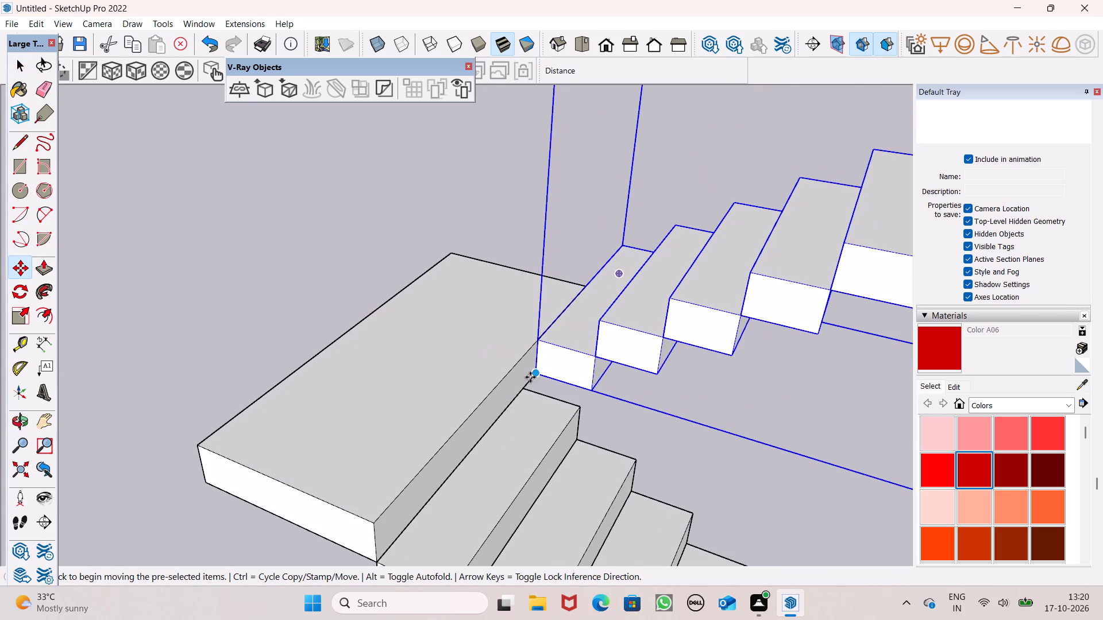
left_click(535, 374)
left_click_drag(536, 373, 520, 364)
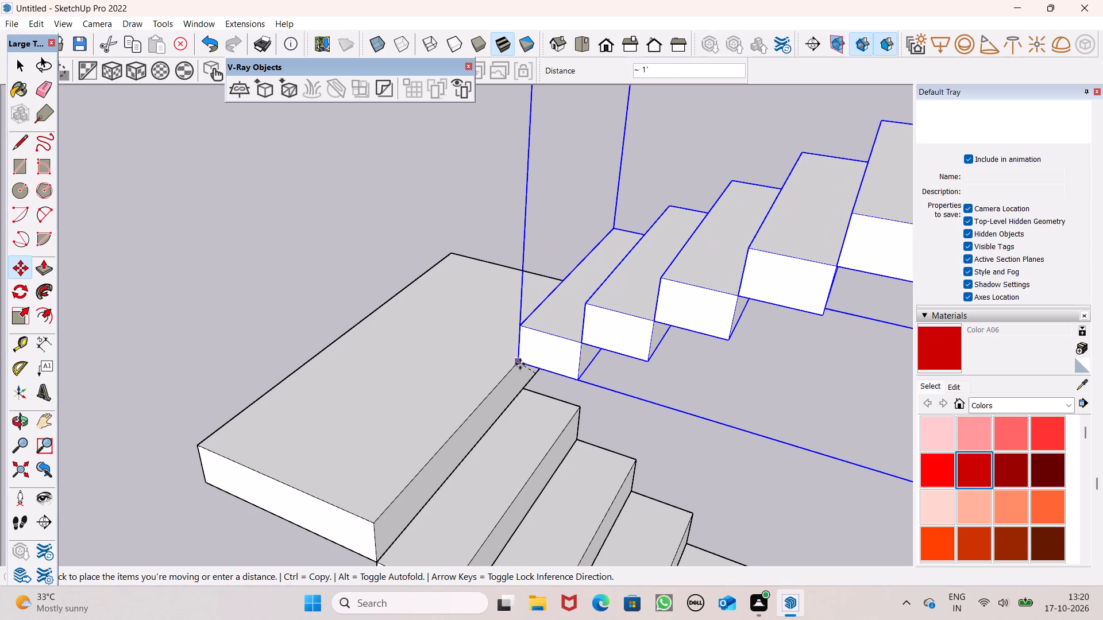
left_click_drag(520, 364, 518, 370)
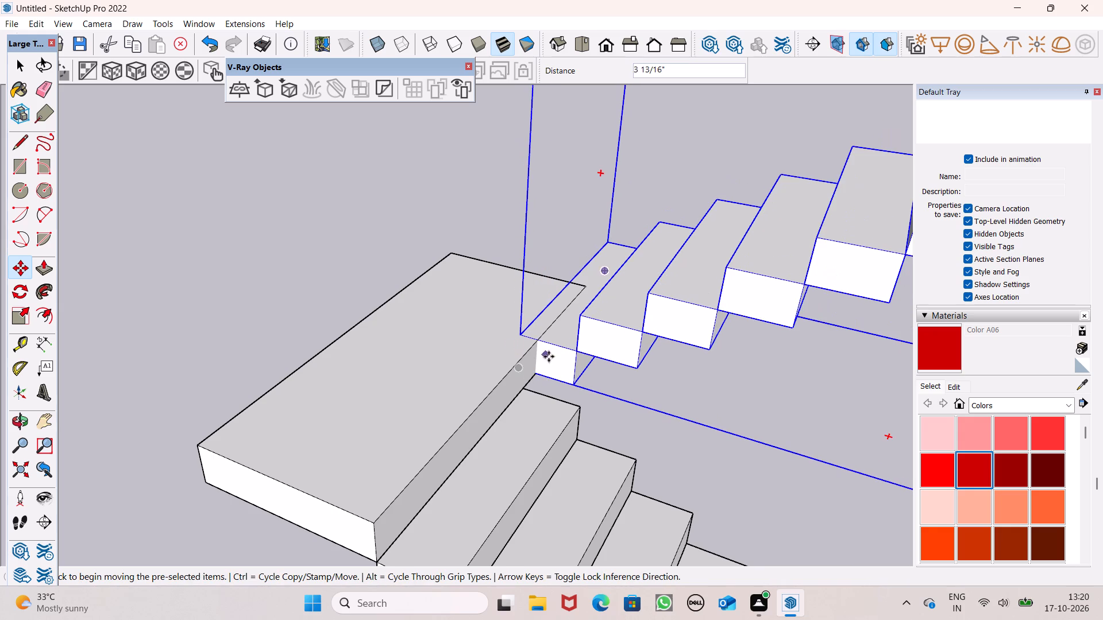
left_click_drag(522, 367, 531, 360)
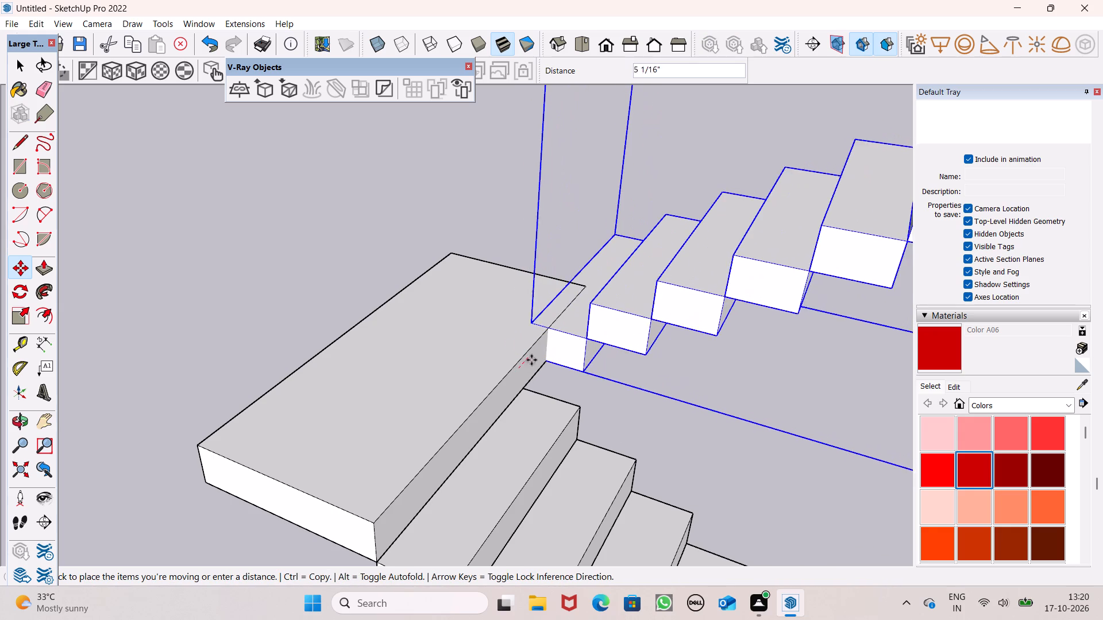
left_click_drag(531, 360, 520, 362)
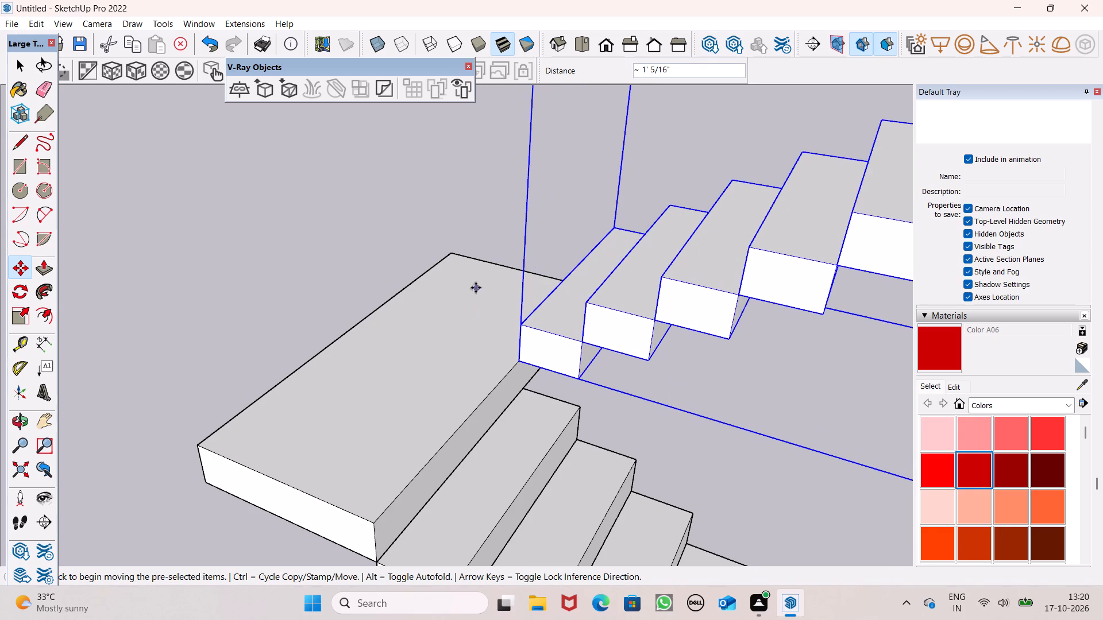
key("space")
key("space")
left_click(443, 231)
Examine the staircase and the building from several sides, checking how the second flight meets the landing.
scroll(443, 231, "down", 7)
middle_click_drag(470, 321, 785, 289)
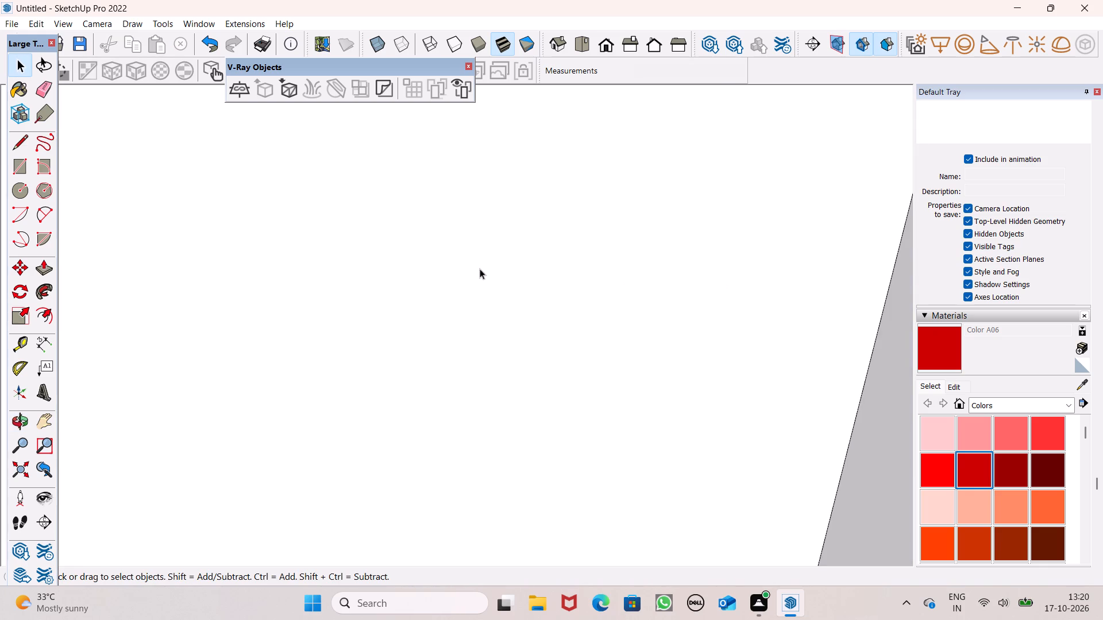
left_click(614, 51)
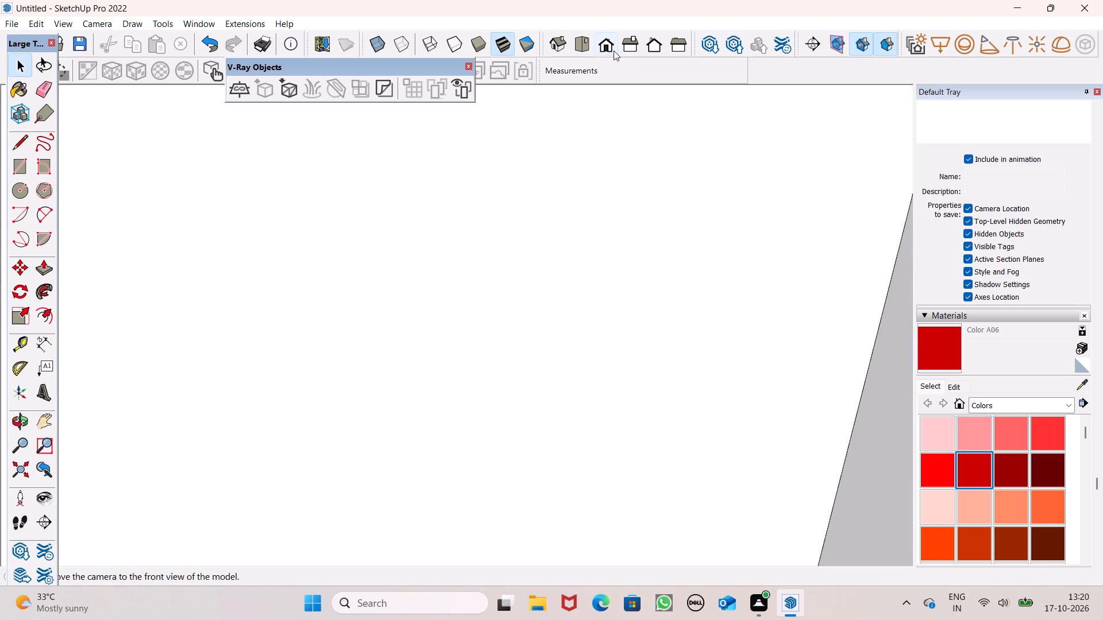
scroll(630, 189, "down", 5)
middle_click_drag(587, 288, 739, 290)
scroll(727, 255, "down", 4)
middle_click_drag(735, 286, 277, 362)
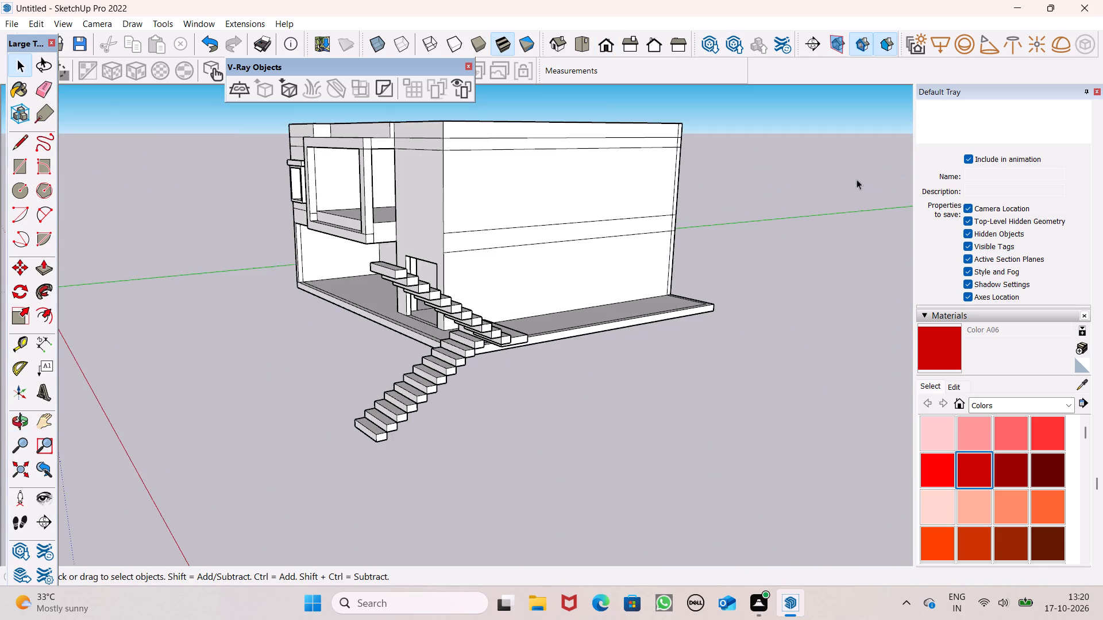
scroll(870, 169, "down", 6)
middle_click_drag(784, 236, 593, 355)
scroll(593, 353, "up", 1)
scroll(770, 253, "down", 3)
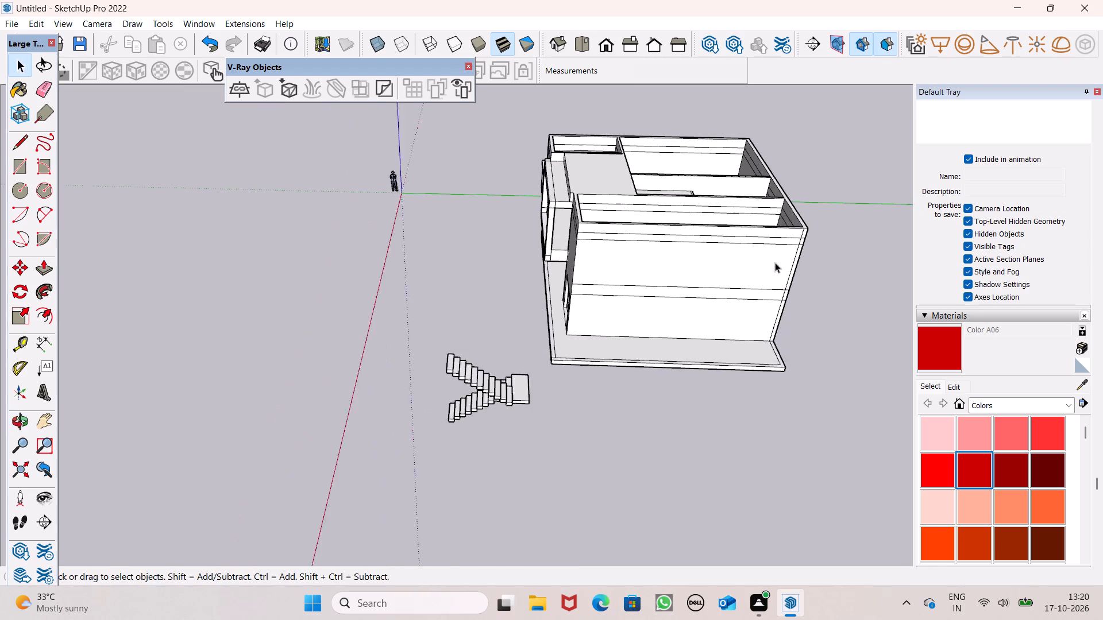
scroll(775, 262, "down", 2)
middle_click_drag(729, 374, 449, 279)
scroll(449, 279, "up", 1)
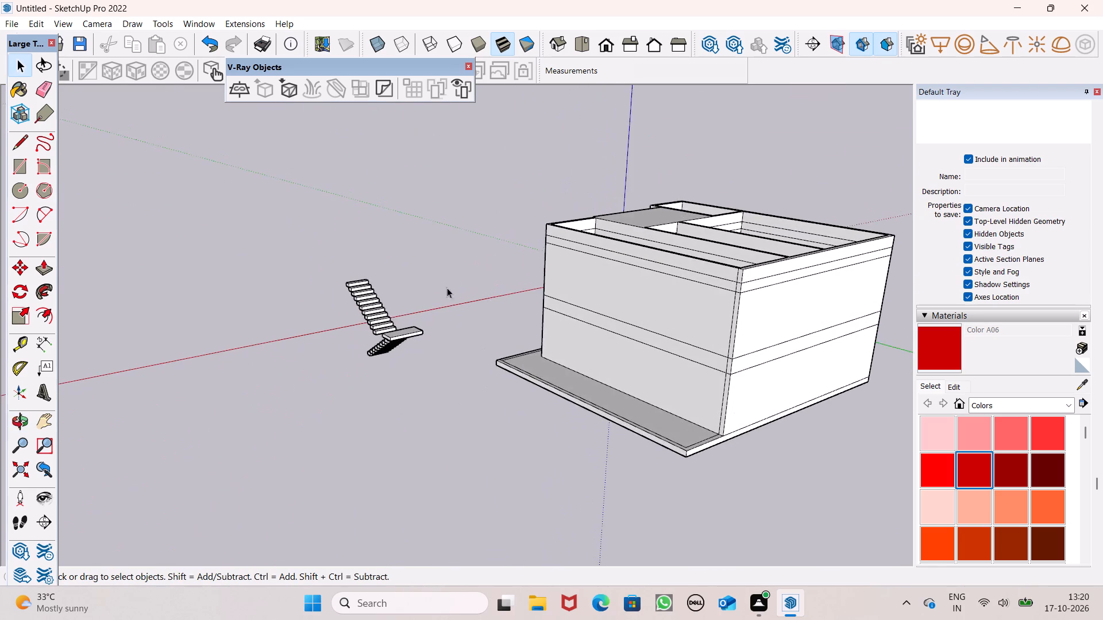
scroll(380, 352, "up", 6)
middle_click_drag(396, 350, 579, 354)
scroll(475, 361, "up", 6)
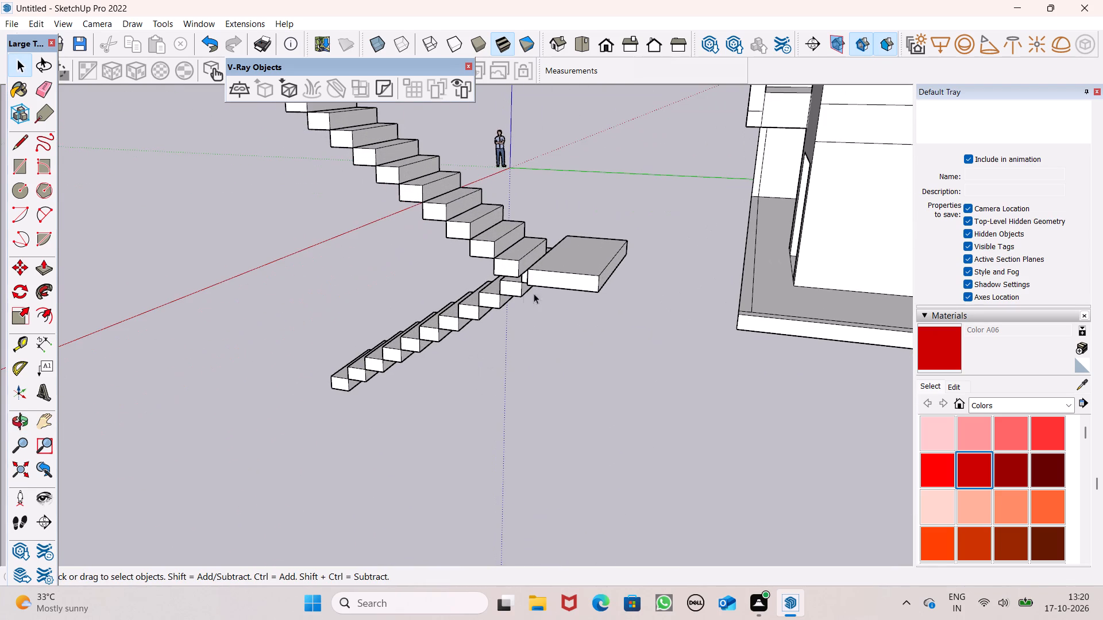
Explode the landing group beside the two stair flights.
left_click(546, 284)
middle_click_drag(555, 303, 606, 382)
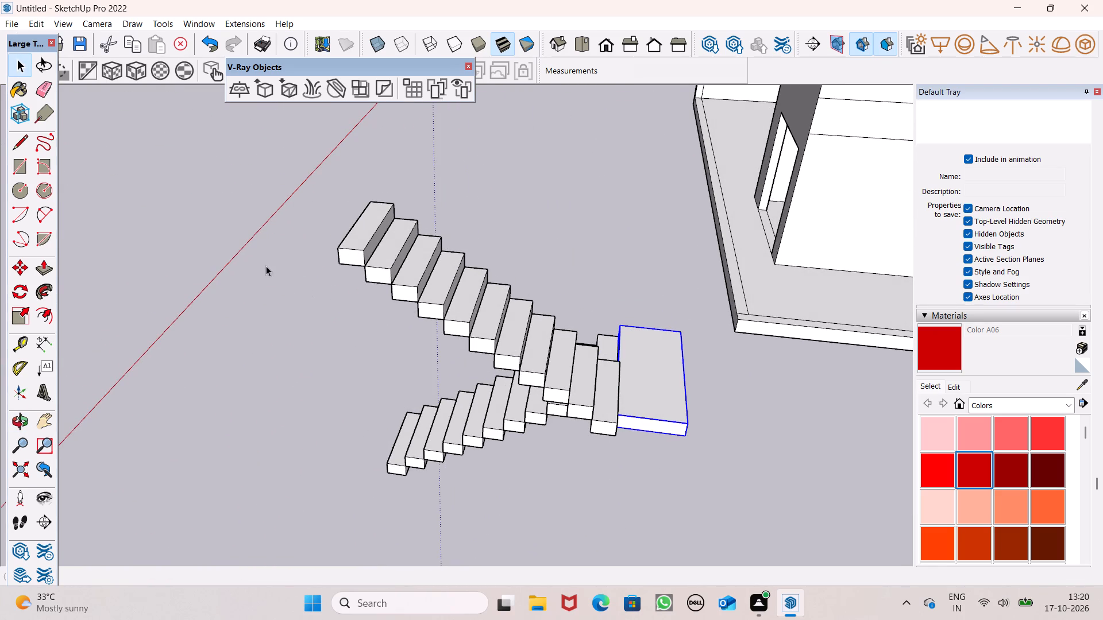
right_click(669, 398)
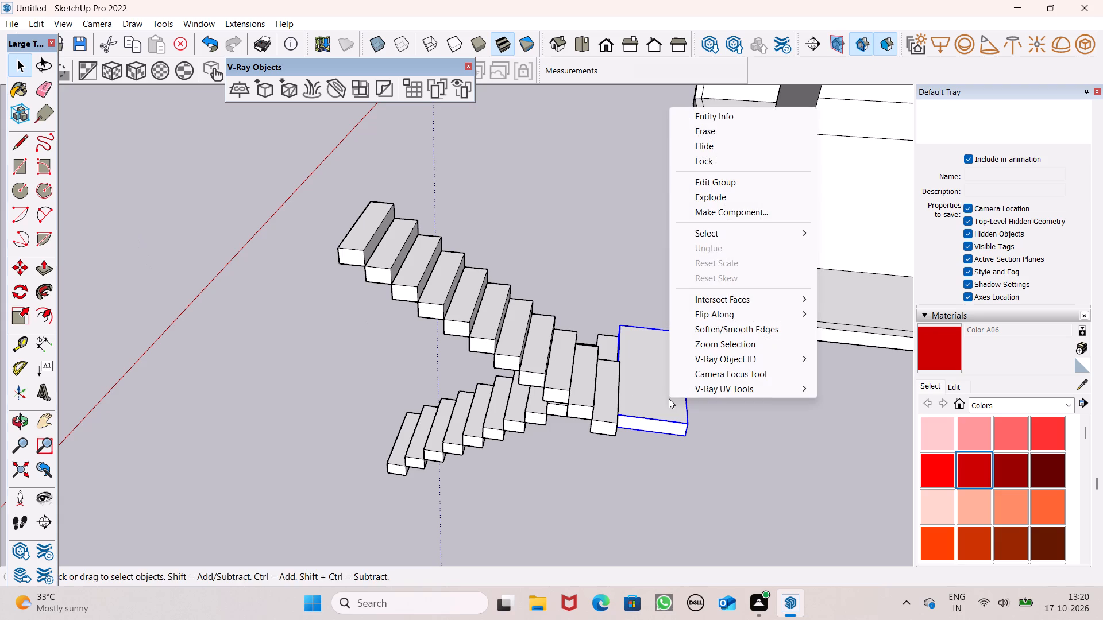
left_click(725, 198)
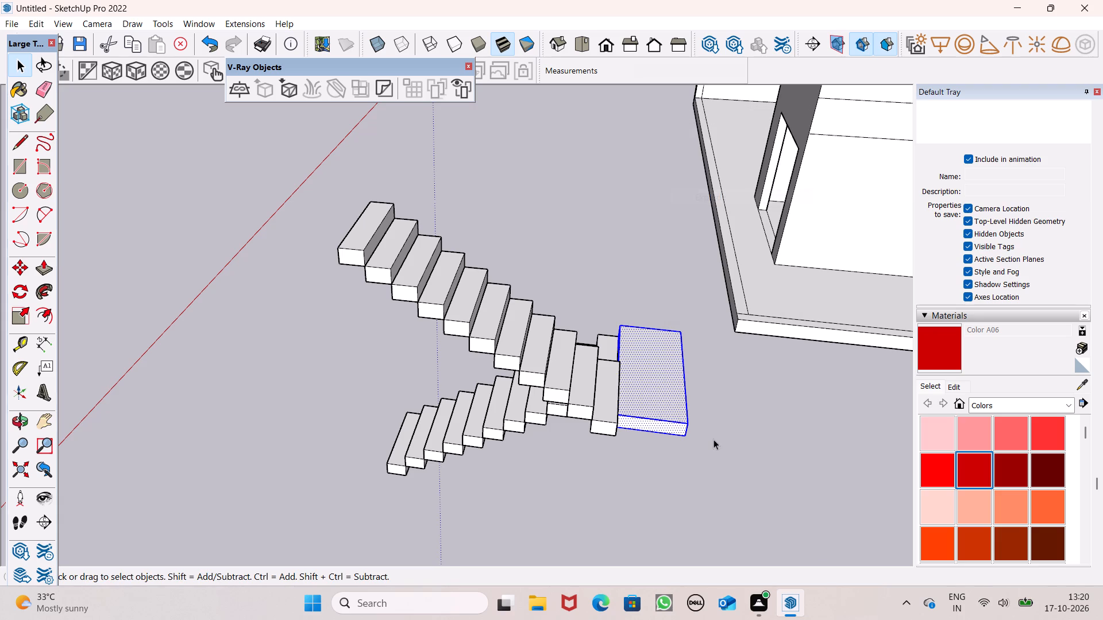
left_click(714, 439)
Push/Pull the landing's short end face outward about 1' 4", level with the second flight's outer side.
scroll(670, 276, "down", 3)
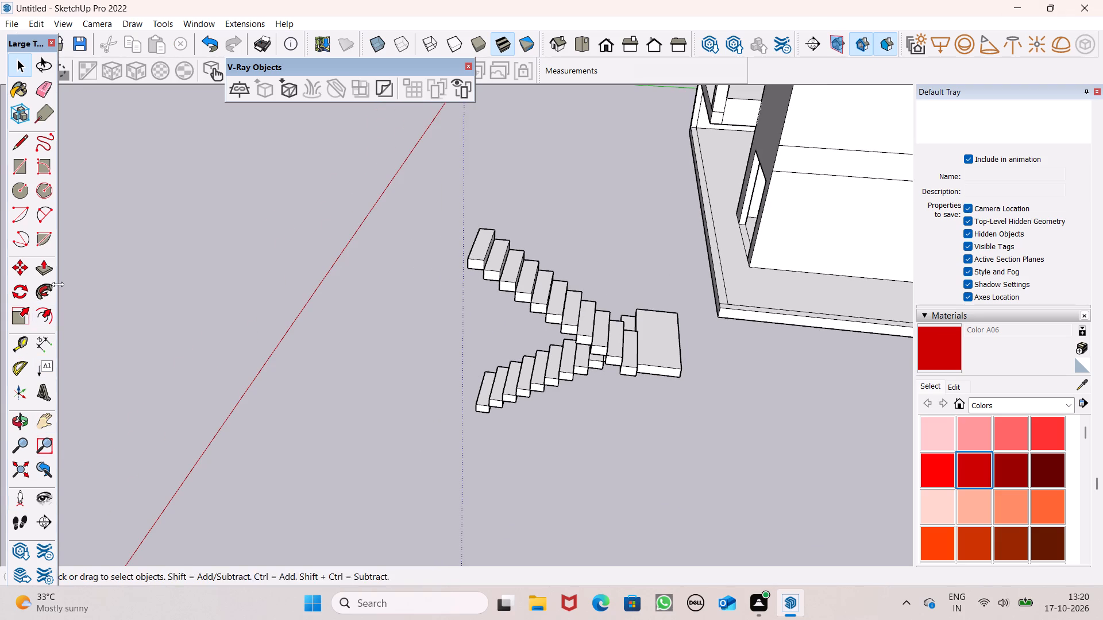
left_click(42, 268)
scroll(1102, 506, "up", 1)
scroll(677, 346, "up", 5)
scroll(623, 398, "up", 5)
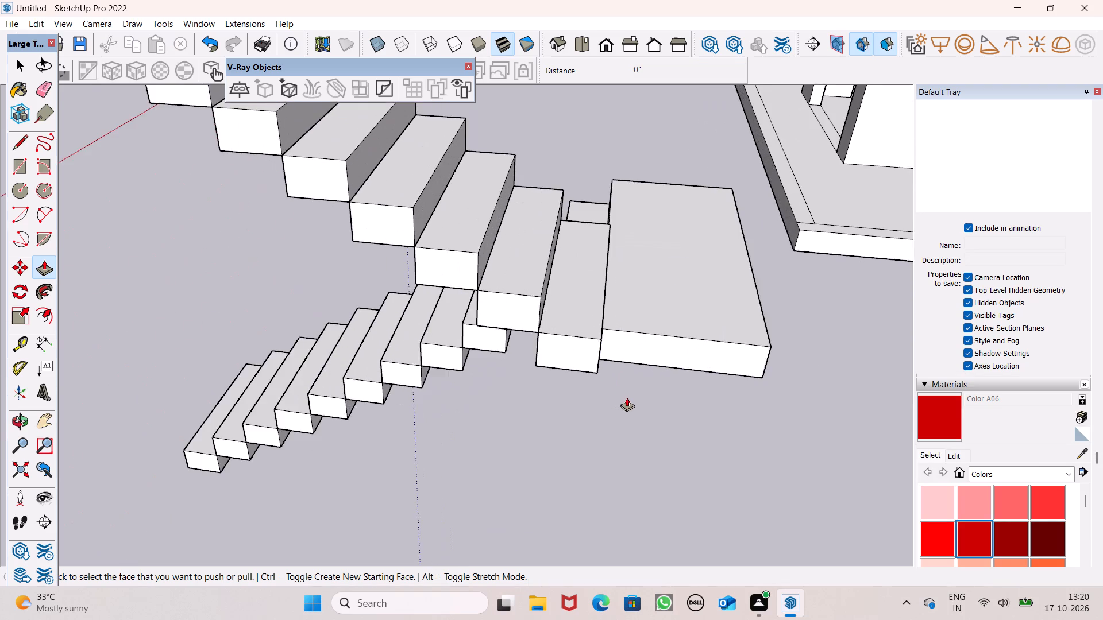
scroll(627, 397, "up", 2)
middle_click_drag(625, 399, 565, 442)
left_click_drag(586, 393, 502, 405)
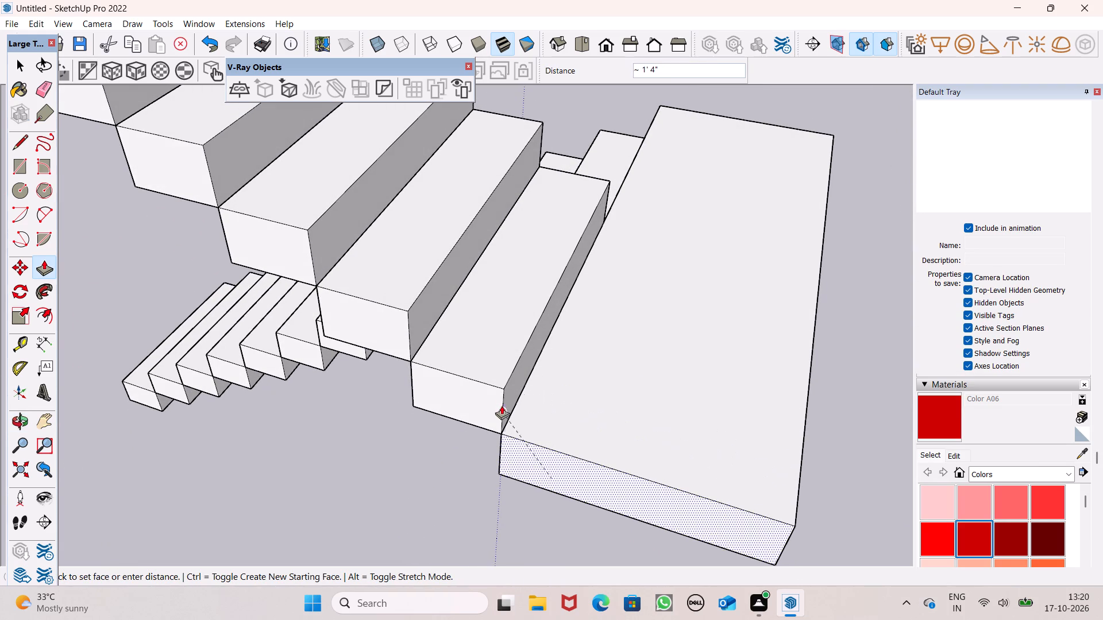
left_click_drag(502, 405, 495, 402)
Examine the landing and both flights from all sides, checking the joints between the steps and the landing.
scroll(605, 400, "down", 3)
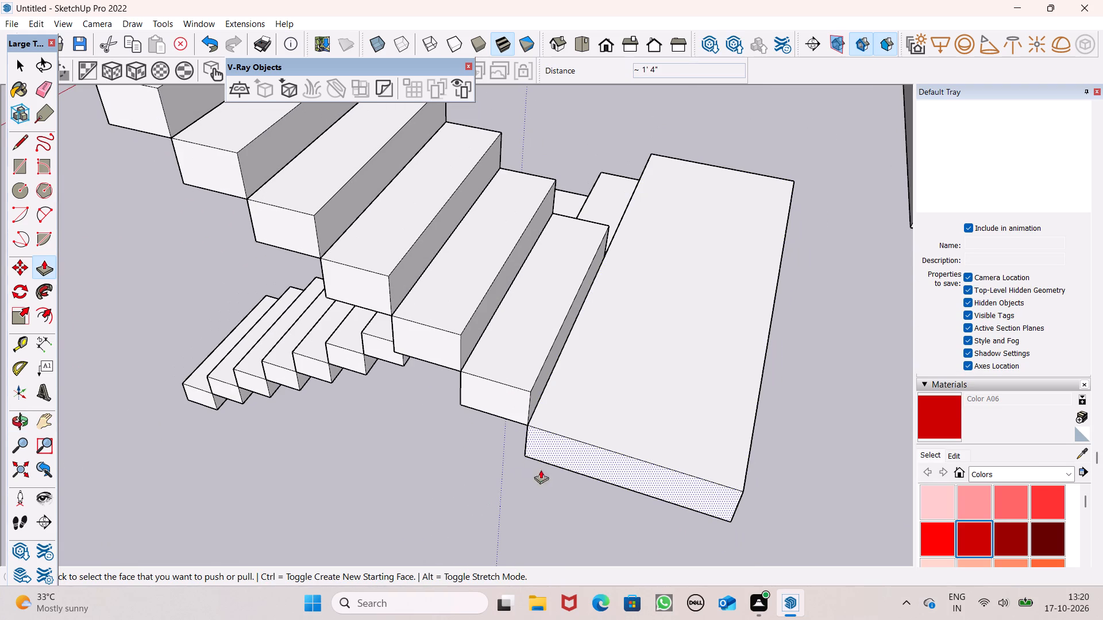
scroll(574, 454, "down", 4)
middle_click_drag(592, 455, 912, 260)
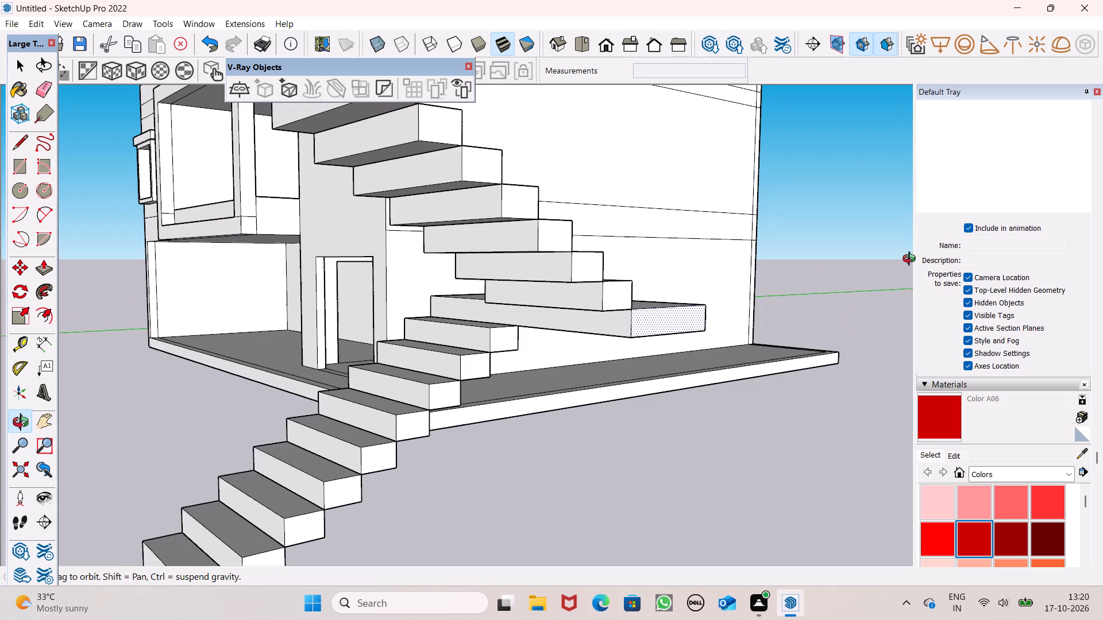
middle_click_drag(912, 260, 908, 264)
scroll(459, 342, "up", 1)
scroll(688, 332, "down", 2)
middle_click_drag(766, 376, 676, 458)
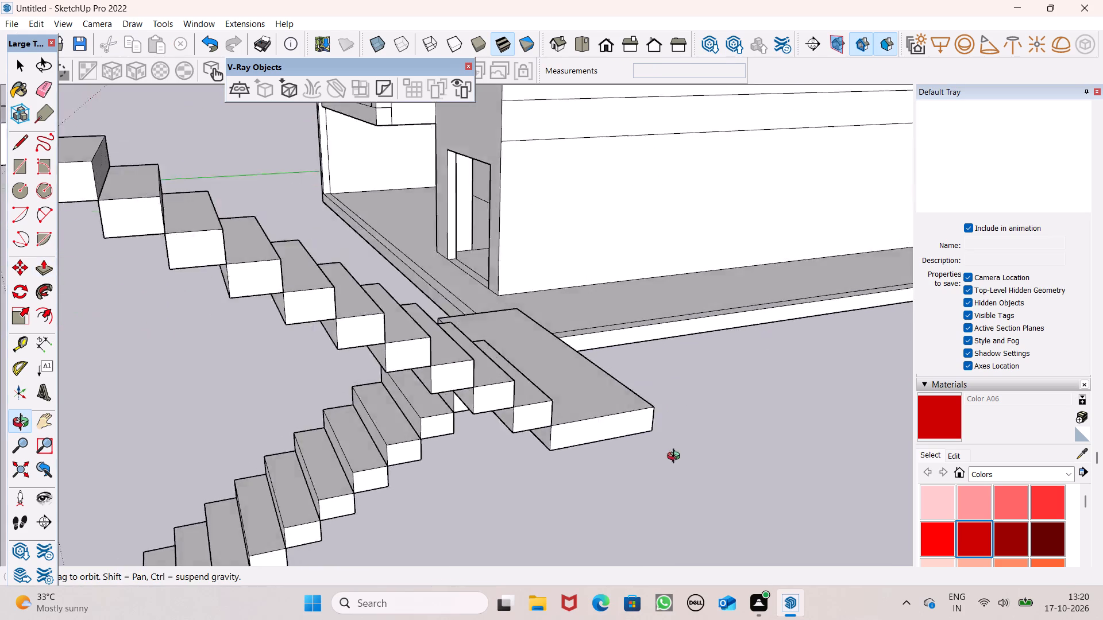
middle_click_drag(676, 458, 655, 470)
scroll(546, 430, "down", 2)
middle_click_drag(555, 448, 310, 552)
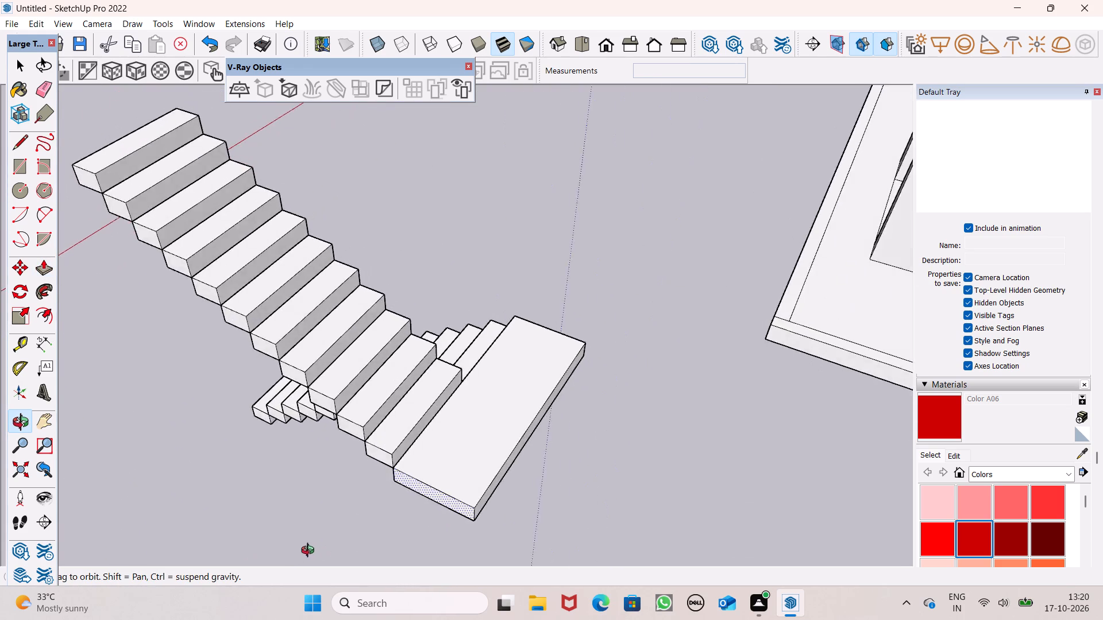
middle_click_drag(310, 552, 394, 528)
scroll(489, 478, "up", 5)
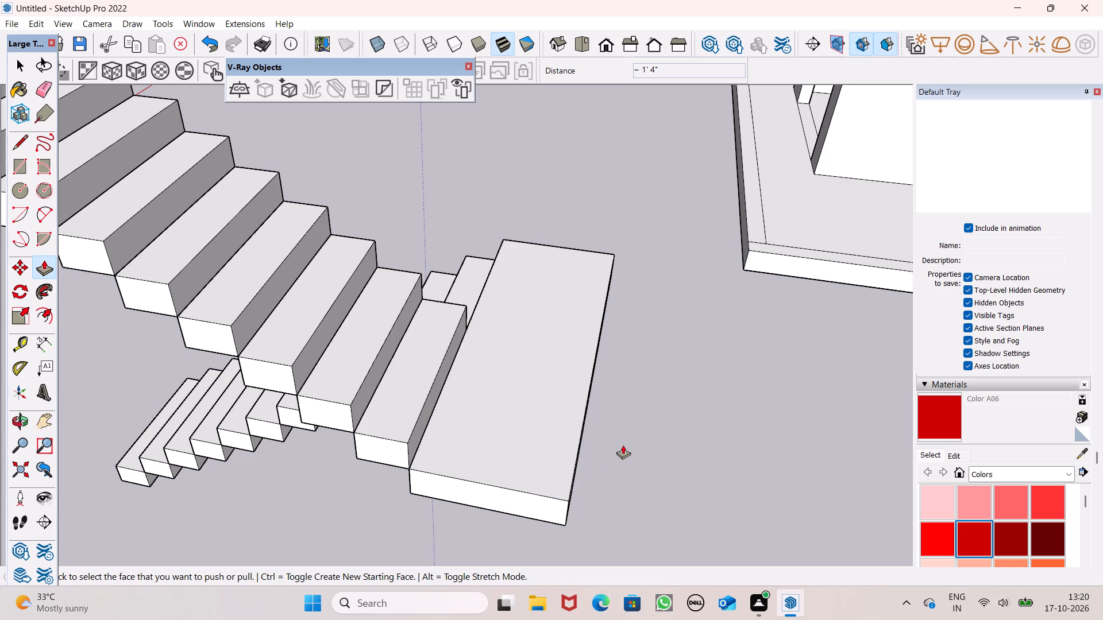
scroll(623, 442, "down", 4)
middle_click_drag(484, 495, 500, 527)
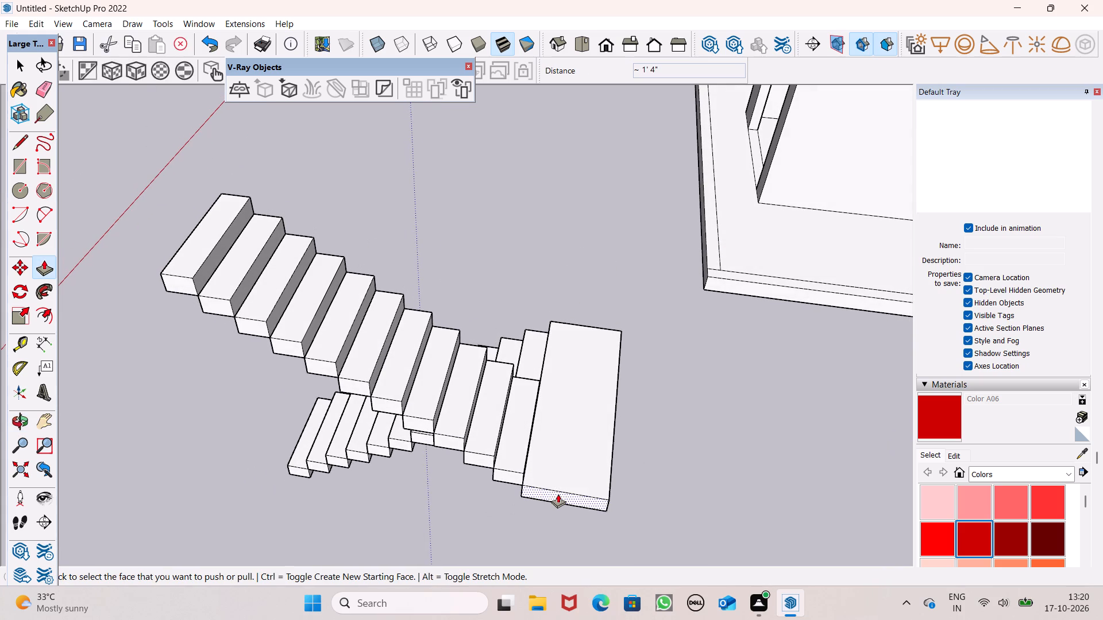
scroll(556, 507, "up", 5)
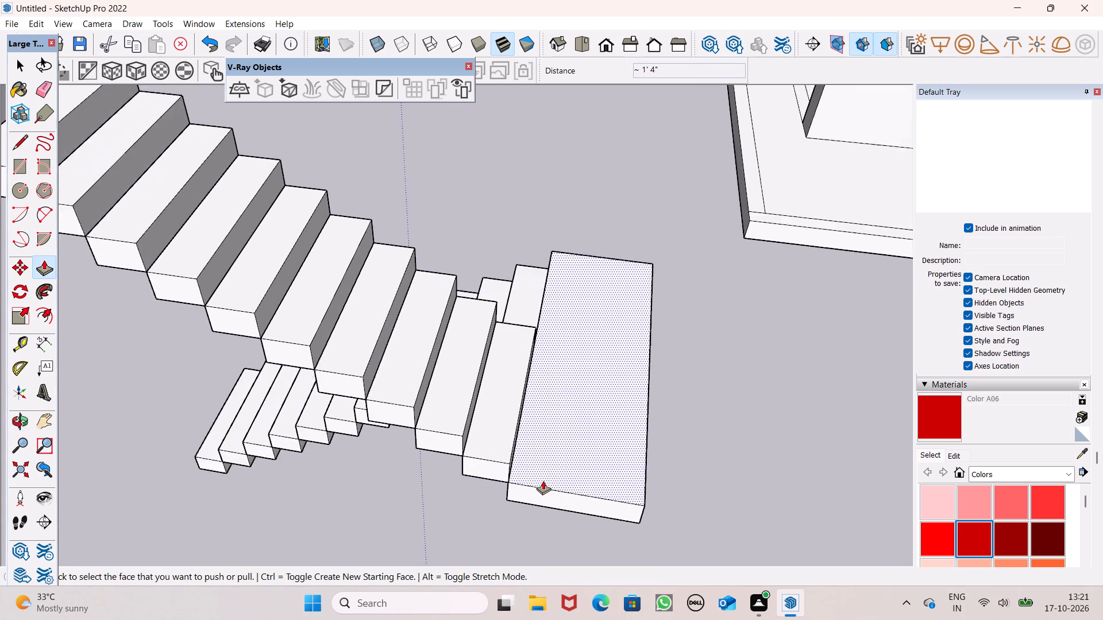
scroll(543, 480, "up", 1)
scroll(586, 478, "down", 6)
key("space")
scroll(664, 449, "down", 5)
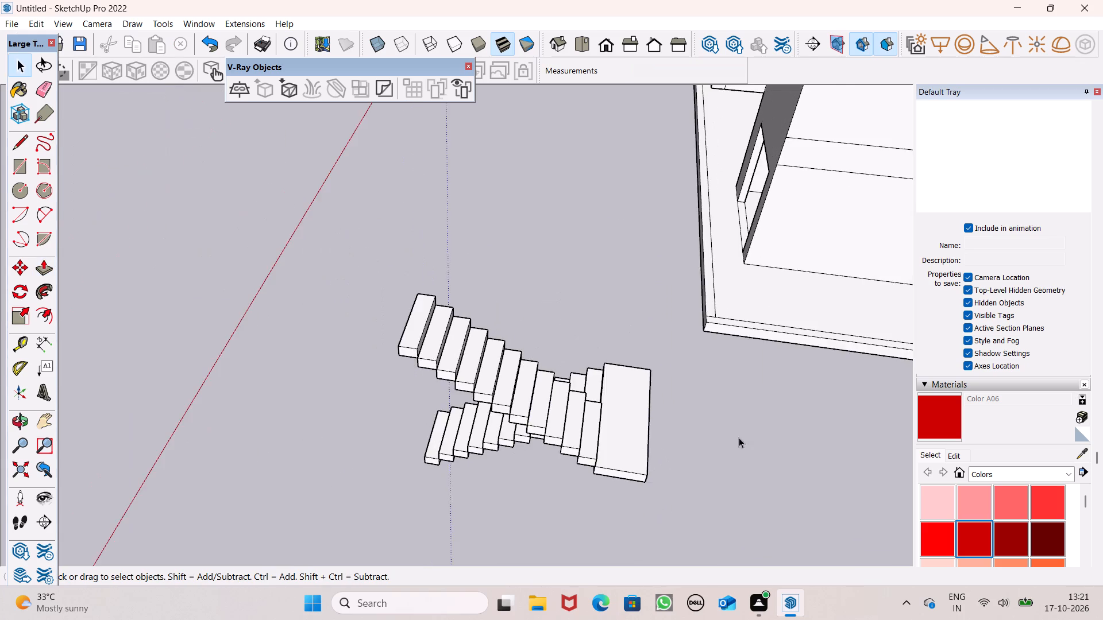
middle_click_drag(739, 437, 462, 553)
scroll(470, 559, "up", 1)
scroll(542, 398, "down", 6)
scroll(362, 458, "up", 7)
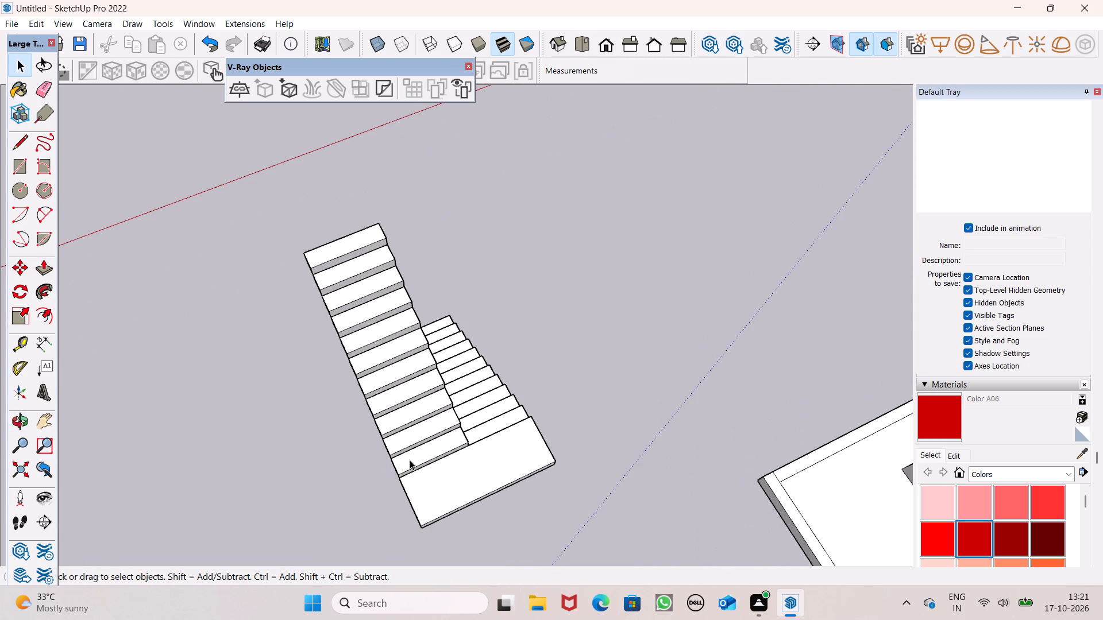
scroll(558, 437, "down", 5)
middle_click_drag(553, 478, 337, 493)
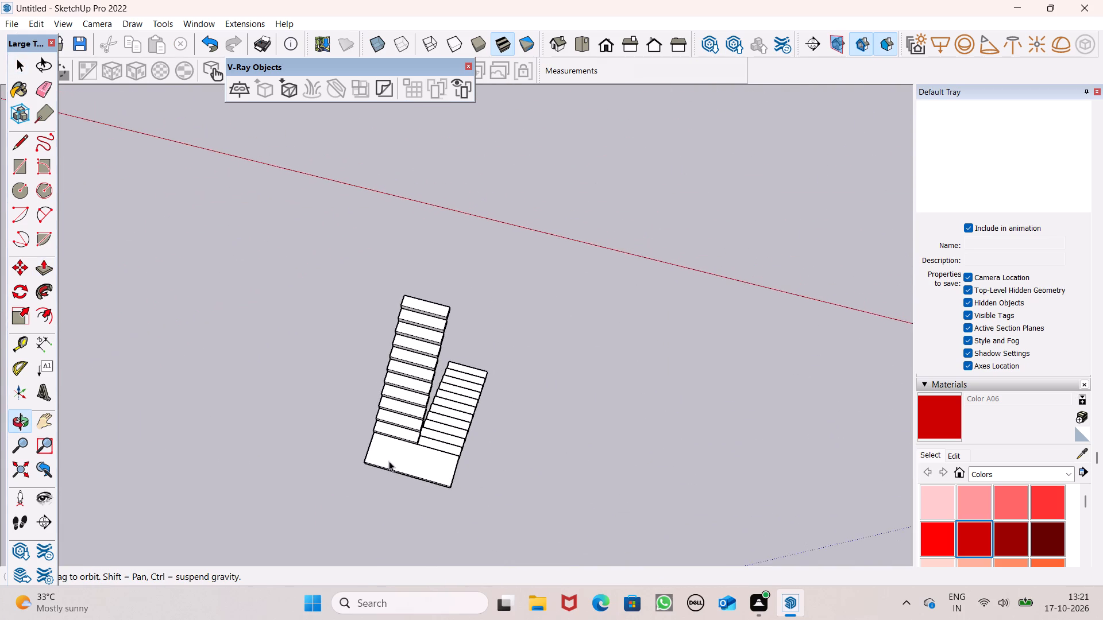
scroll(393, 459, "up", 6)
left_click(415, 422)
scroll(444, 460, "up", 5)
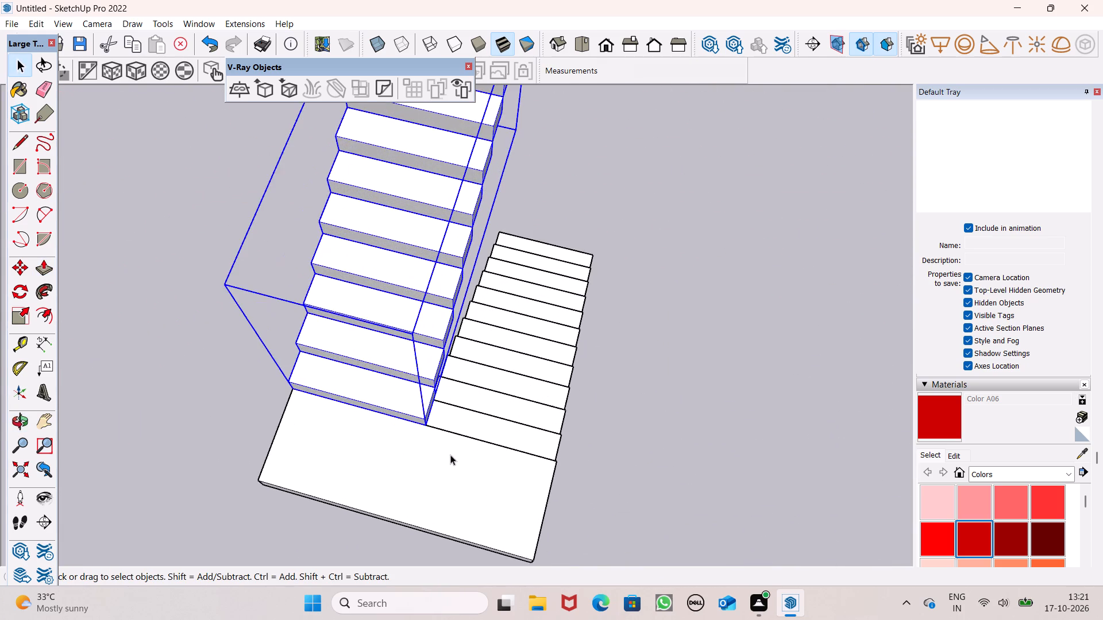
scroll(463, 448, "down", 2)
middle_click_drag(495, 467, 322, 350)
left_click(649, 567)
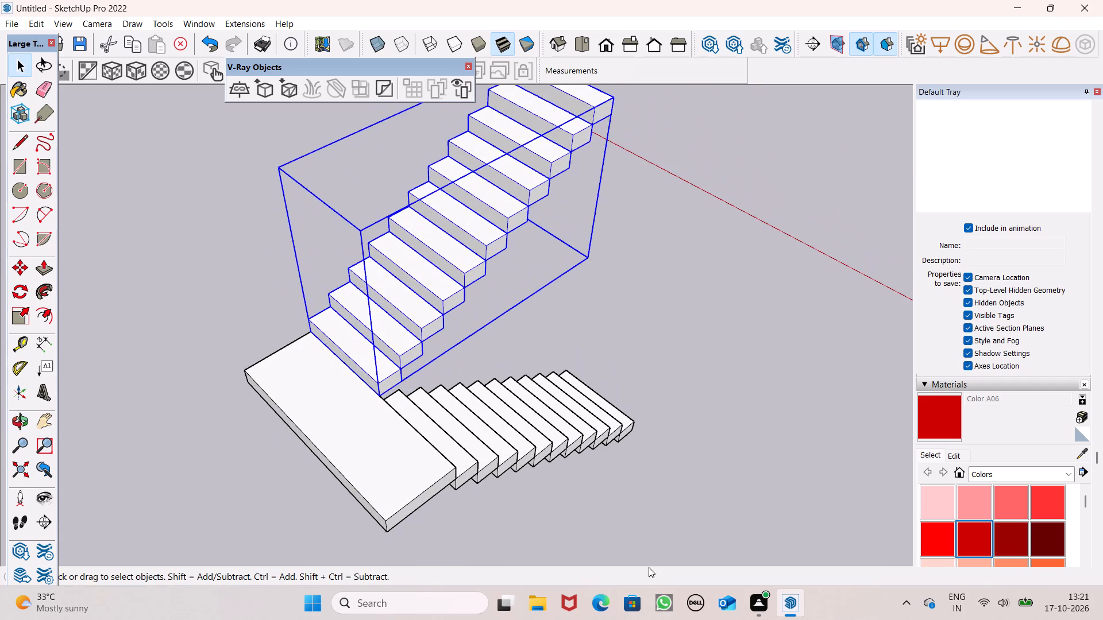
left_click(604, 506)
scroll(603, 499, "down", 8)
middle_click_drag(261, 482, 369, 464)
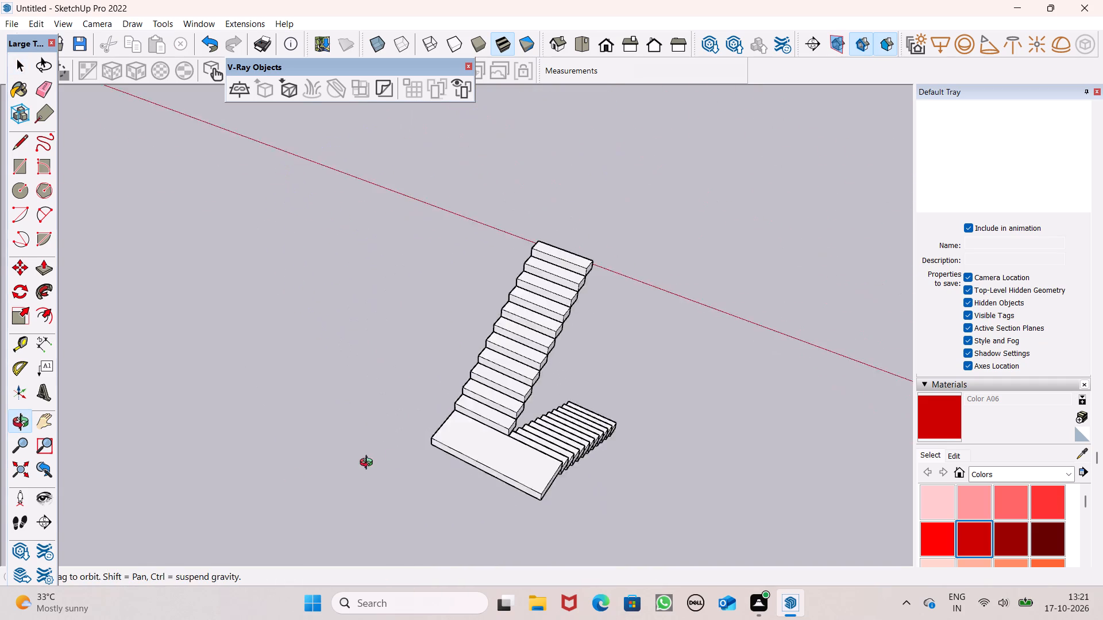
Explode the lower stair flight's group into its separate step groups.
middle_click_drag(369, 464, 558, 424)
middle_click_drag(547, 412, 861, 312)
scroll(555, 412, "up", 1)
middle_click_drag(399, 393, 539, 362)
scroll(674, 317, "up", 5)
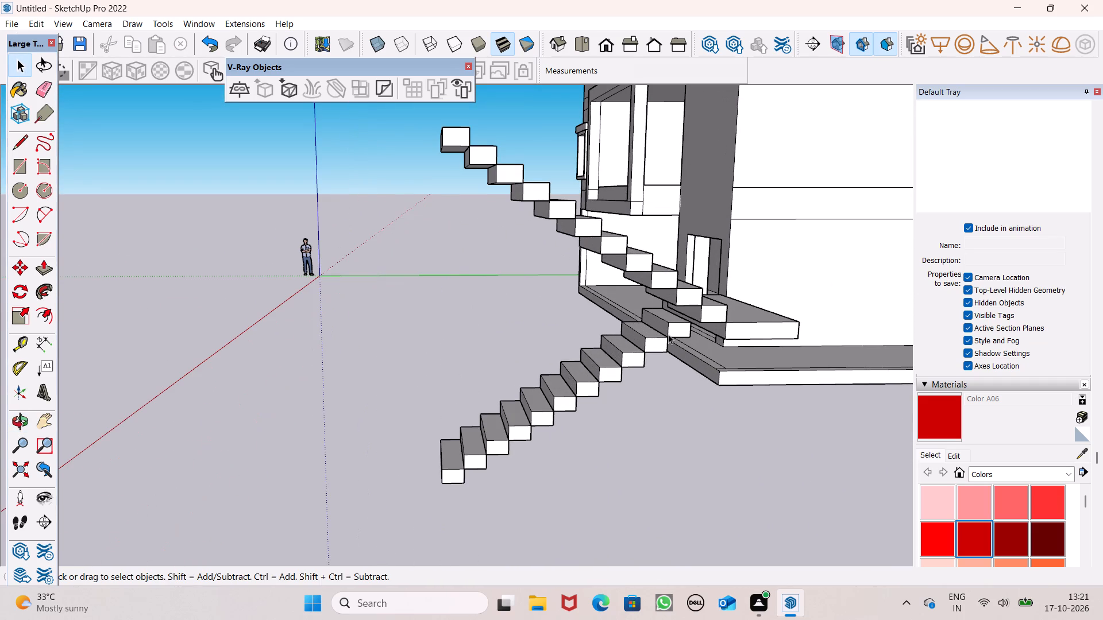
left_click(670, 332)
right_click(670, 331)
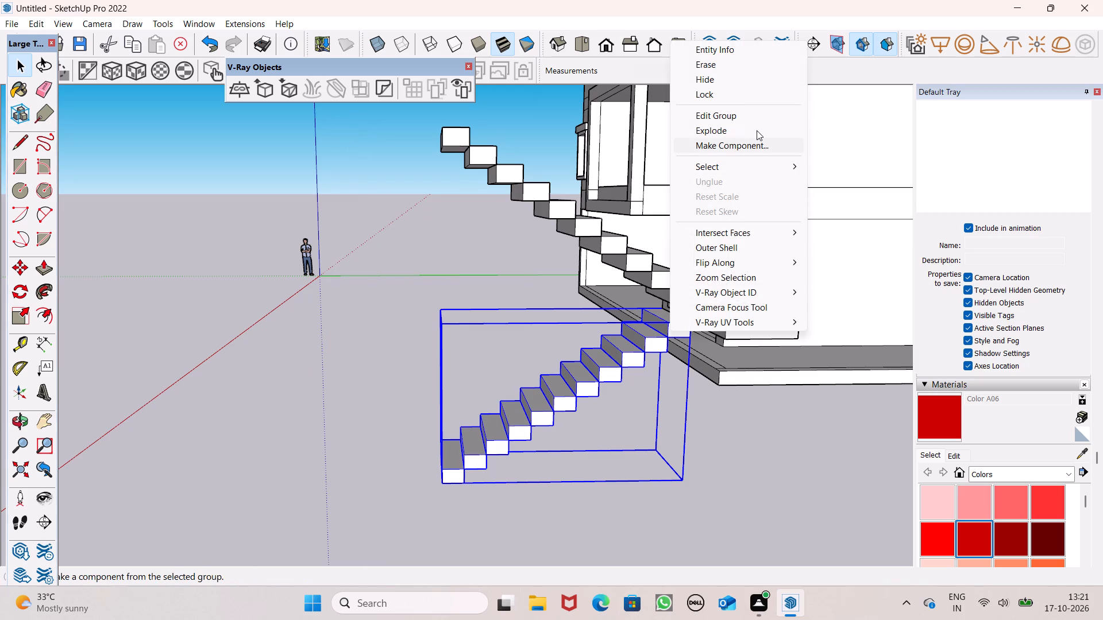
left_click(757, 130)
left_click(668, 374)
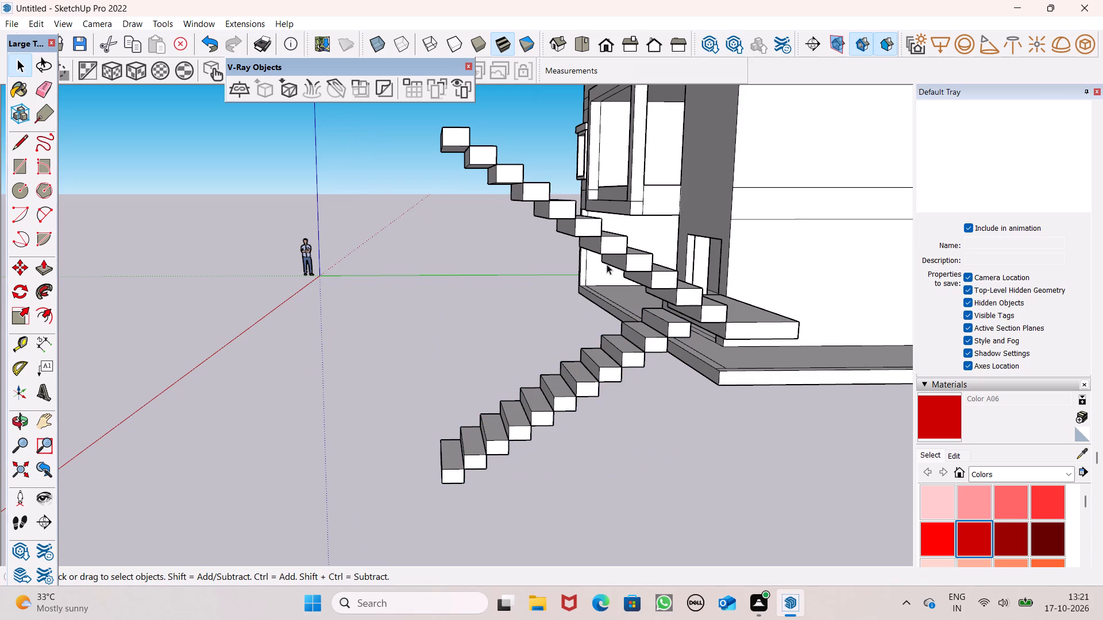
Explode the top three step groups of the lower flight one by one, starting beside the landing.
left_click(664, 326)
right_click(668, 324, "ctrl")
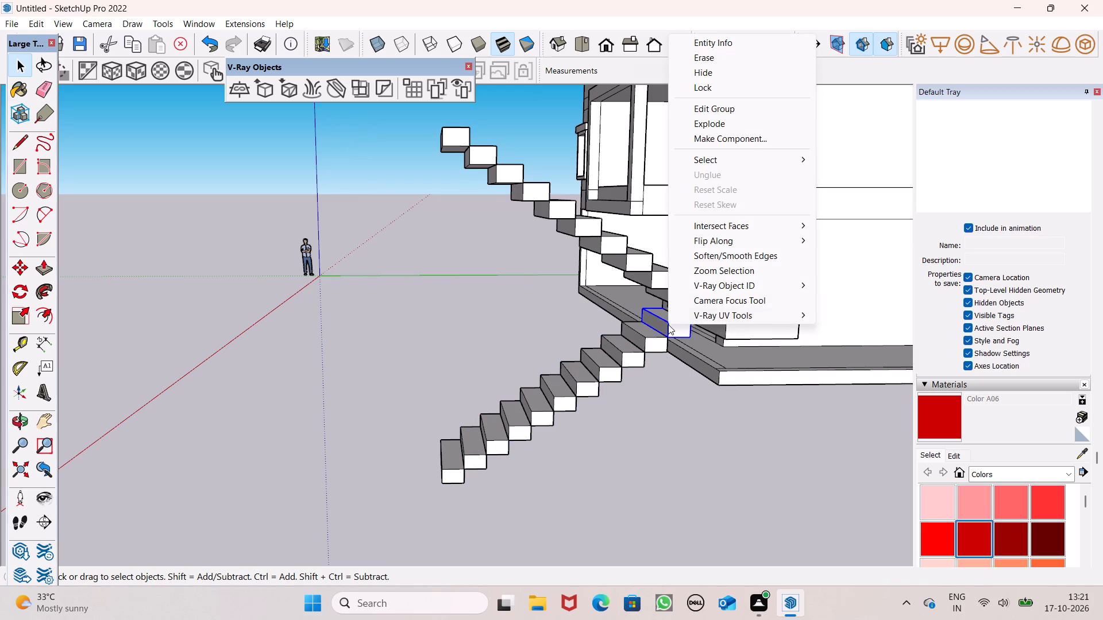
left_click(766, 126, "ctrl")
left_click(655, 393, "ctrl")
left_click(654, 352)
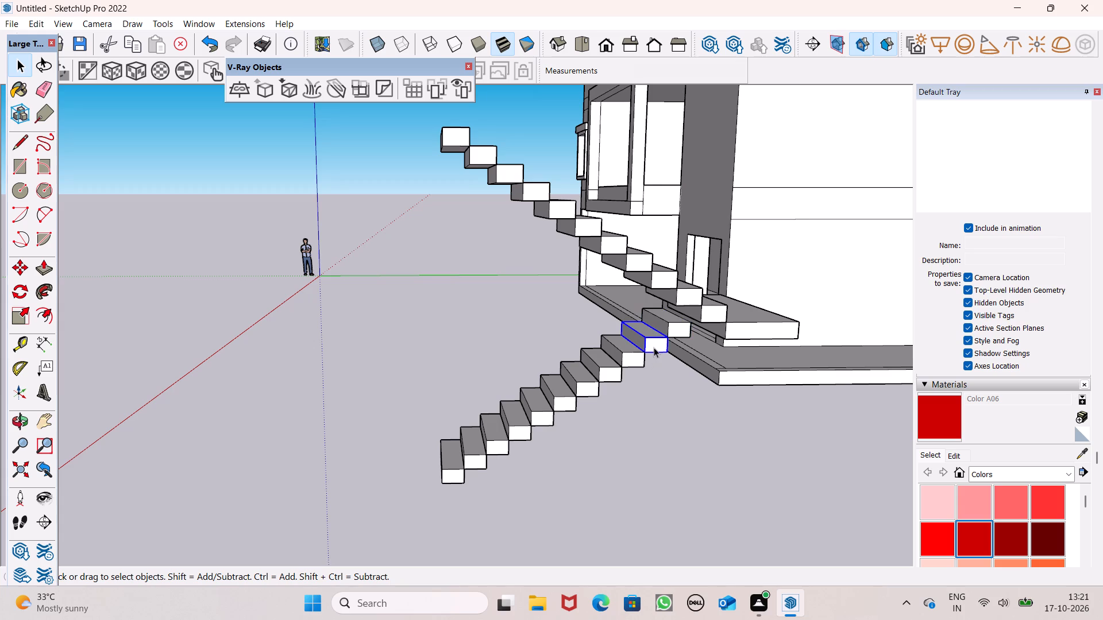
right_click(654, 345)
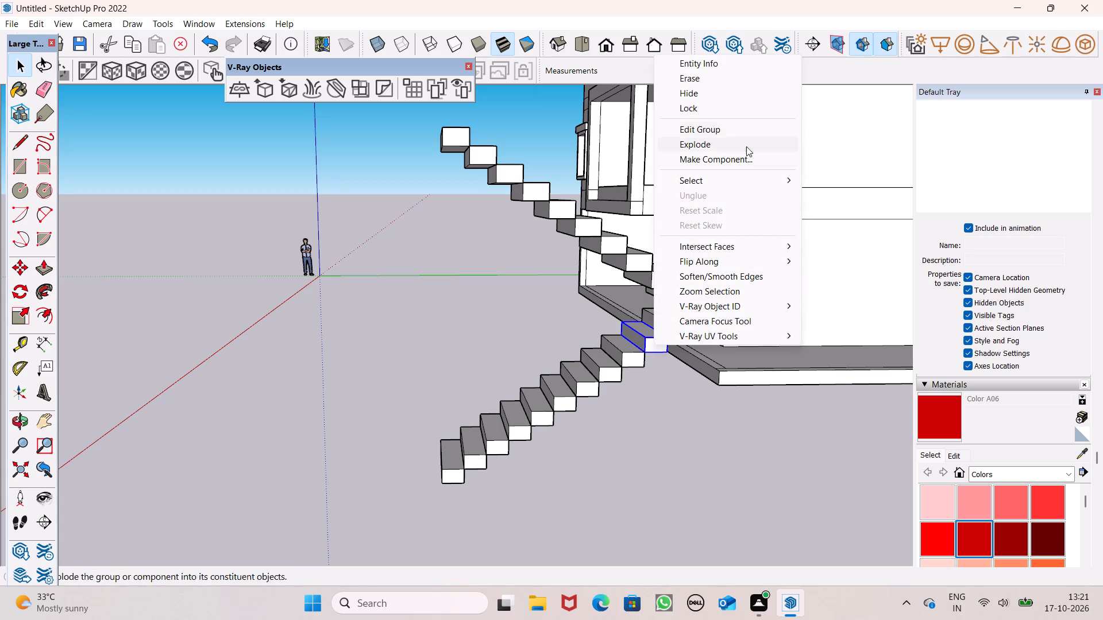
left_click(745, 139)
left_click(612, 391)
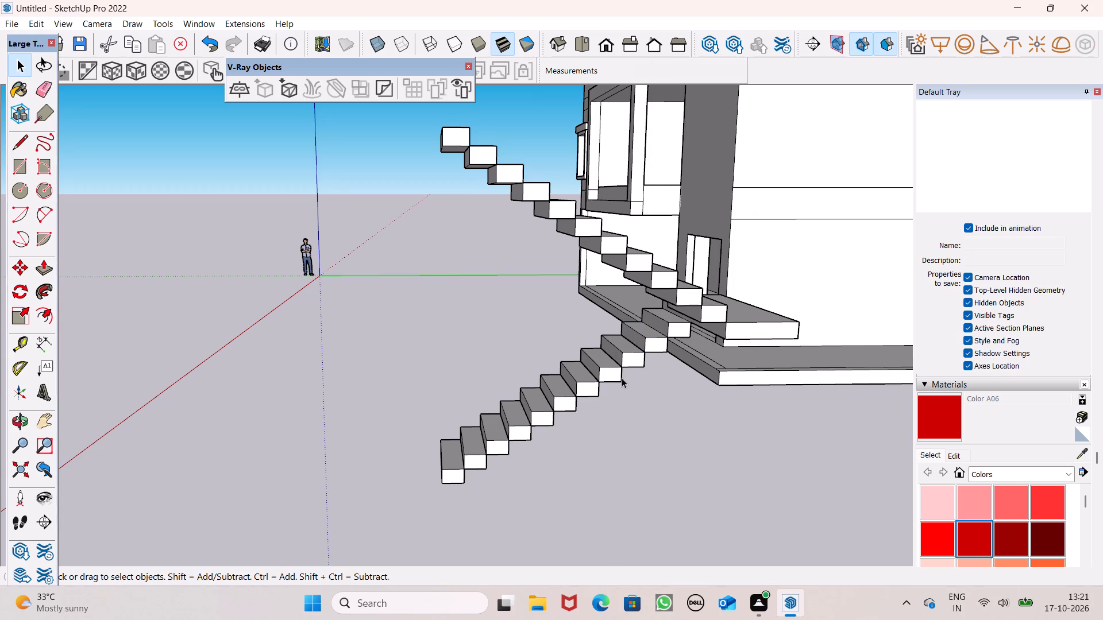
left_click(620, 359)
right_click(622, 359)
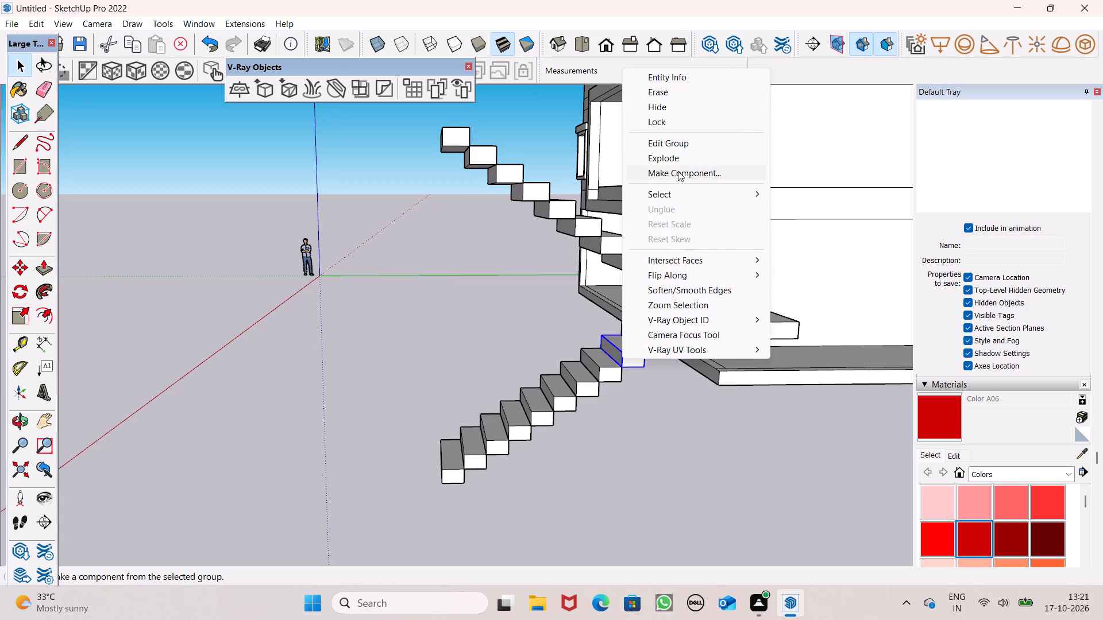
left_click(680, 162)
left_click(612, 416)
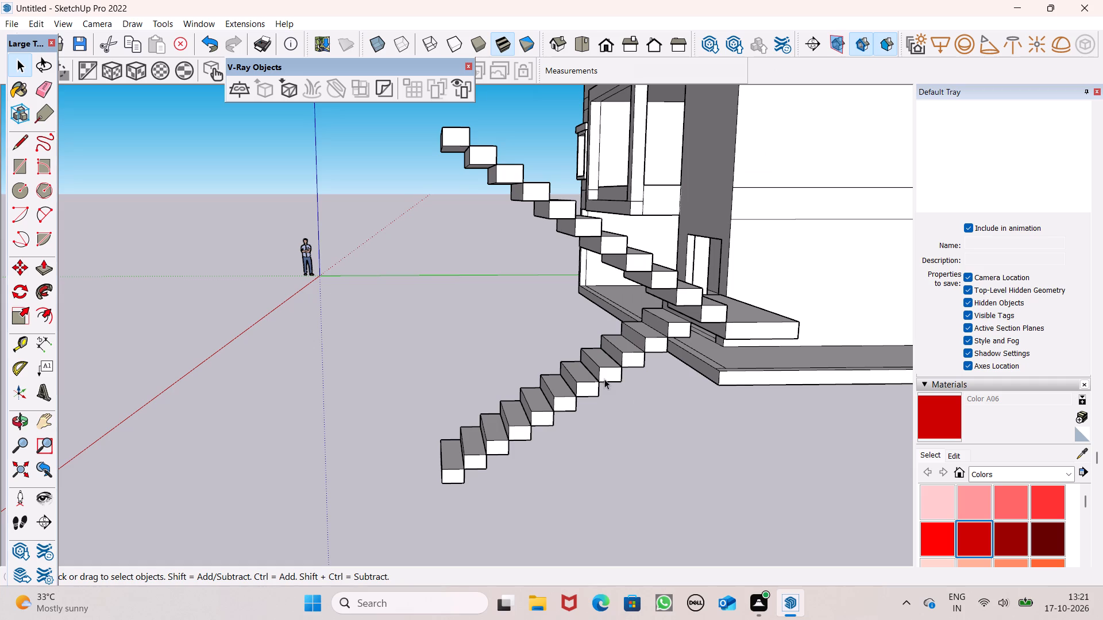
Explode the fourth, fifth and sixth step groups from the top of the lower flight.
left_click(603, 375)
right_click(601, 375)
left_click(650, 179)
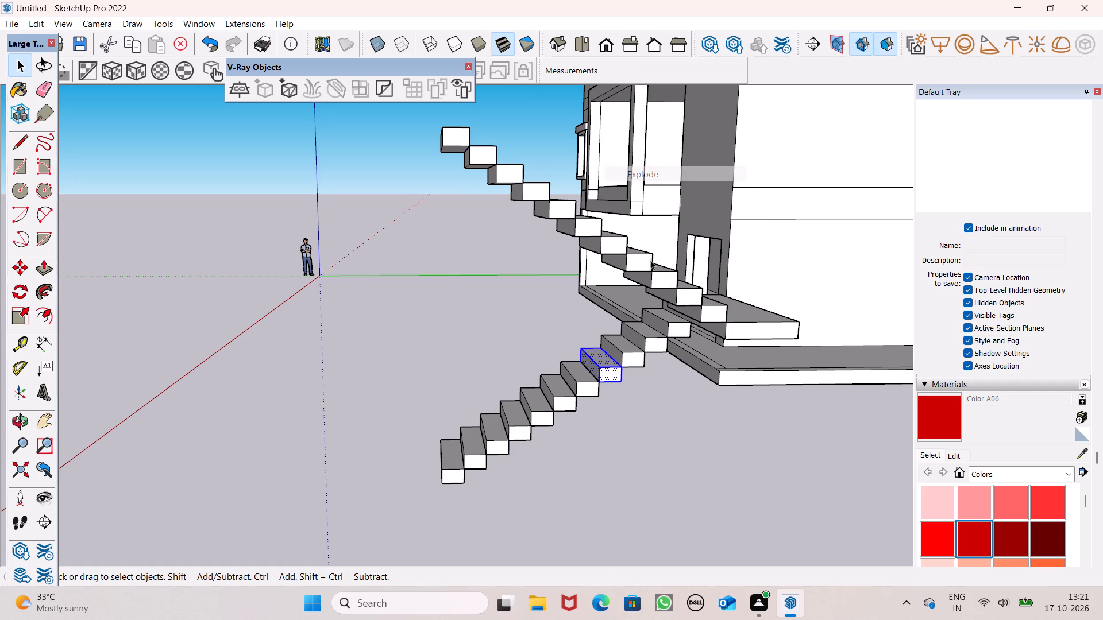
left_click(619, 442)
left_click(579, 388)
right_click(577, 387)
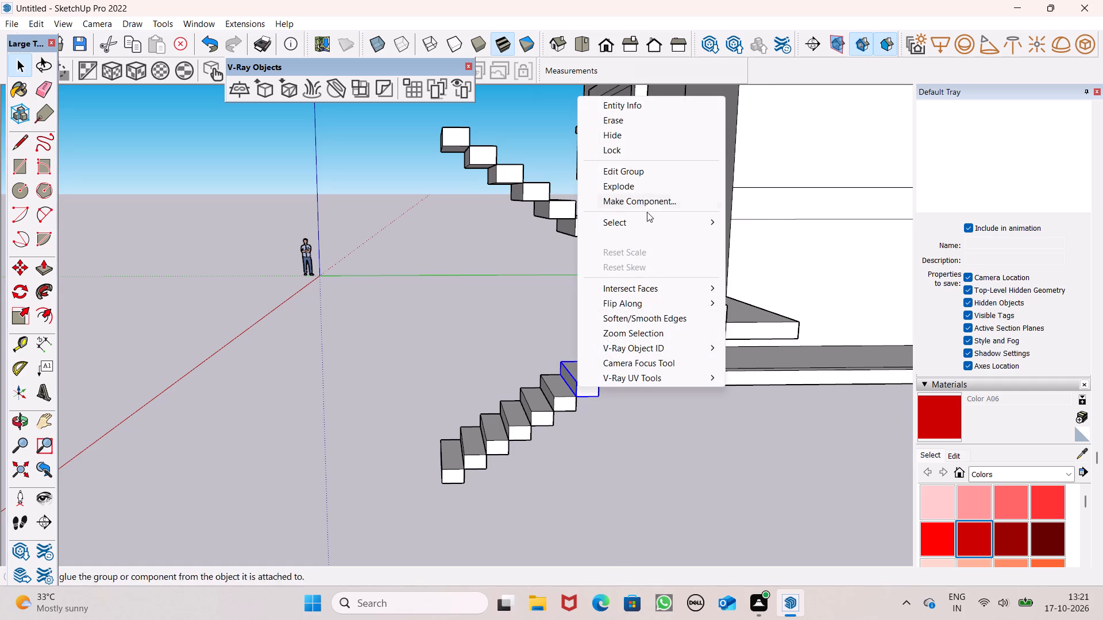
left_click(644, 181)
left_click(569, 420)
left_click(555, 401)
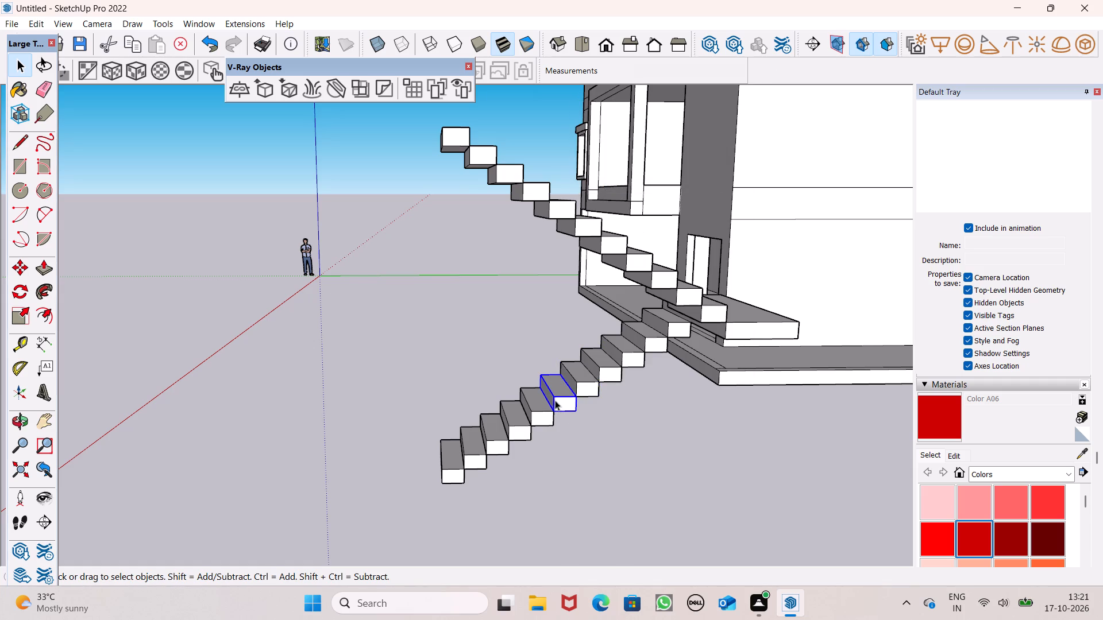
right_click(556, 400)
left_click(602, 202)
left_click(553, 465)
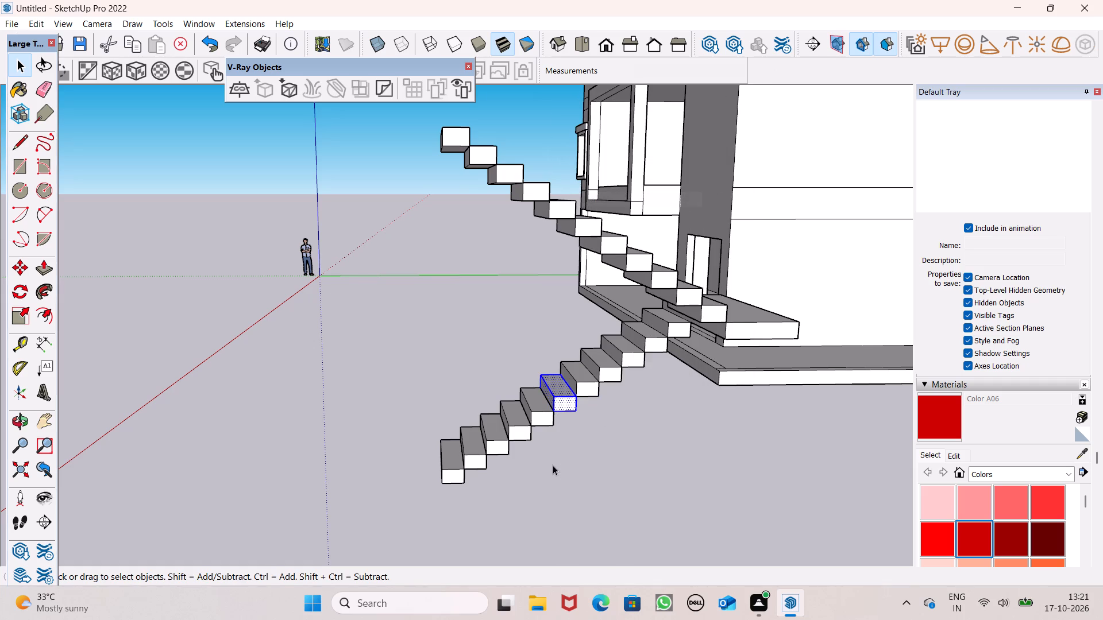
Explode the seventh, eighth and ninth step groups from the top of the lower flight.
left_click(537, 416)
right_click(539, 414)
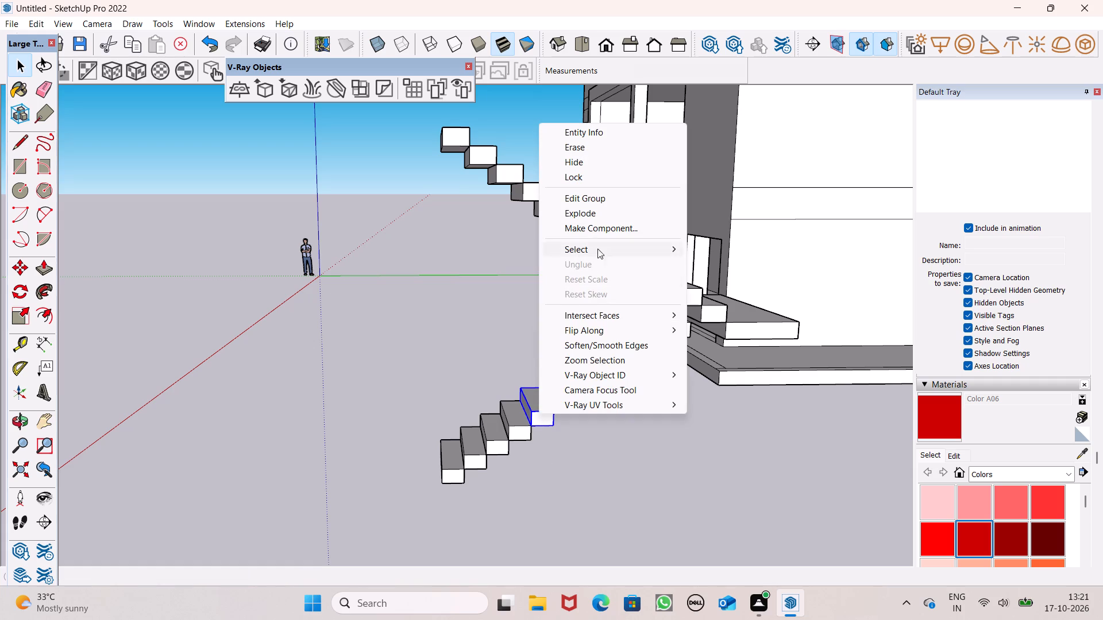
left_click(614, 215)
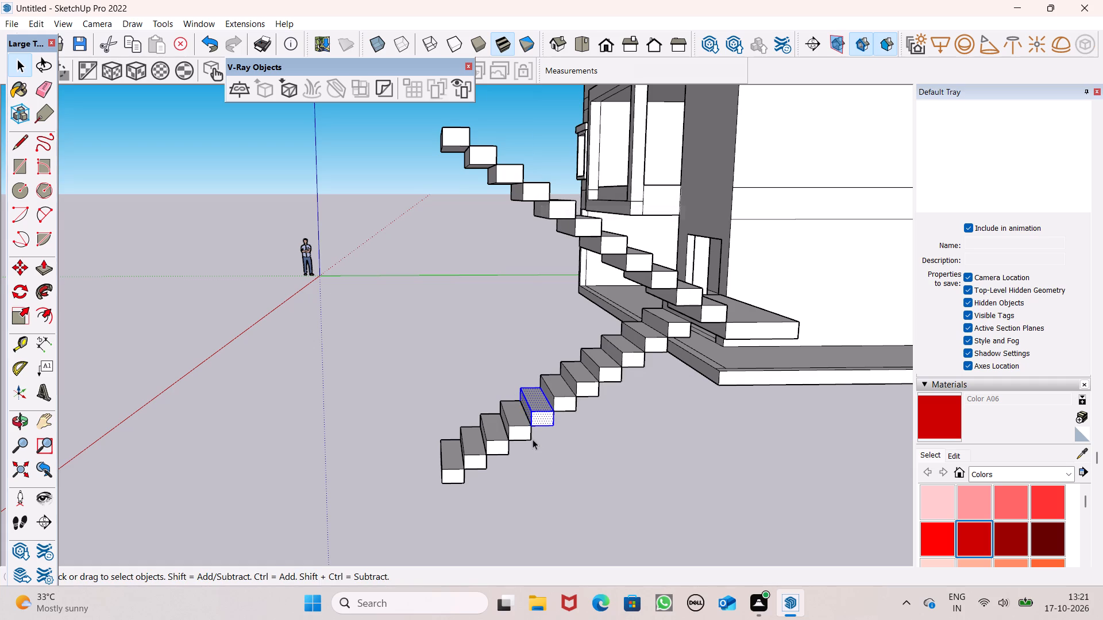
left_click(522, 435)
right_click(520, 433)
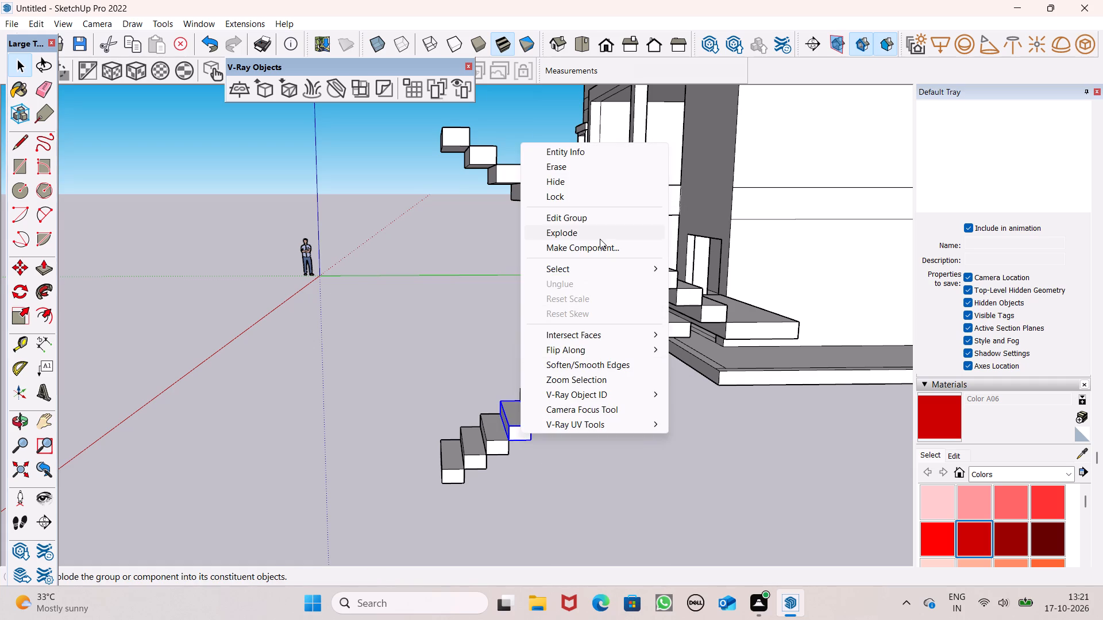
left_click(600, 238)
left_click(493, 448)
right_click(492, 451)
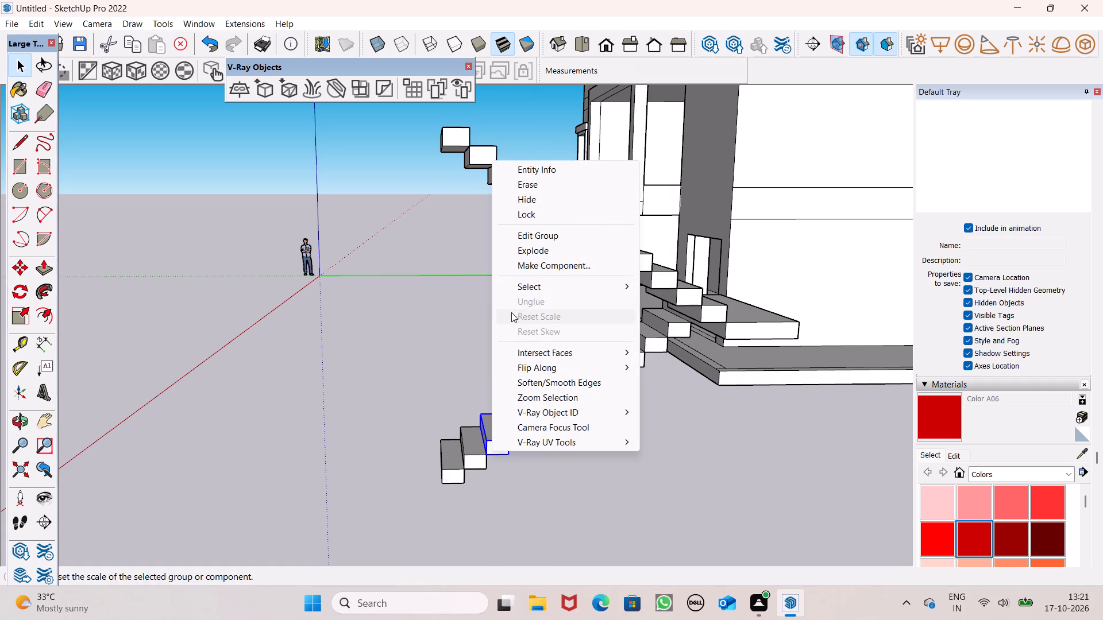
left_click(577, 246)
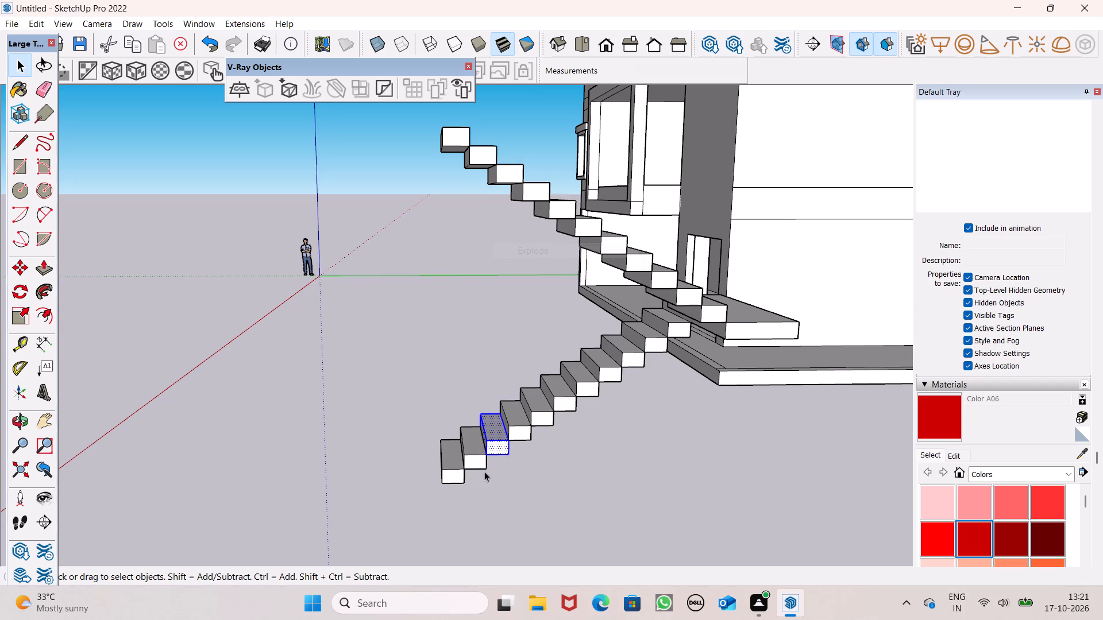
Explode the two bottom step groups of the lower flight and clear the selection.
left_click(468, 460)
right_click(477, 451)
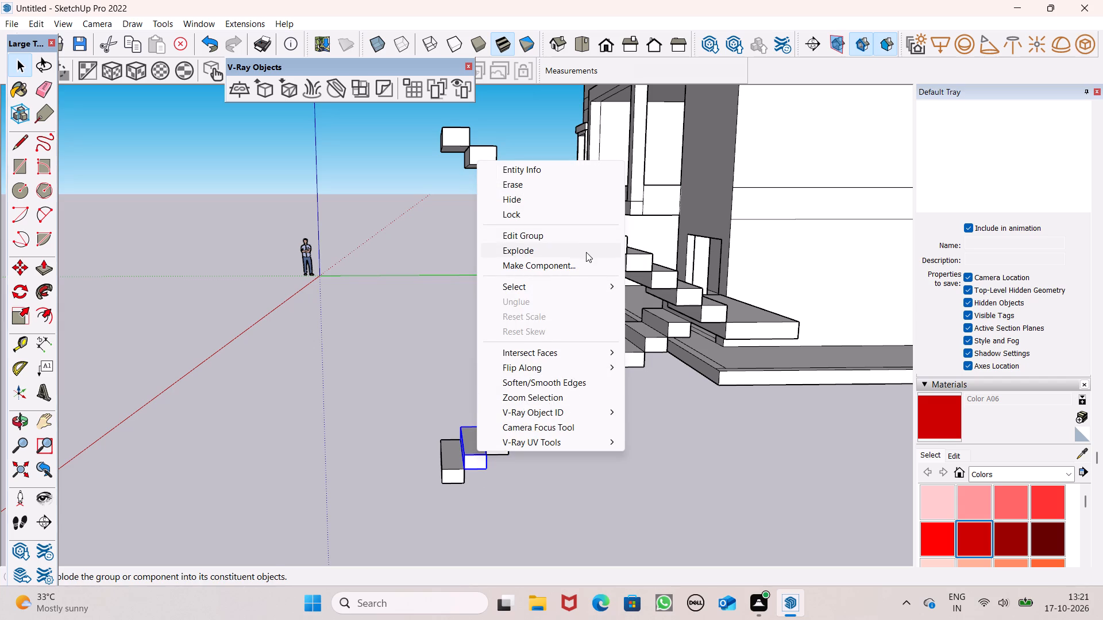
left_click(586, 252)
left_click(459, 472)
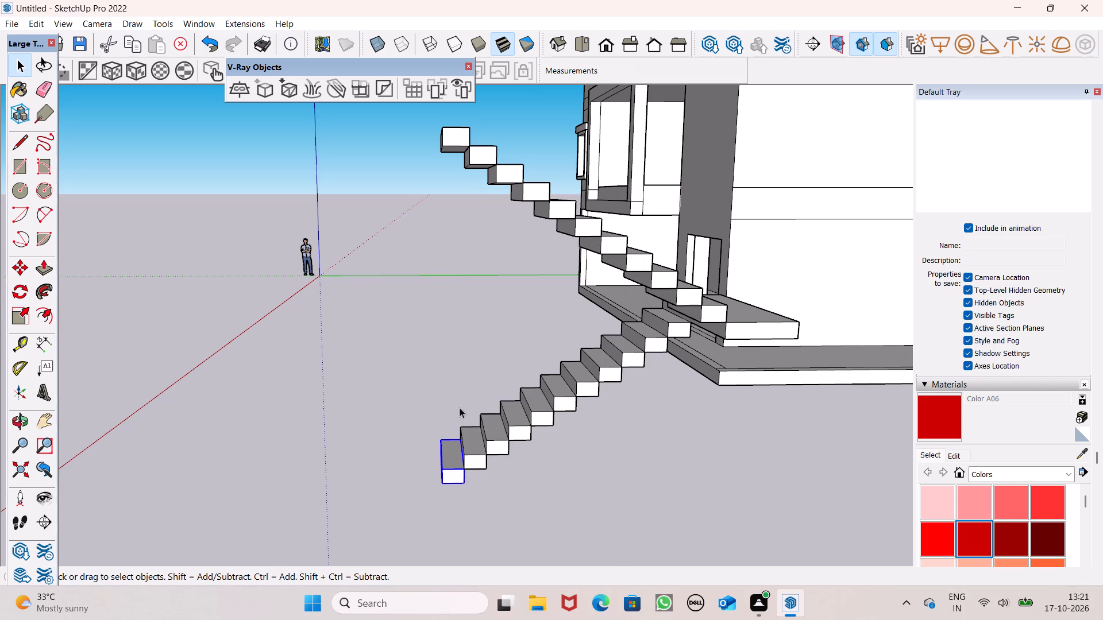
left_click(456, 460)
right_click(454, 461)
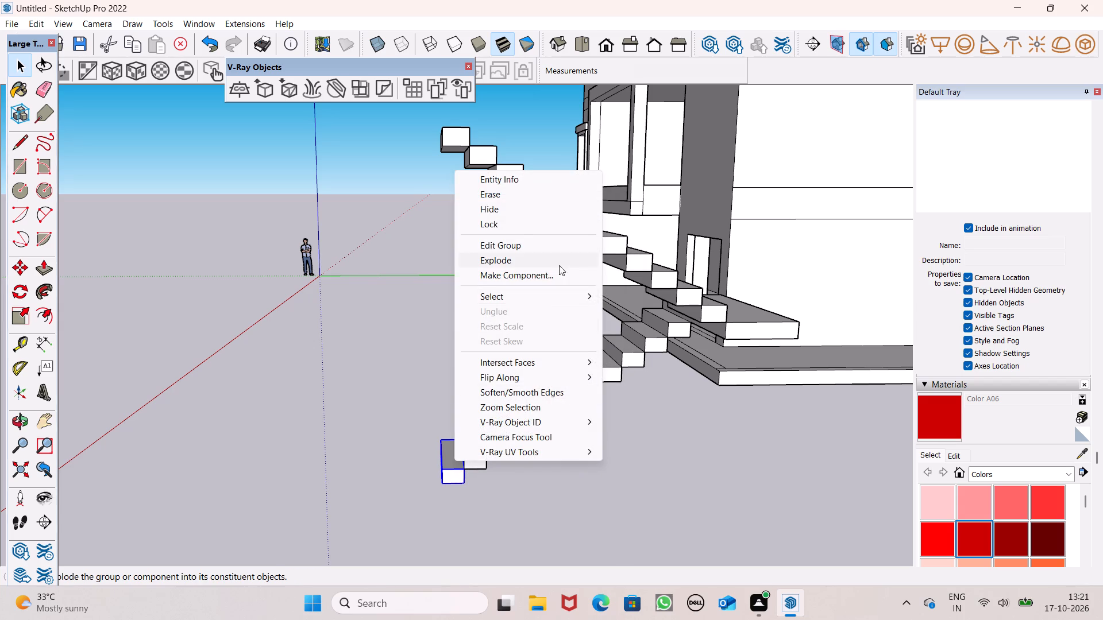
left_click(561, 261)
left_click(618, 441)
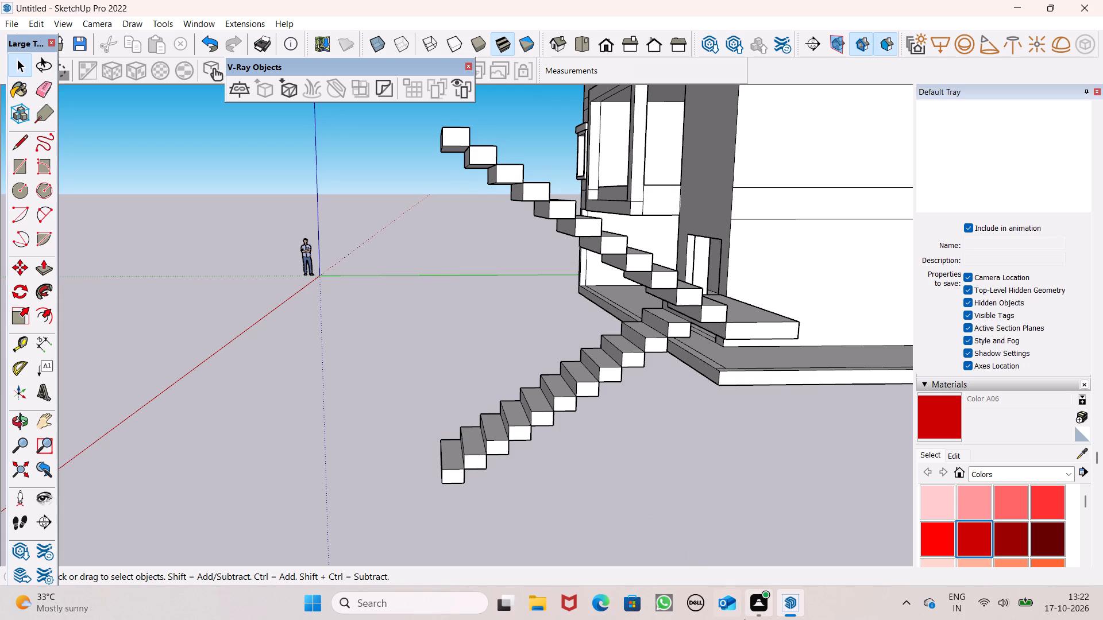
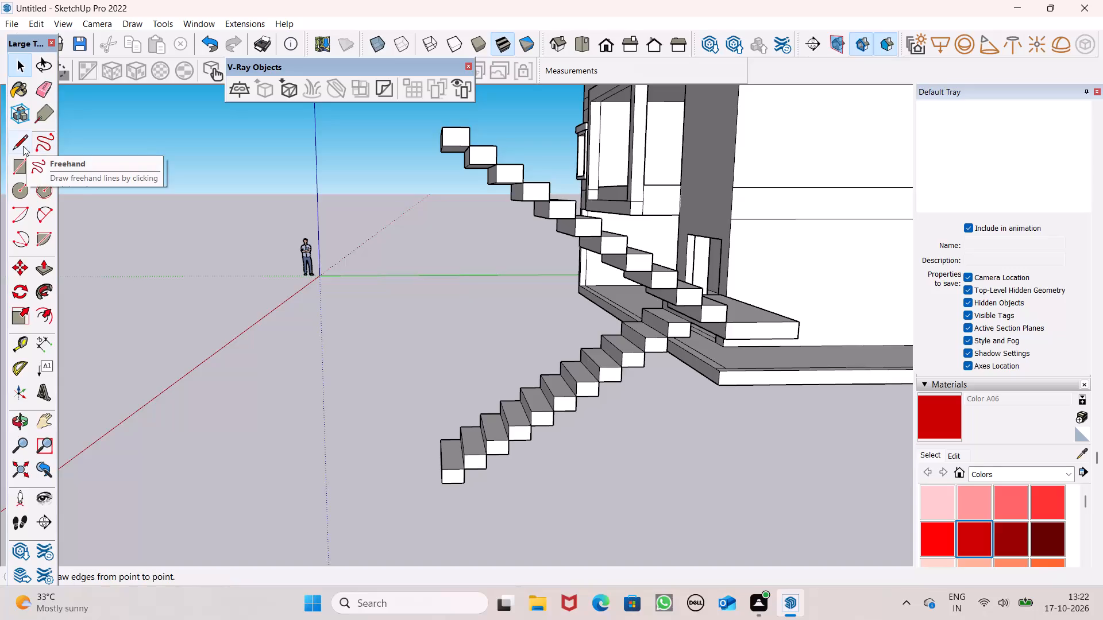
Draw ground-level and vertical lines between the bottom step and the top step to close the side face beneath the lower stair flight.
left_click(23, 146)
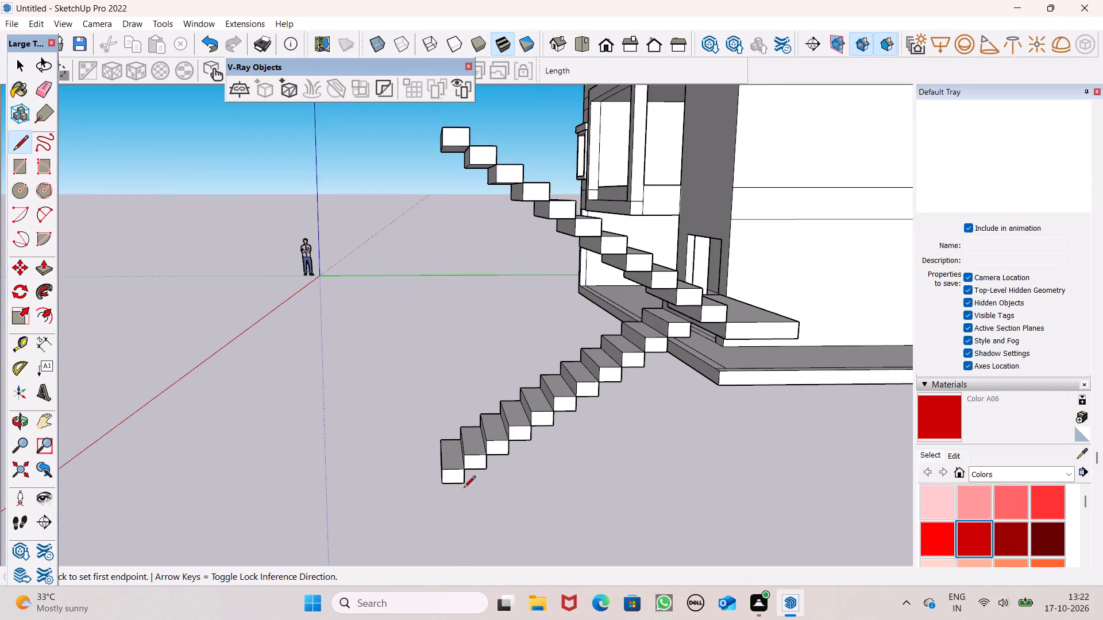
left_click(462, 483)
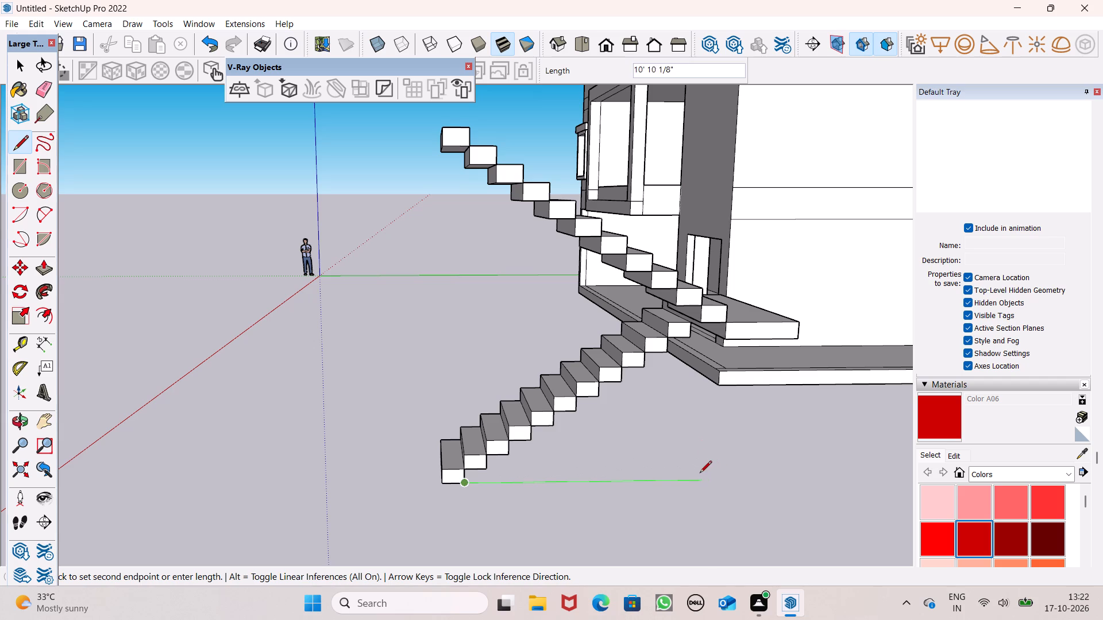
middle_click_drag(689, 472, 624, 456)
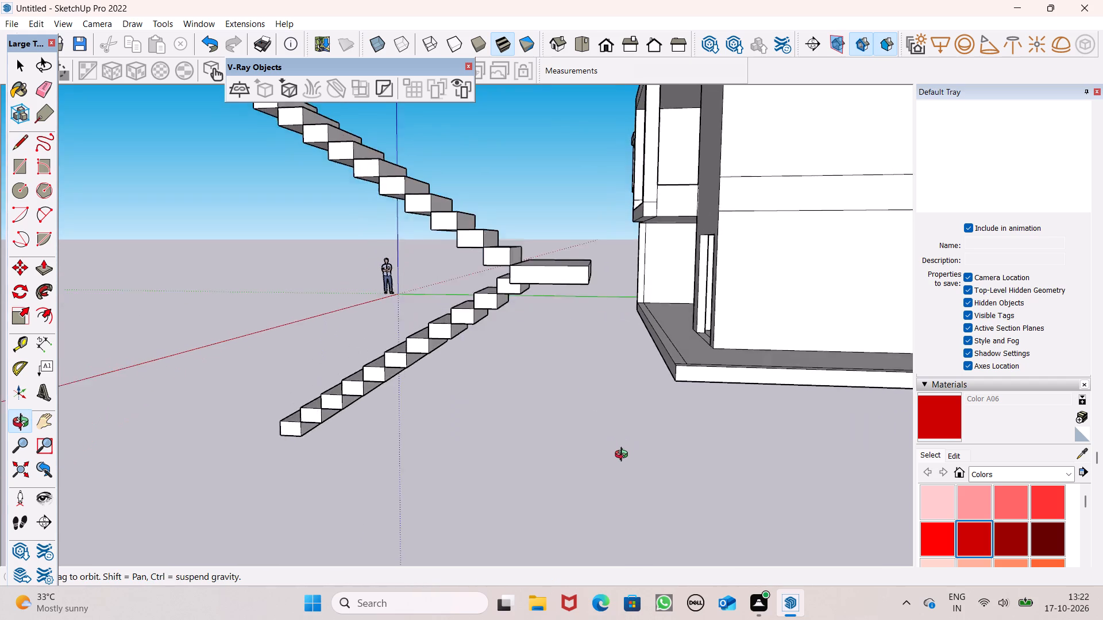
middle_click_drag(624, 456, 631, 462)
middle_click_drag(569, 433, 598, 445)
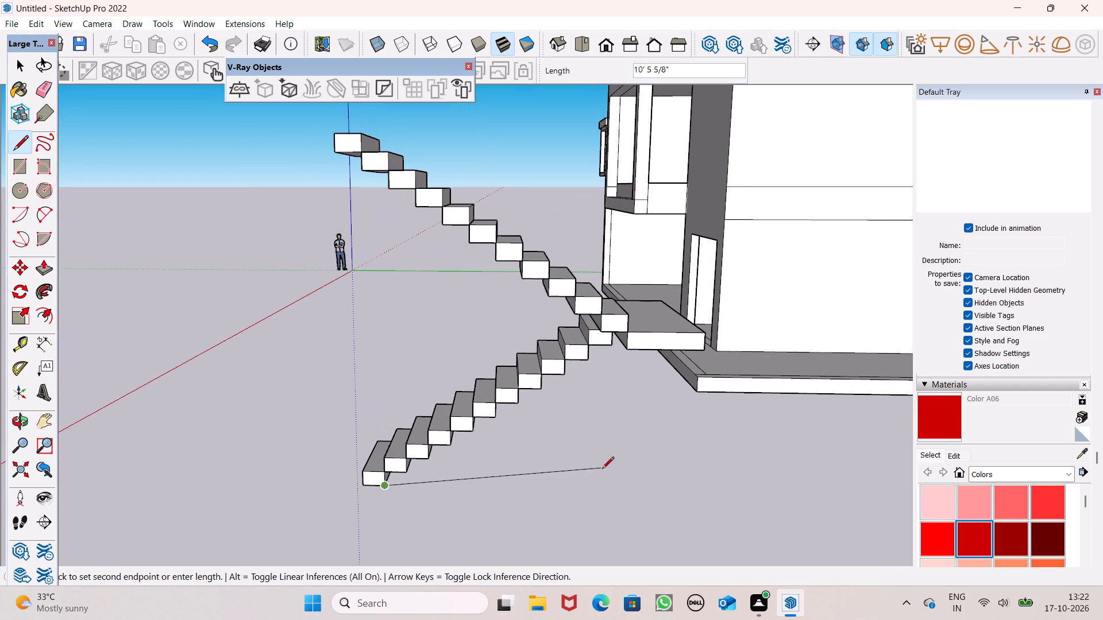
left_click(596, 485)
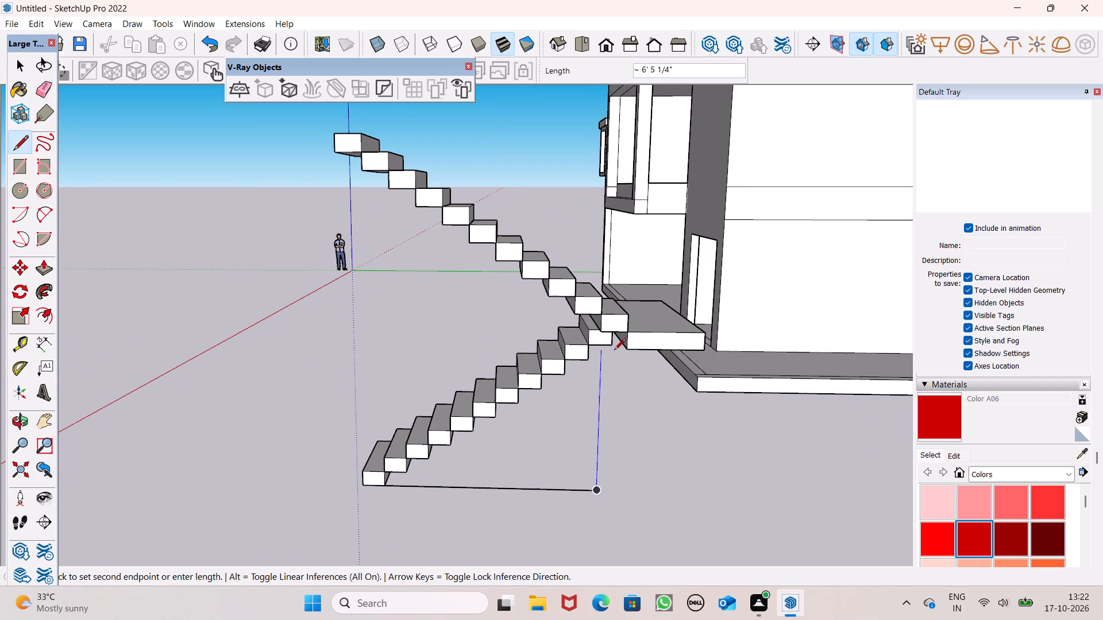
key("space")
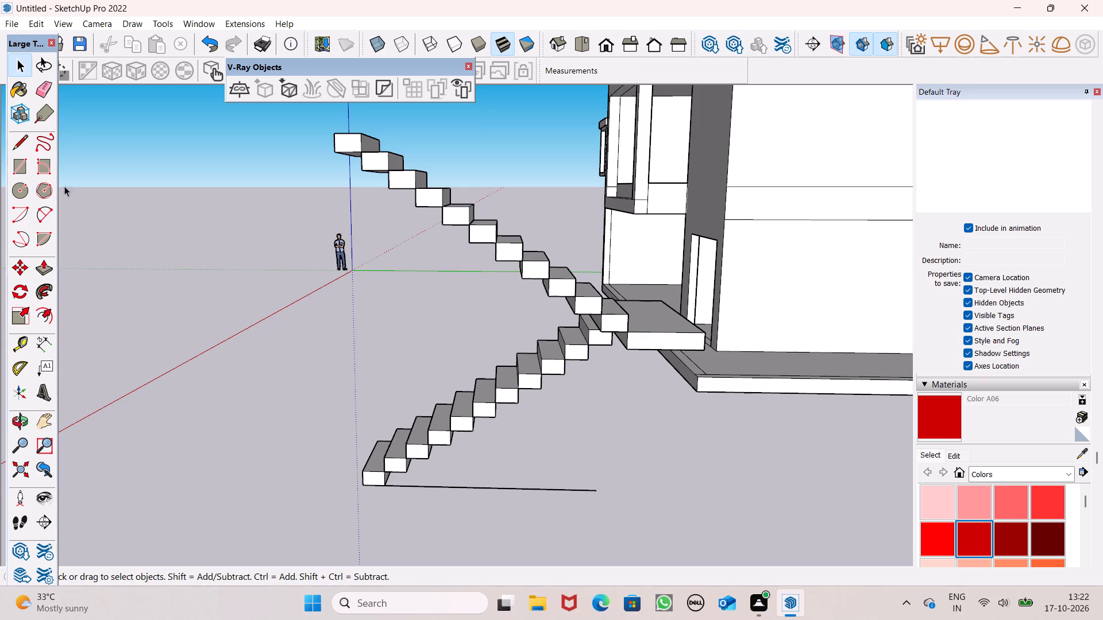
left_click(17, 140)
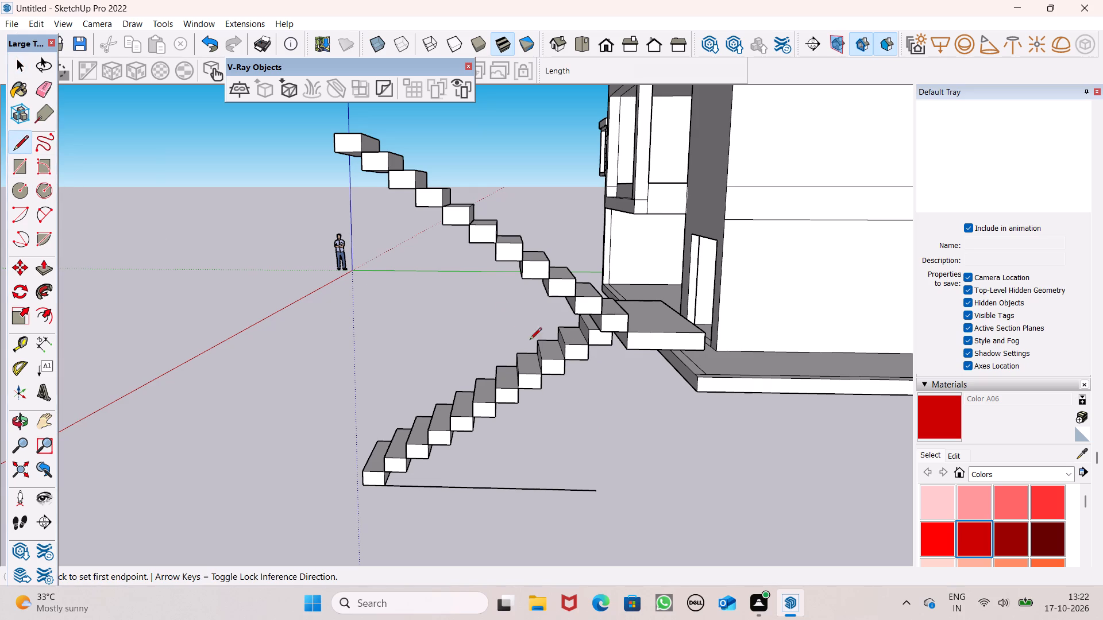
left_click(611, 347)
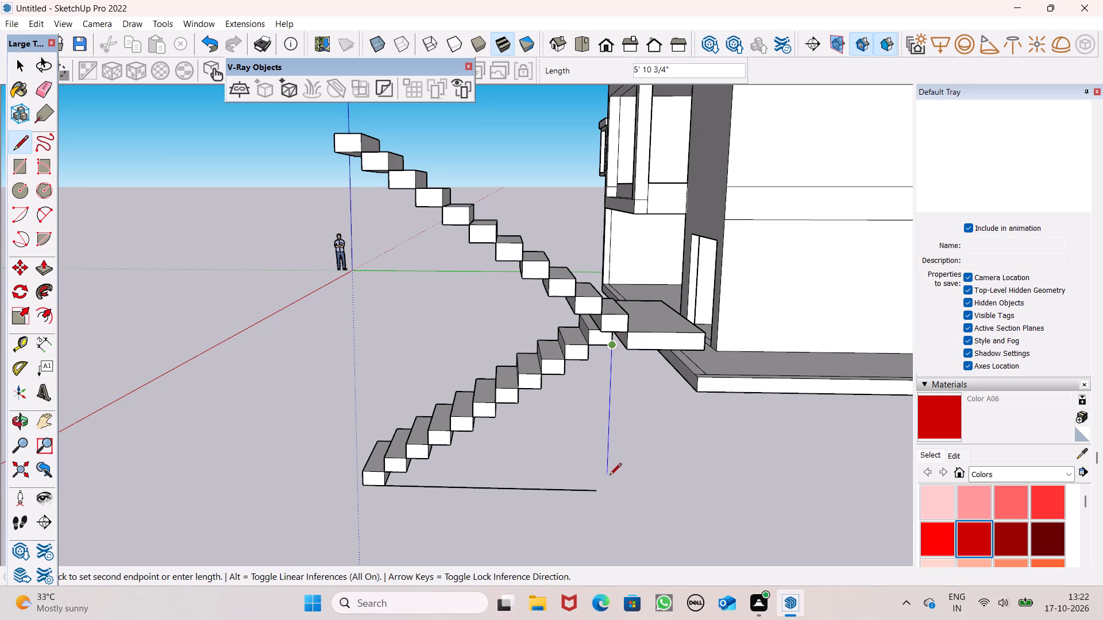
left_click(611, 489)
left_click(595, 488)
key("space")
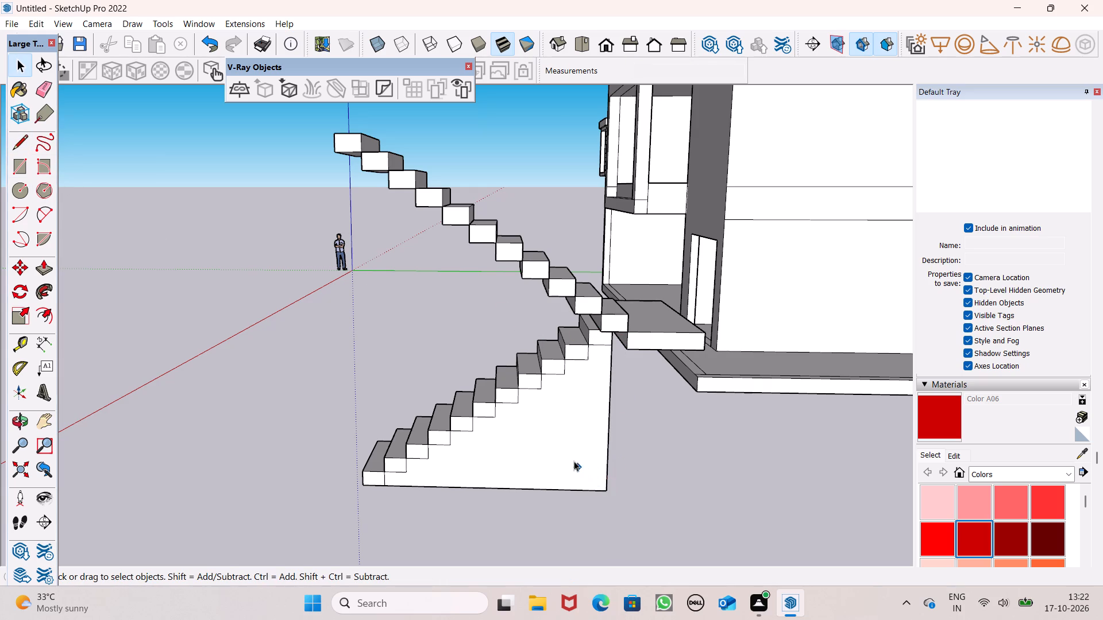
Push/Pull the triangular side face under the lower flight by about 4' 2 5/16" so it fills the full stair width.
scroll(554, 437, "down", 2)
middle_click_drag(548, 418, 741, 417)
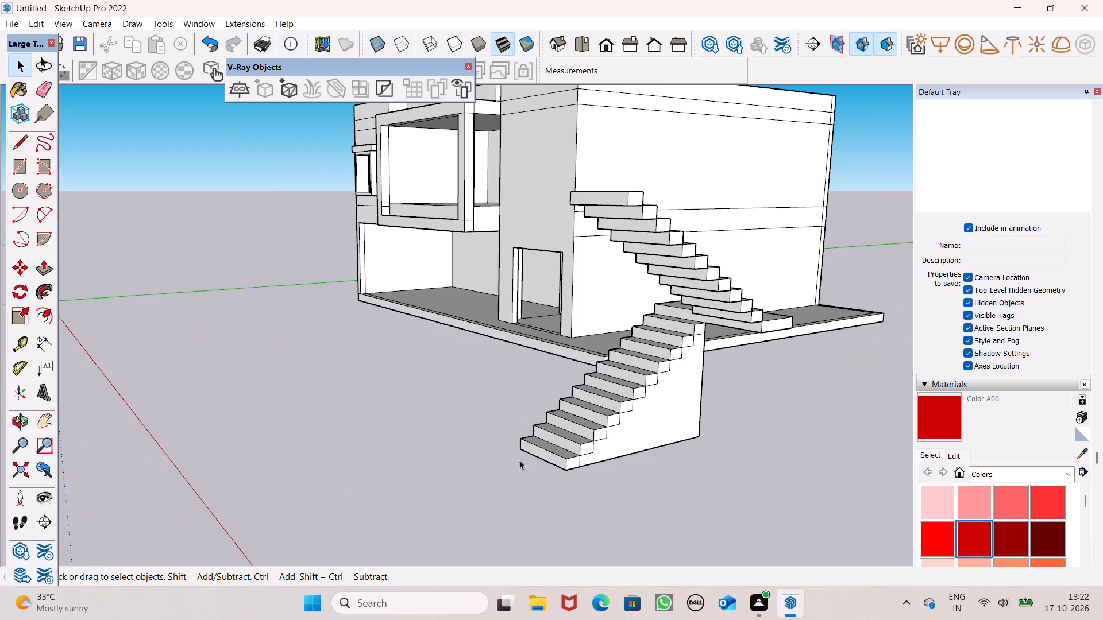
middle_click_drag(507, 460, 1102, 479)
middle_click_drag(710, 297, 805, 265)
scroll(631, 269, "up", 5)
left_click(45, 269)
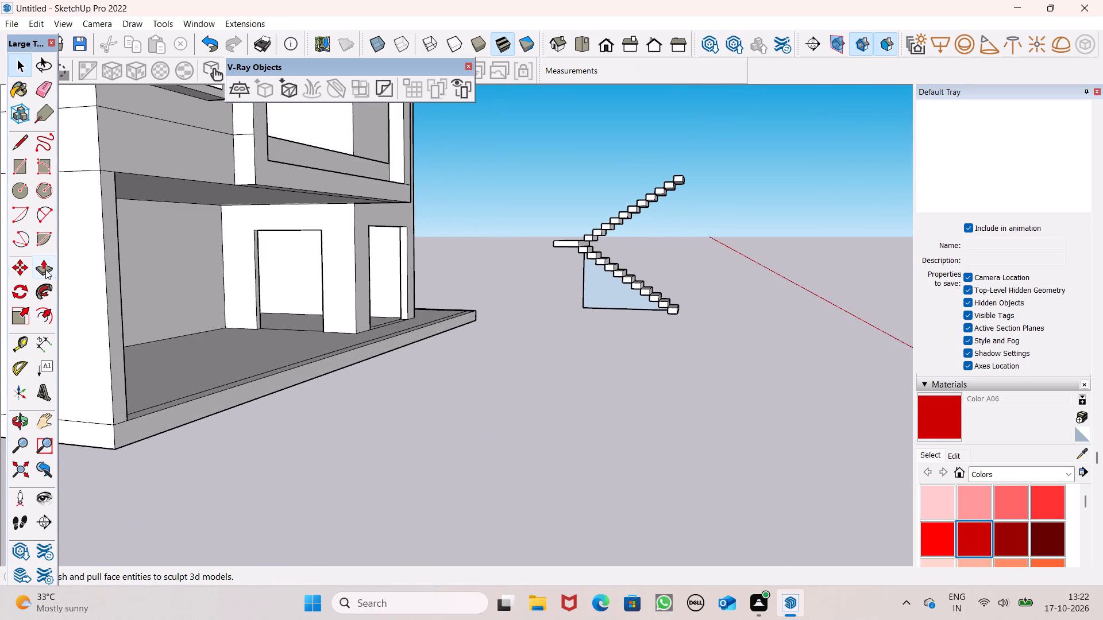
scroll(610, 268, "up", 8)
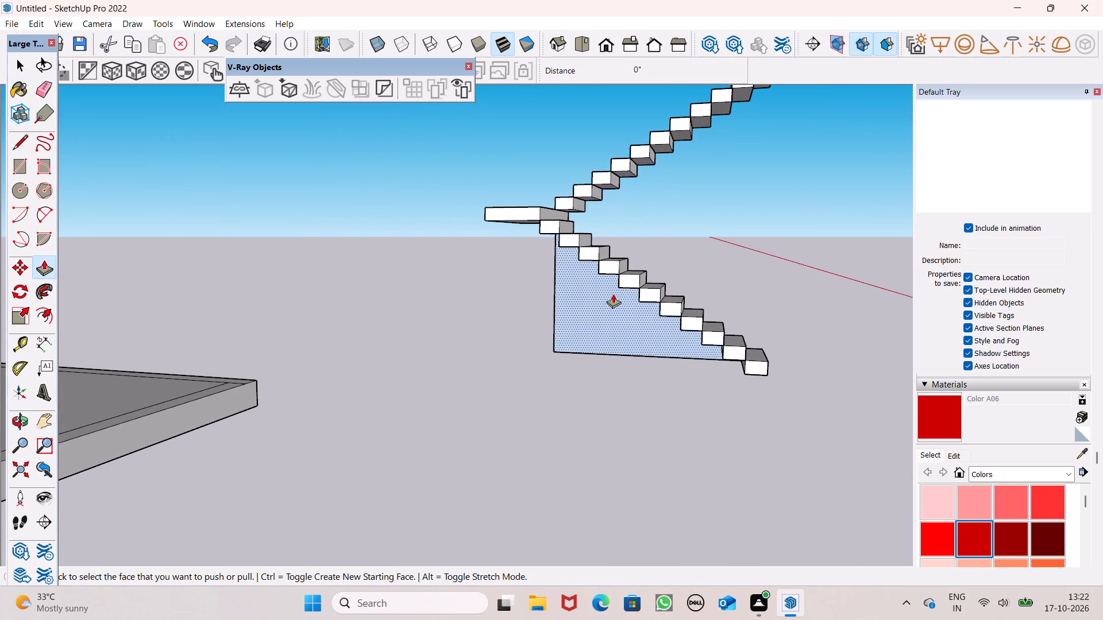
left_click_drag(613, 294, 650, 293)
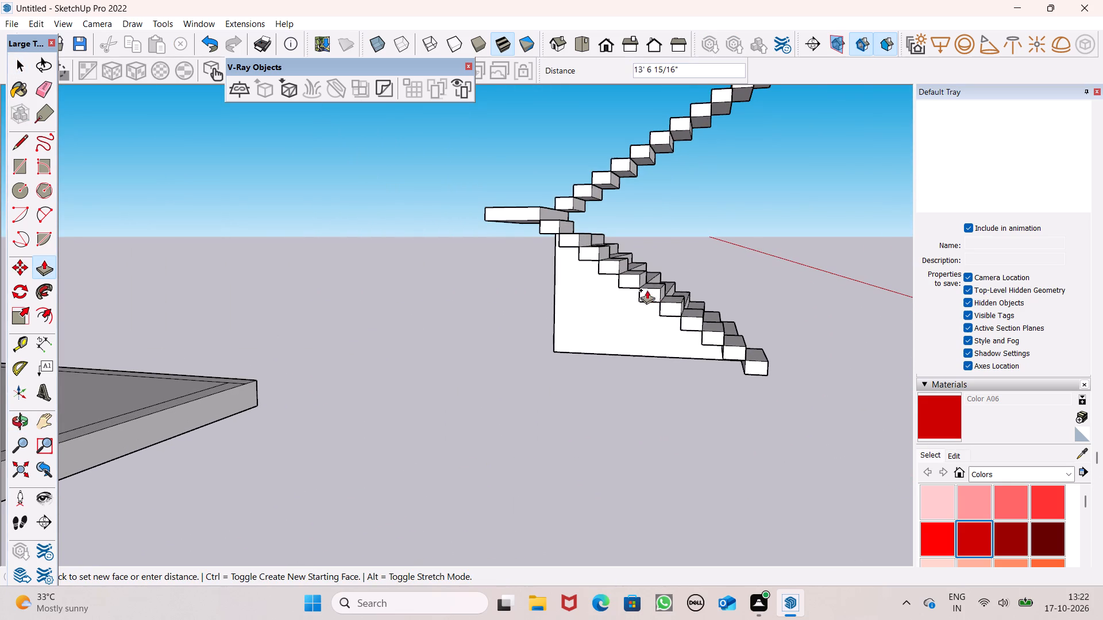
key("ctrl+z")
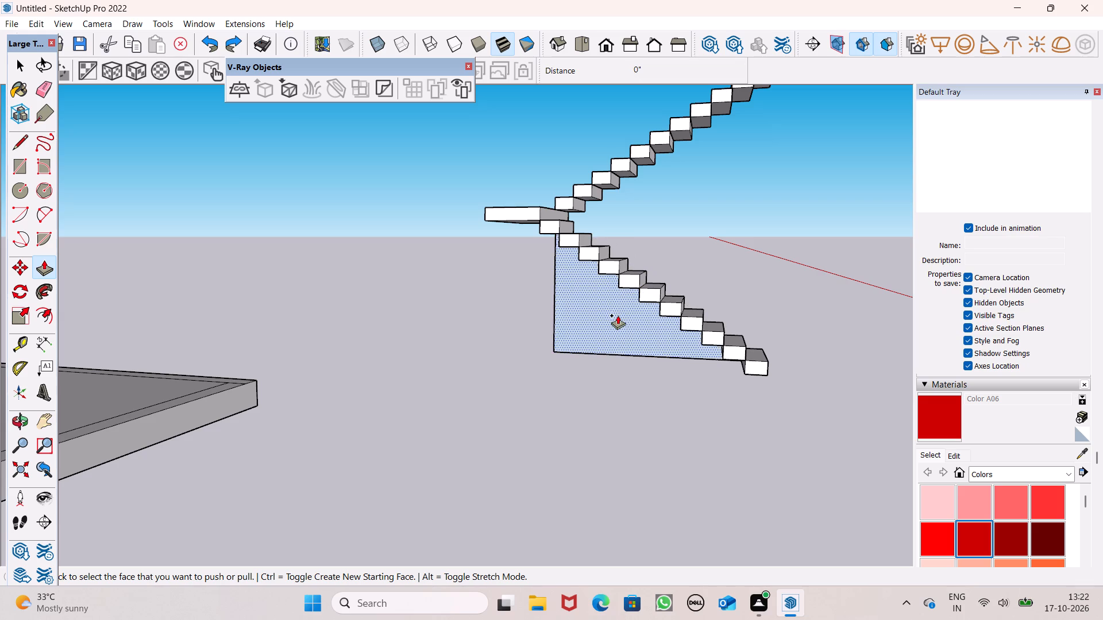
left_click_drag(618, 315, 698, 351)
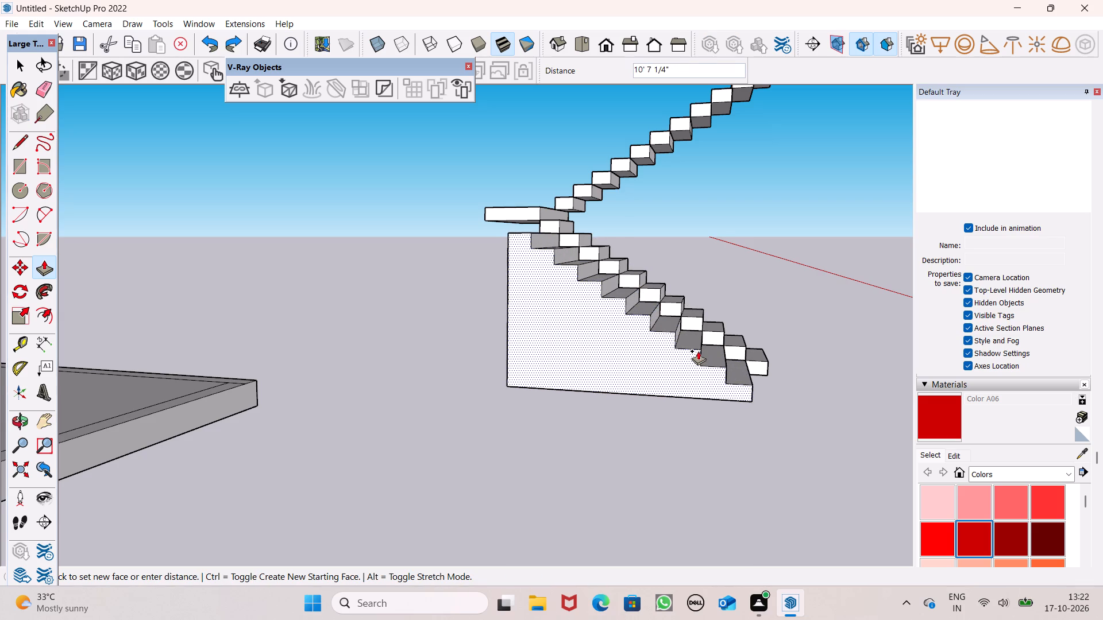
left_click_drag(698, 351, 715, 334)
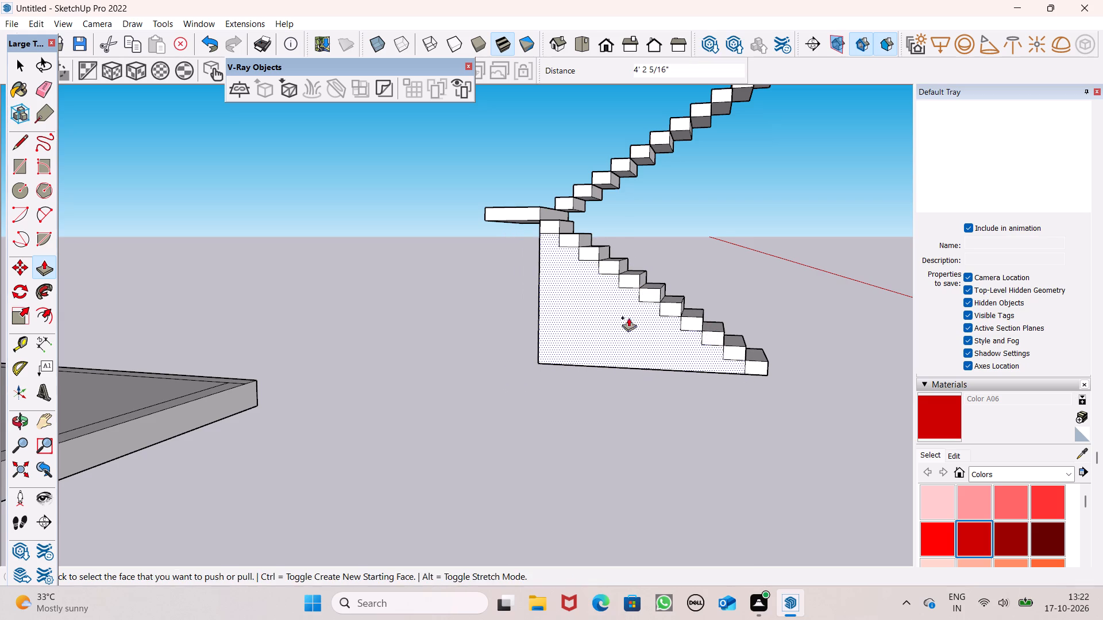
key("space")
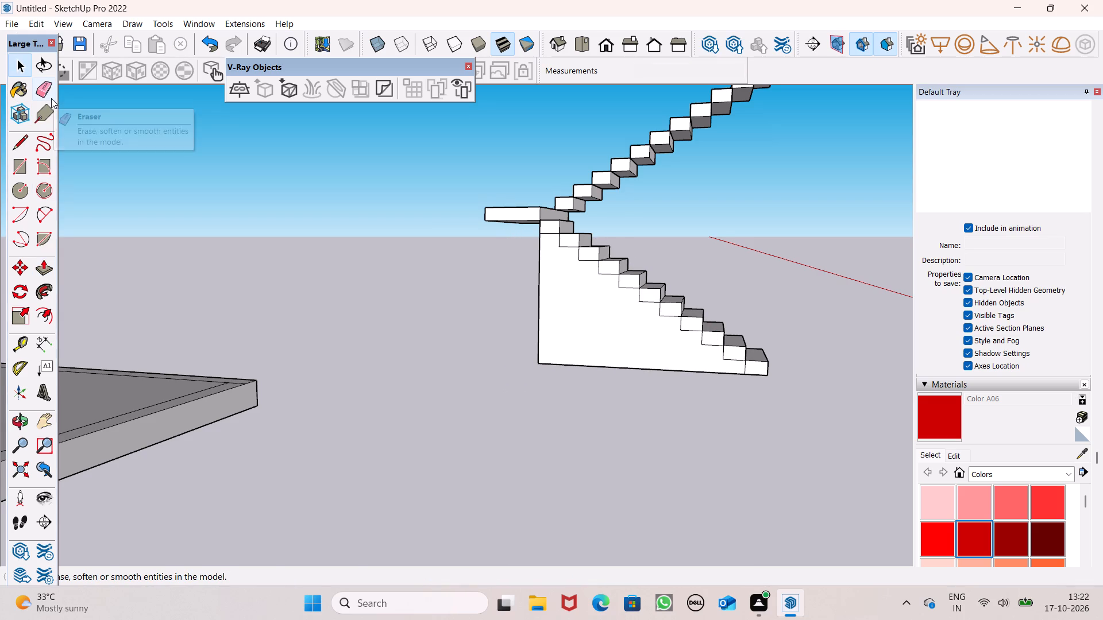
Erase the stepped edges between the treads' ends and the new infill on the extruded side of the lower flight.
left_click(49, 96)
middle_click_drag(343, 230, 438, 356)
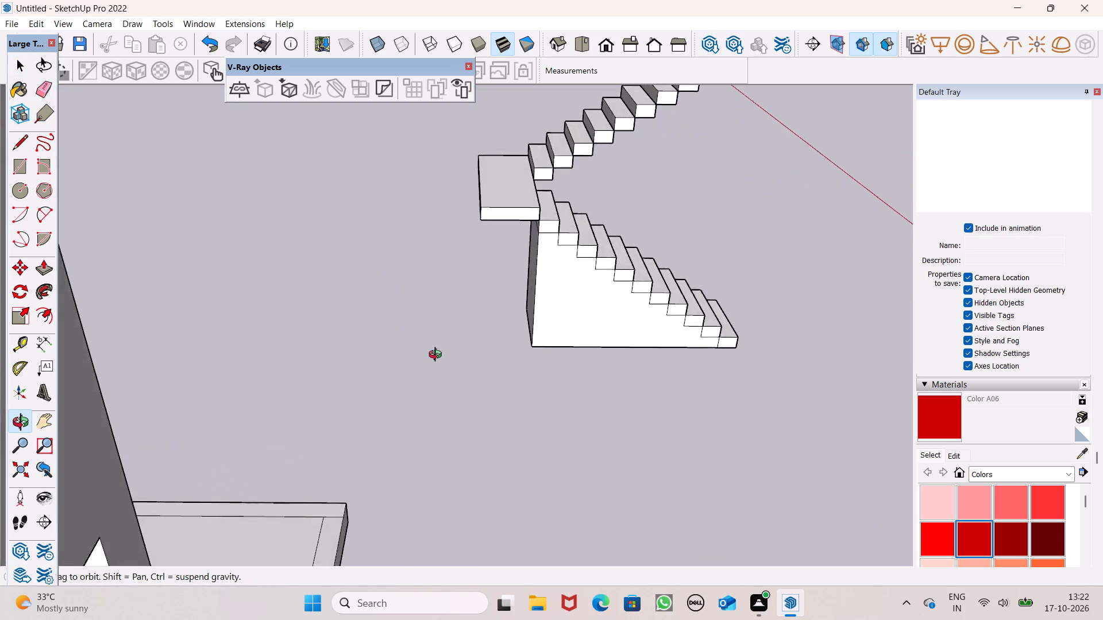
middle_click_drag(438, 356, 311, 369)
scroll(311, 369, "up", 1)
scroll(598, 312, "up", 4)
left_click_drag(582, 196, 591, 206)
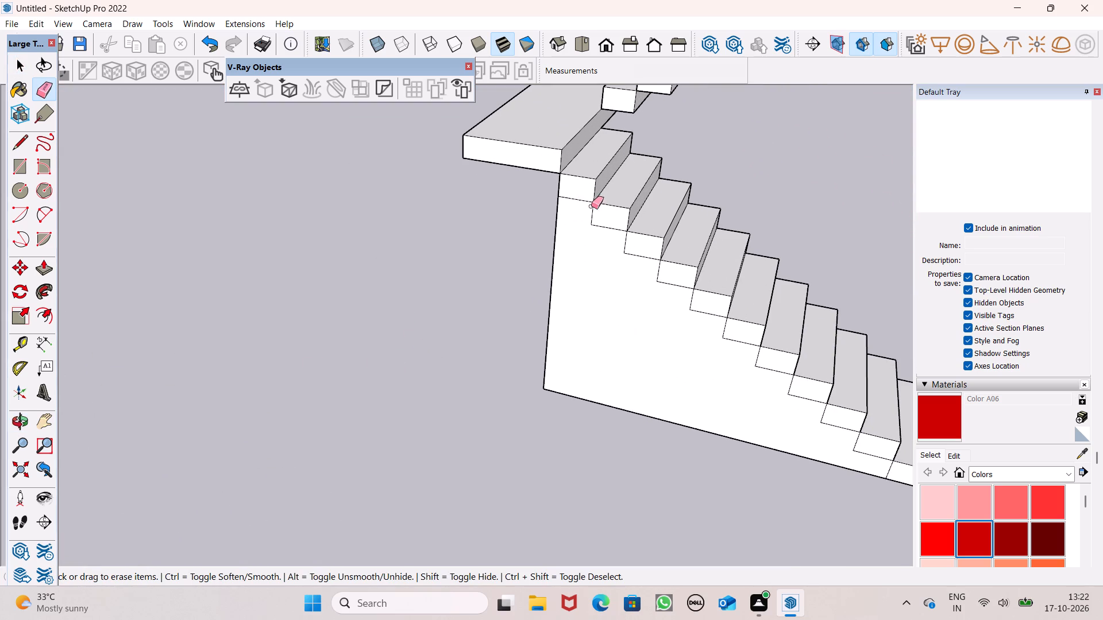
left_click_drag(591, 206, 710, 327)
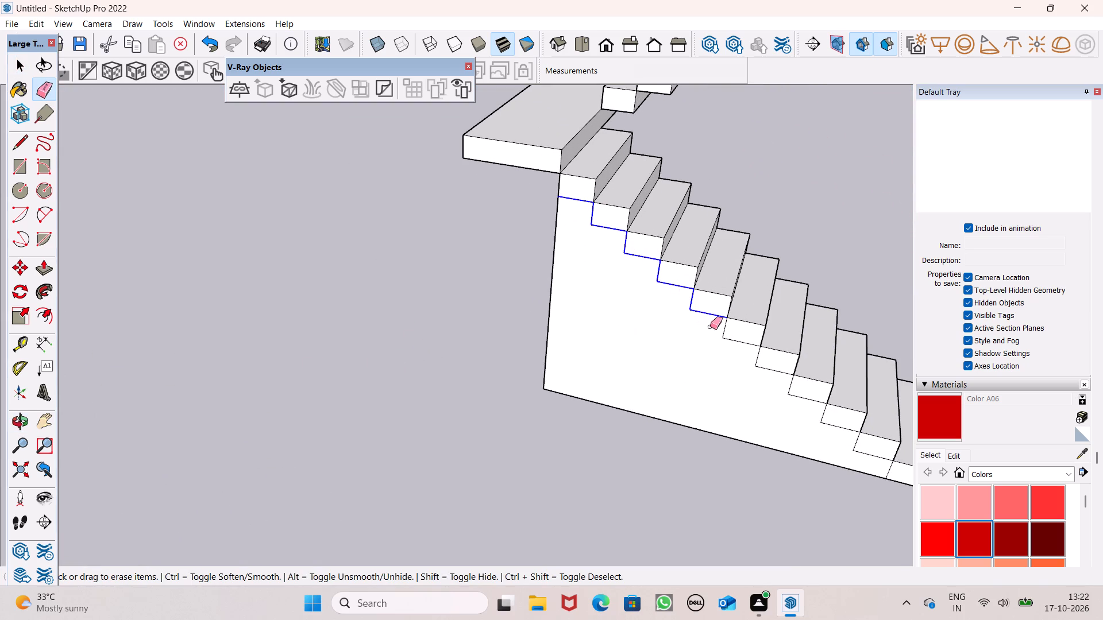
left_click_drag(710, 327, 854, 439)
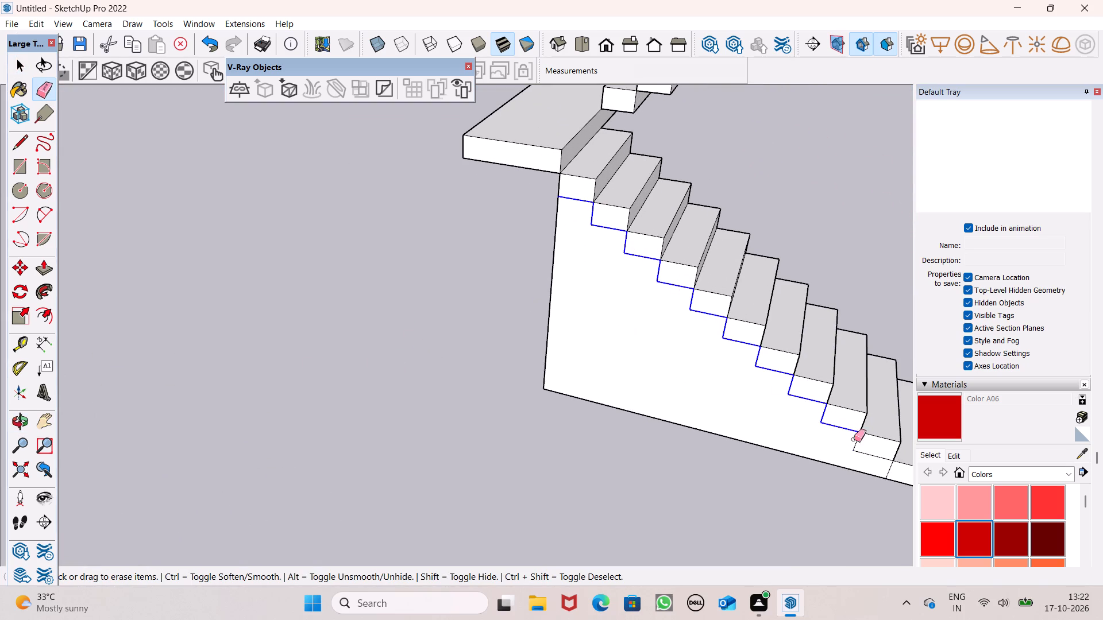
left_click_drag(854, 439, 889, 471)
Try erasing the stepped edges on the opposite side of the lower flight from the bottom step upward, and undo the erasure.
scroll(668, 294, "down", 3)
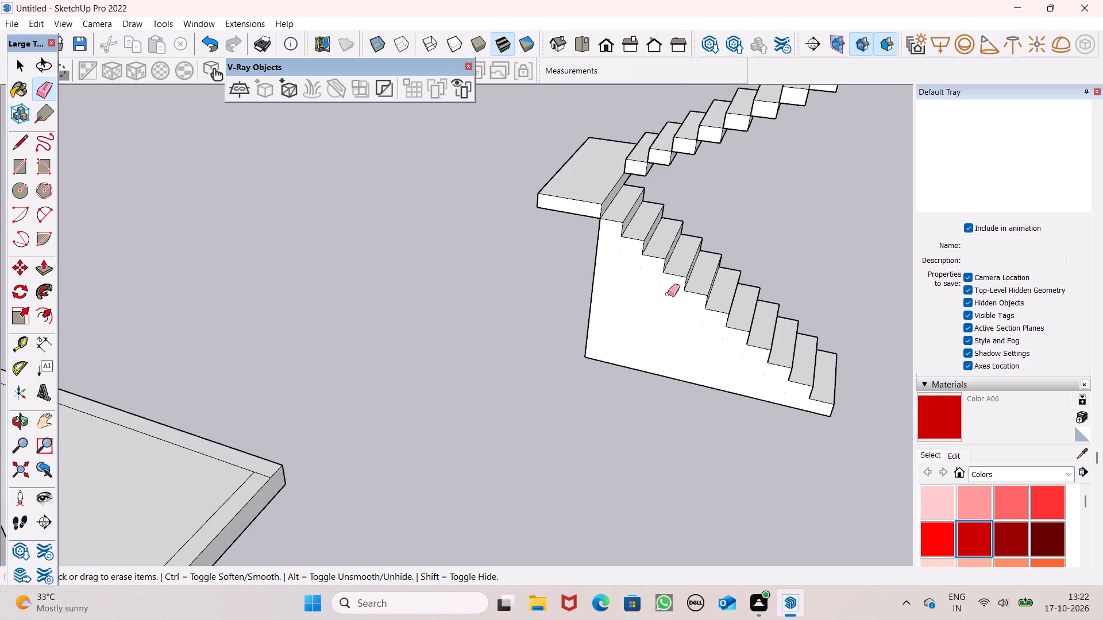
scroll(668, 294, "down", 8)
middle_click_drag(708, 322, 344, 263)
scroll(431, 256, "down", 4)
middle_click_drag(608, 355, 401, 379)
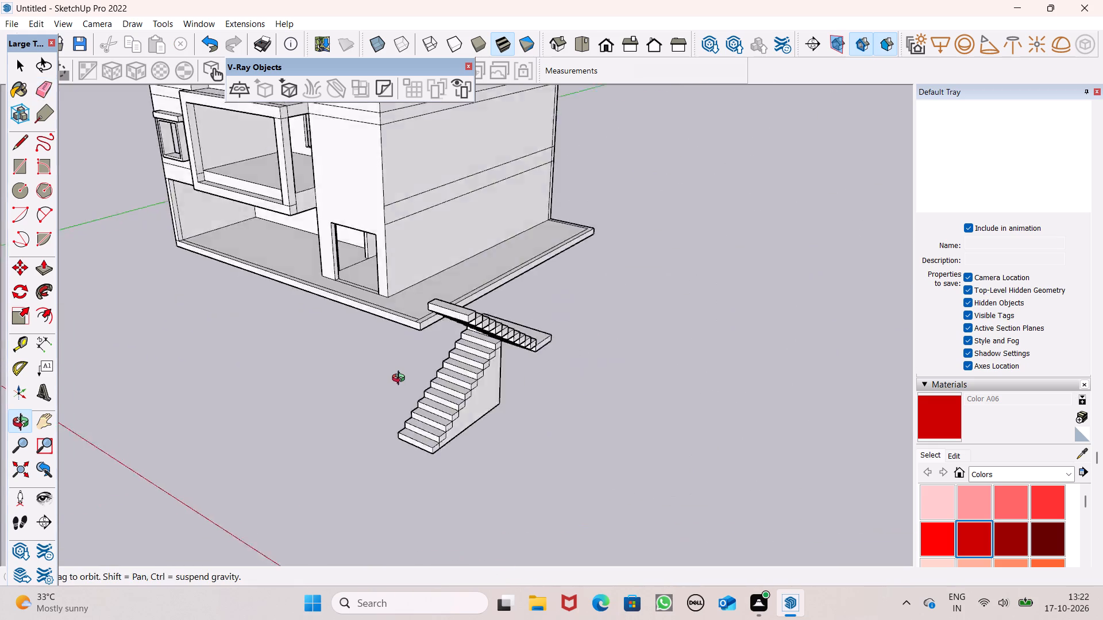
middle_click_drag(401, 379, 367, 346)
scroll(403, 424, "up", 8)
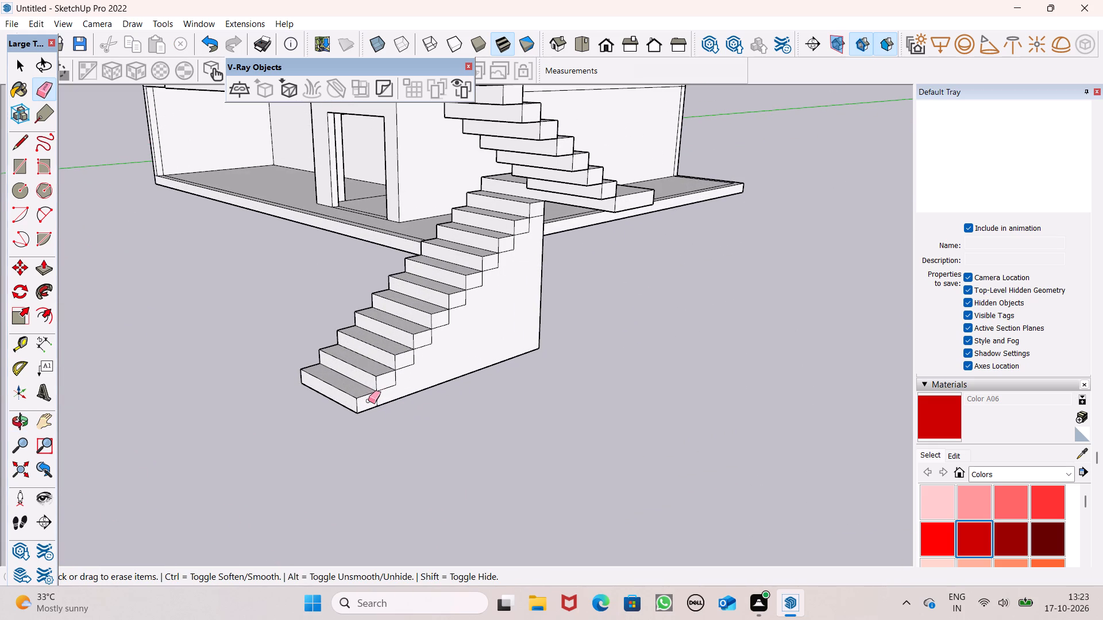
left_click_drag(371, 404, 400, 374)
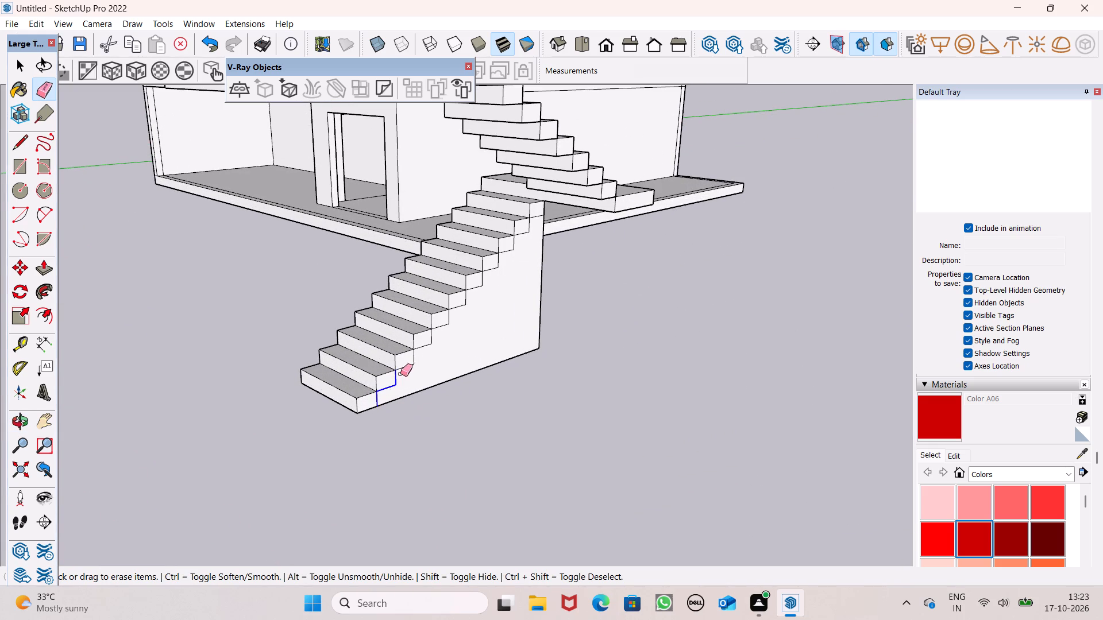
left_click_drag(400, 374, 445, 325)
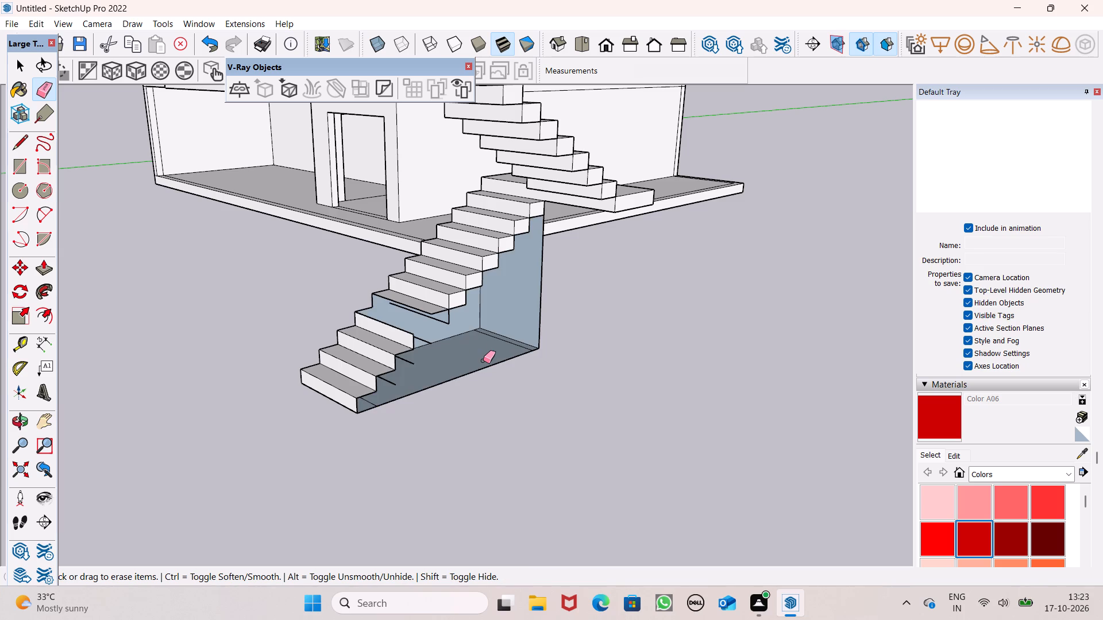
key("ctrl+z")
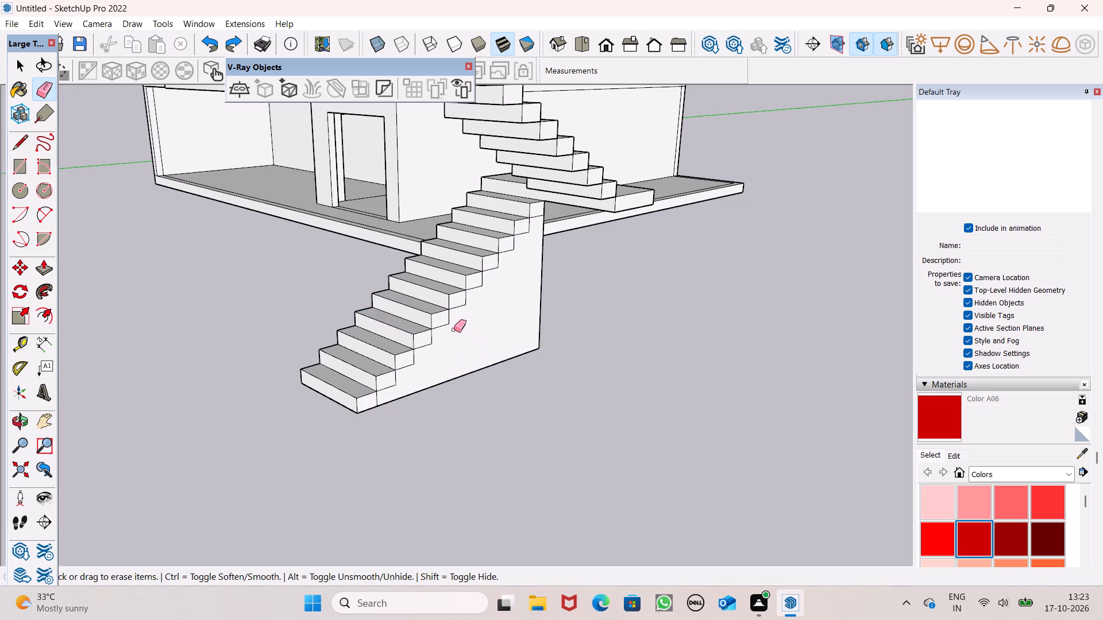
Erase the stepped edges beside the upper steps on the opposite side of the lower flight, working down from the top step.
scroll(538, 267, "up", 6)
left_click_drag(538, 171, 533, 194)
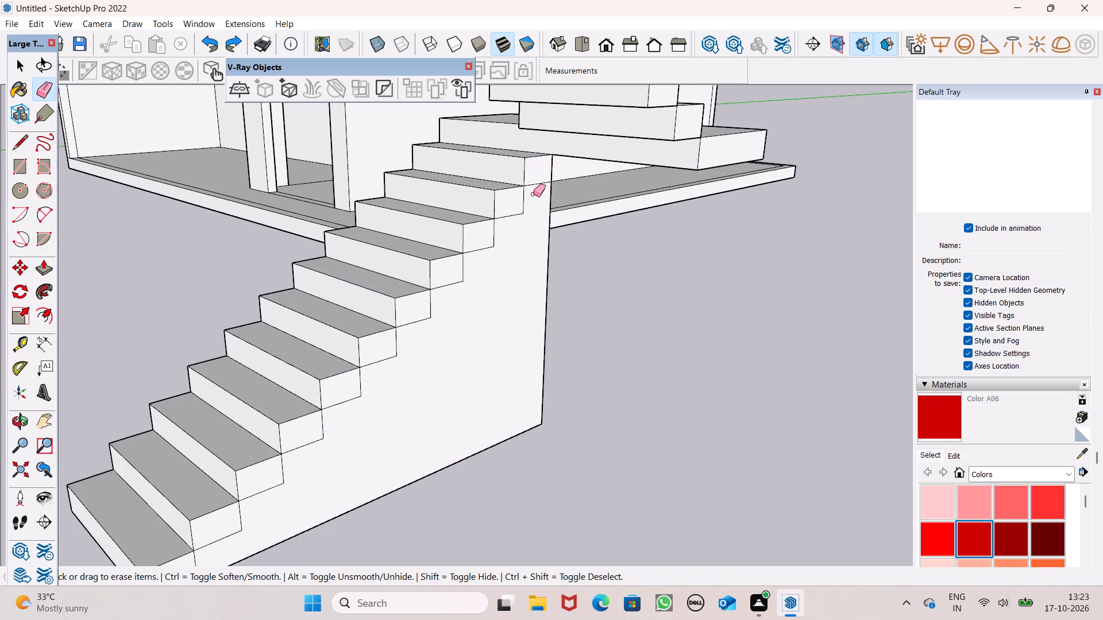
left_click_drag(533, 194, 467, 265)
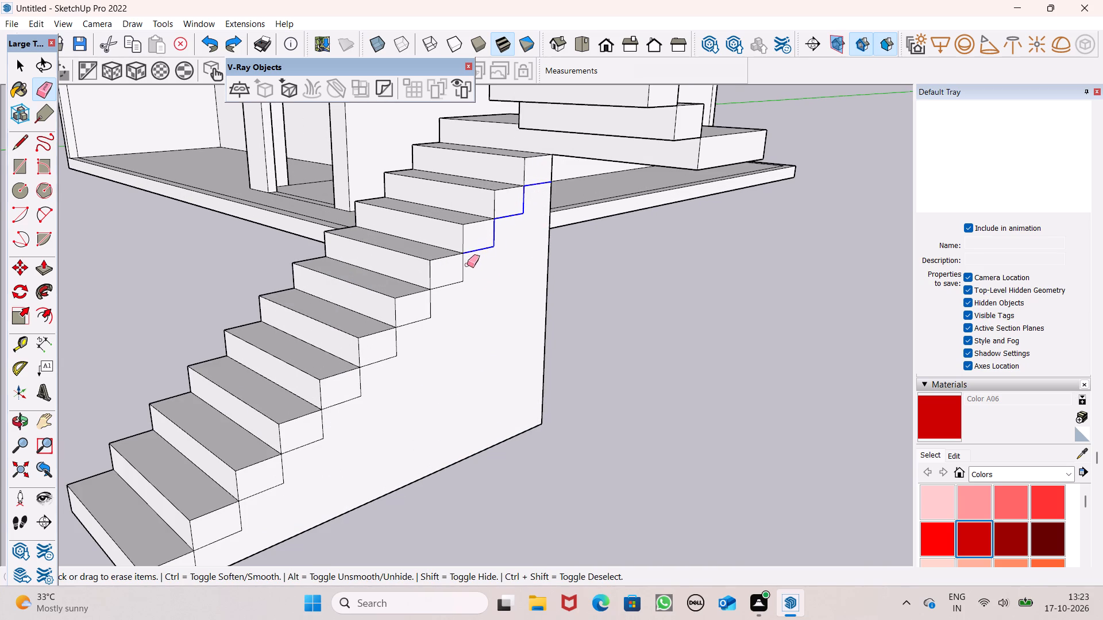
left_click_drag(467, 265, 402, 340)
left_click_drag(402, 340, 378, 369)
Erase the stepped edges between the side faces of the three lowest steps and the infill on the lower flight.
scroll(439, 312, "down", 5)
scroll(515, 270, "down", 4)
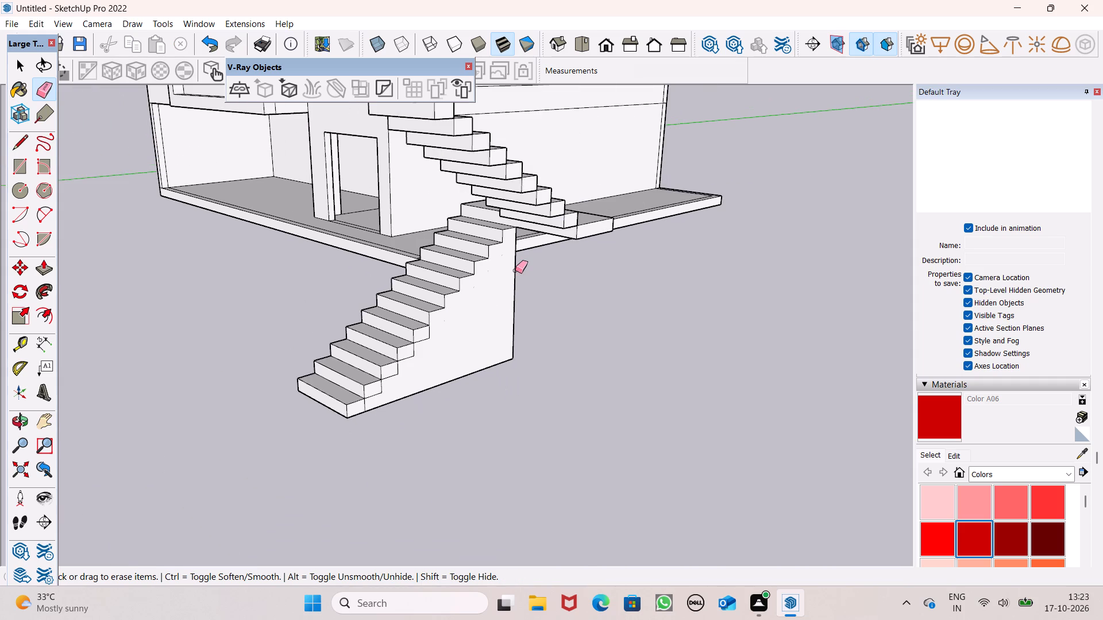
scroll(525, 276, "down", 5)
scroll(454, 344, "up", 11)
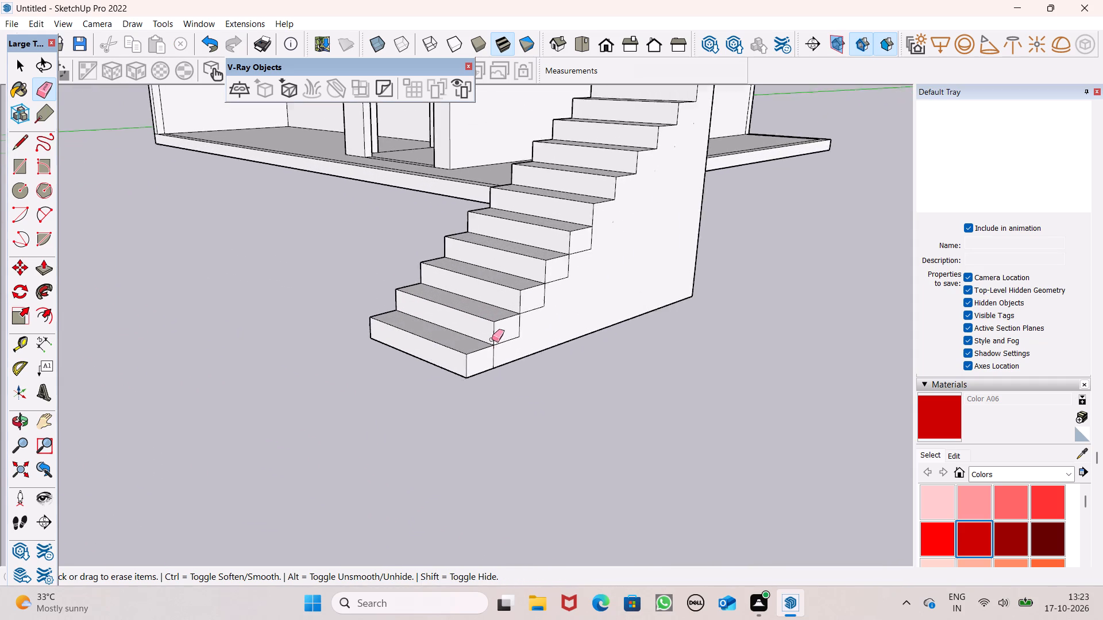
scroll(492, 339, "up", 9)
middle_click_drag(562, 349, 551, 358)
scroll(551, 358, "up", 1)
scroll(554, 342, "down", 3)
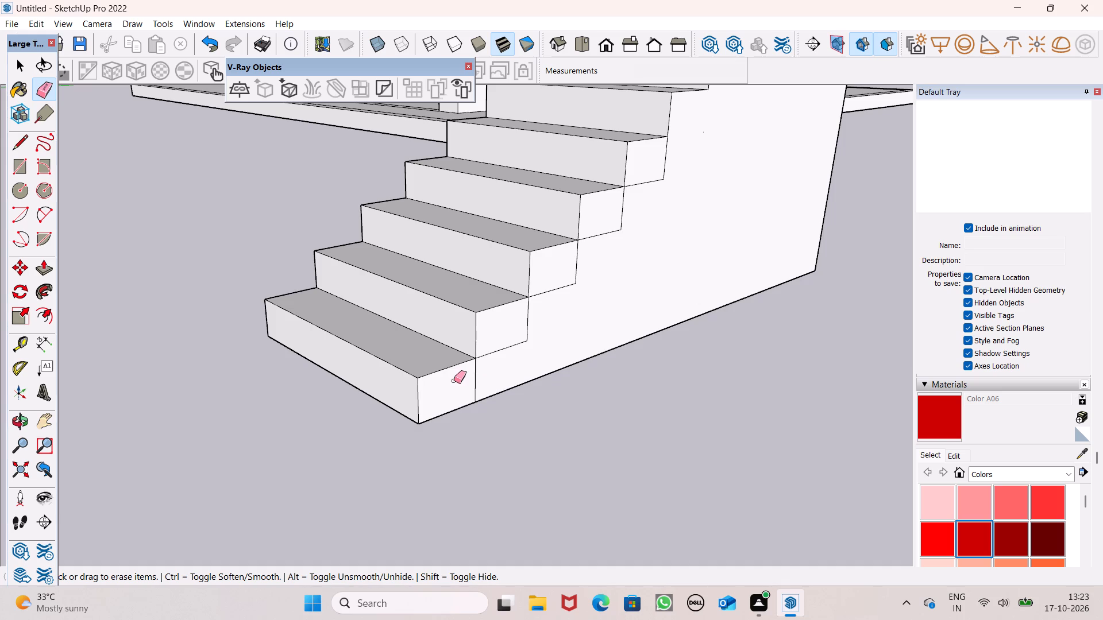
left_click_drag(466, 385, 481, 360)
left_click_drag(527, 321, 572, 278)
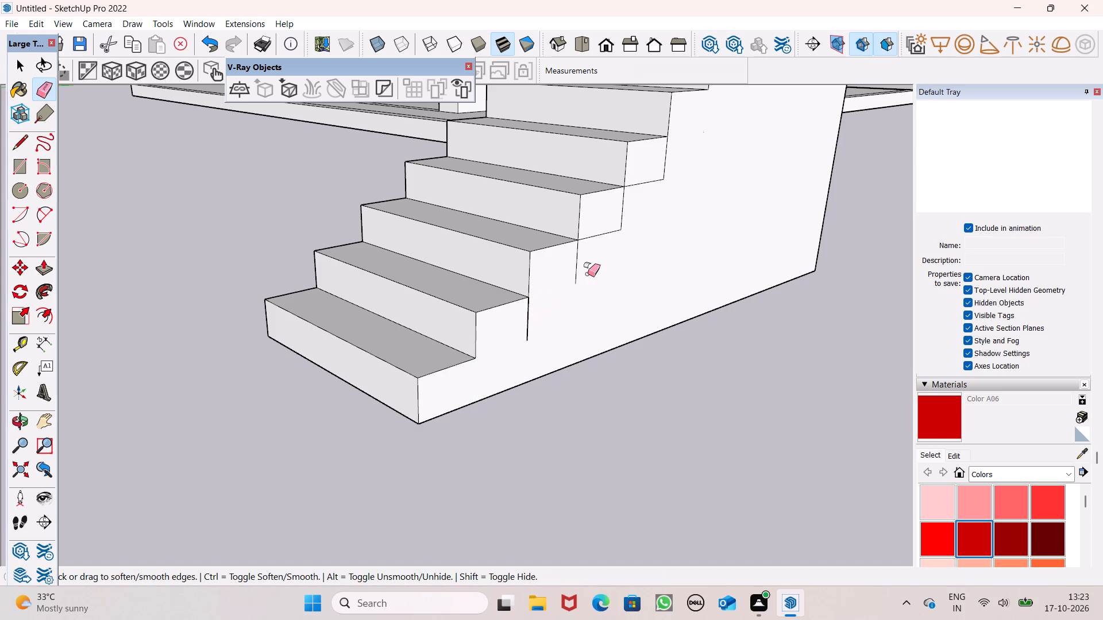
Erase the two leftover vertical edge pieces beside the second and third steps on the lower flight's side face.
key("space")
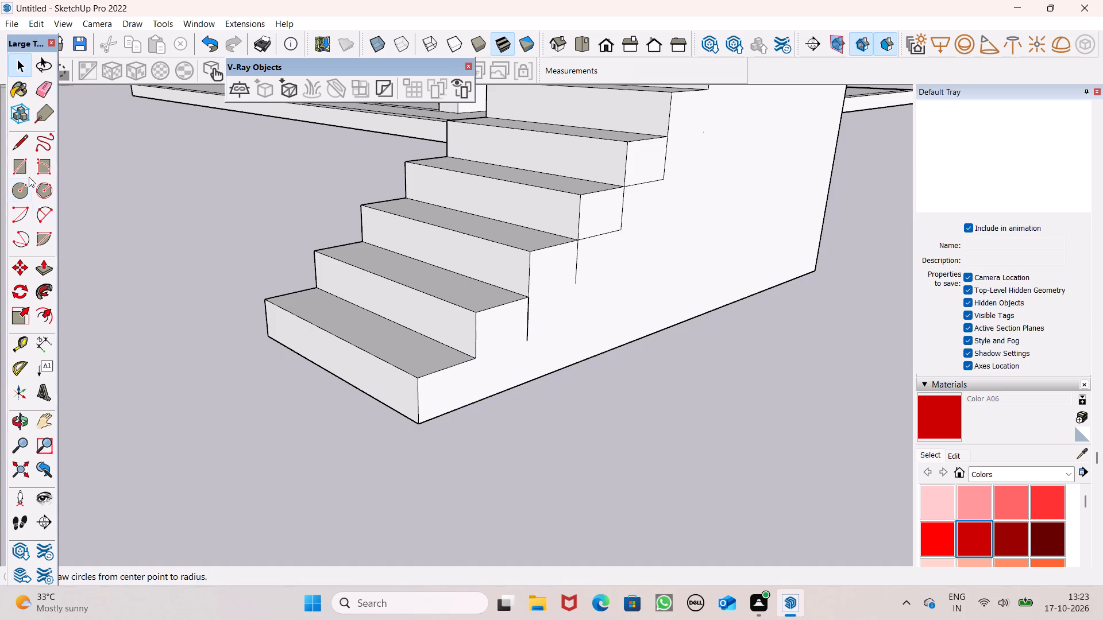
left_click(56, 92)
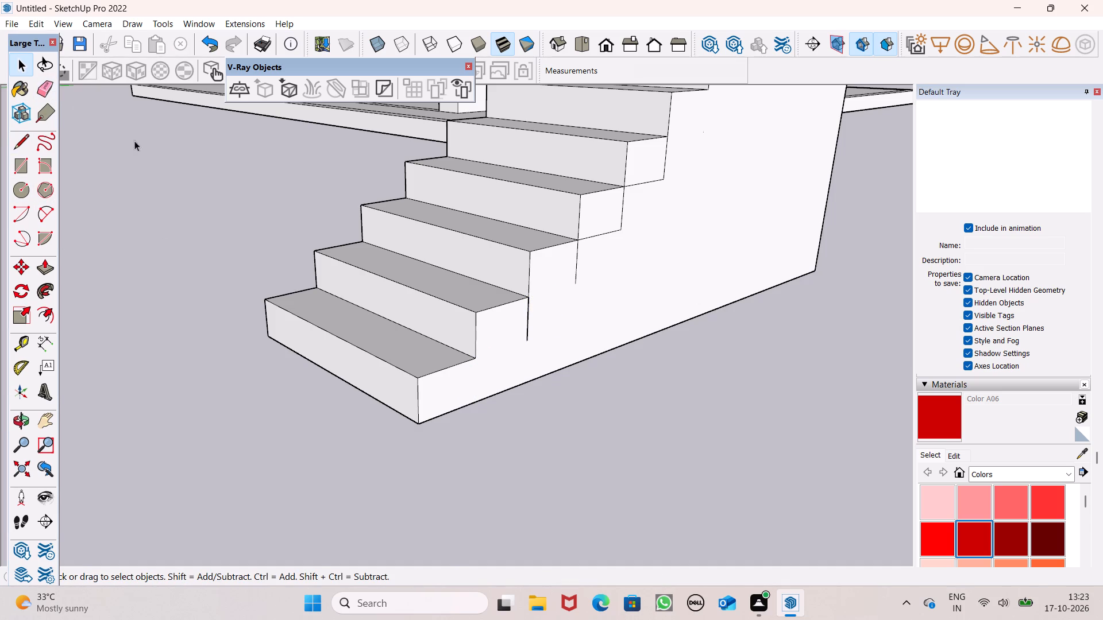
left_click(37, 86)
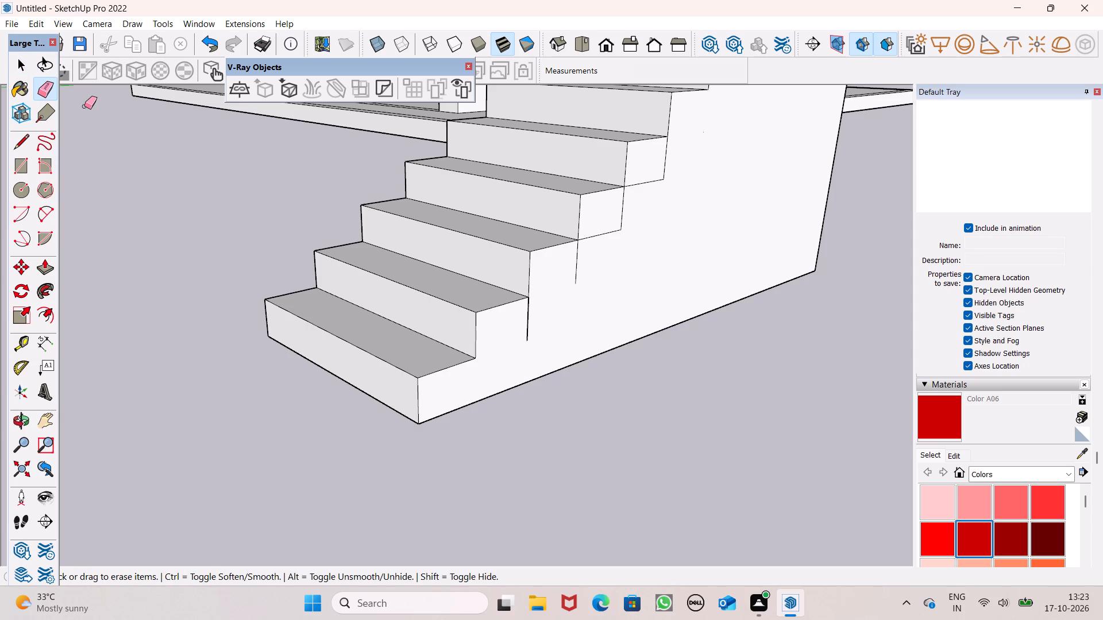
scroll(163, 211, "down", 1)
scroll(176, 228, "up", 1)
scroll(190, 241, "down", 1)
middle_click_drag(321, 280, 299, 304)
scroll(555, 270, "up", 1)
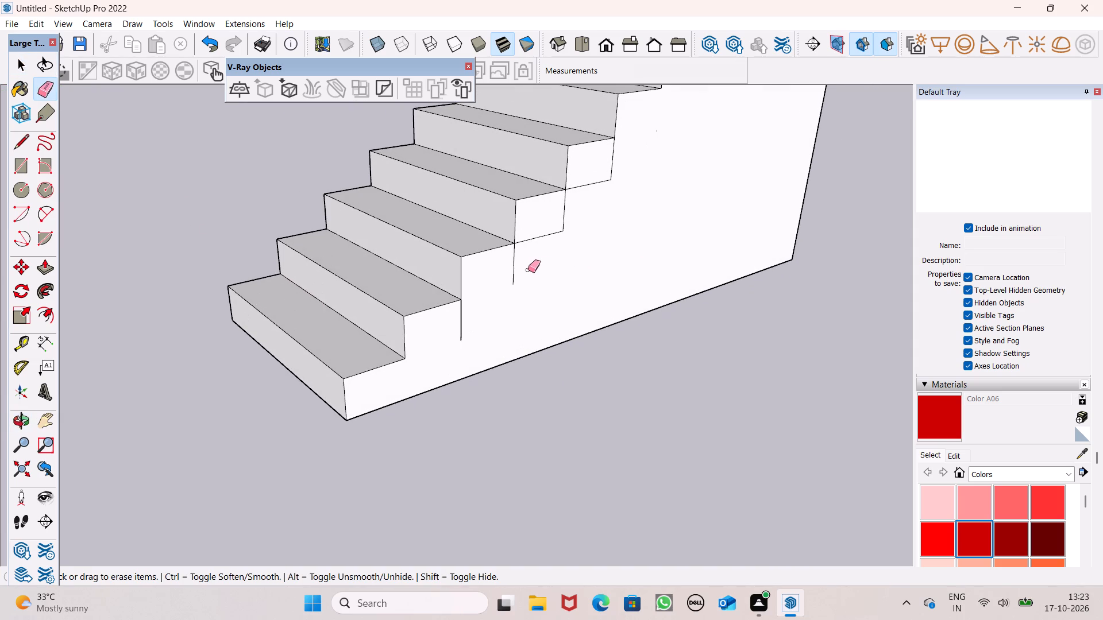
left_click_drag(518, 266, 511, 269)
left_click_drag(473, 313, 457, 326)
scroll(545, 315, "down", 5)
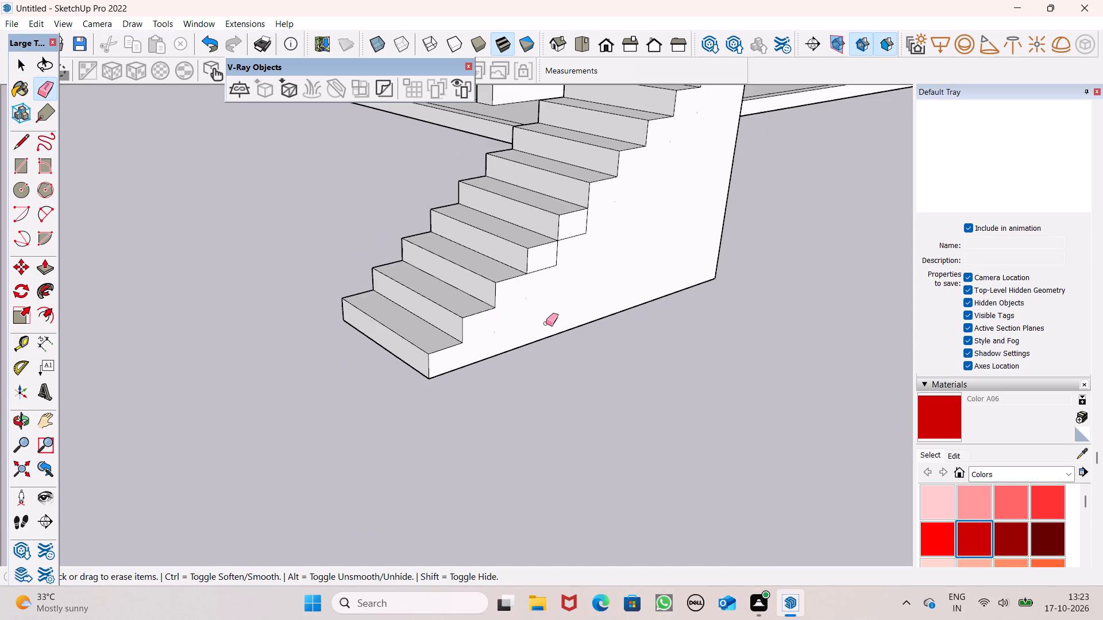
Erase the remaining edges beside the fourth and fifth steps so the lower flight's side becomes one continuous face.
scroll(546, 323, "down", 8)
scroll(643, 194, "up", 2)
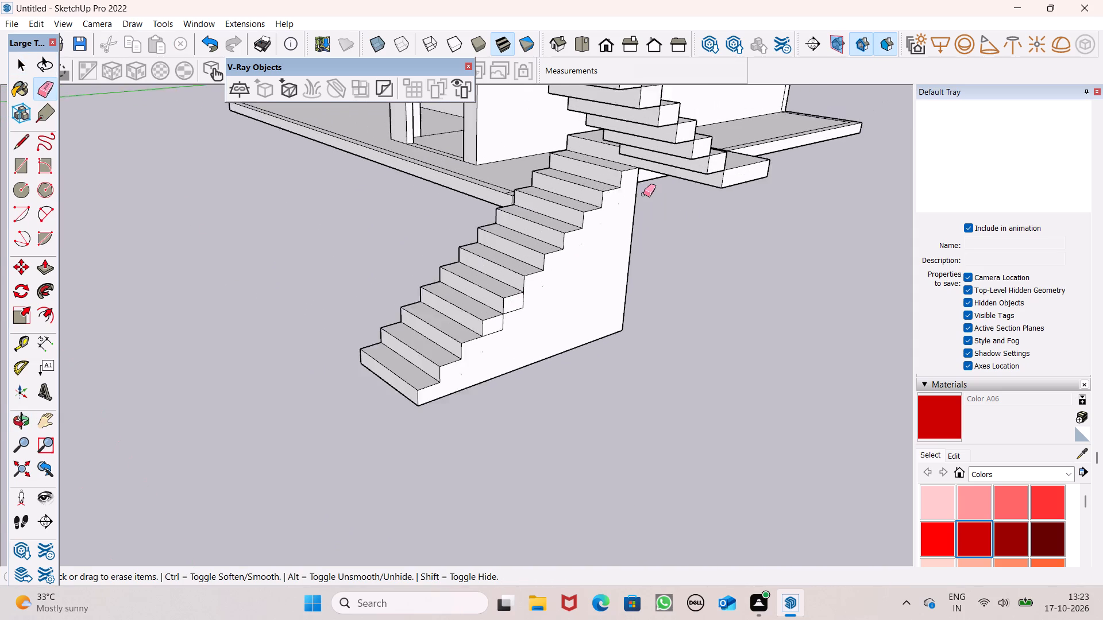
scroll(643, 194, "up", 3)
scroll(596, 258, "down", 3)
scroll(414, 390, "up", 6)
left_click_drag(437, 427, 440, 424)
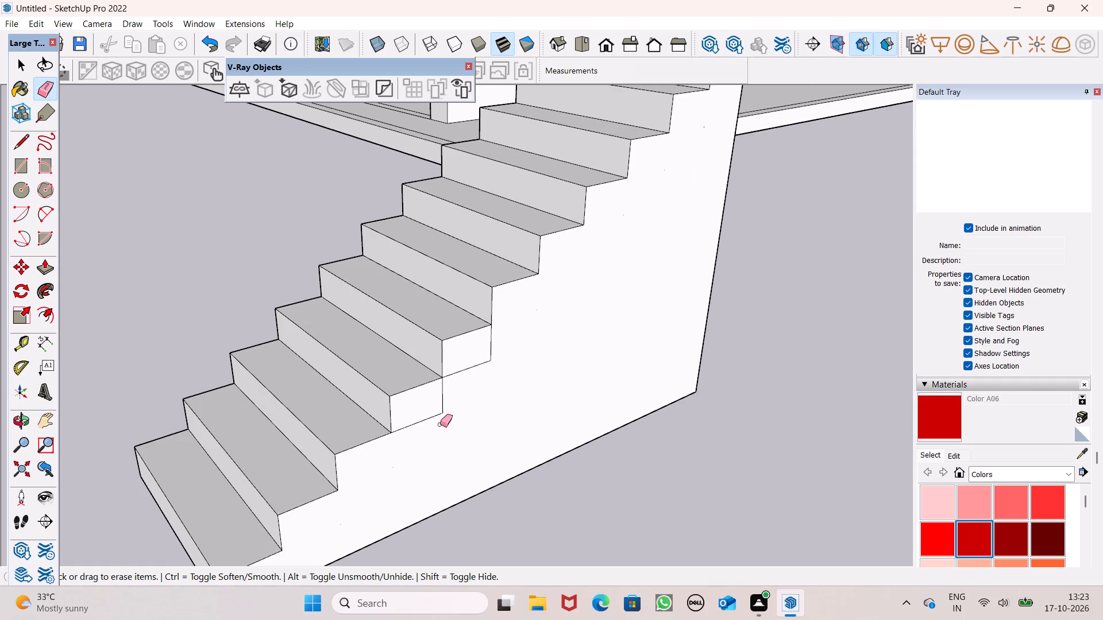
left_click_drag(440, 424, 453, 410)
scroll(419, 410, "up", 2)
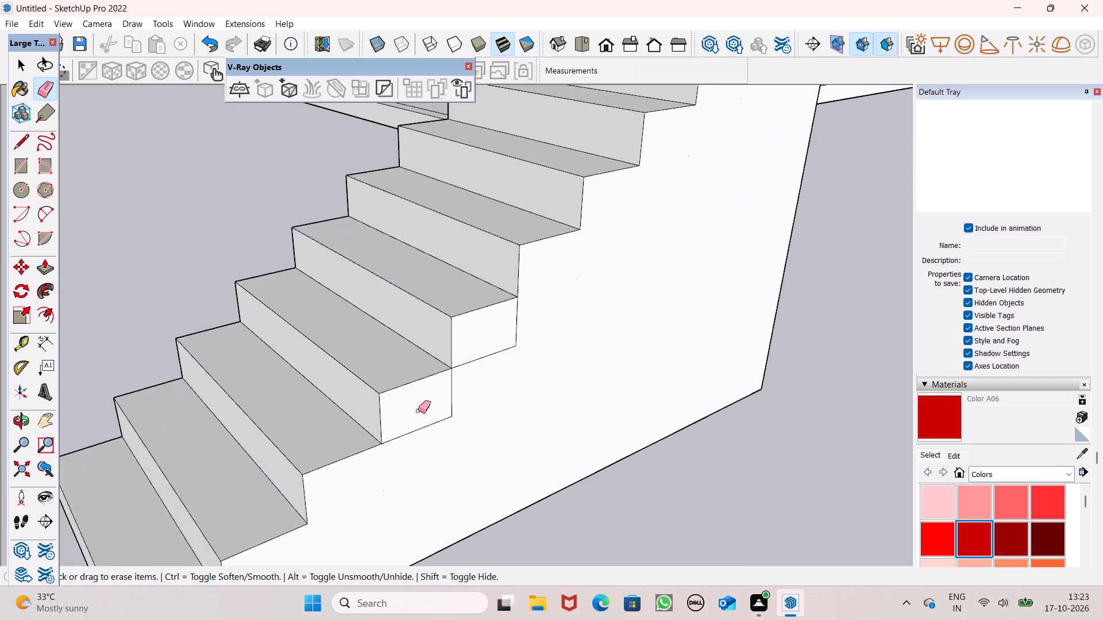
scroll(418, 410, "up", 4)
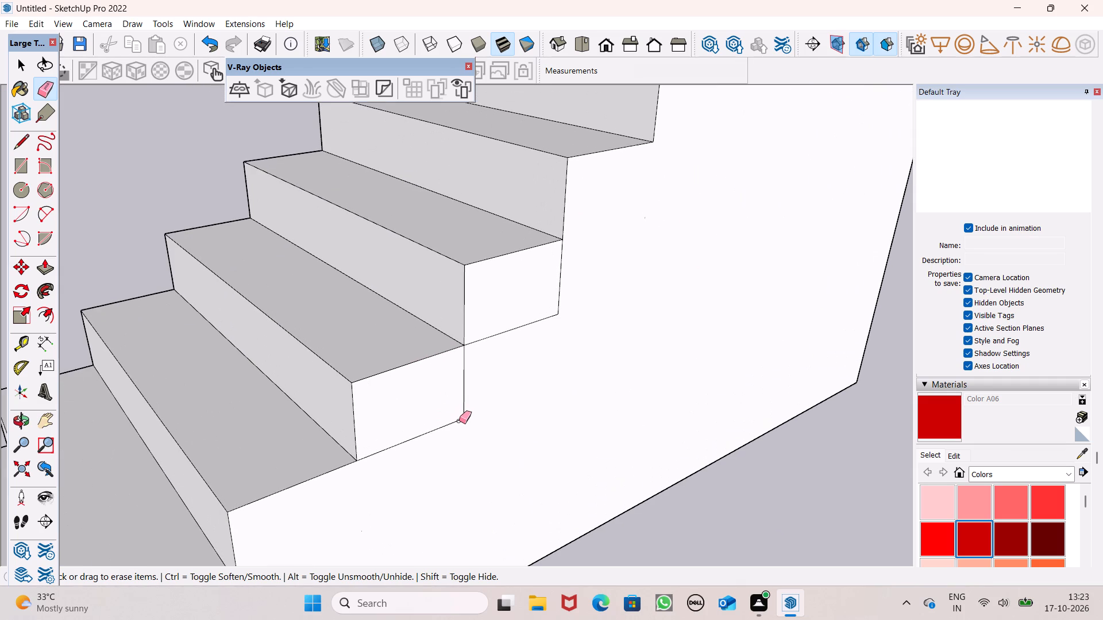
scroll(464, 415, "up", 4)
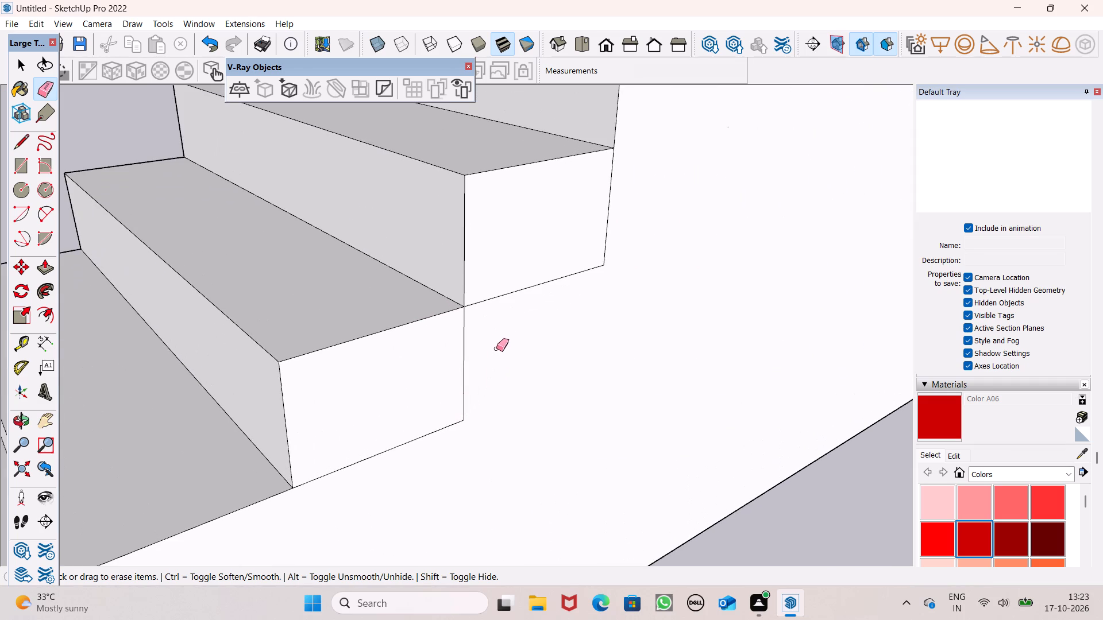
left_click_drag(515, 284, 458, 365)
left_click_drag(661, 226, 614, 235)
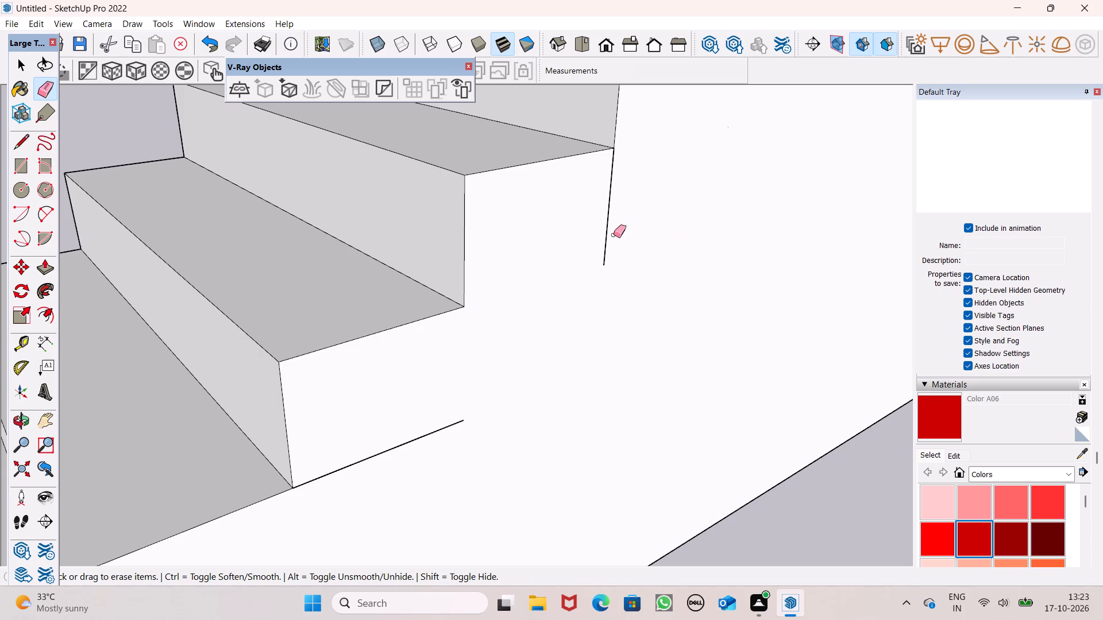
left_click_drag(614, 235, 598, 243)
left_click_drag(438, 404, 441, 428)
scroll(630, 255, "down", 6)
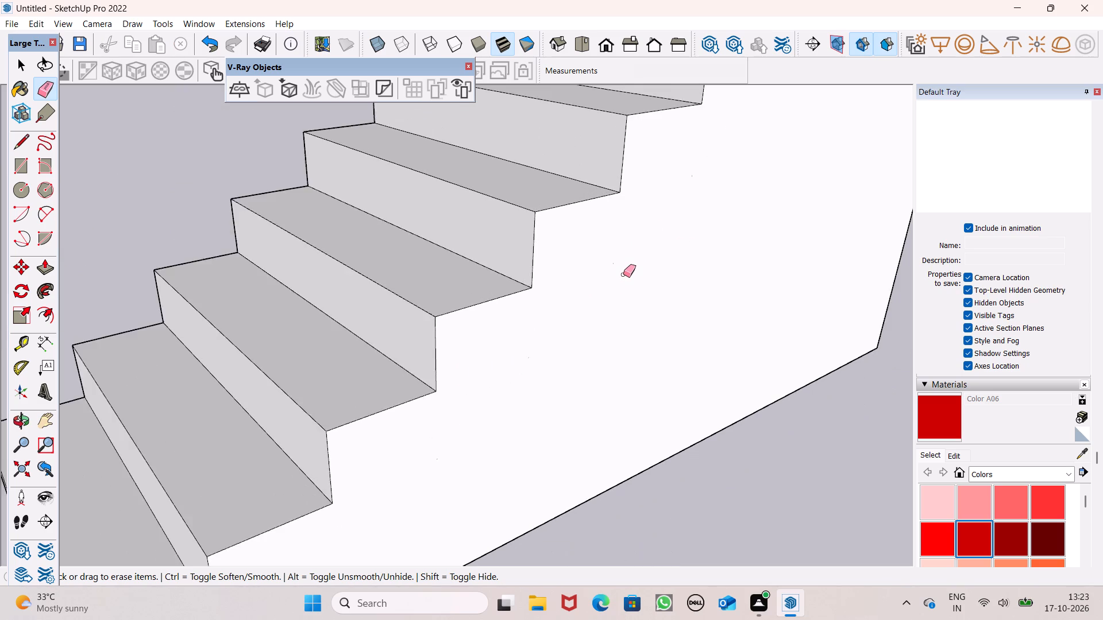
Select the merged stepped side face of the lower flight.
scroll(623, 274, "down", 12)
middle_click_drag(630, 313, 783, 296)
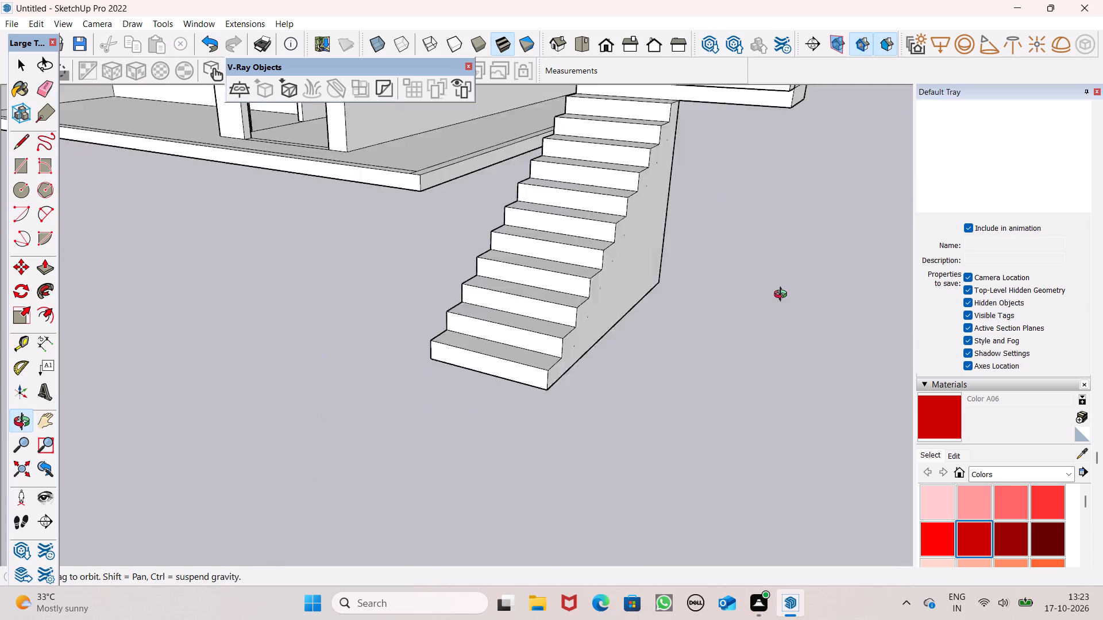
middle_click_drag(783, 296, 1009, 200)
middle_click_drag(411, 328, 145, 478)
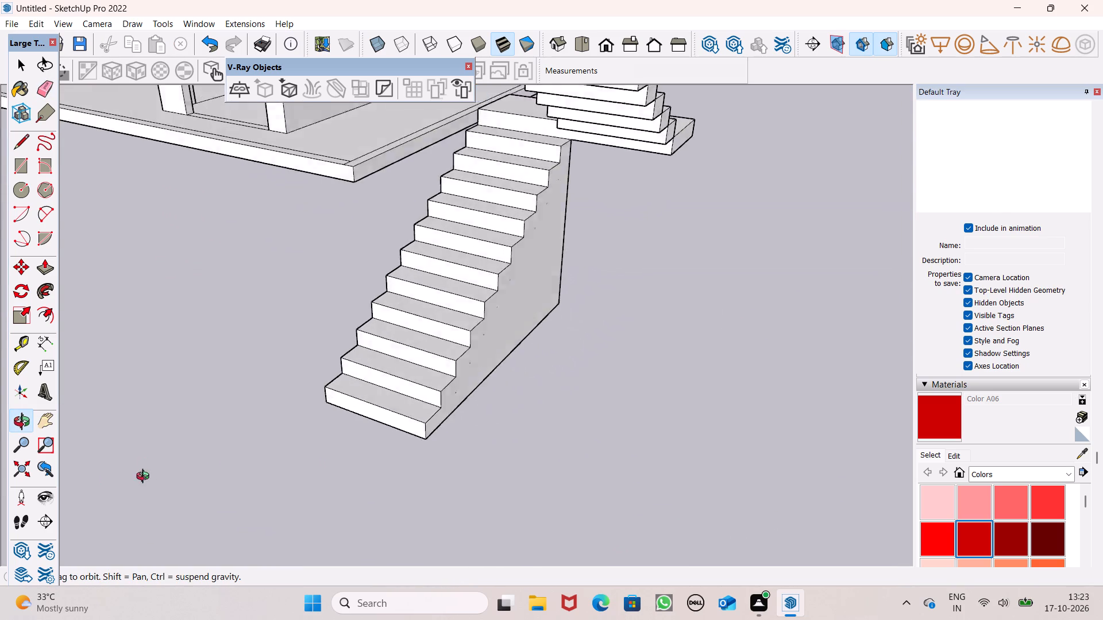
middle_click_drag(145, 478, 144, 478)
scroll(429, 387, "down", 4)
key("space")
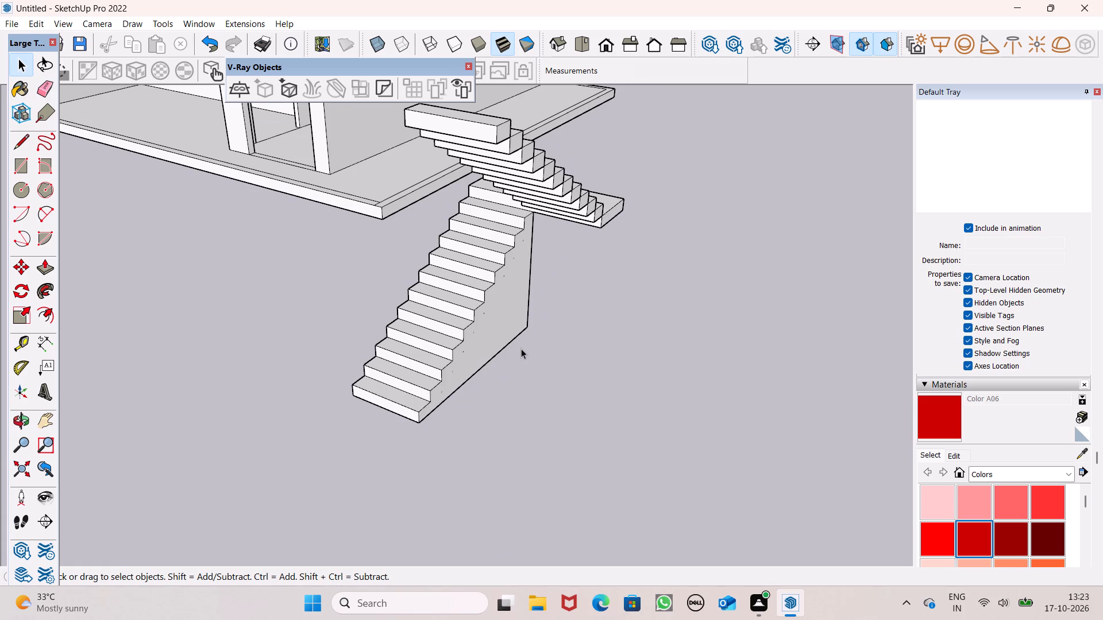
scroll(521, 348, "down", 2)
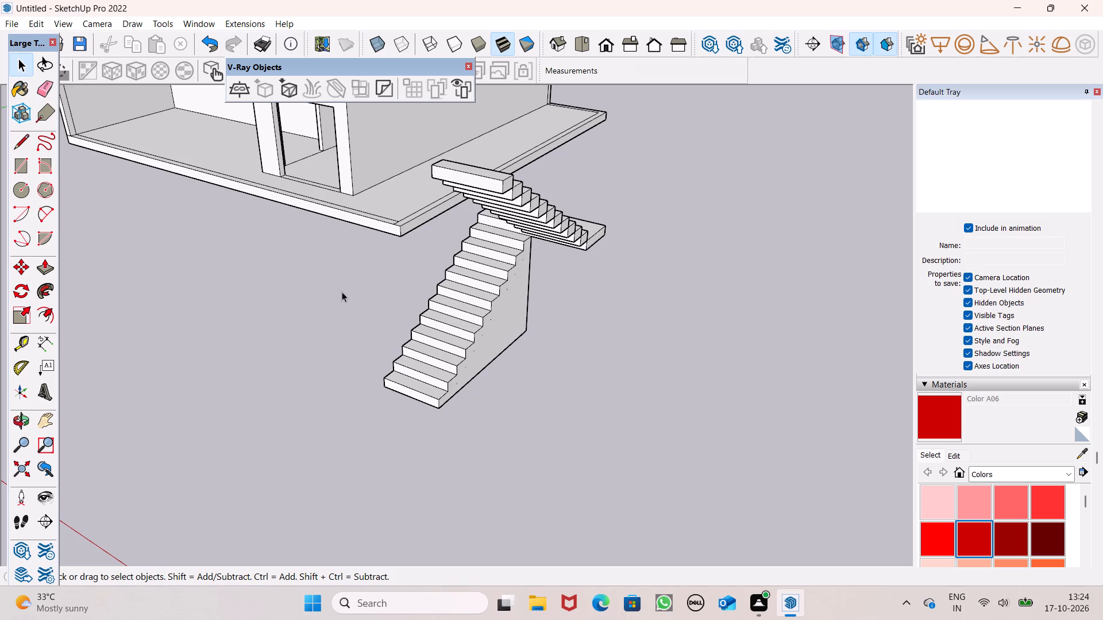
left_click(491, 317)
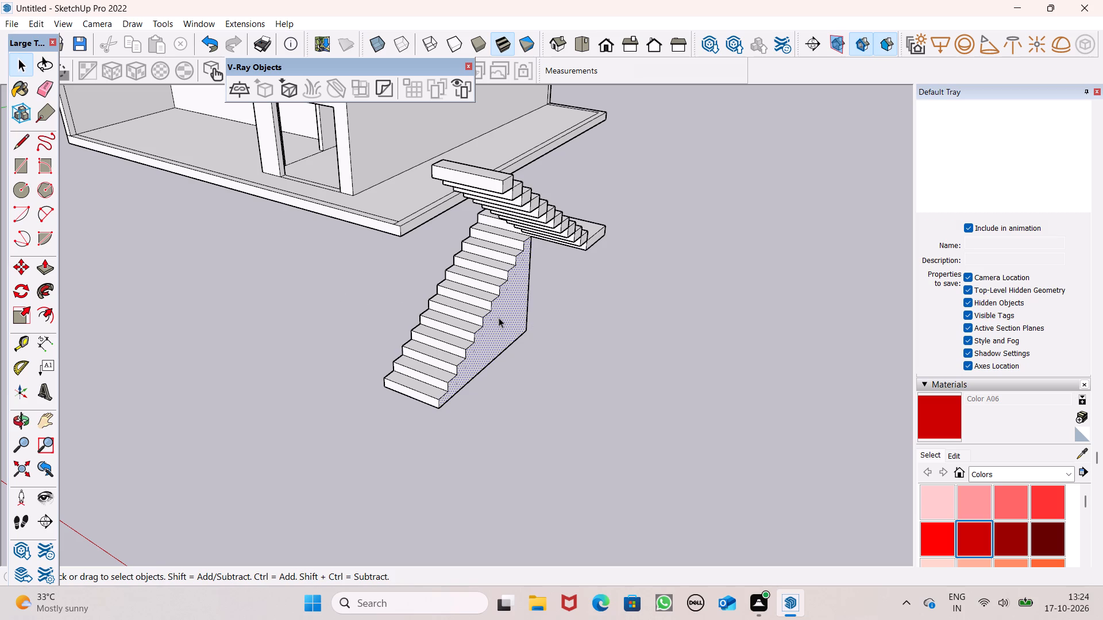
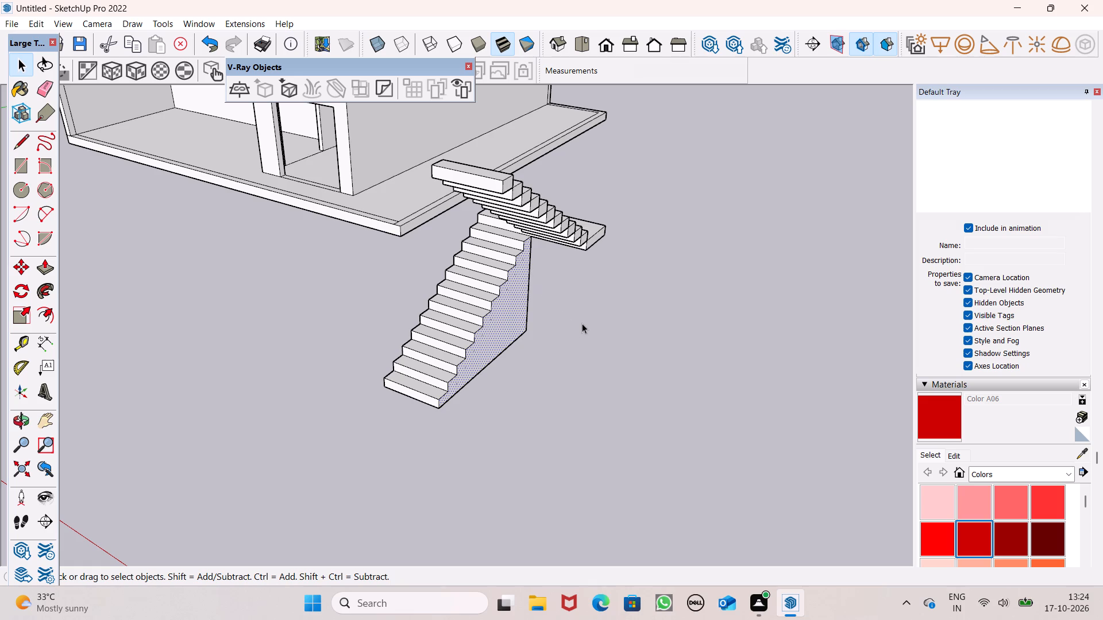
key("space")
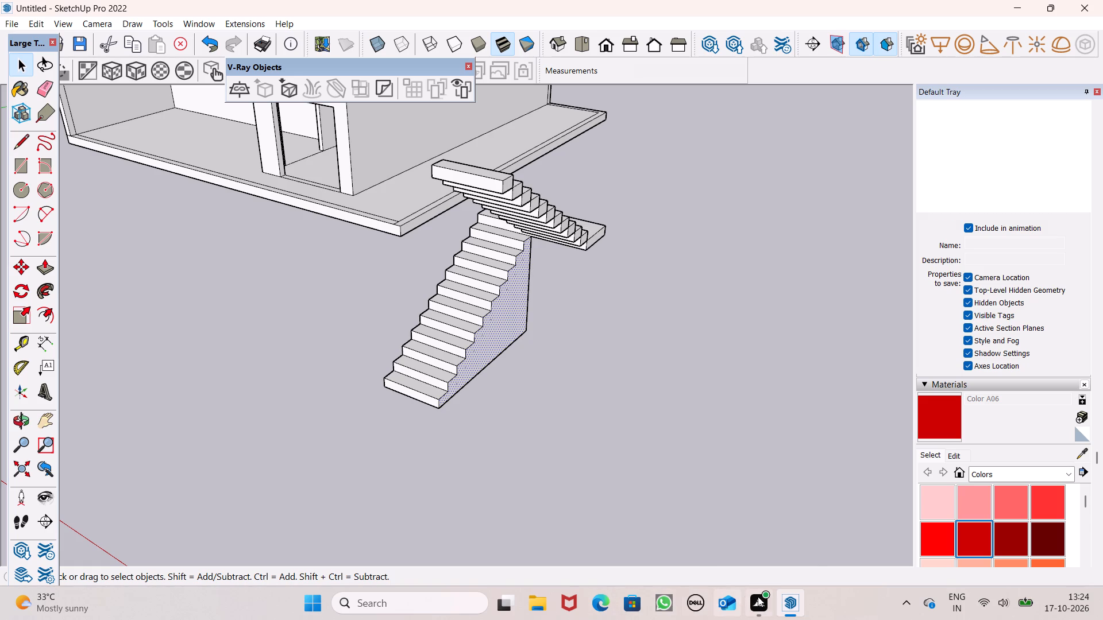
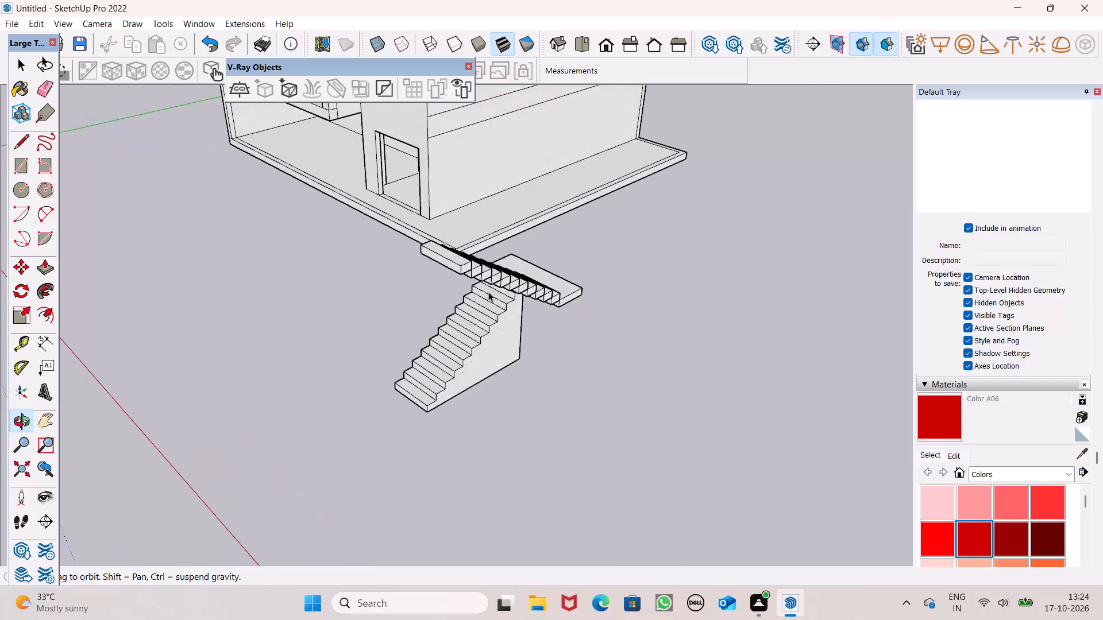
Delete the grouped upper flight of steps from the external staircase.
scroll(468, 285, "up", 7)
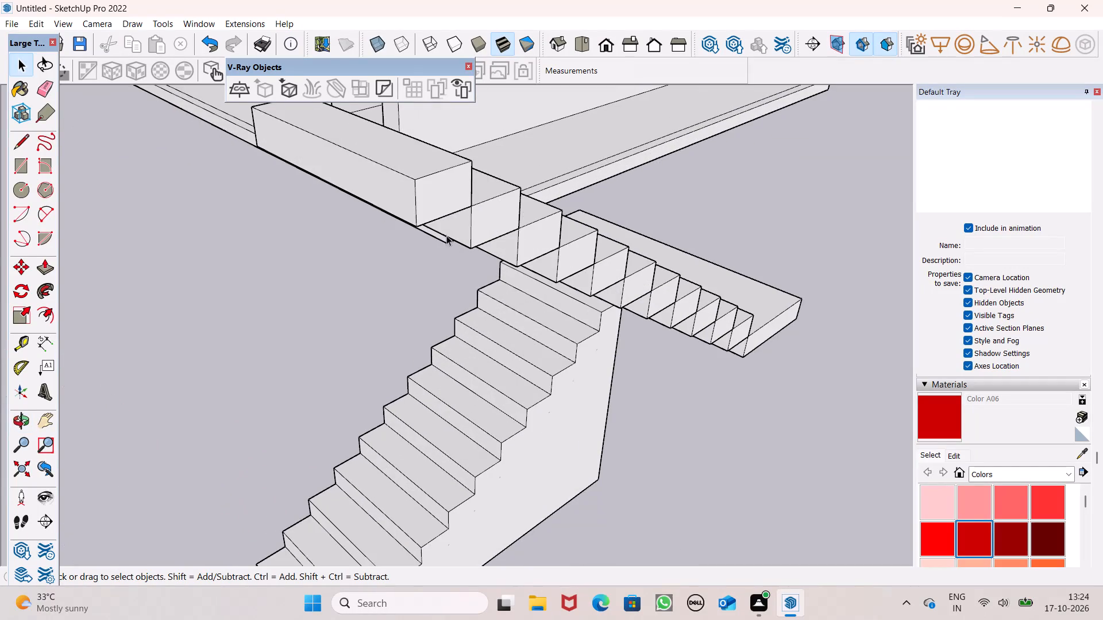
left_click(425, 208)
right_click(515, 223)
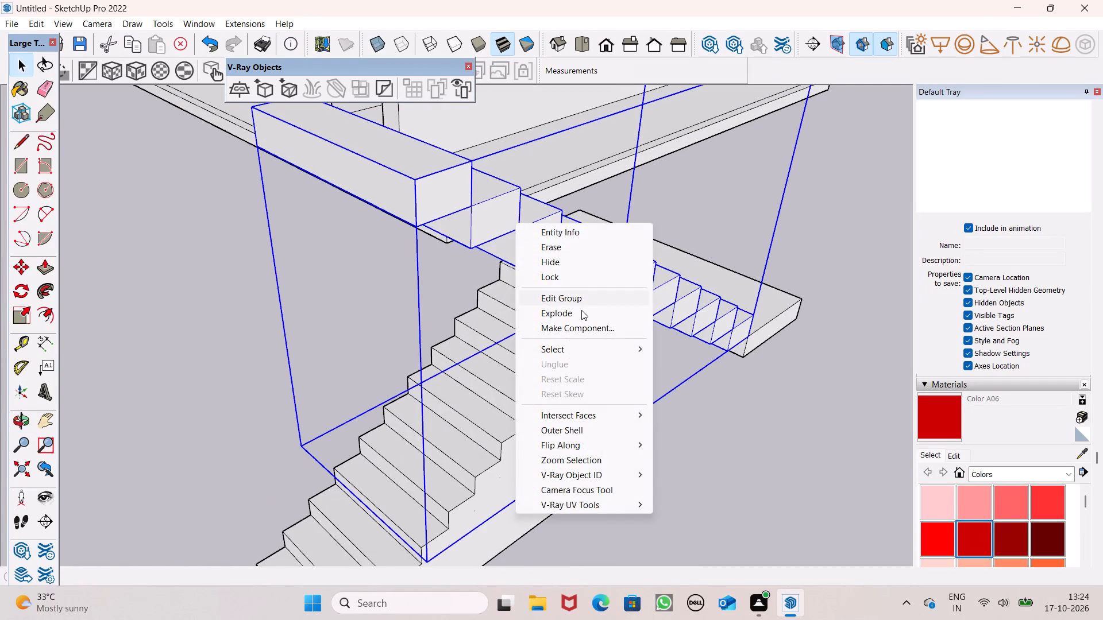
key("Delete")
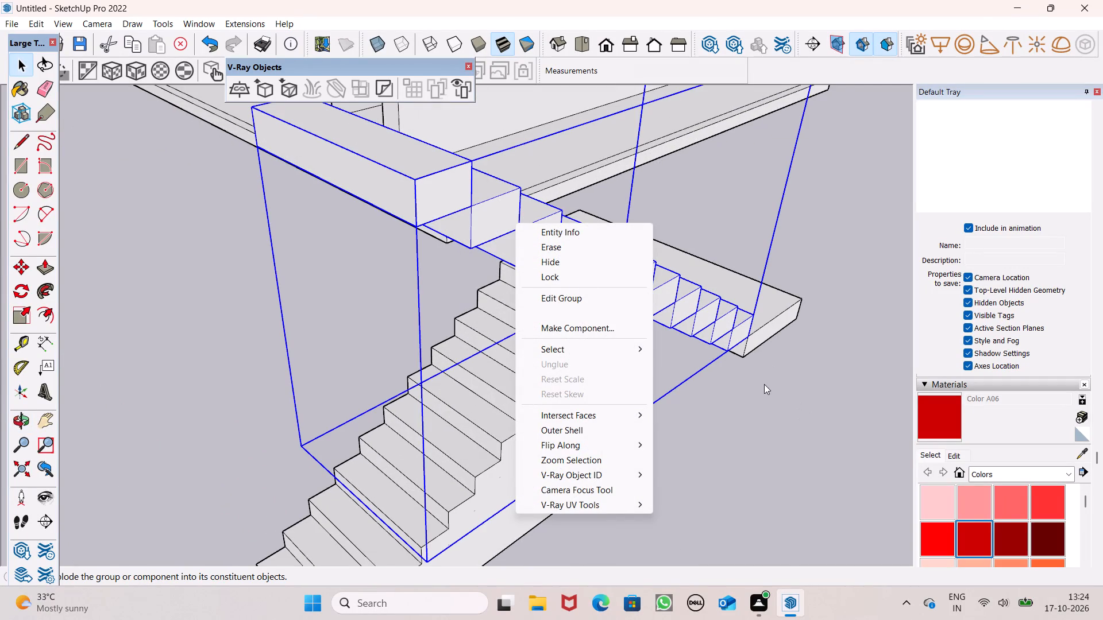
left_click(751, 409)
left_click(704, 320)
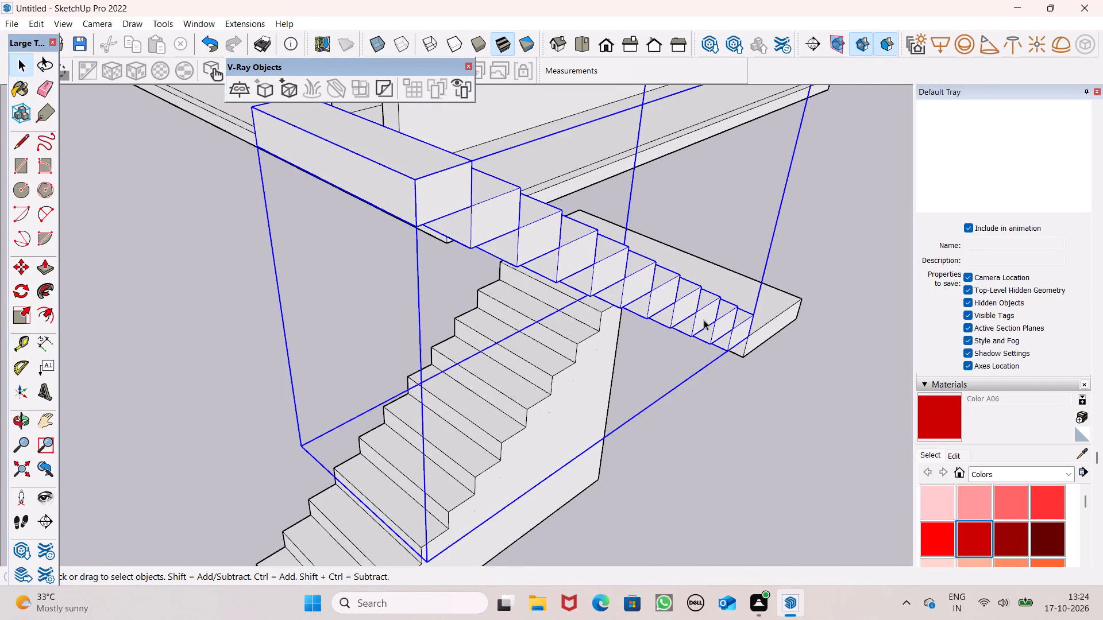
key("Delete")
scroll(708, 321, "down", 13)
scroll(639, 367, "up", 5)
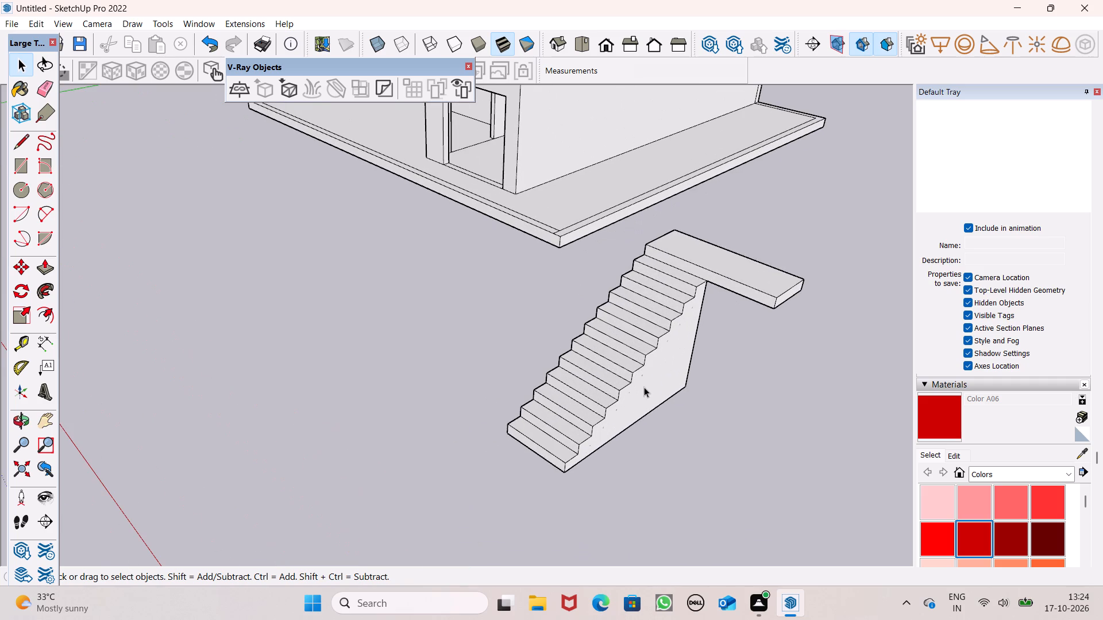
Check which faces and edges of the lower flight and landing belong to the same connected geometry.
triple_click(645, 387)
left_click(645, 386)
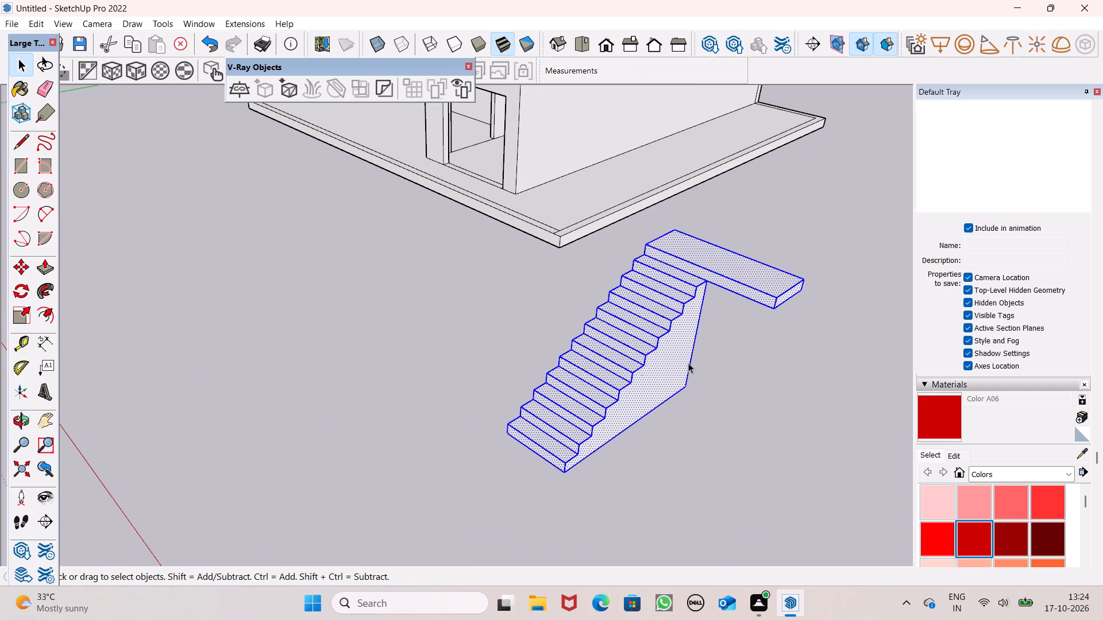
left_click(726, 363)
left_click(747, 282)
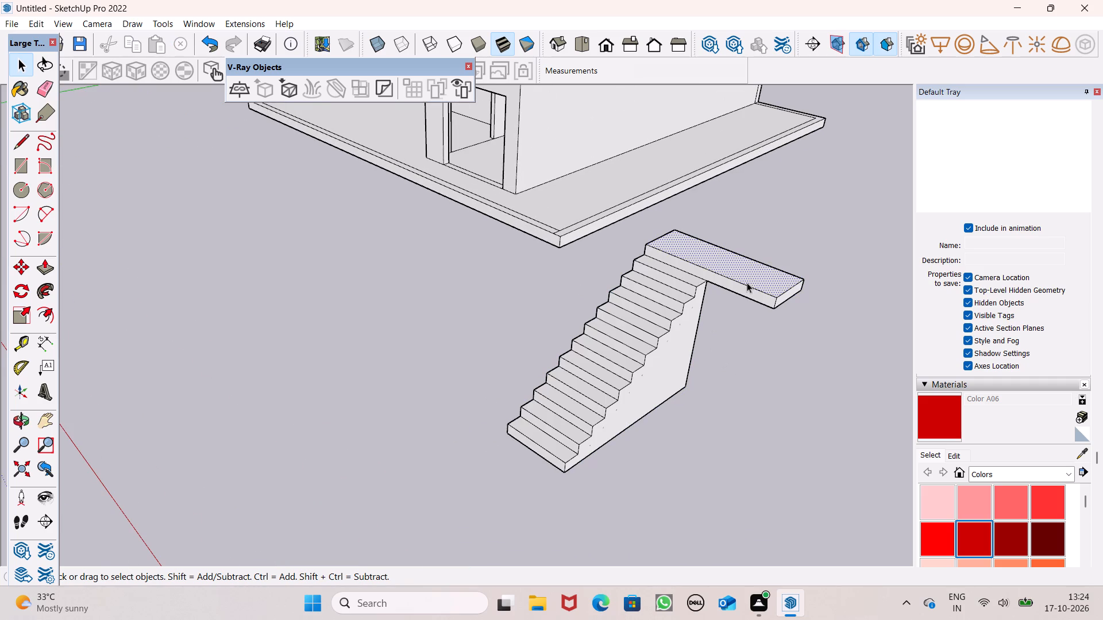
left_click(732, 331)
double_click(618, 369, "ctrl")
left_click(616, 365, "ctrl")
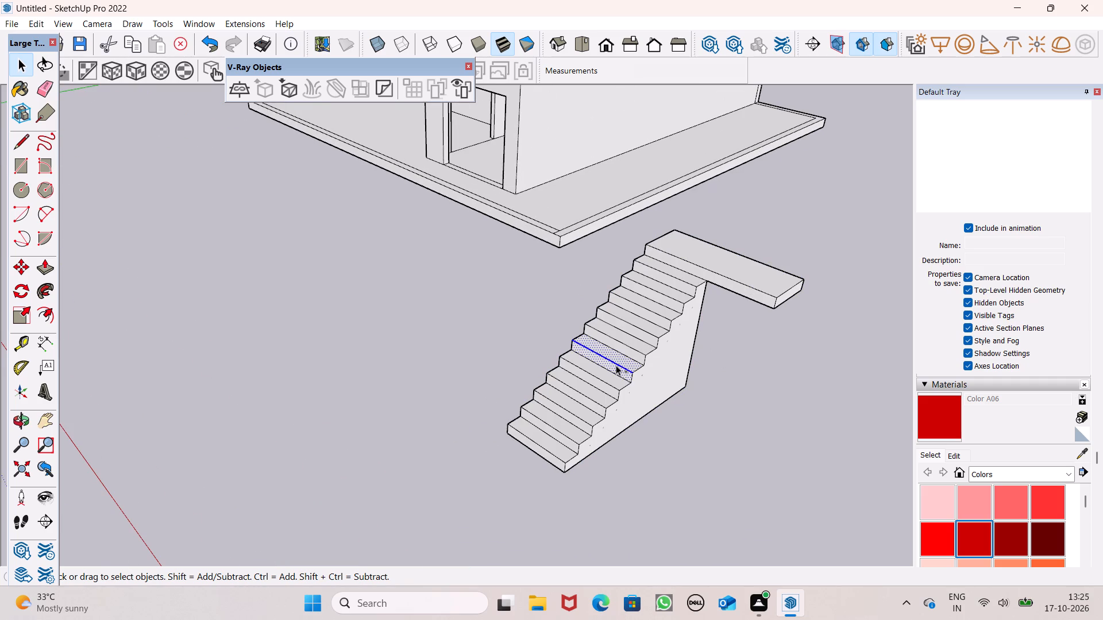
left_click(618, 359, "ctrl")
left_click(638, 390)
triple_click(638, 387)
double_click(639, 388)
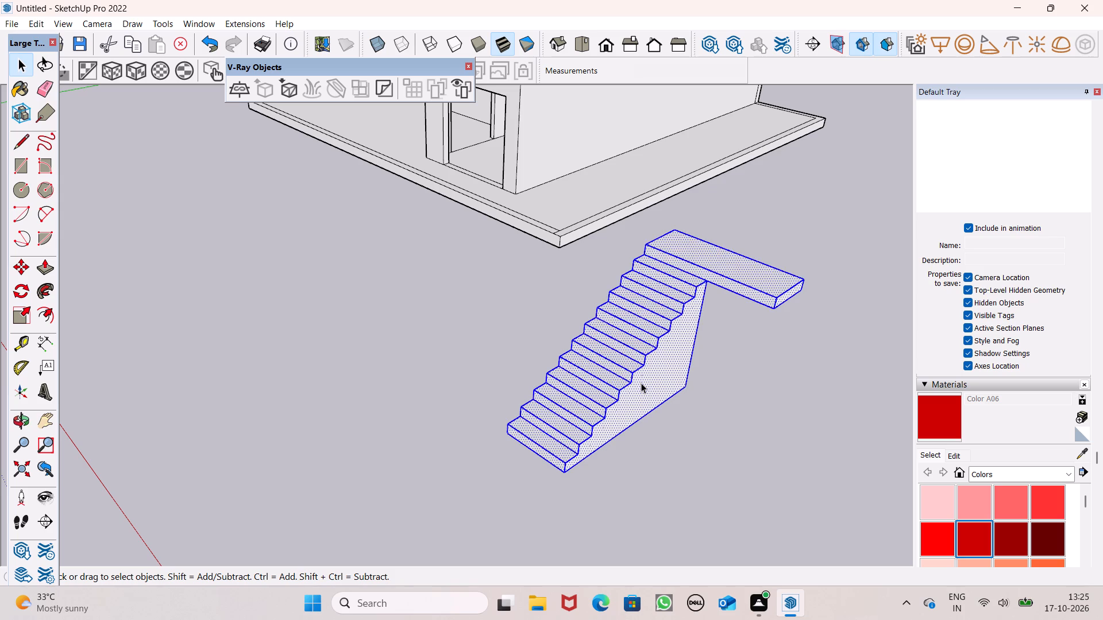
left_click(641, 383)
right_click(641, 379)
left_click(649, 417)
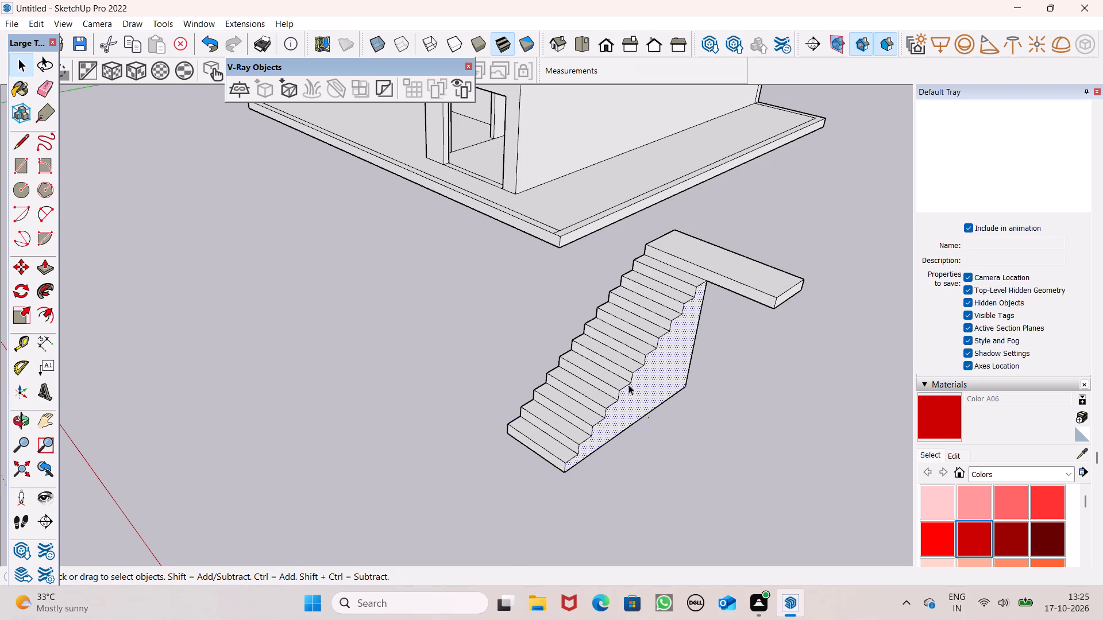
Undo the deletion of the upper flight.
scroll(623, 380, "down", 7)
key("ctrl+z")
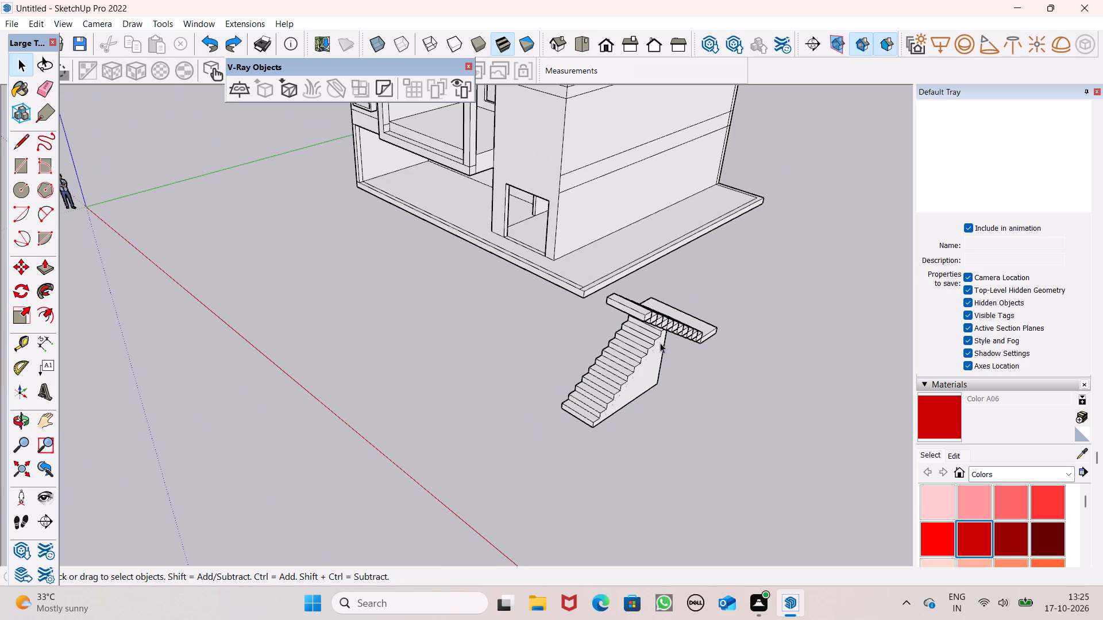
Move the grouped upper flight away from the landing into clear space beside the lower flight.
left_click(660, 323)
key("m")
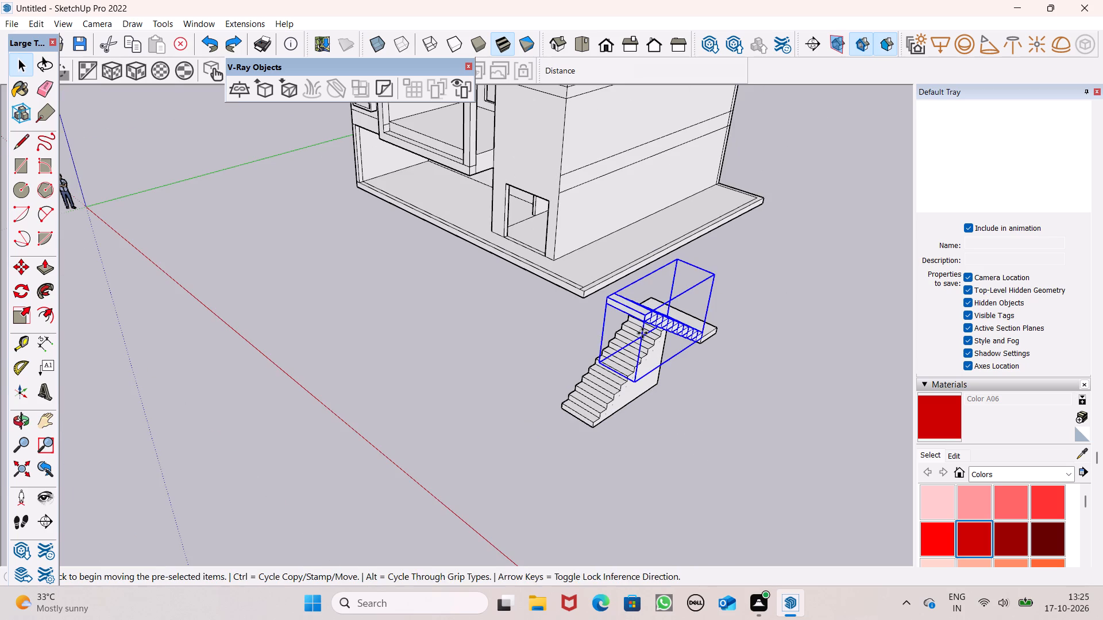
key("Return")
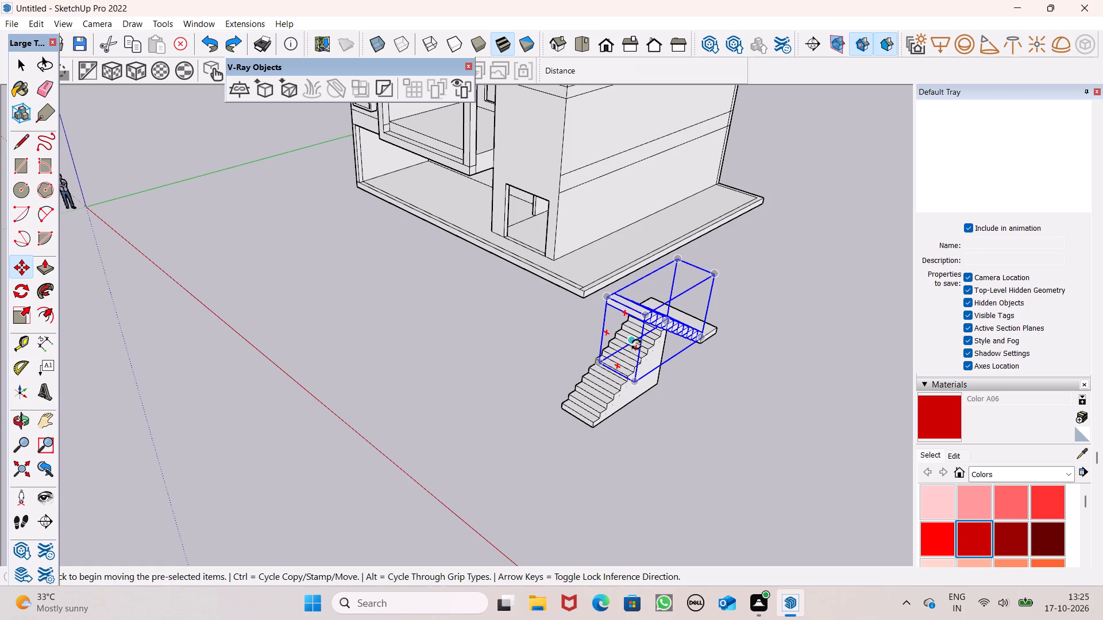
left_click_drag(642, 383, 750, 445)
key("space")
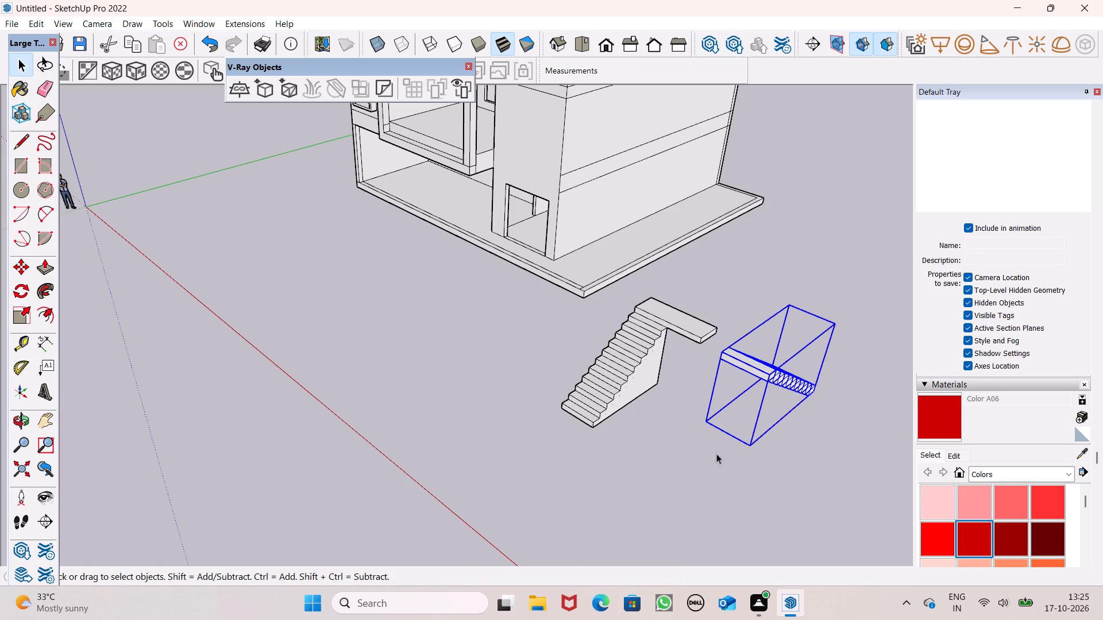
left_click(713, 449)
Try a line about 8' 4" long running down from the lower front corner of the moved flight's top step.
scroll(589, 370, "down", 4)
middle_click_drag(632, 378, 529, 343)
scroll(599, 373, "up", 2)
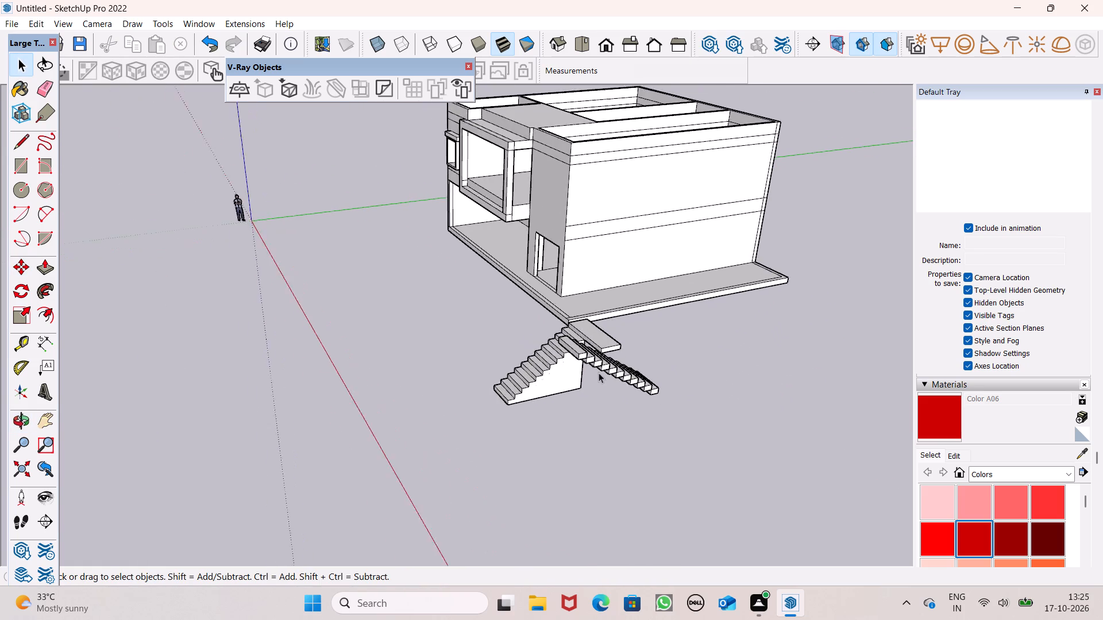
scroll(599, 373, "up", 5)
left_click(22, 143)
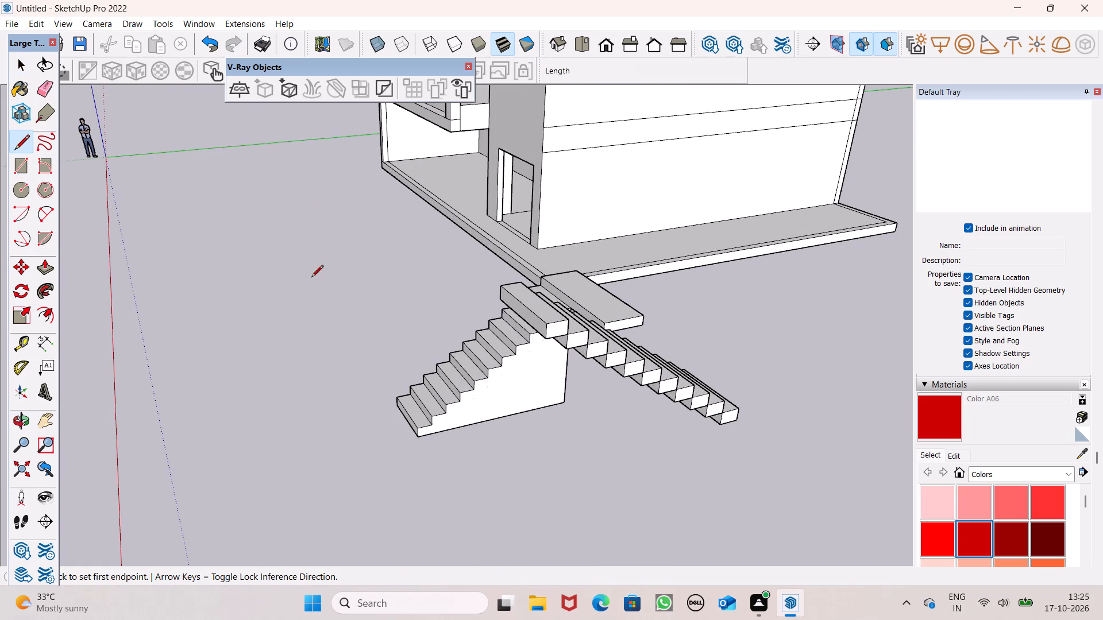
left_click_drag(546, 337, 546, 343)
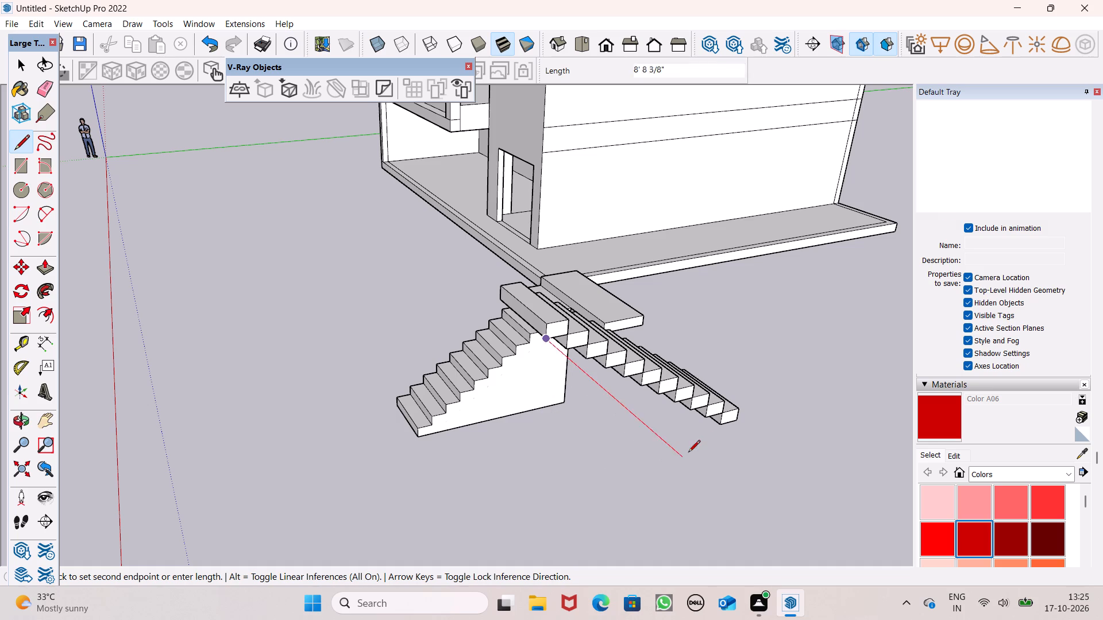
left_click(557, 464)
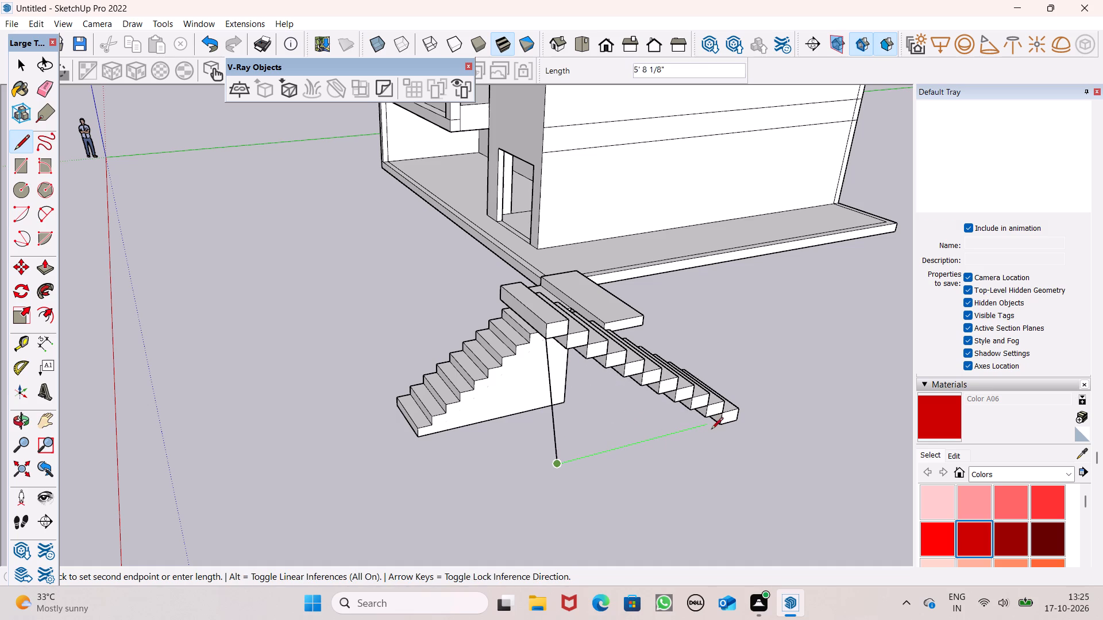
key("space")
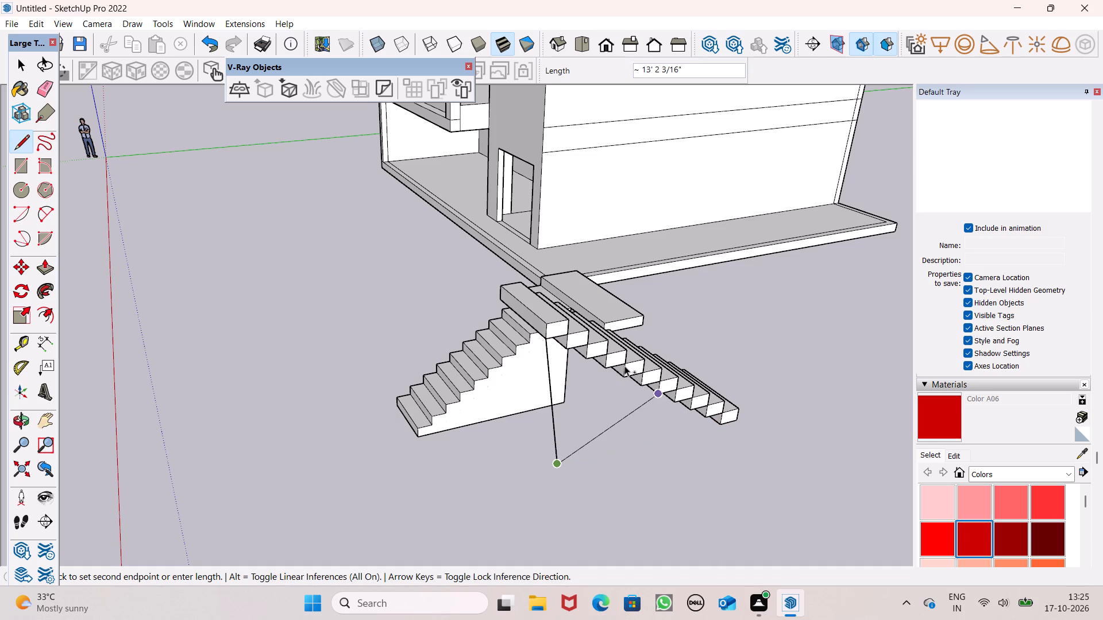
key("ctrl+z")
Explode the moved upper flight's group into its individual step groups.
left_click(539, 319)
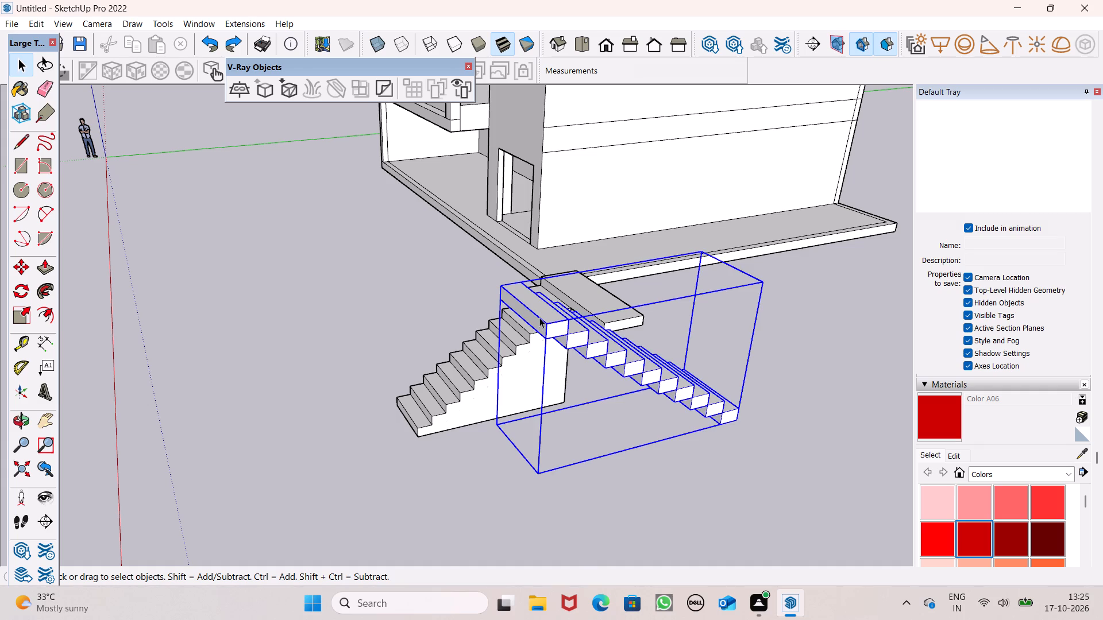
right_click(539, 317)
left_click(591, 115)
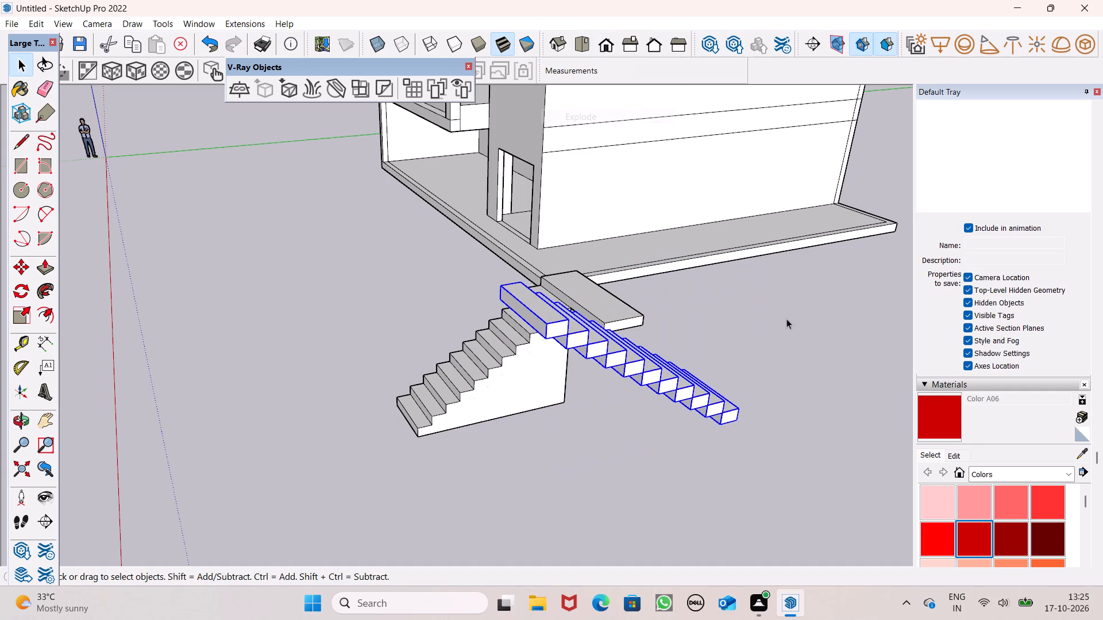
left_click(634, 445)
Explode the four highest step groups of the moved flight one by one, starting from the top step.
scroll(538, 339, "up", 4)
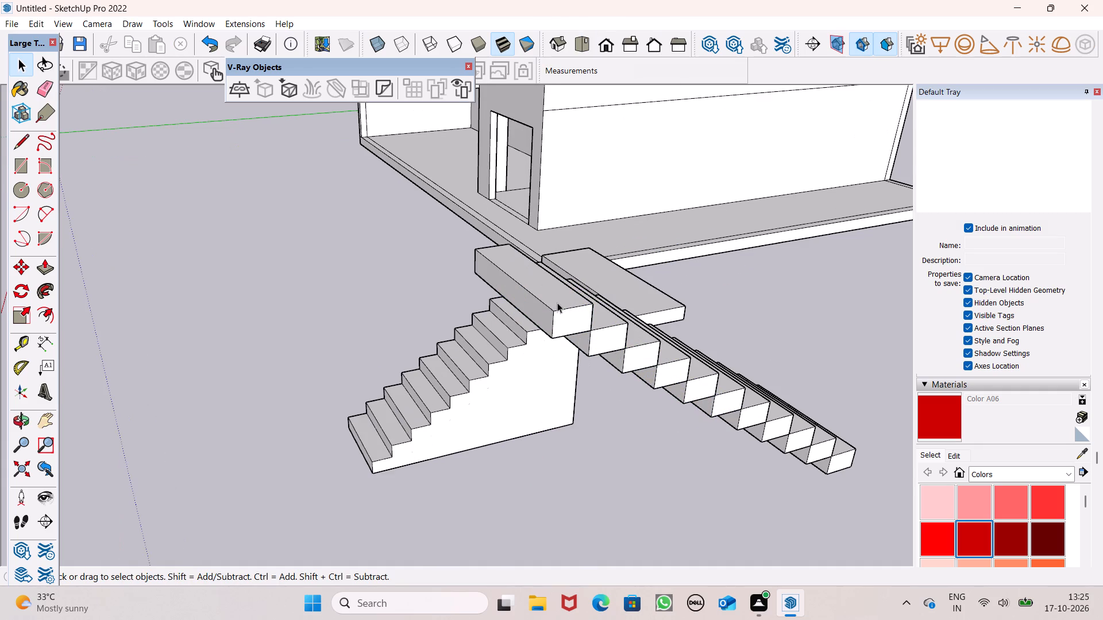
left_click(557, 303)
right_click(557, 302)
left_click(623, 107)
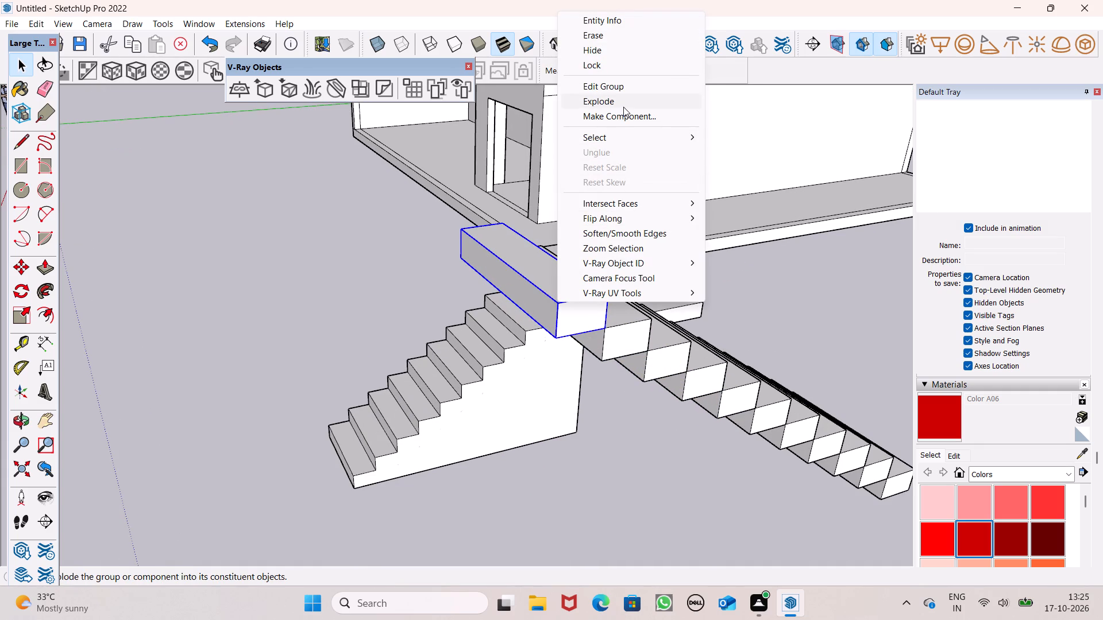
left_click(617, 345)
right_click(617, 344)
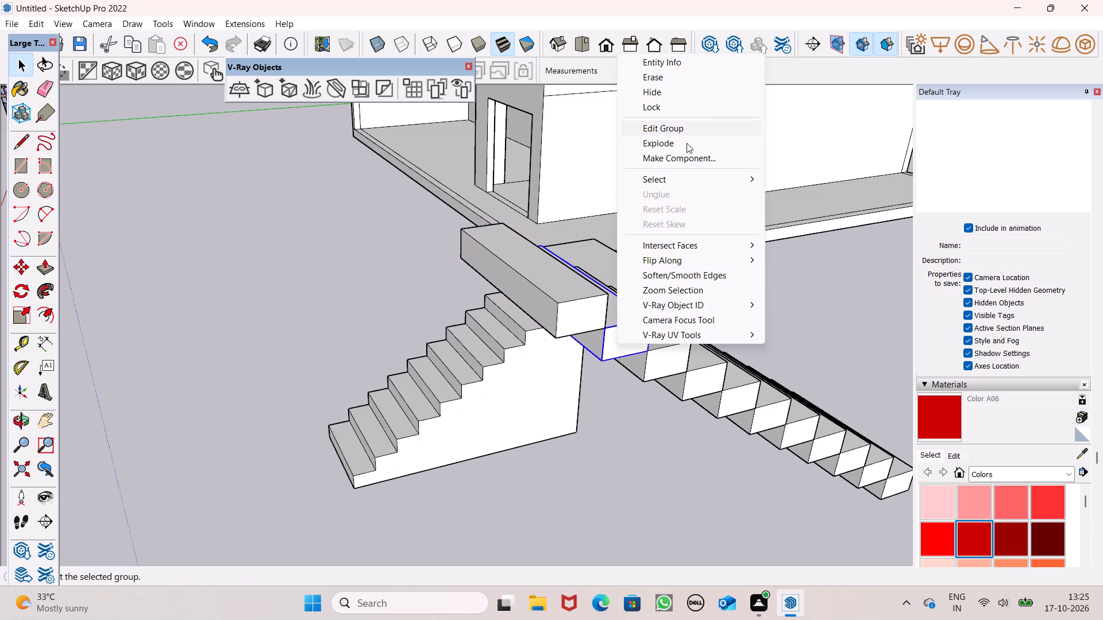
left_click(687, 144)
left_click(673, 348)
right_click(676, 338)
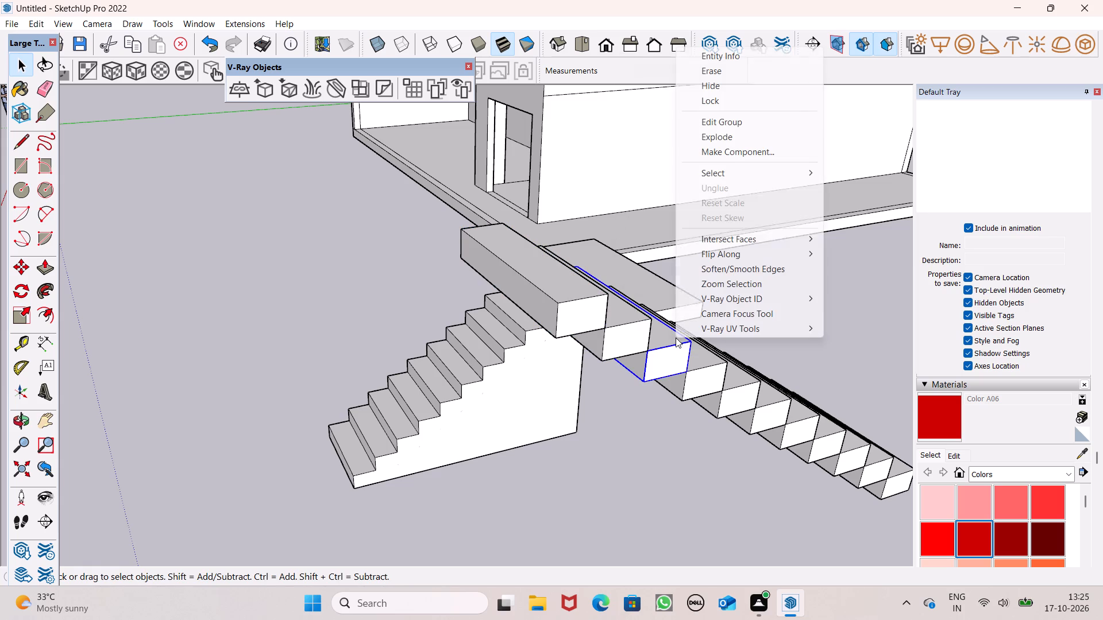
left_click(714, 132)
left_click(700, 367)
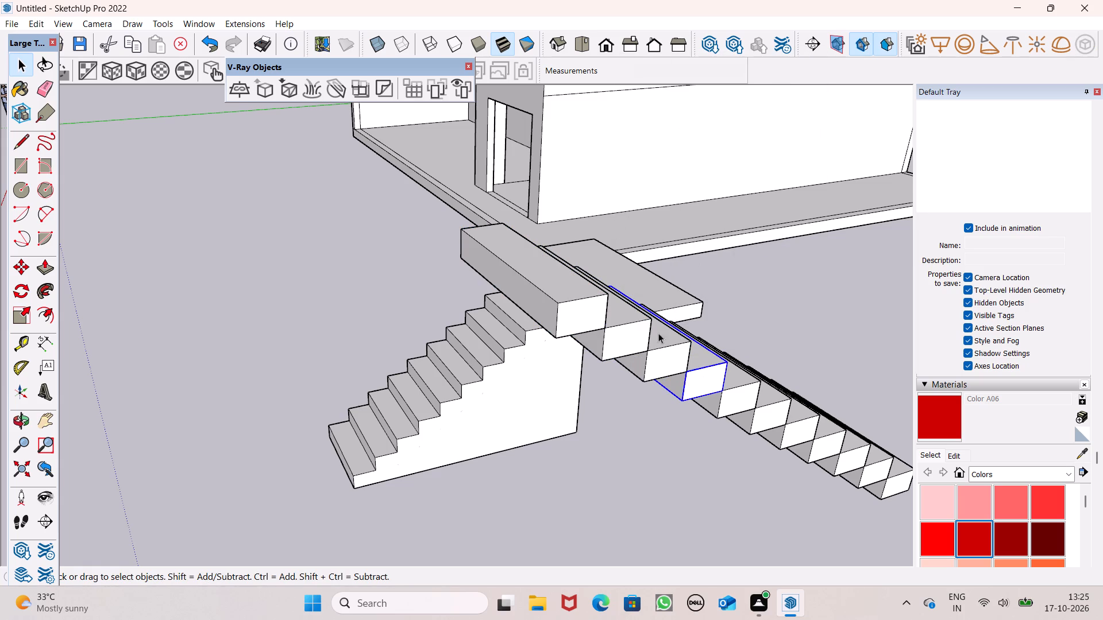
scroll(641, 324, "down", 2)
right_click(684, 366)
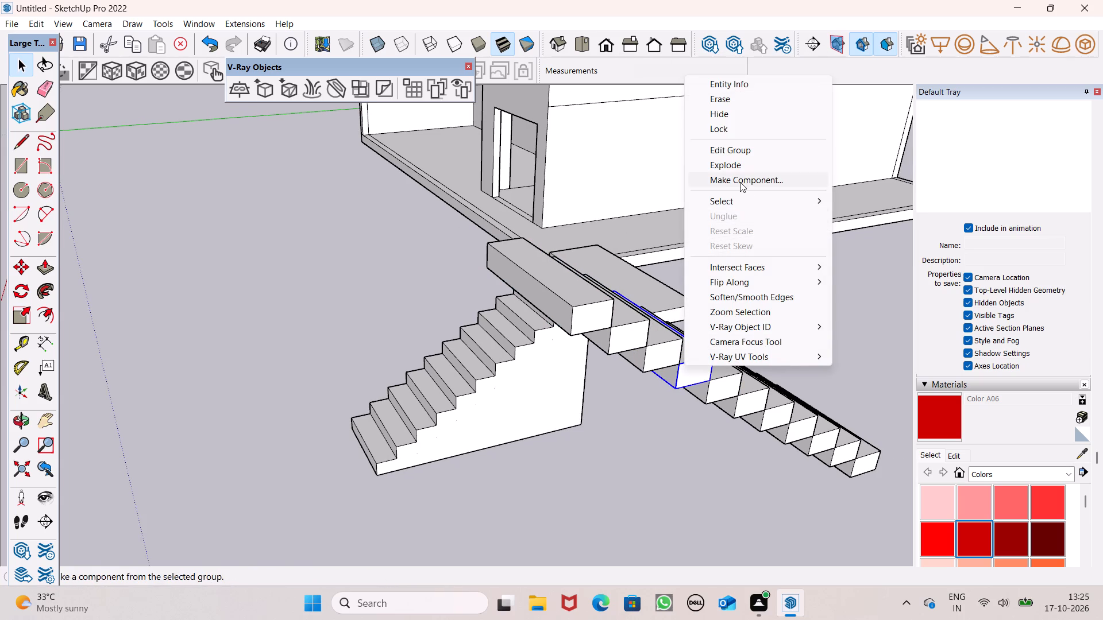
left_click(741, 167)
Explode the fifth, sixth and seventh step groups of the moved flight, counting down from the top.
left_click(723, 386)
right_click(712, 375)
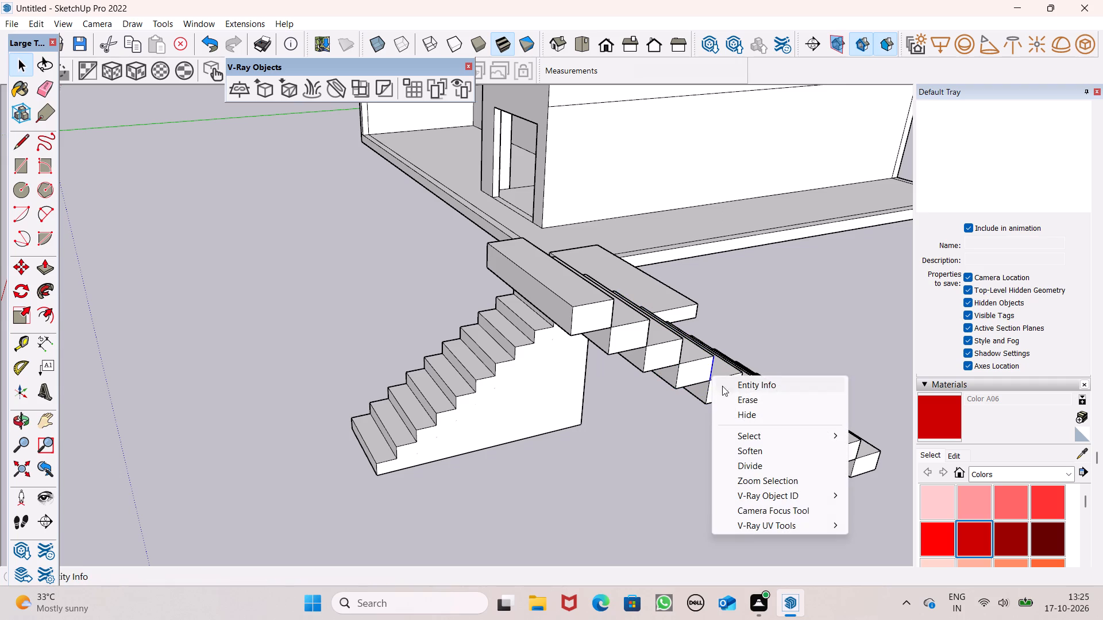
left_click(705, 397)
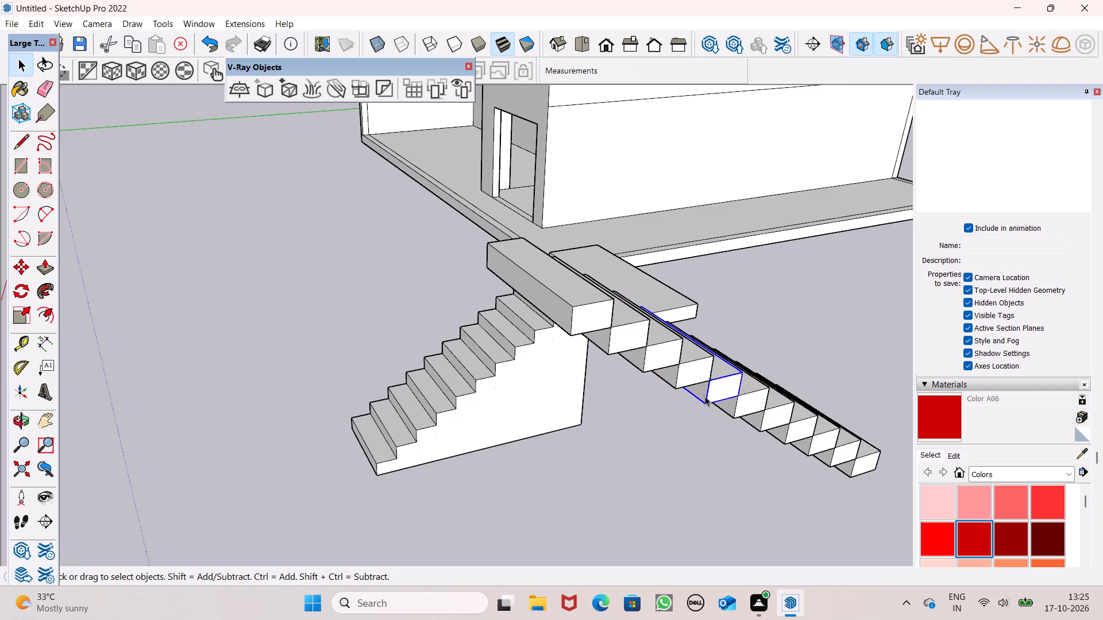
right_click(706, 396)
left_click(754, 198)
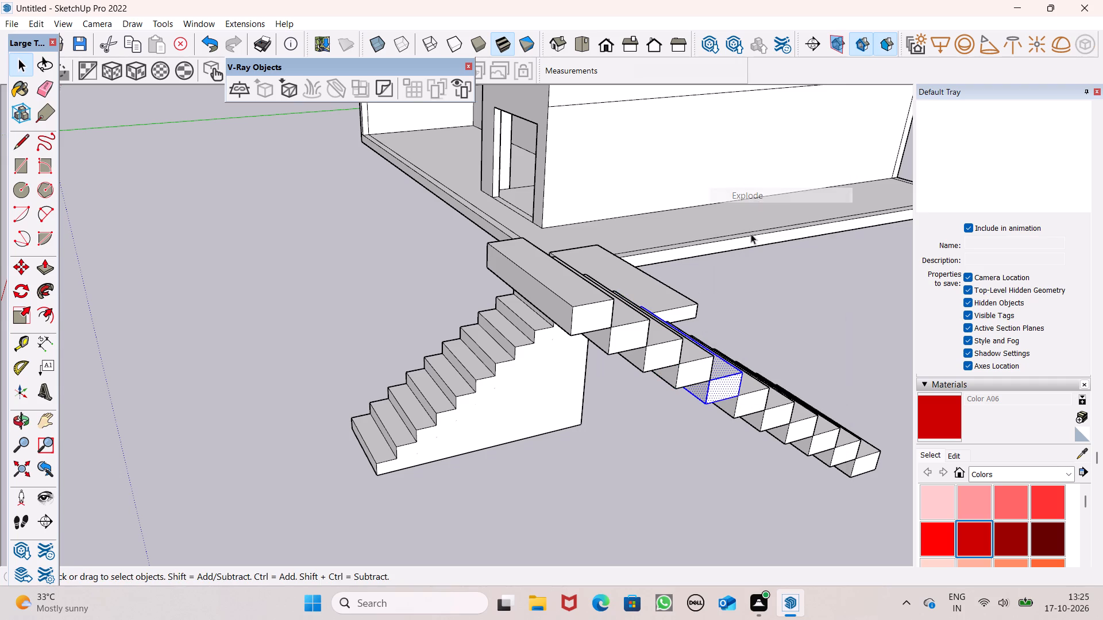
left_click(734, 402)
scroll(616, 359, "down", 5)
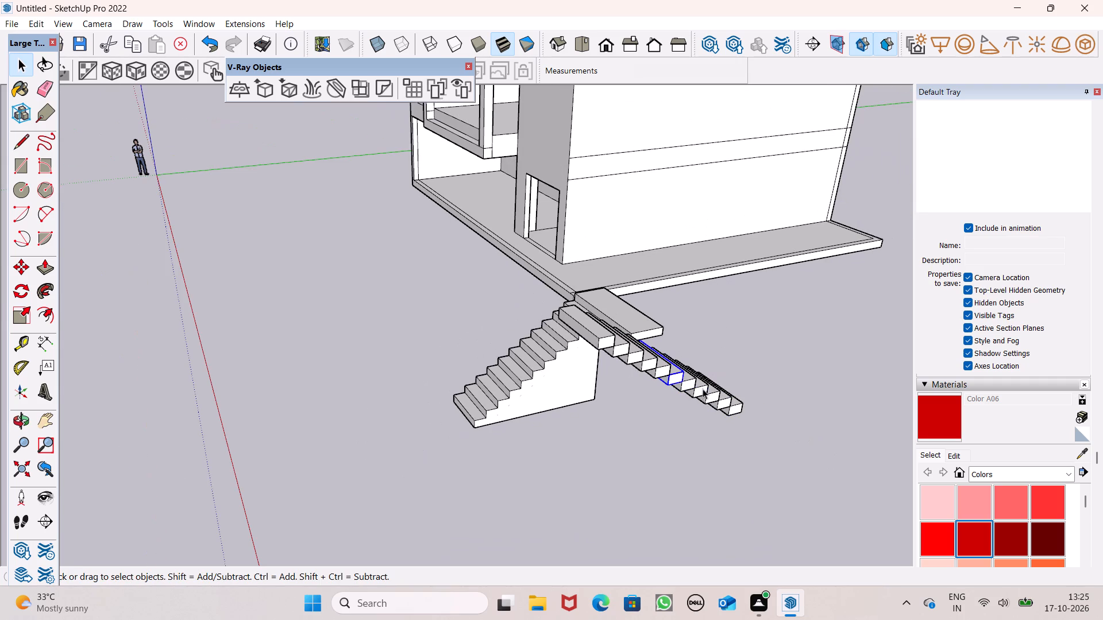
scroll(750, 374, "up", 7)
right_click(439, 392)
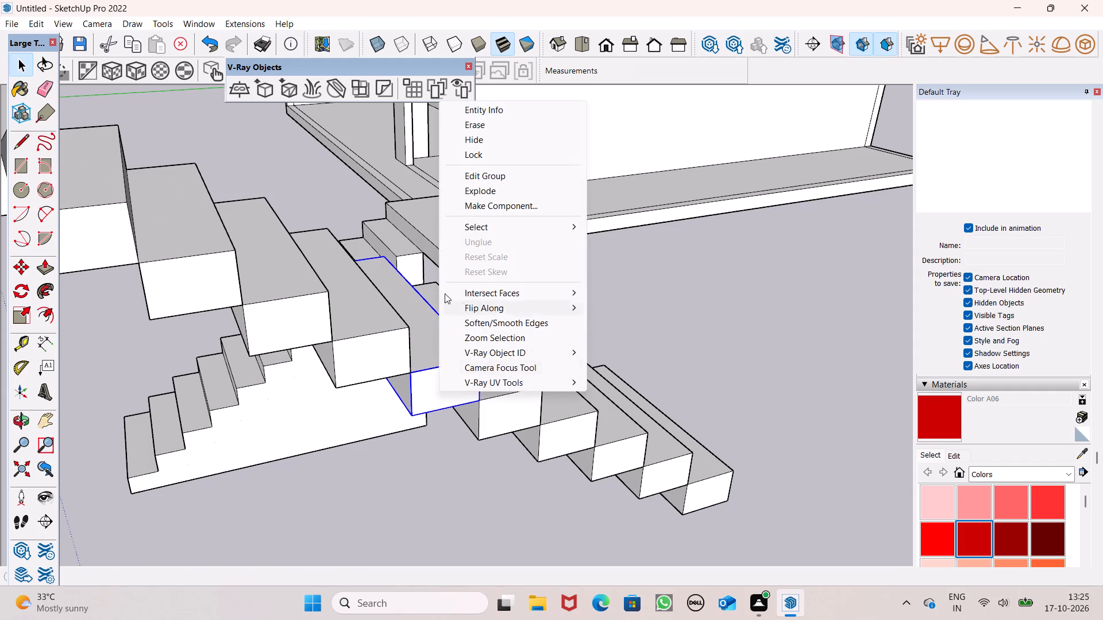
left_click(513, 193)
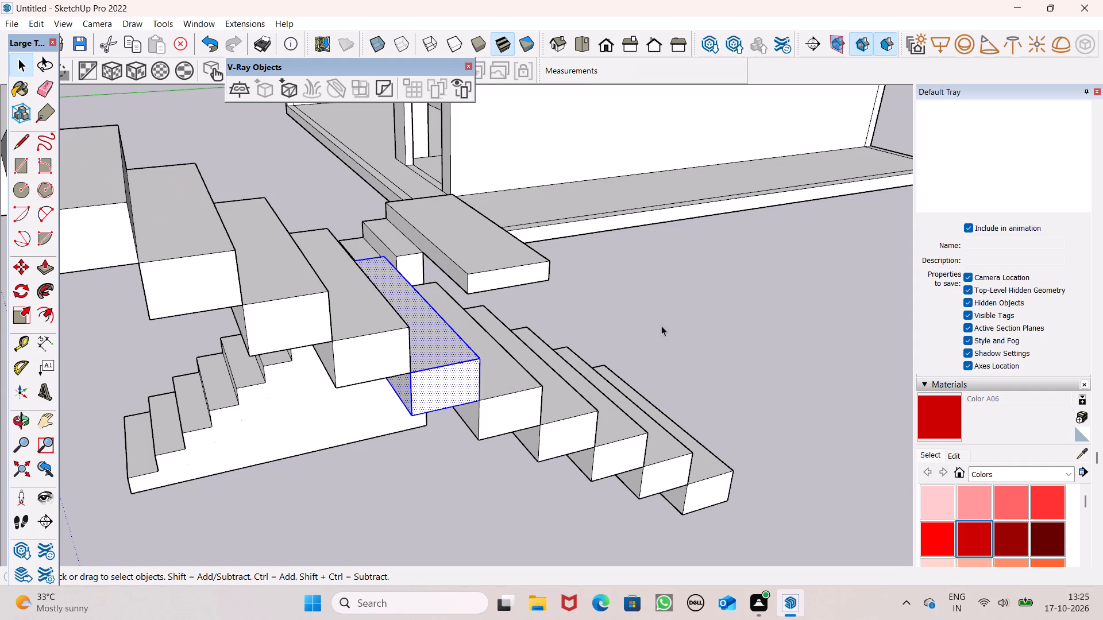
left_click(673, 330)
left_click(482, 392)
right_click(494, 393)
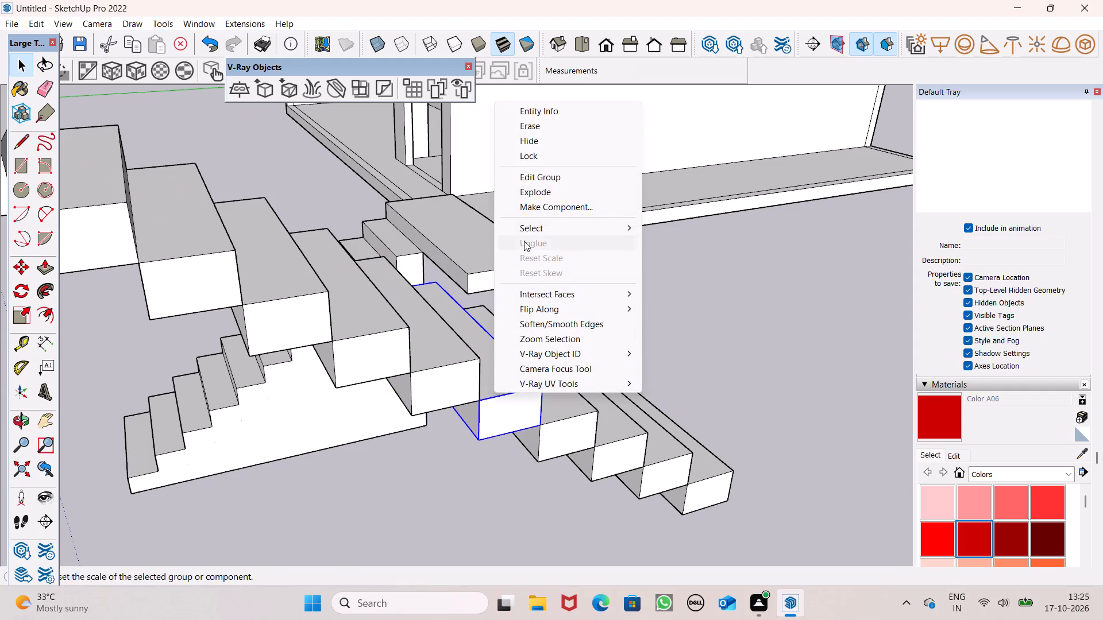
left_click(559, 187)
scroll(750, 350, "down", 1)
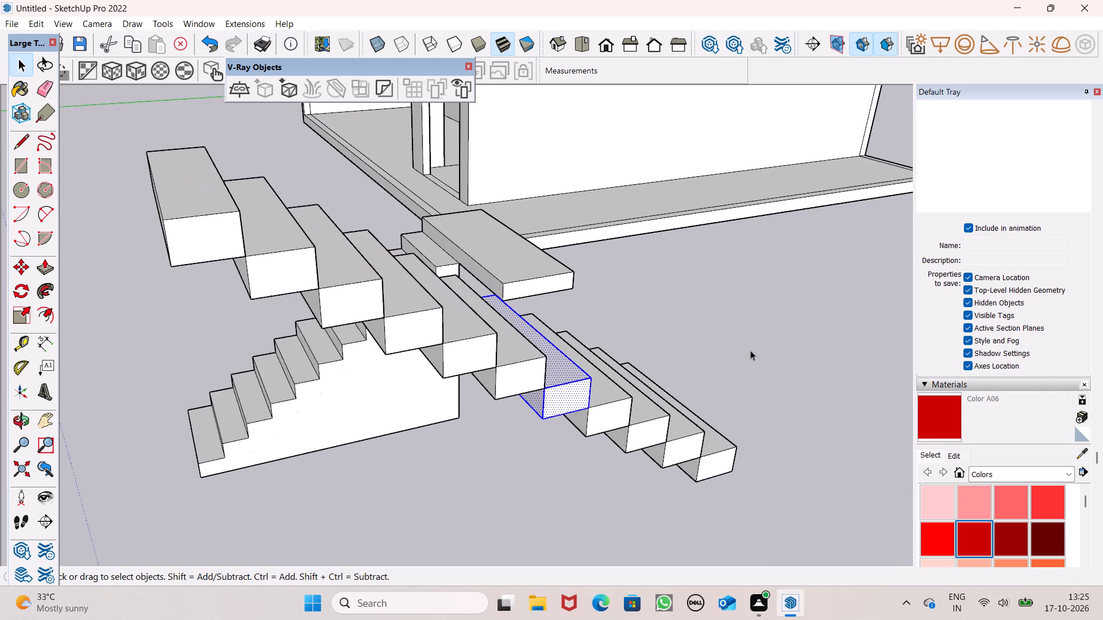
Explode the eighth step group of the moved flight, counting down from the top.
left_click(738, 348)
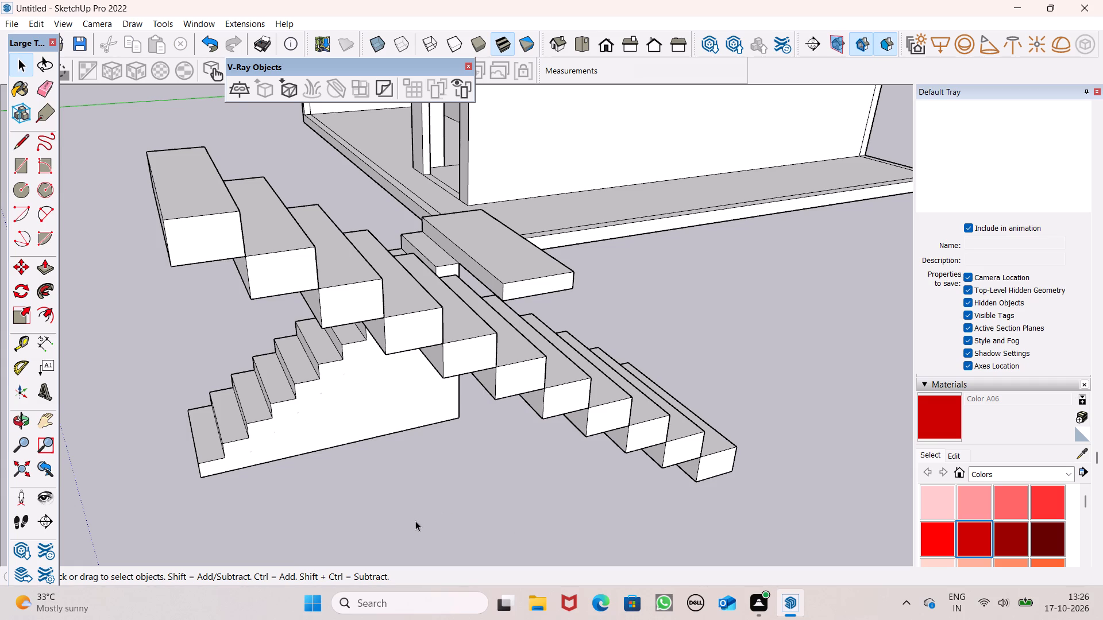
scroll(411, 520, "up", 3)
scroll(408, 517, "down", 4)
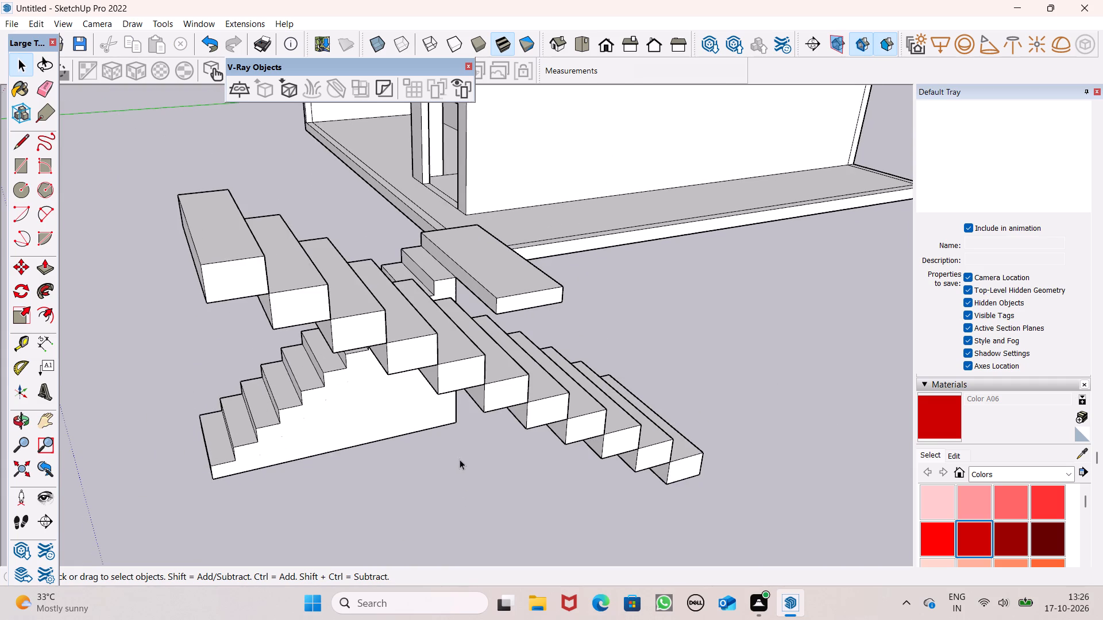
scroll(470, 456, "down", 1)
scroll(461, 390, "down", 1)
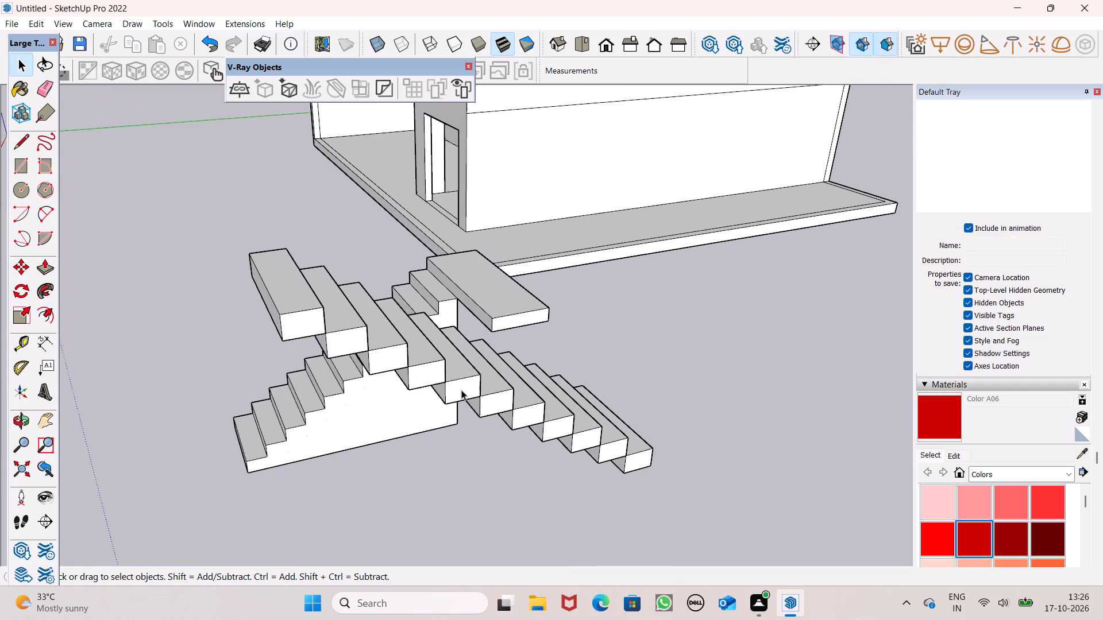
left_click(461, 388)
scroll(461, 388, "up", 3)
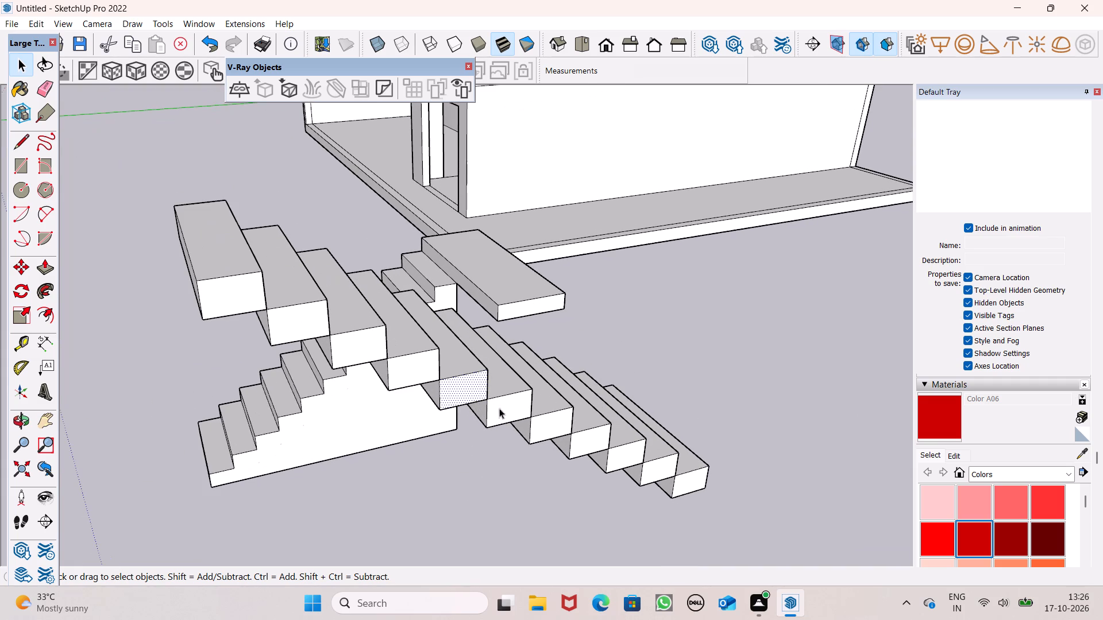
left_click(499, 408)
left_click(499, 408)
left_click(553, 417)
left_click(580, 436)
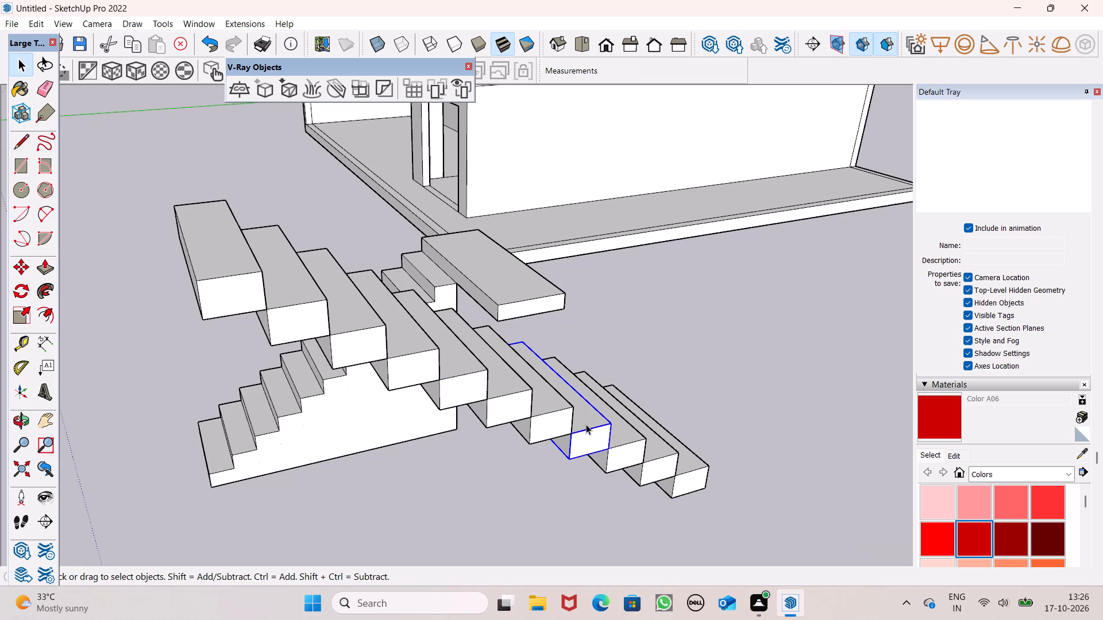
right_click(583, 424)
left_click(684, 227)
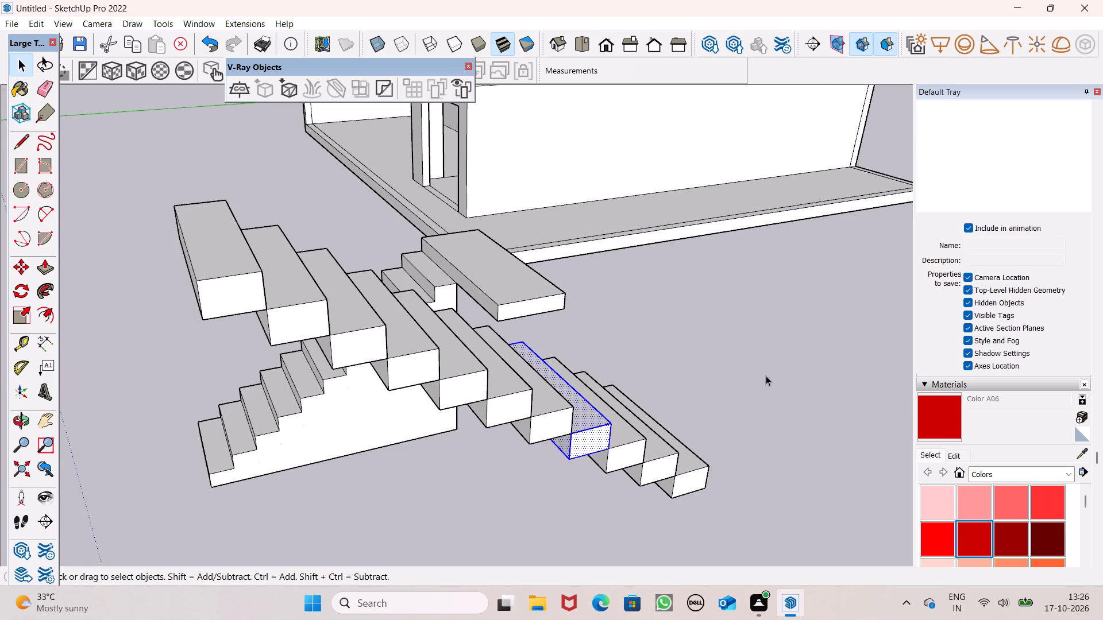
left_click(766, 375)
left_click(592, 436)
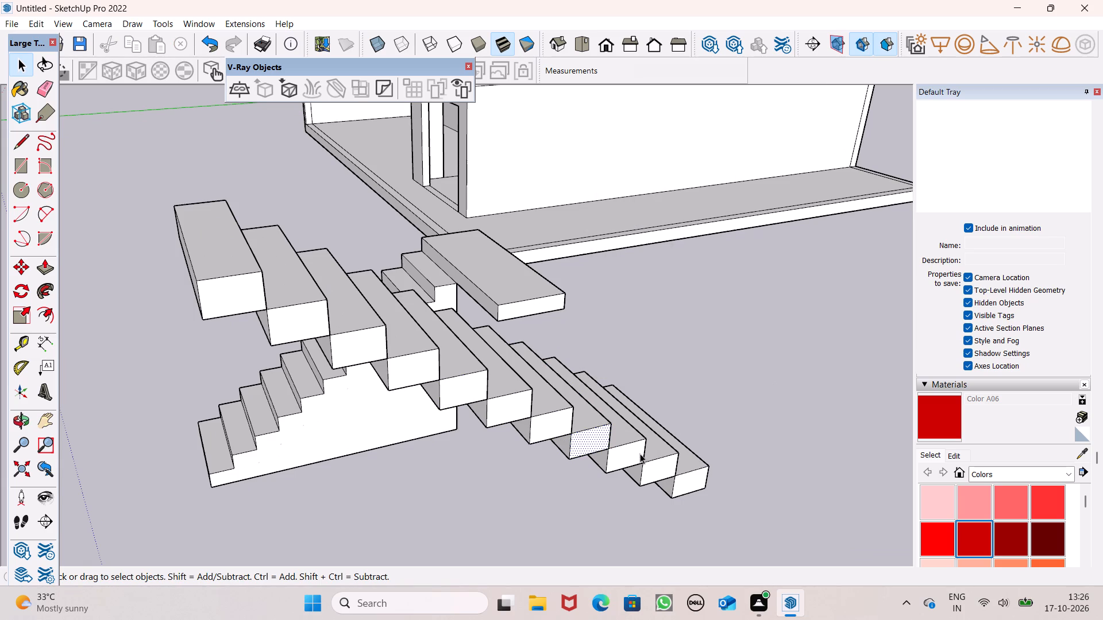
Explode the ninth, tenth and eleventh step groups of the moved flight one by one, down to the lowest step.
left_click(616, 441)
right_click(624, 439)
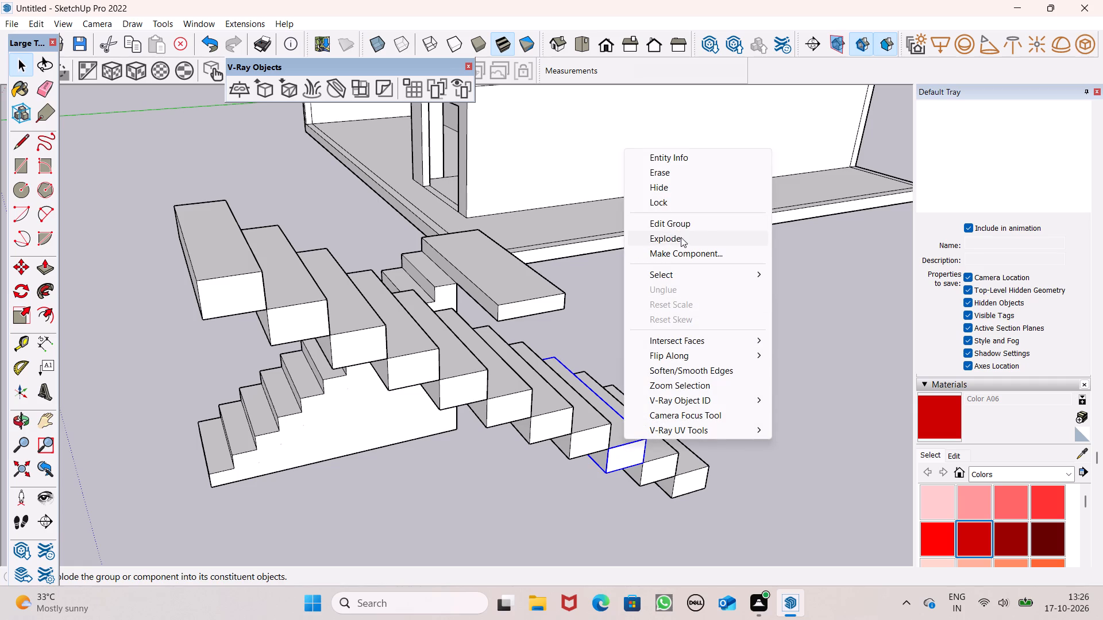
left_click(682, 239)
left_click(706, 294)
left_click(662, 450)
right_click(658, 443)
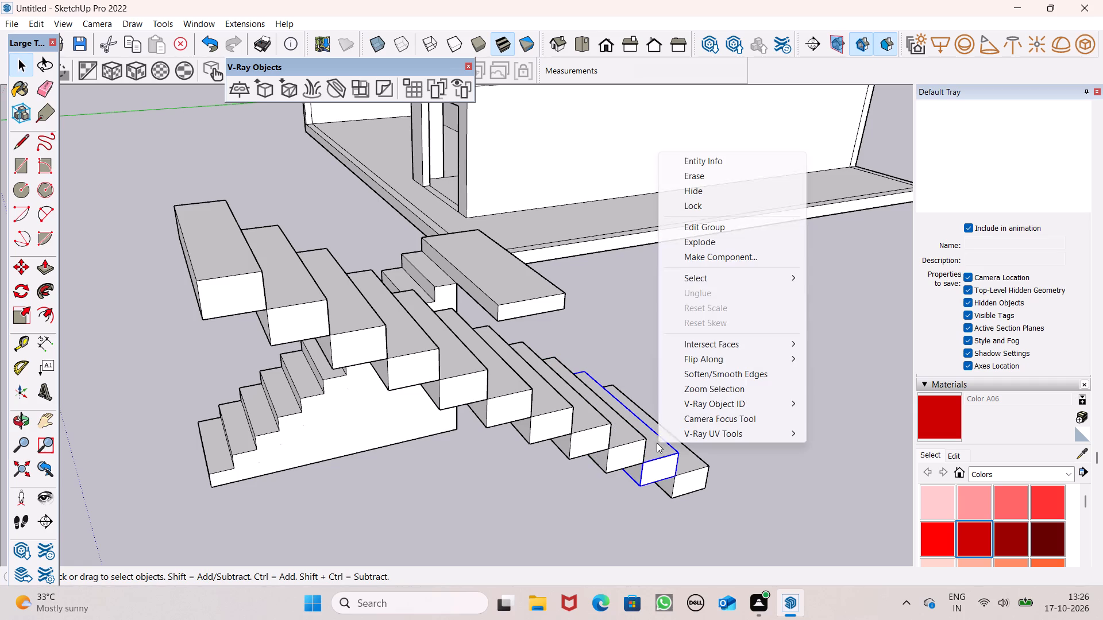
left_click(692, 239)
left_click(763, 344)
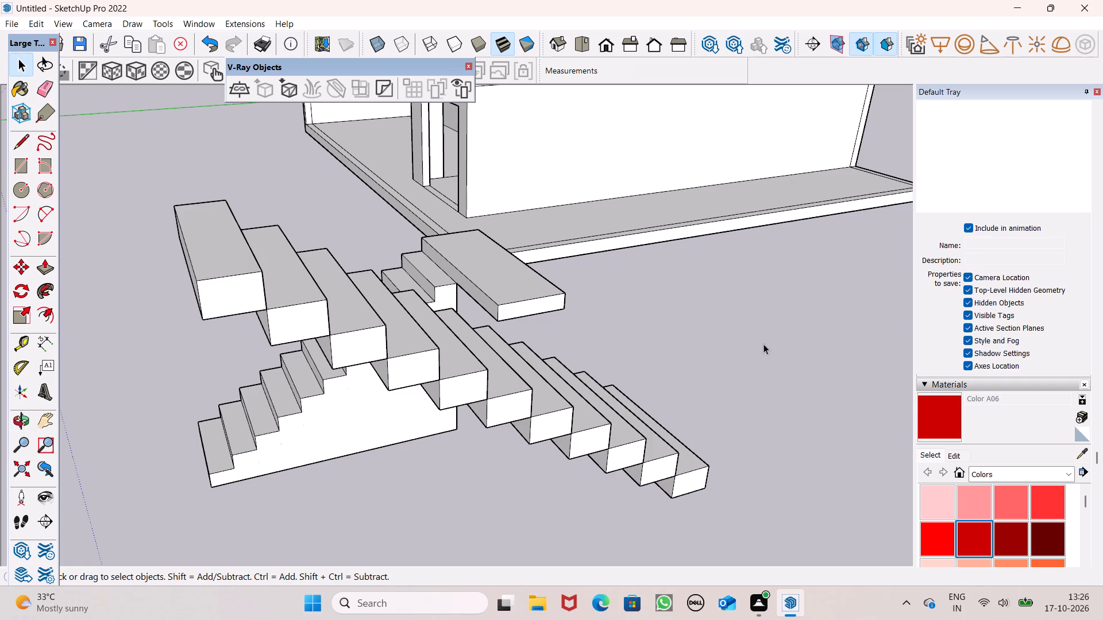
left_click(681, 476)
right_click(680, 460)
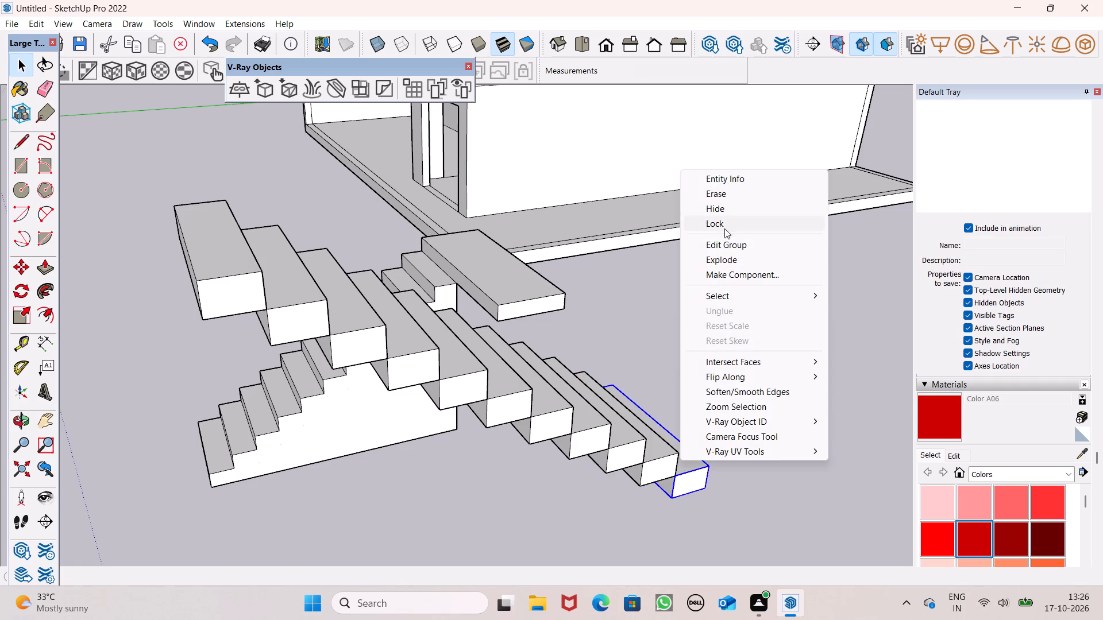
left_click(738, 259)
left_click(712, 326)
Close the moved flight's side face with a vertical line down from the top step's lower corner and a base line about 10' long to the lowest step.
scroll(720, 313, "down", 1)
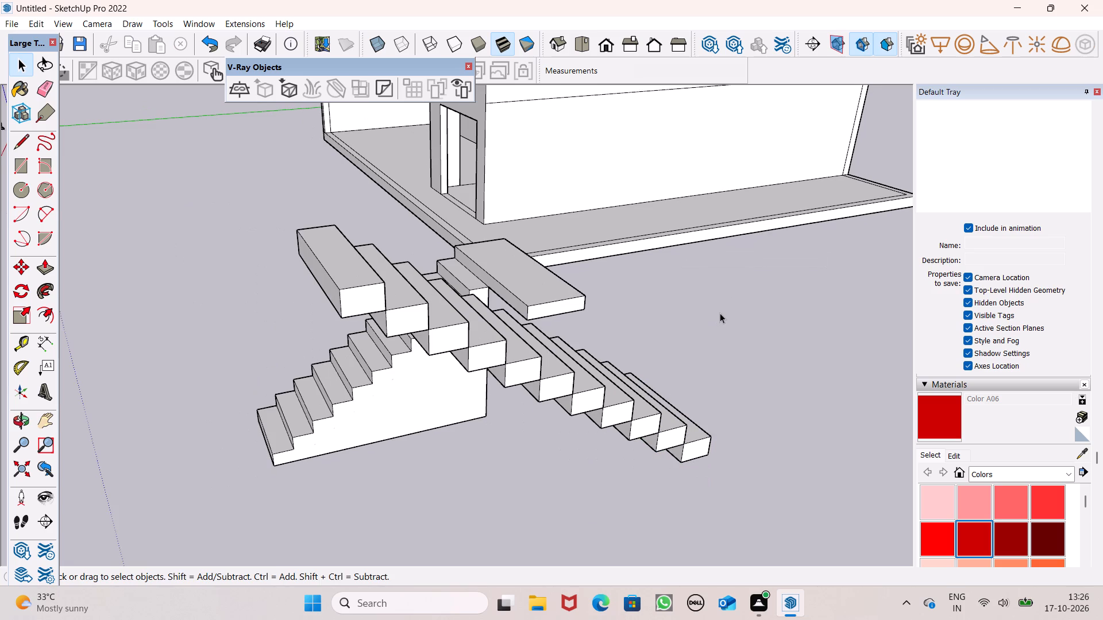
scroll(720, 313, "down", 1)
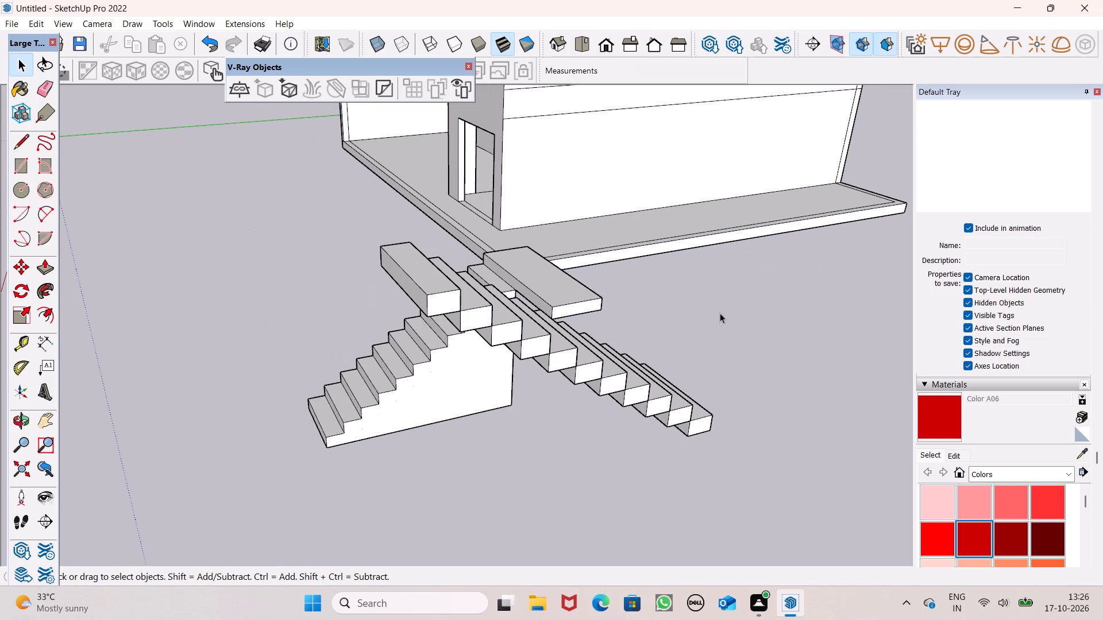
scroll(720, 313, "down", 2)
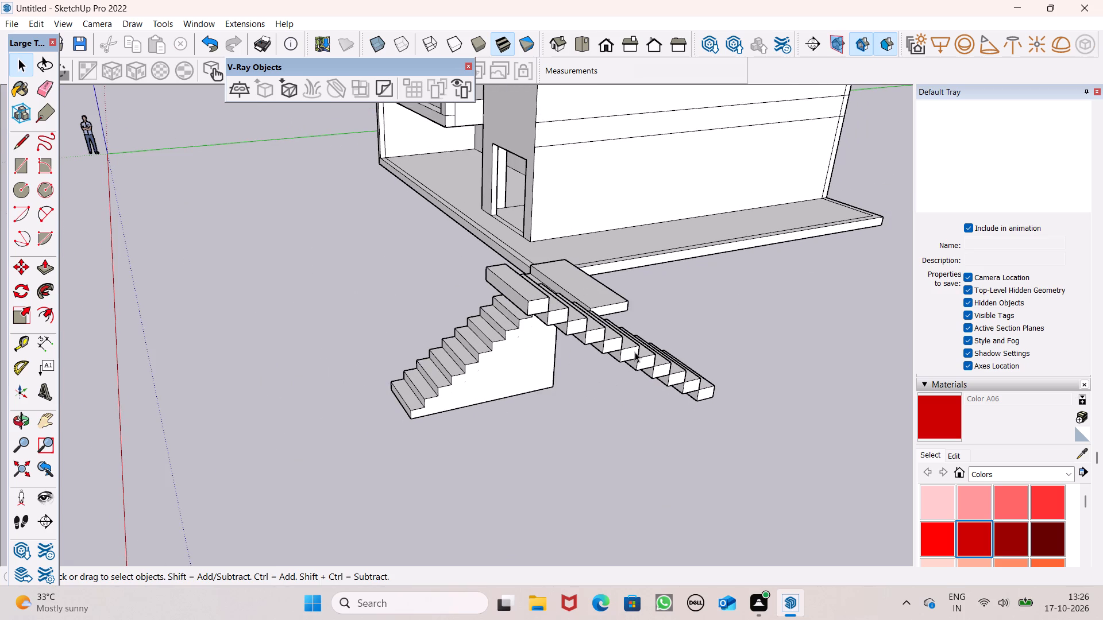
left_click(635, 351)
left_click(650, 429)
scroll(695, 378, "down", 3)
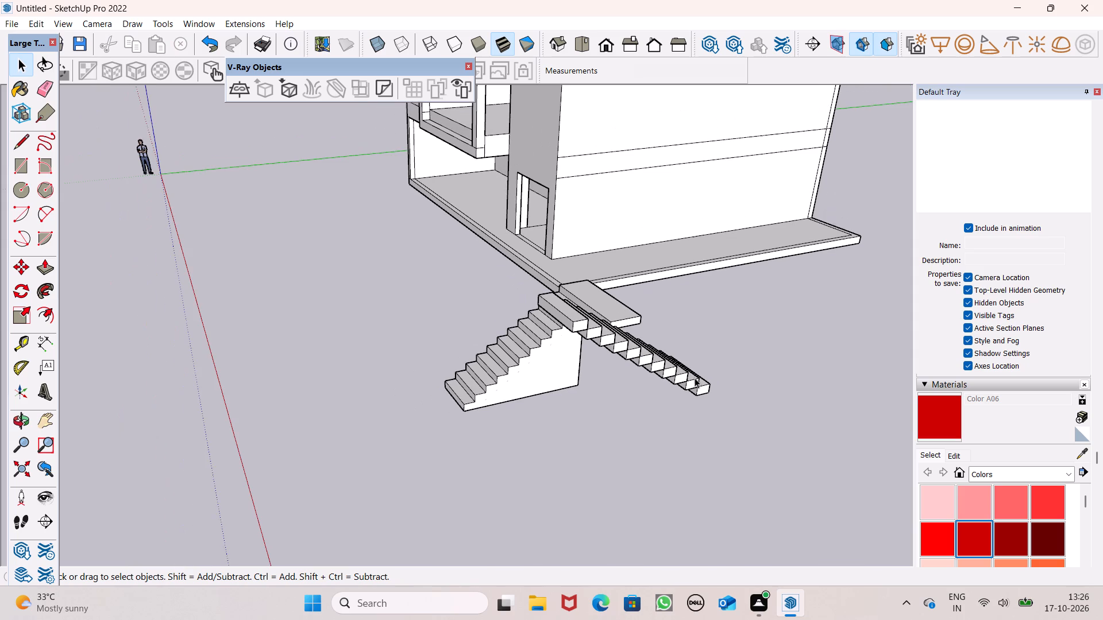
scroll(663, 365, "down", 3)
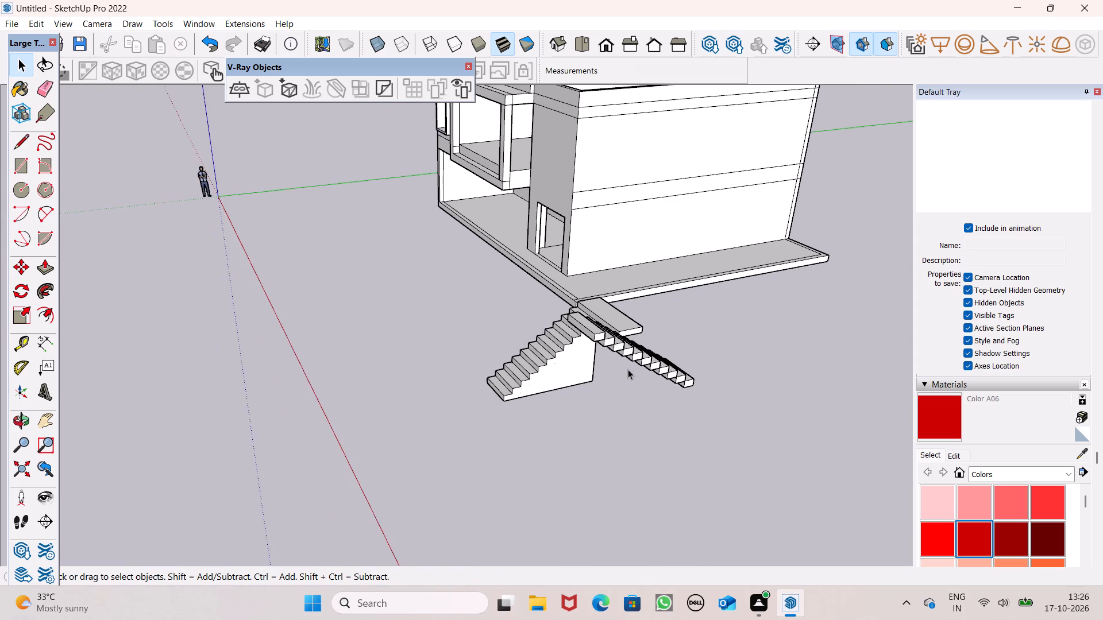
middle_click_drag(628, 370, 557, 385)
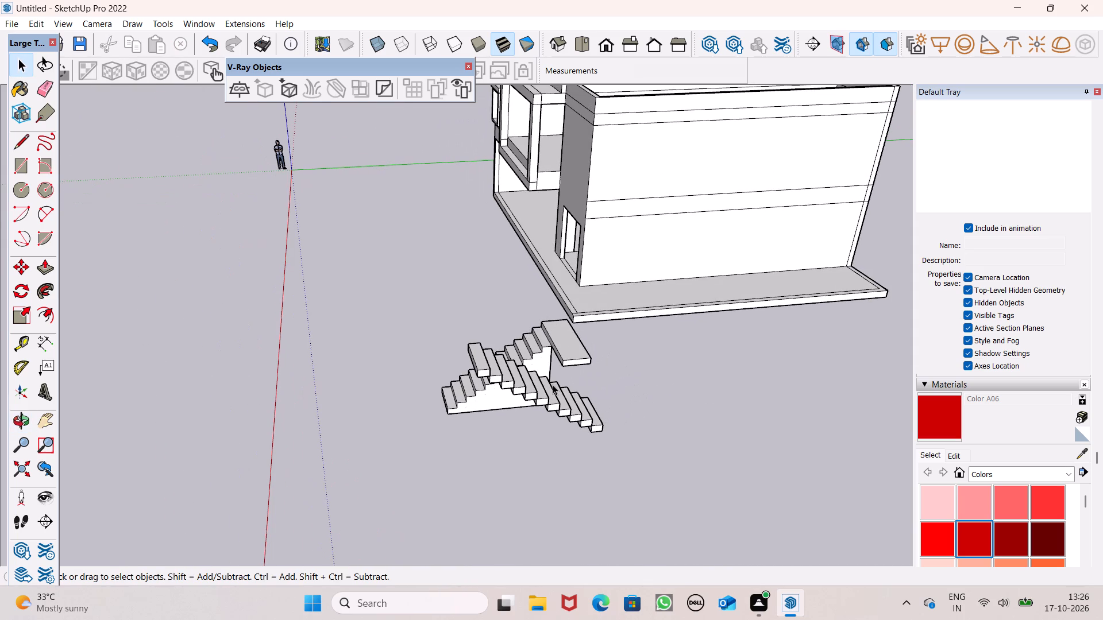
middle_click_drag(549, 385, 545, 382)
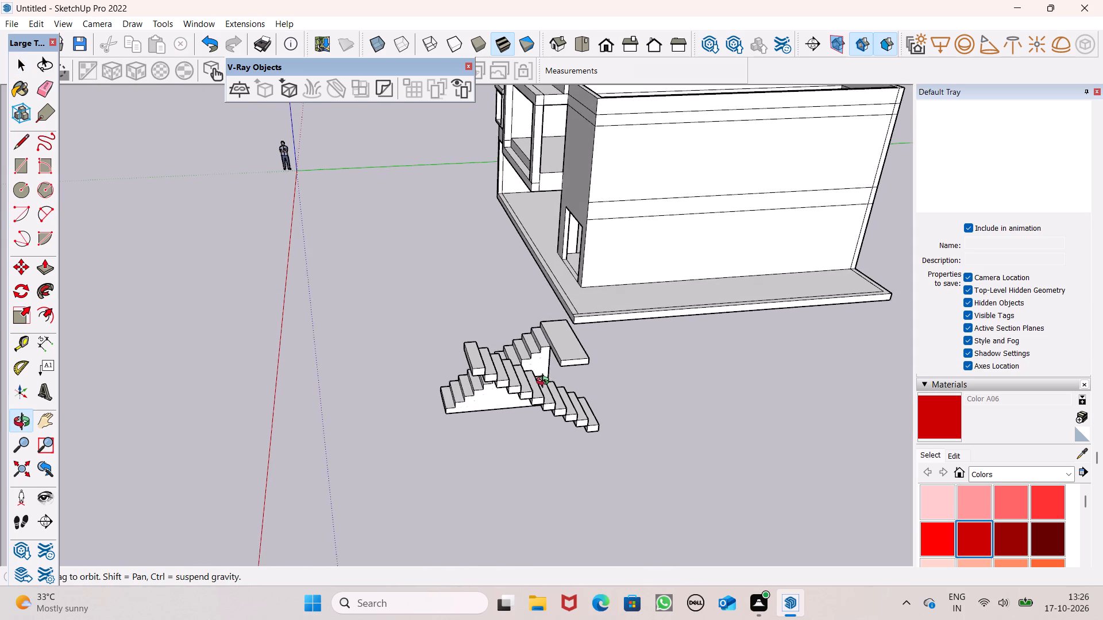
middle_click_drag(545, 382, 568, 376)
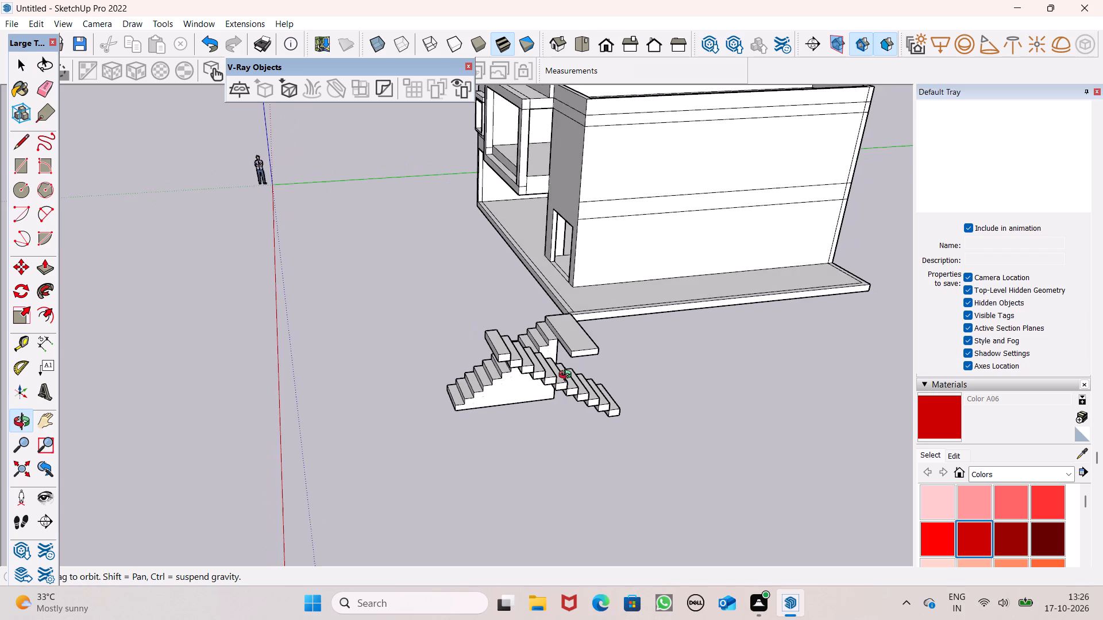
middle_click_drag(568, 376, 570, 382)
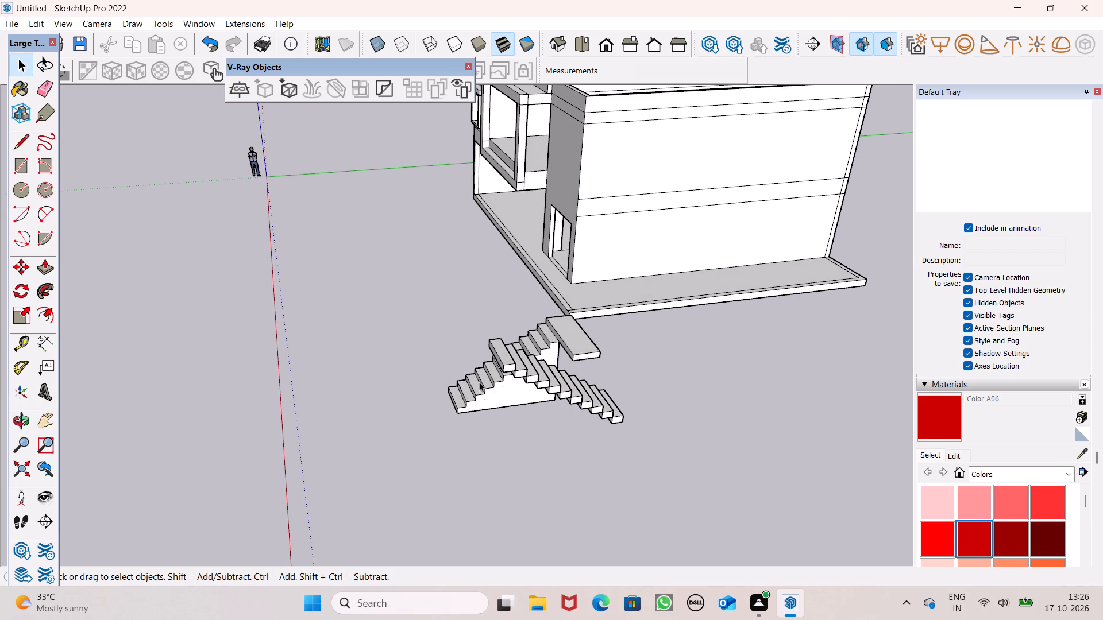
scroll(480, 382, "up", 6)
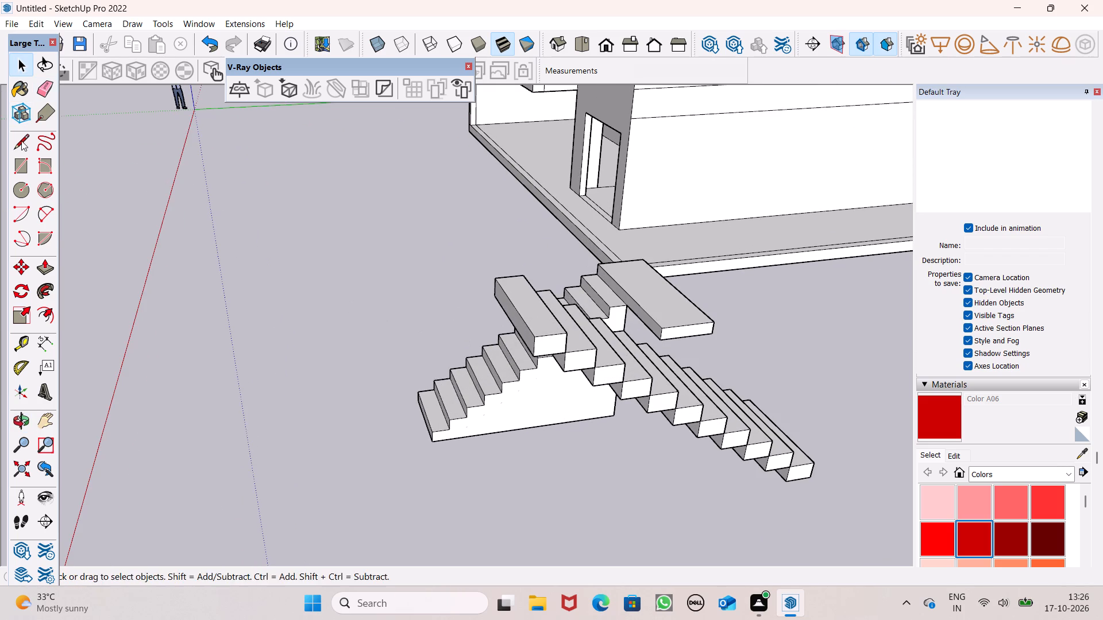
left_click(19, 141)
scroll(260, 160, "down", 3)
scroll(394, 288, "up", 3)
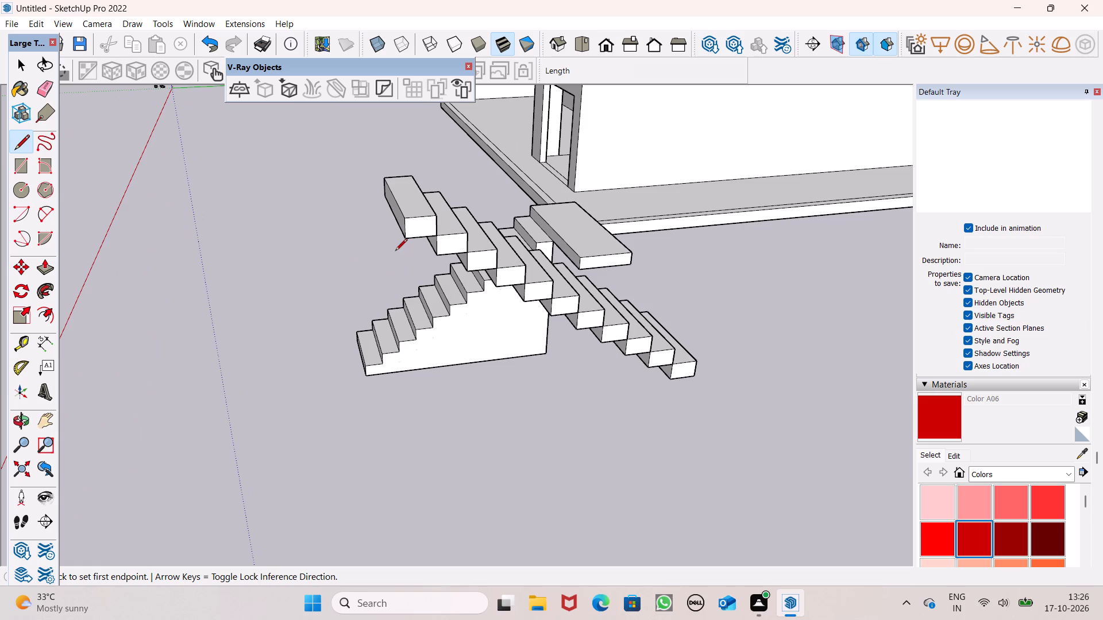
left_click(406, 241)
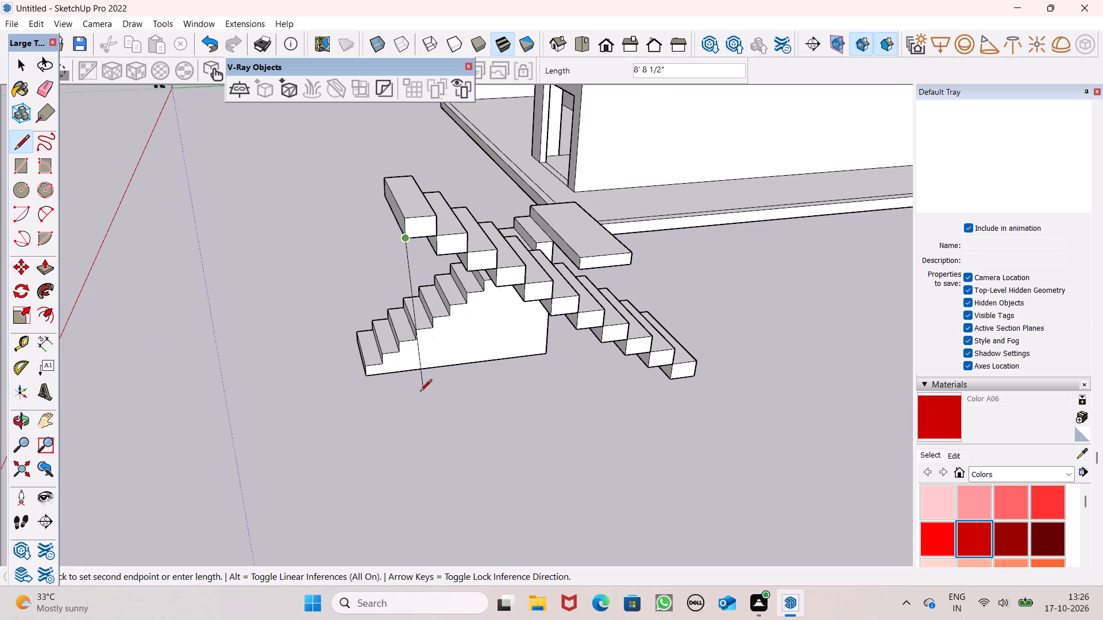
left_click(414, 408)
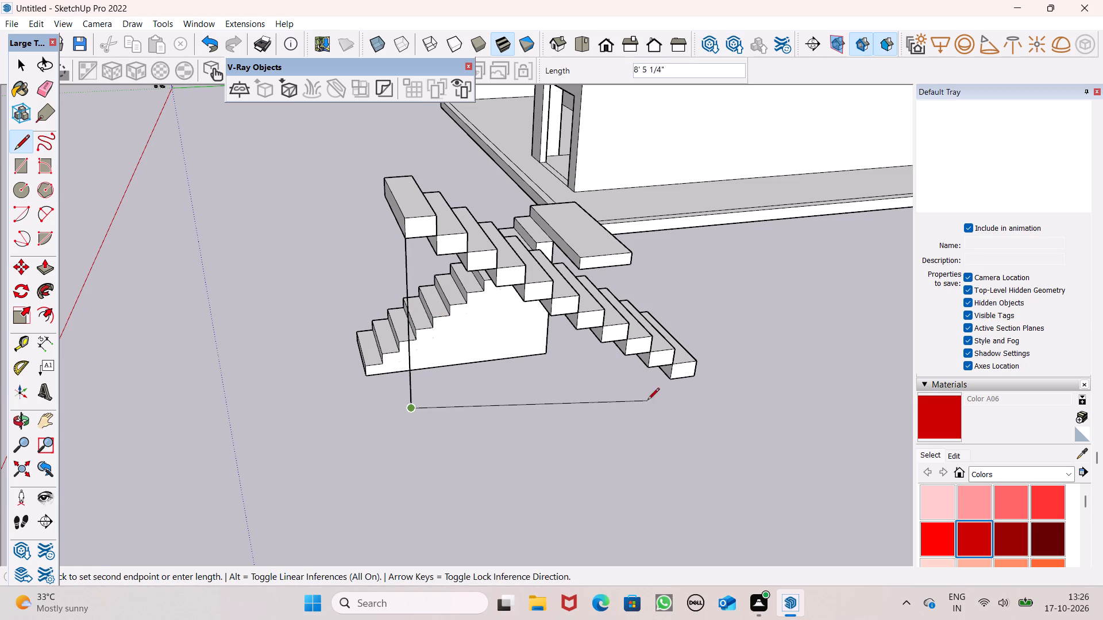
left_click(670, 381)
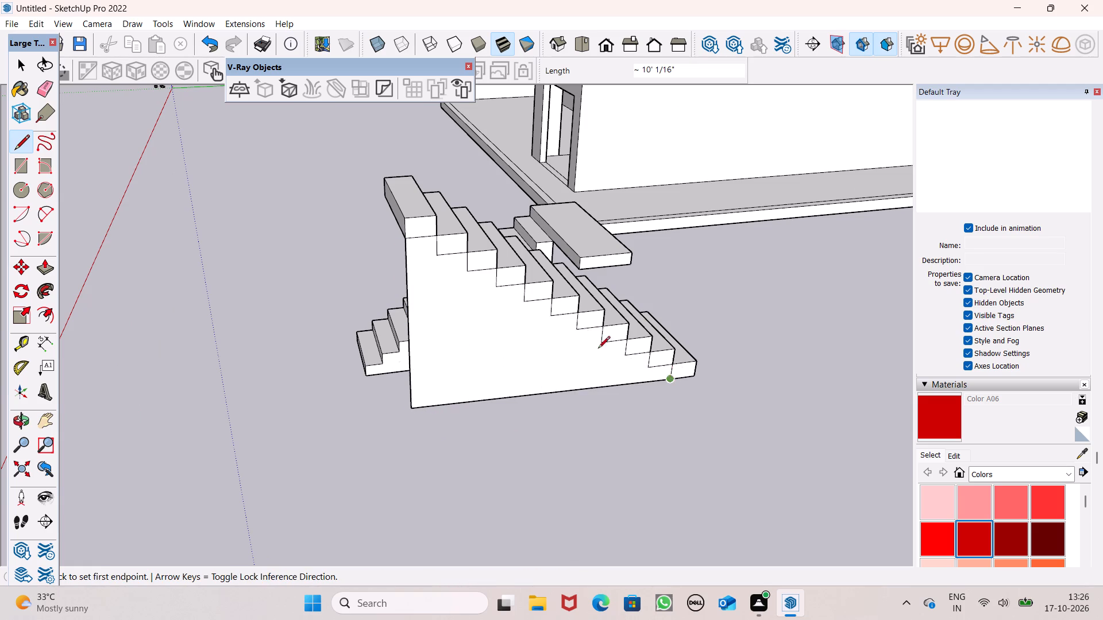
Push/Pull the new triangular side face across the flight's full width to fill the space beneath the steps.
scroll(422, 304, "down", 4)
middle_click_drag(438, 347, 846, 284)
scroll(560, 292, "up", 1)
middle_click_drag(561, 293, 630, 317)
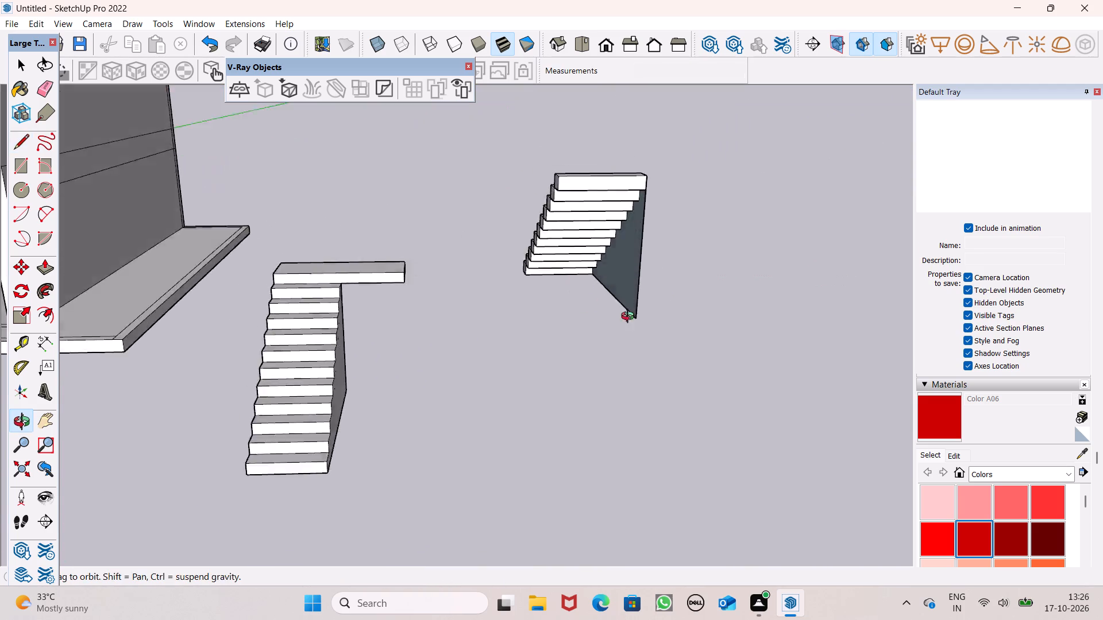
middle_click_drag(630, 317, 743, 334)
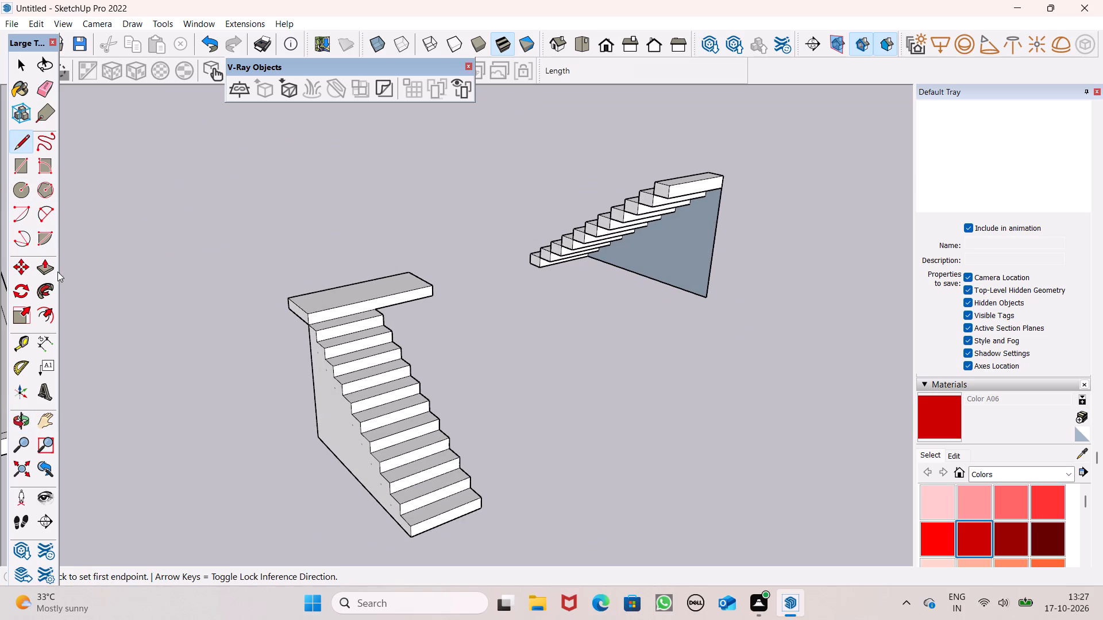
left_click(49, 270)
left_click_drag(665, 260, 658, 267)
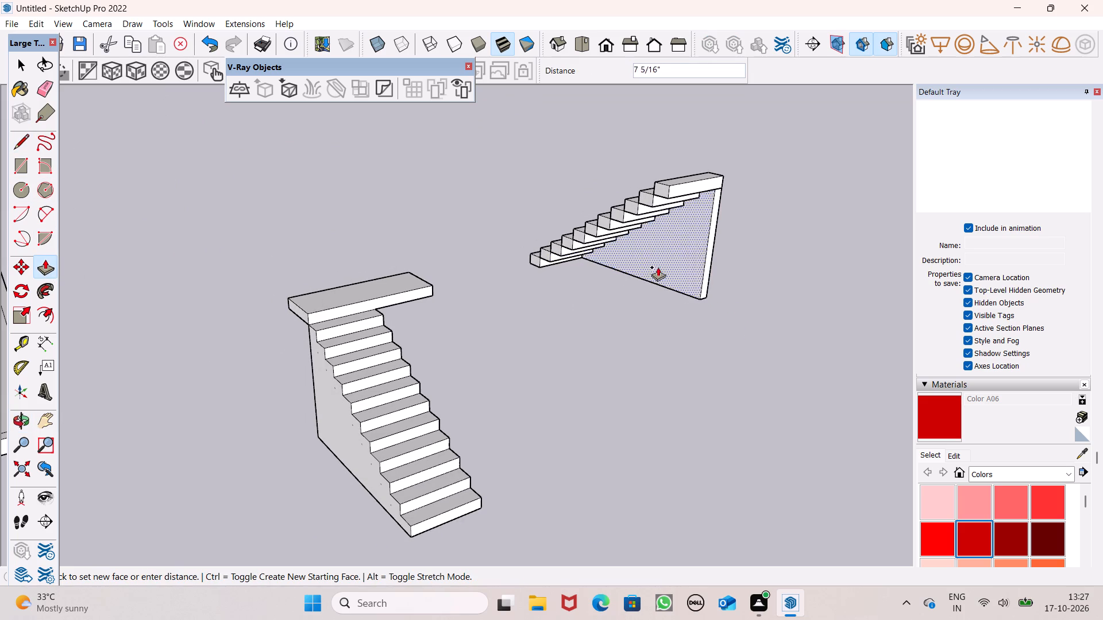
left_click_drag(658, 267, 612, 214)
key("space")
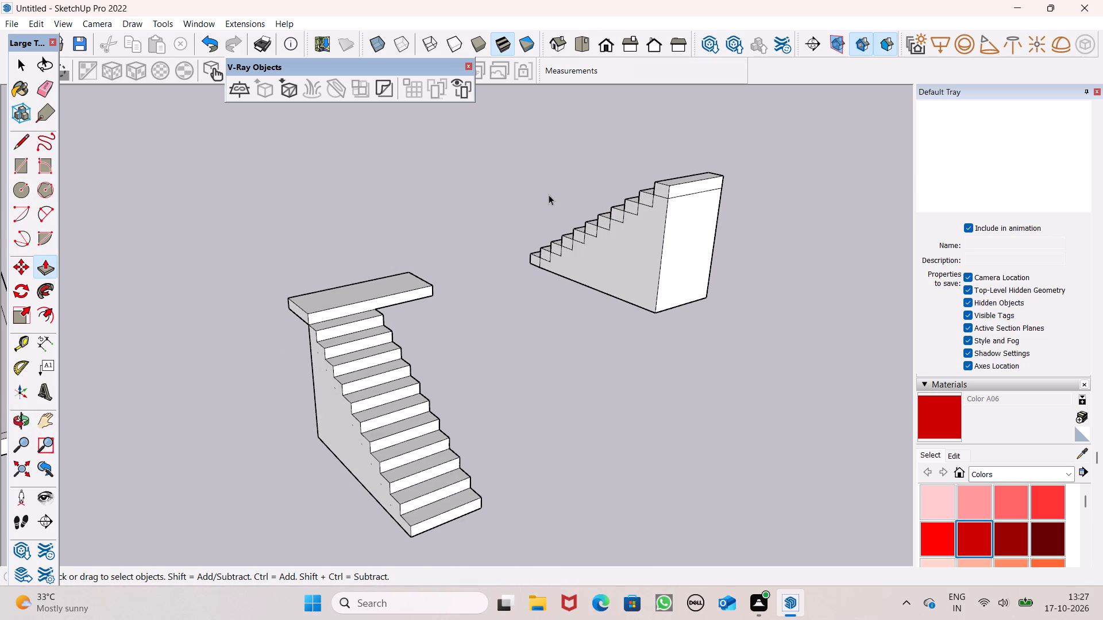
Erase the leftover step outlines from one side face of the separated upper flight, from the top step to the lowest.
scroll(549, 195, "down", 1)
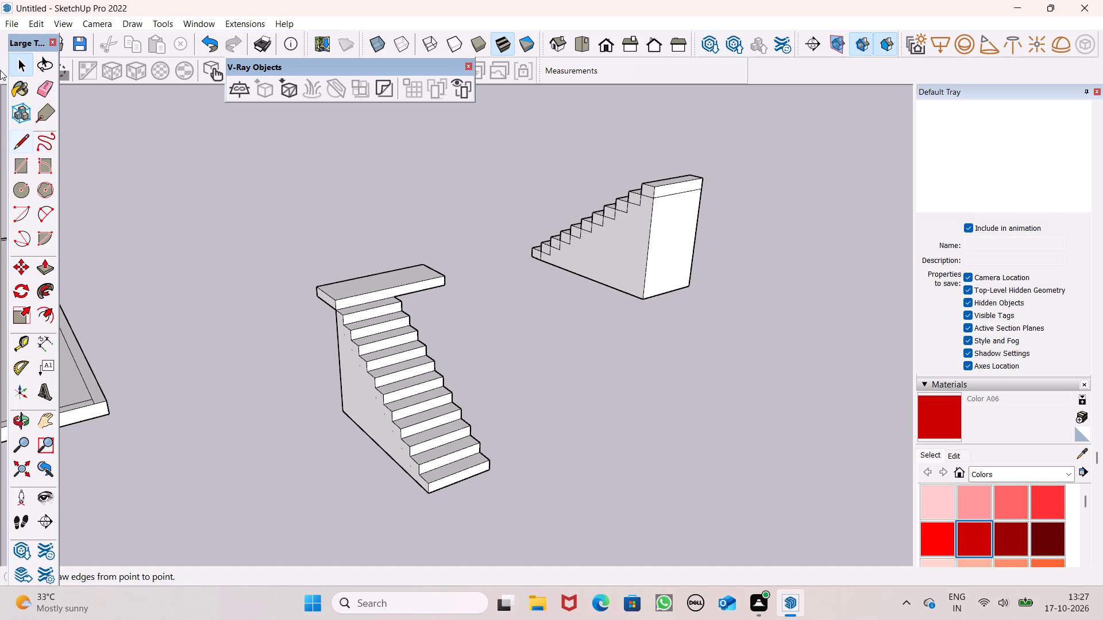
left_click(53, 87)
middle_click_drag(581, 274, 691, 304)
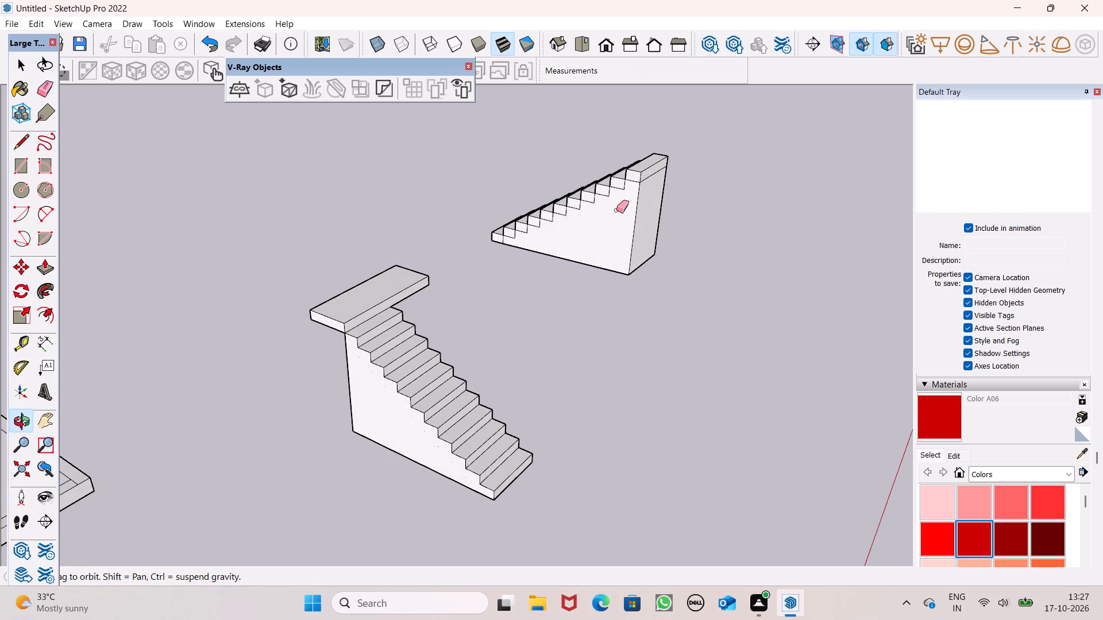
scroll(616, 210, "up", 7)
left_click_drag(645, 144, 581, 183)
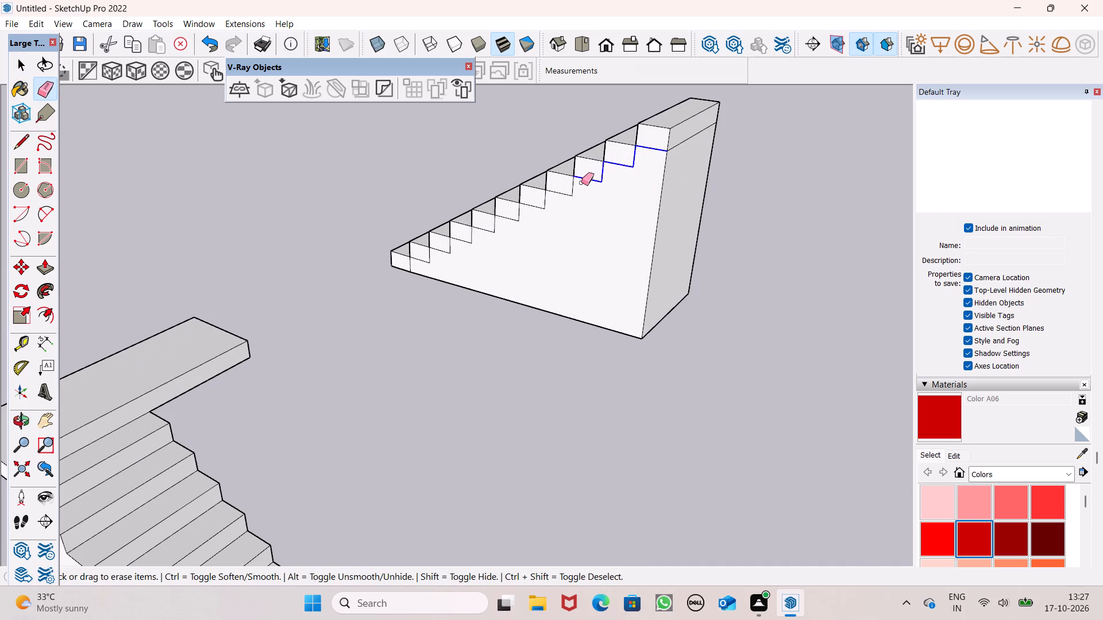
left_click_drag(581, 183, 497, 223)
left_click_drag(497, 223, 423, 258)
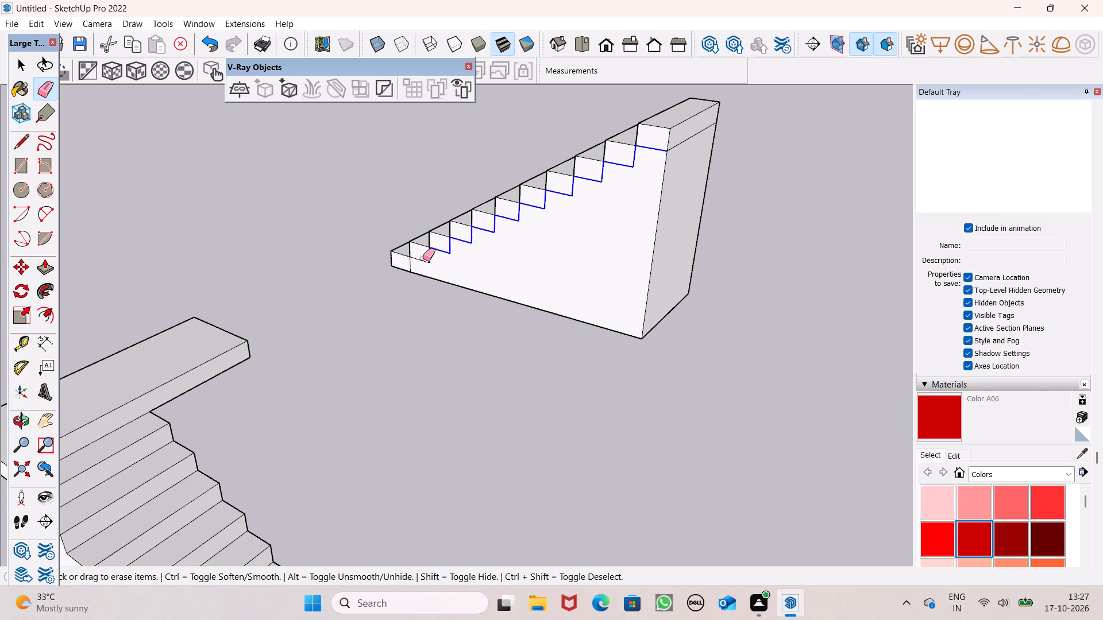
left_click_drag(423, 258, 407, 265)
Erase the seam below the top step on the tall end face of the separated flight.
scroll(590, 224, "down", 2)
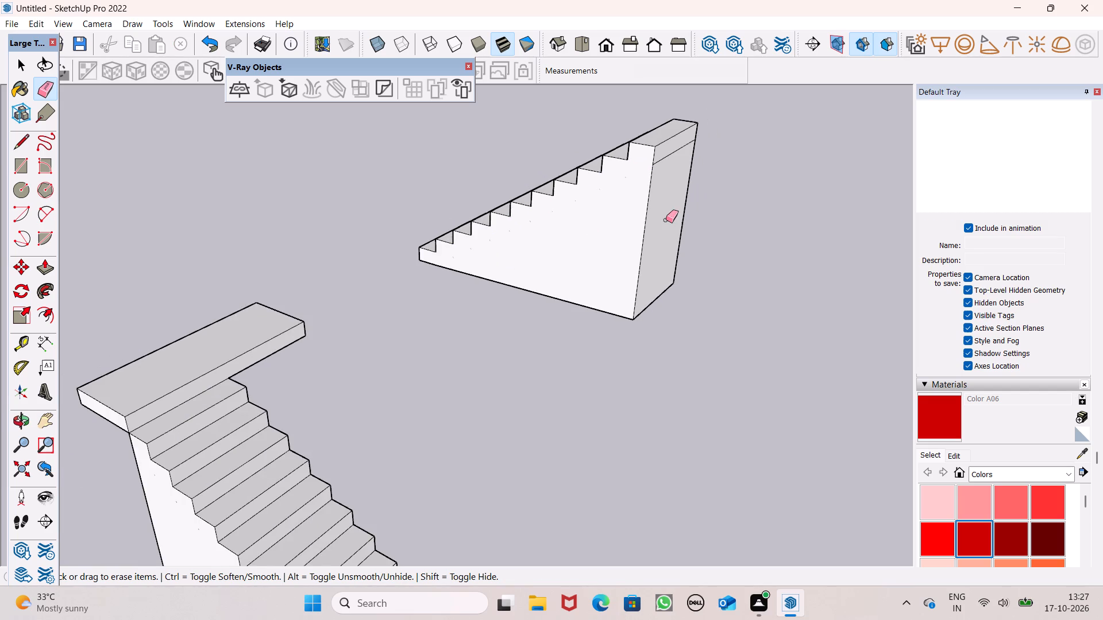
middle_click_drag(663, 220, 380, 293)
left_click(634, 291)
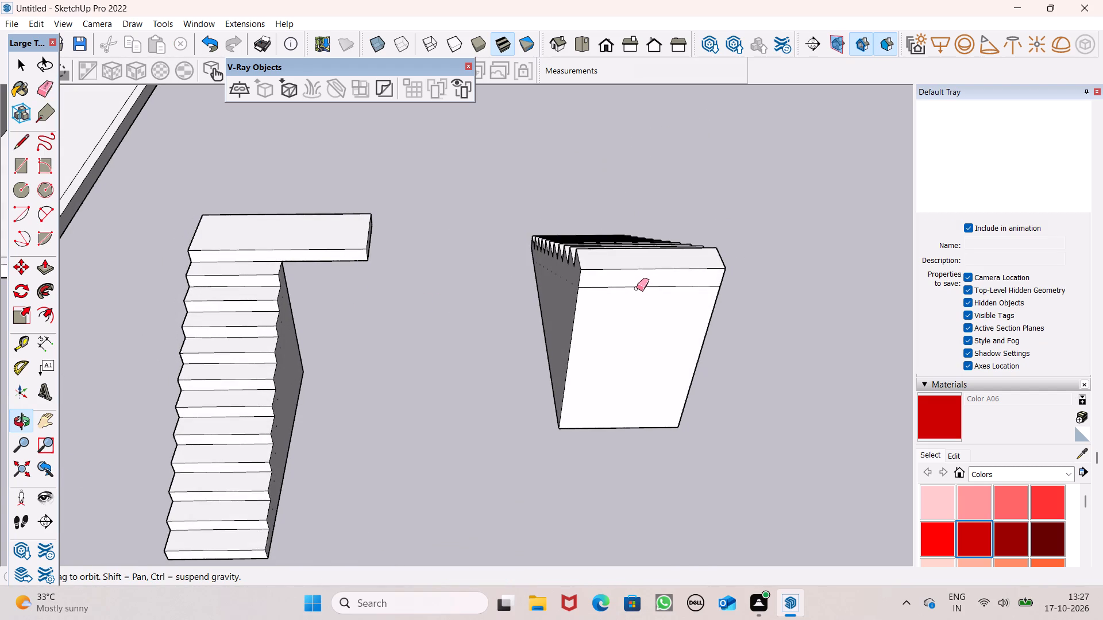
left_click_drag(641, 282, 639, 295)
Erase the leftover step outlines from the opposite side face of the separated flight, down to the lowest step.
scroll(650, 242, "down", 3)
middle_click_drag(614, 307, 596, 308)
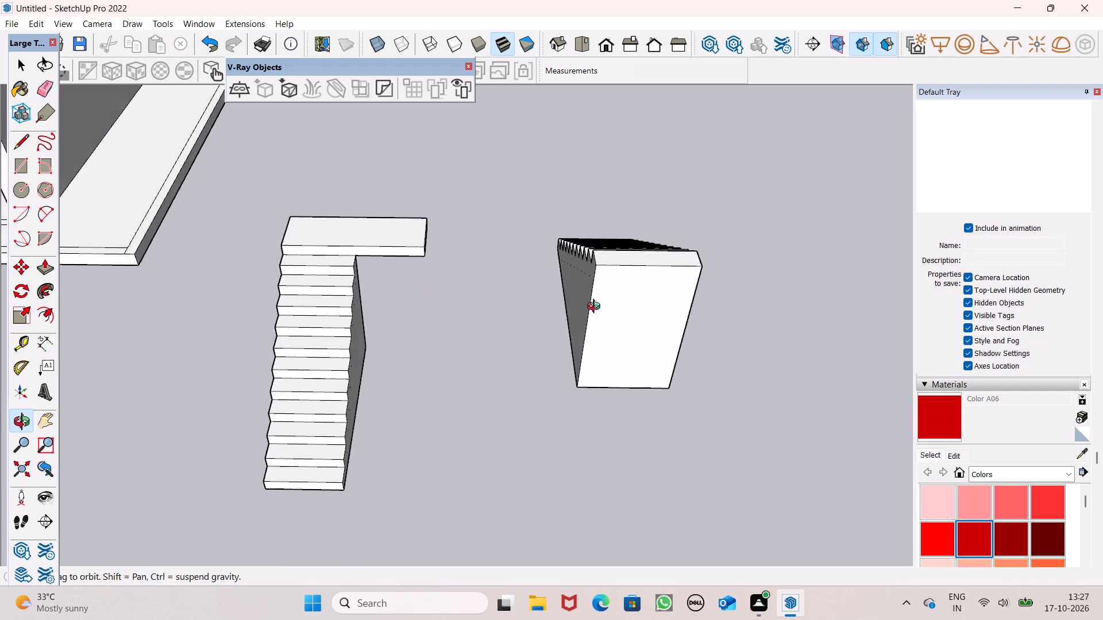
middle_click_drag(596, 308, 198, 237)
scroll(438, 320, "up", 6)
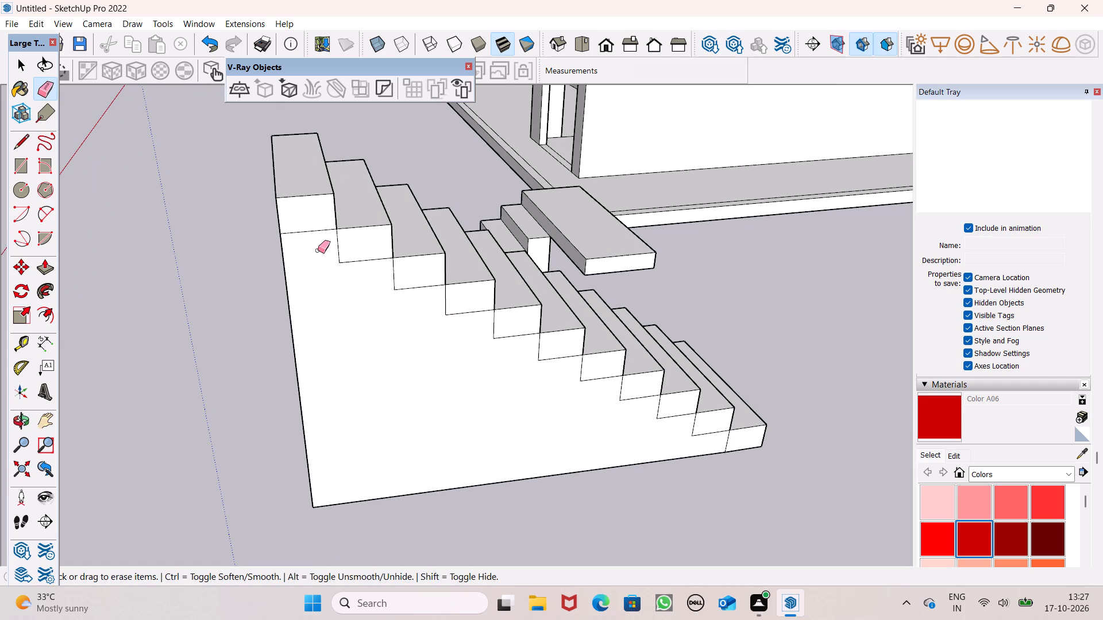
left_click_drag(316, 224, 515, 330)
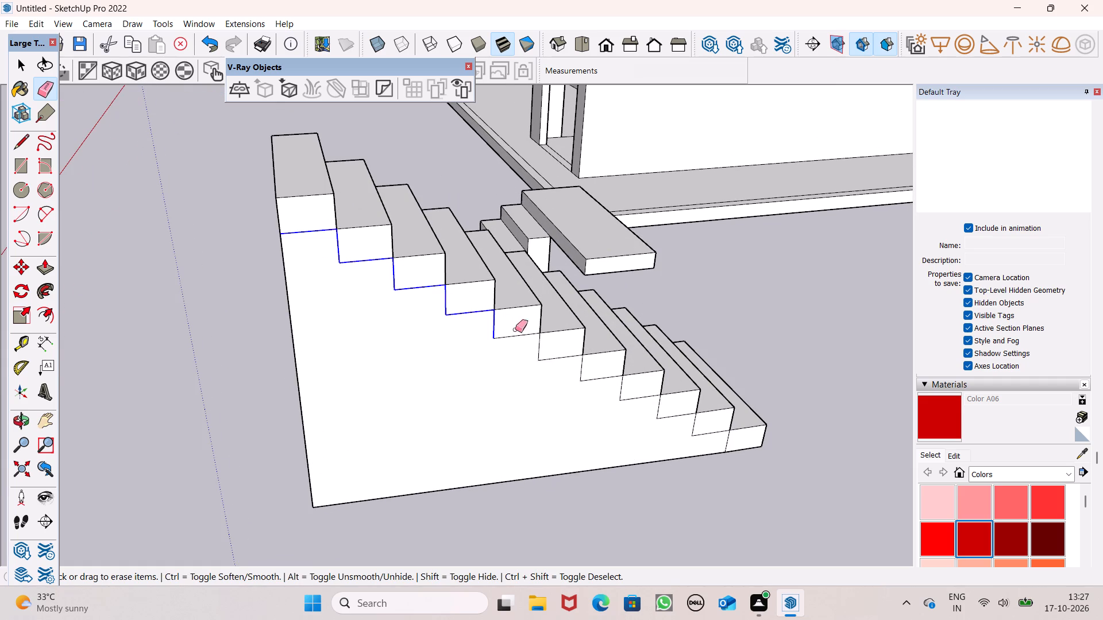
left_click_drag(515, 330, 697, 429)
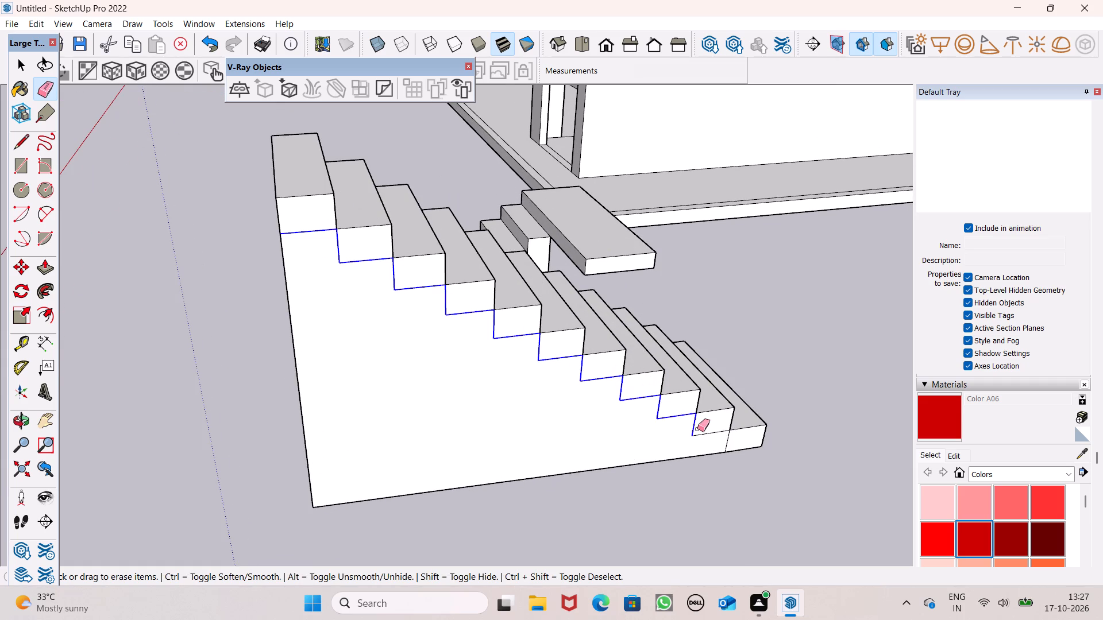
left_click_drag(697, 429, 727, 438)
left_click(869, 286)
key("space")
Select all connected geometry of the cleaned upper flight and make it a group.
scroll(869, 286, "down", 1)
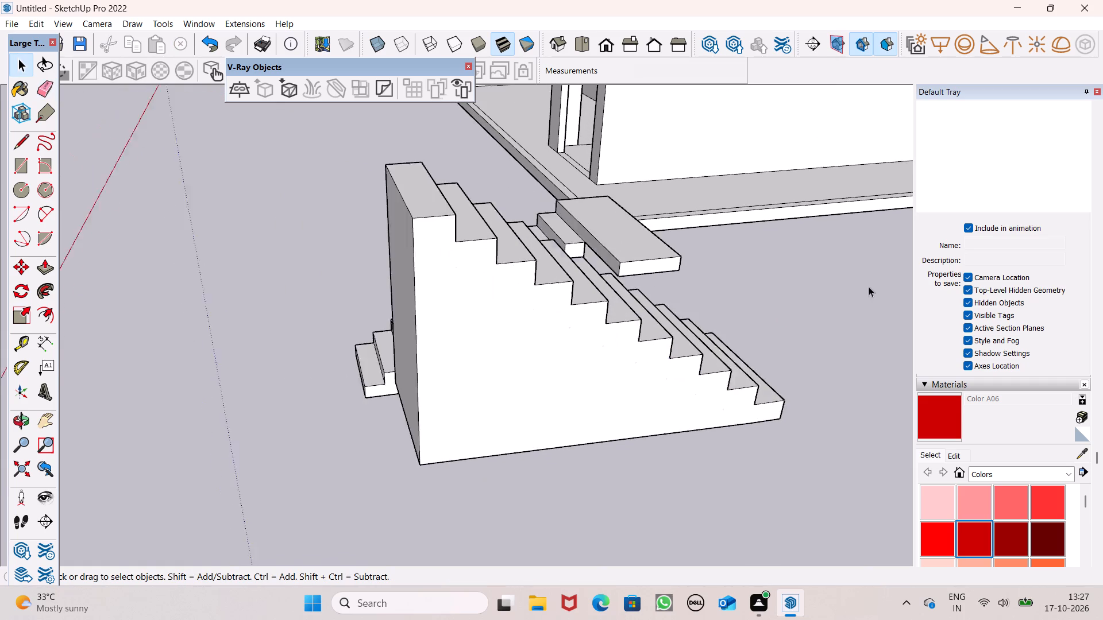
scroll(869, 286, "down", 3)
double_click(654, 317)
triple_click(650, 324)
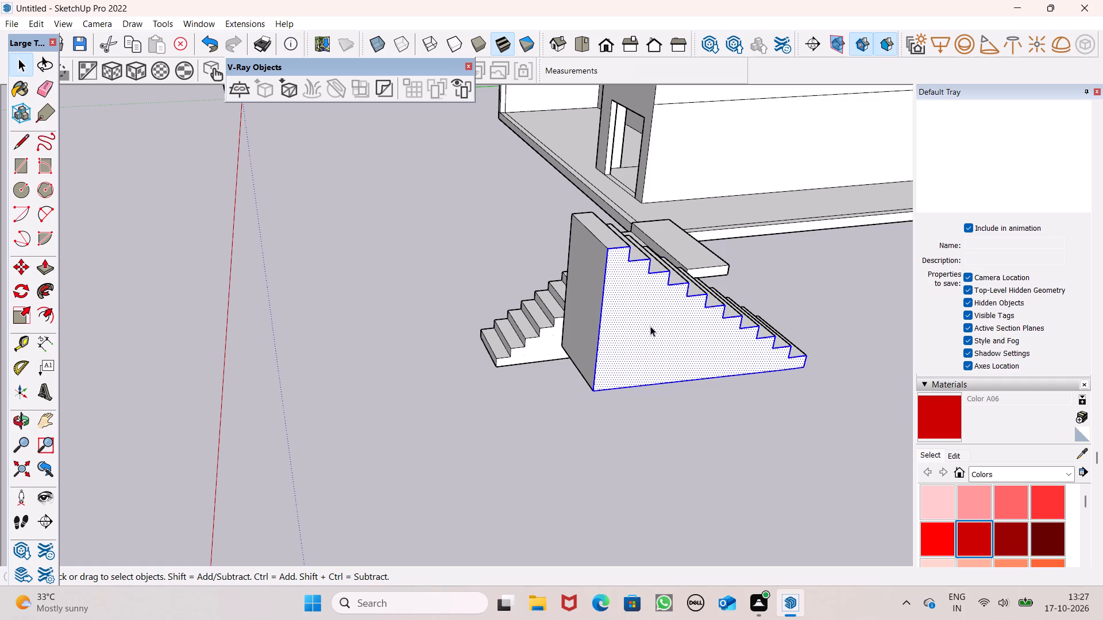
double_click(650, 326)
right_click(650, 319)
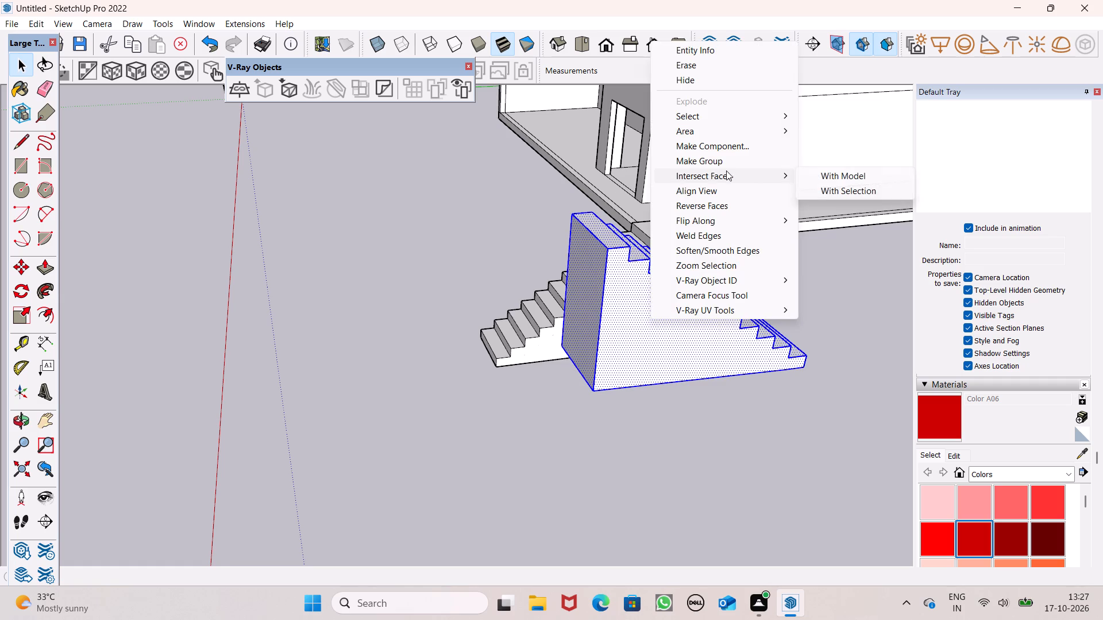
left_click(723, 165)
Move the upper flight's group about 11' 8 3/4" along the red axis so its lowest step meets the landing's corner.
scroll(524, 233, "down", 7)
middle_click_drag(599, 274, 484, 310)
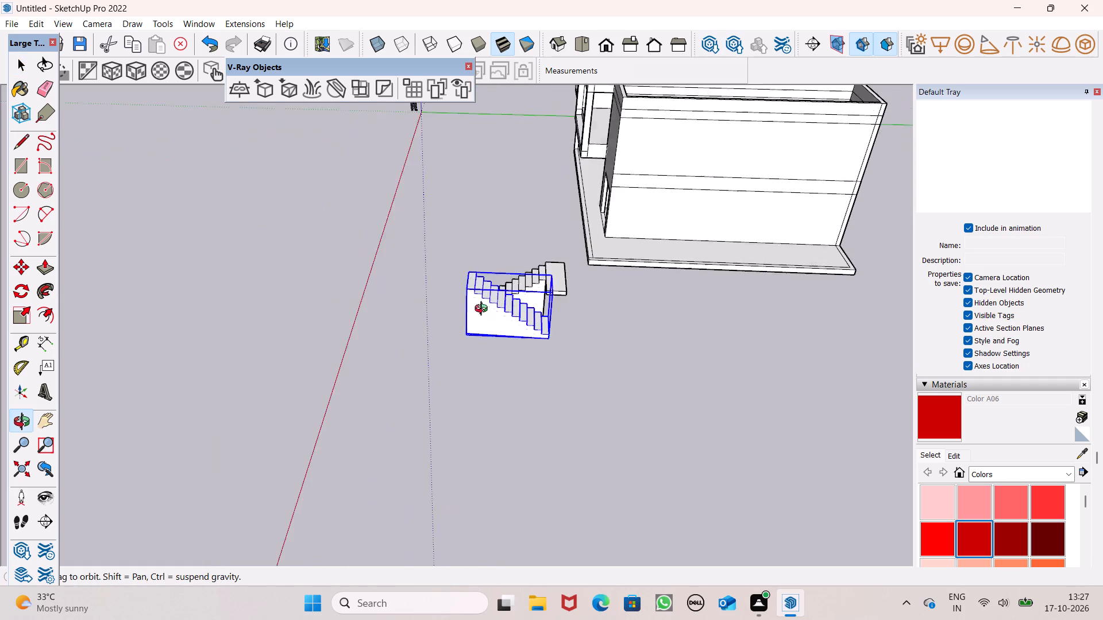
middle_click_drag(484, 310, 376, 303)
scroll(459, 241, "down", 3)
middle_click_drag(504, 286, 317, 320)
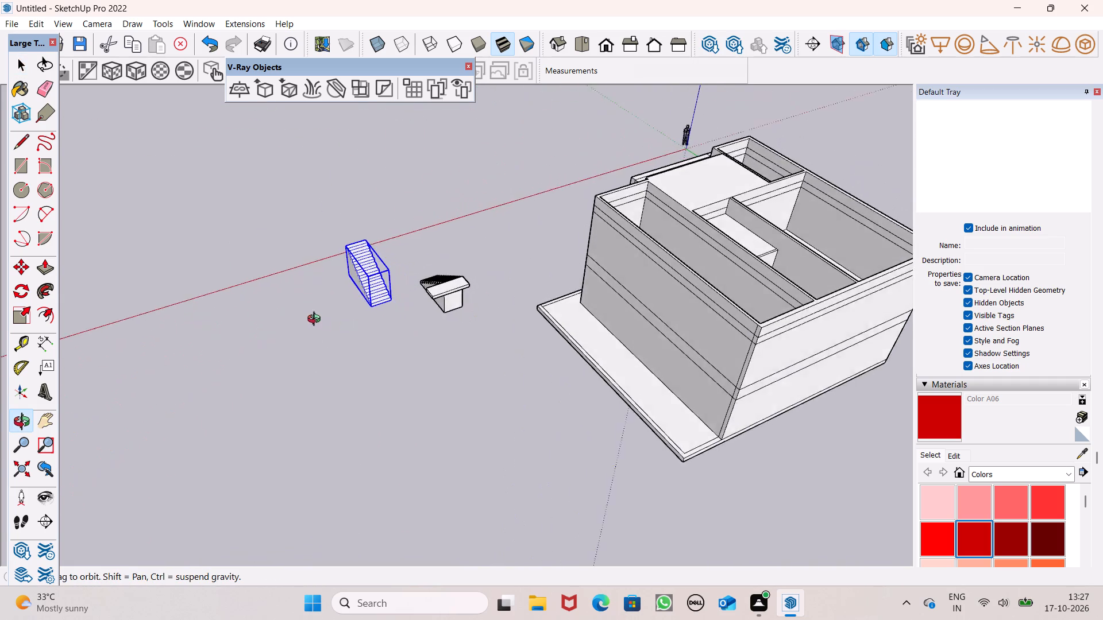
middle_click_drag(317, 320, 315, 313)
scroll(319, 307, "up", 8)
scroll(324, 276, "down", 2)
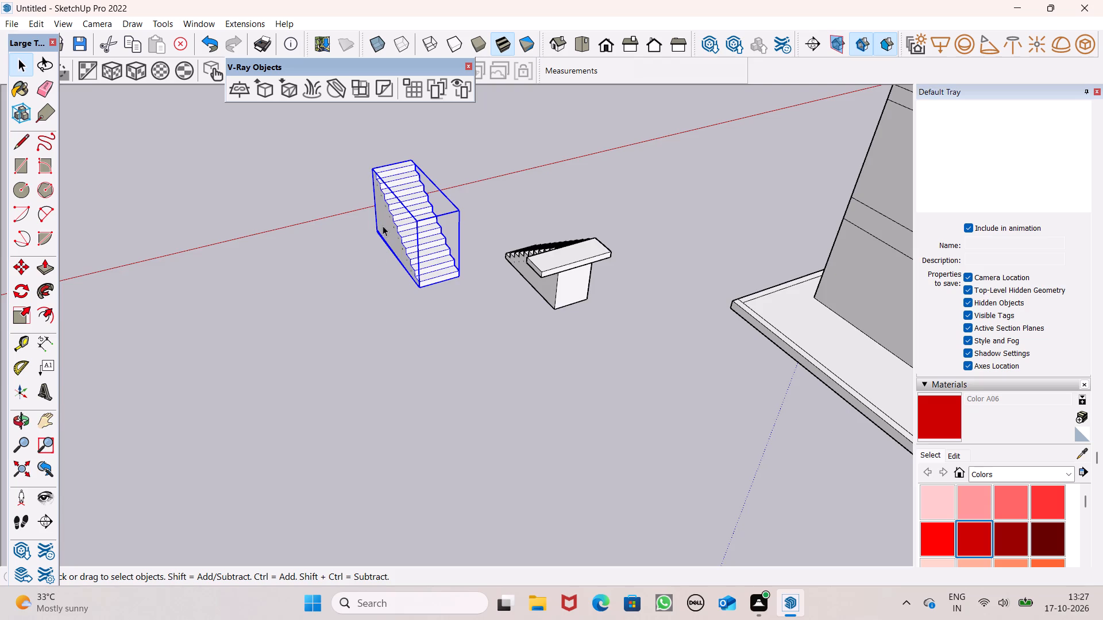
scroll(380, 175, "up", 8)
scroll(376, 175, "down", 1)
key("m")
key("Return")
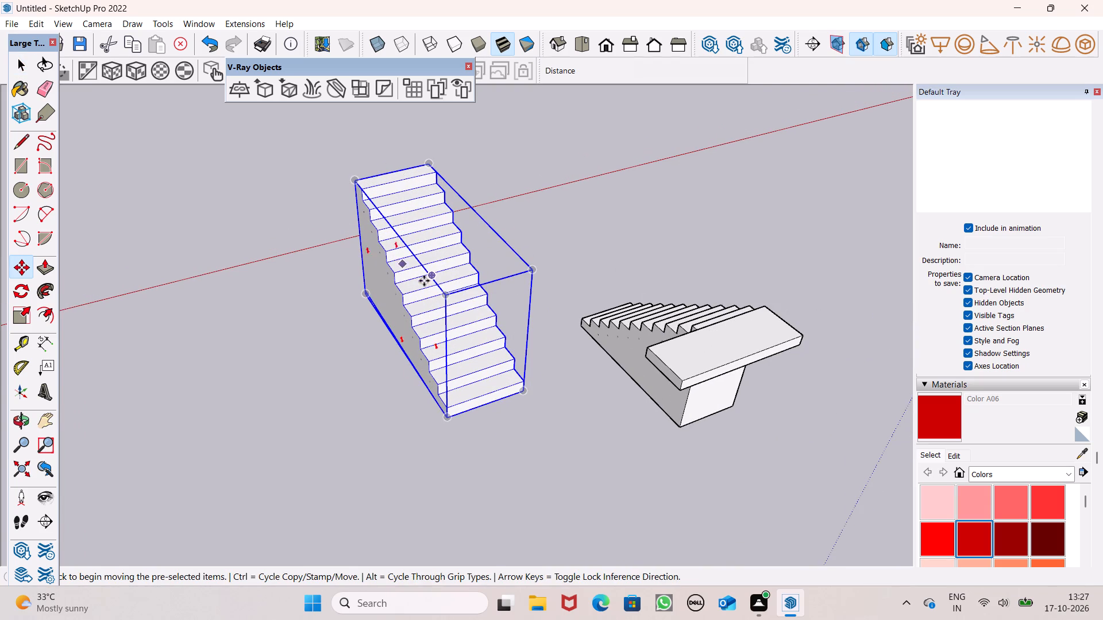
left_click_drag(524, 391, 619, 352)
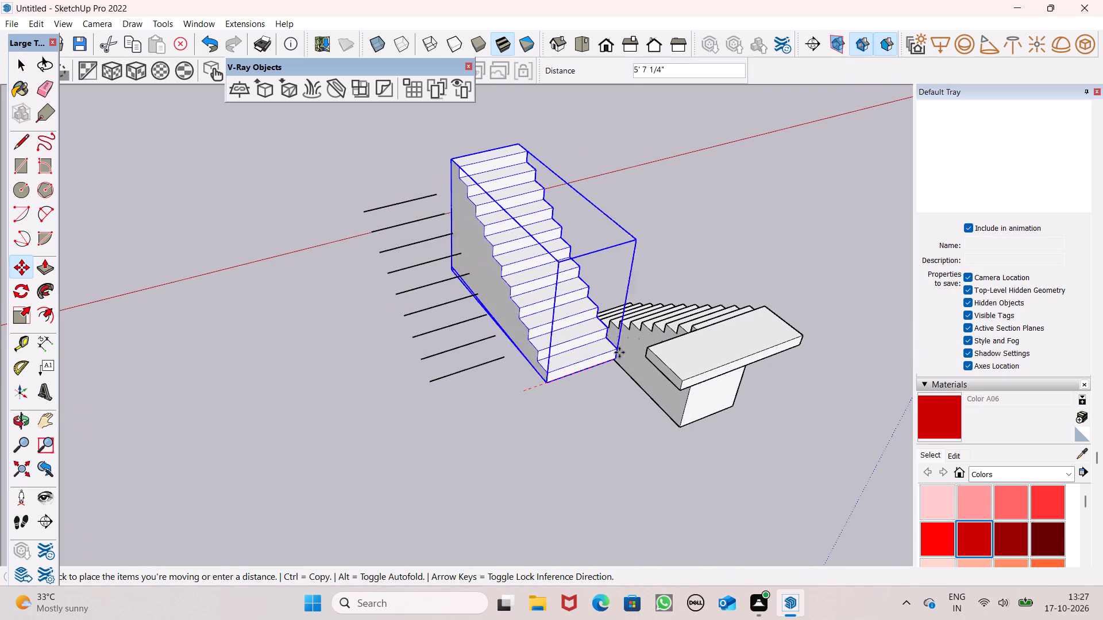
left_click_drag(619, 352, 699, 325)
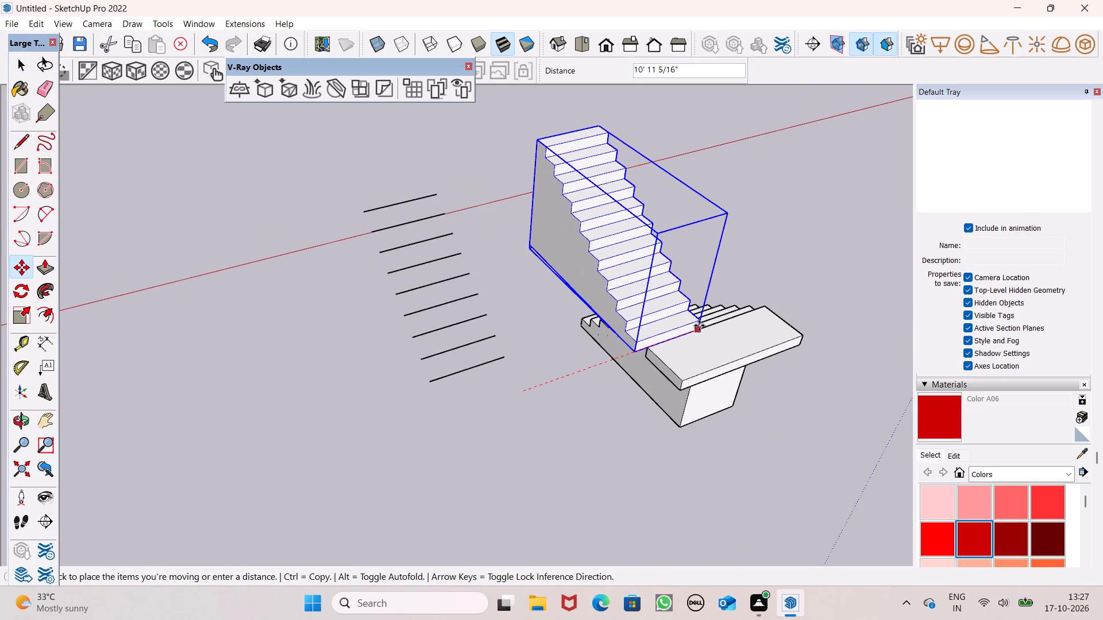
left_click_drag(699, 325, 707, 320)
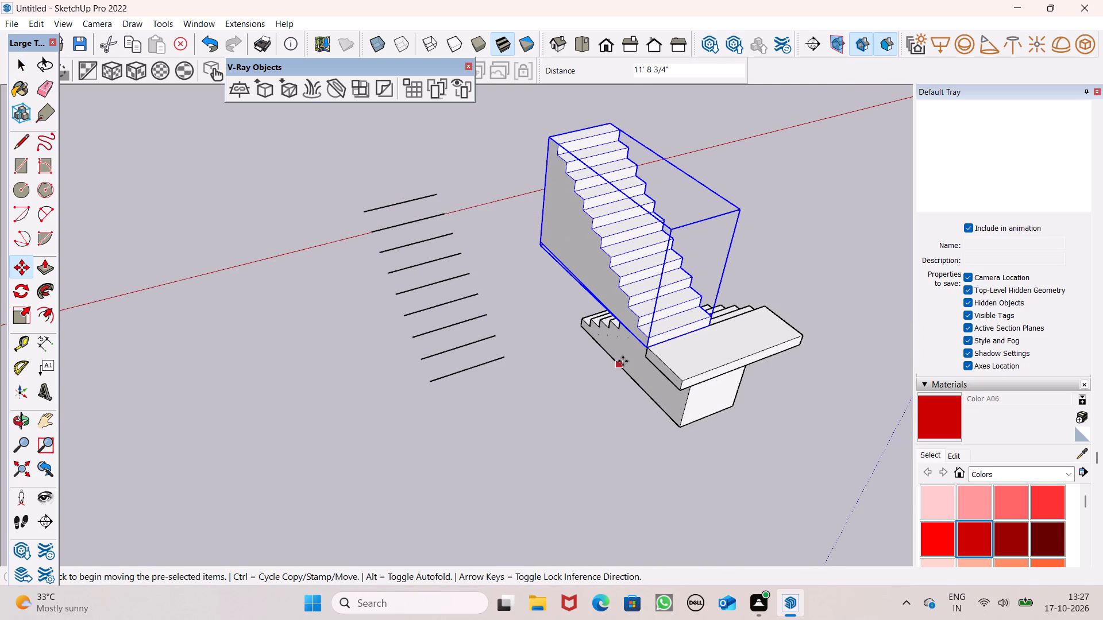
scroll(623, 361, "up", 6)
key("space")
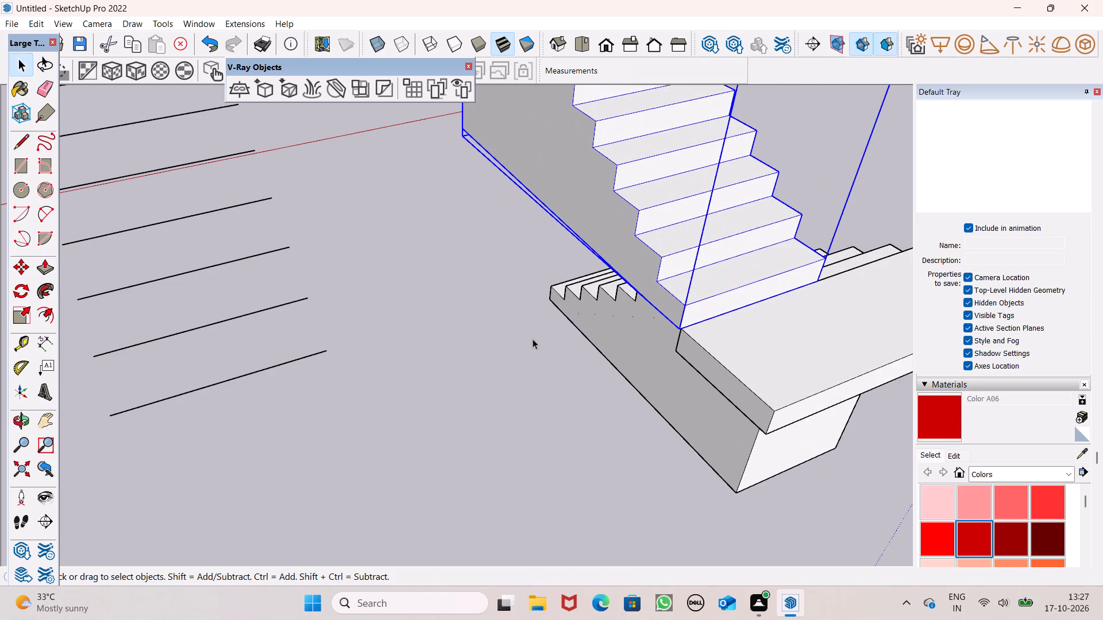
left_click(533, 339)
Examine the join between the upper flight, the landing and the lower flight from the side and from above.
middle_click_drag(596, 378, 699, 285)
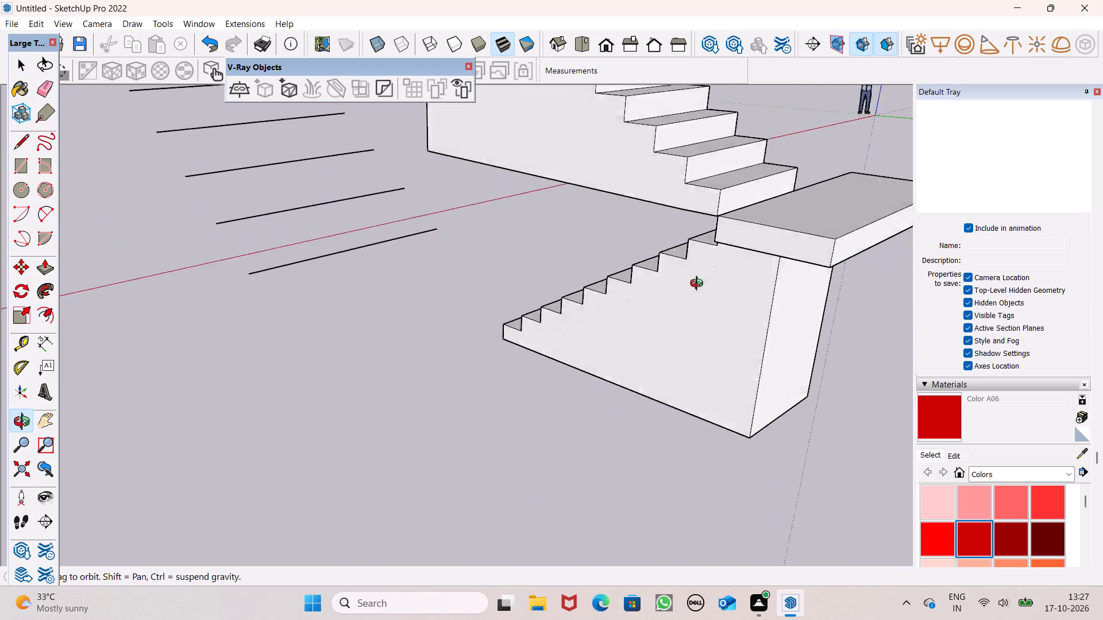
middle_click_drag(699, 285, 861, 200)
scroll(718, 196, "up", 9)
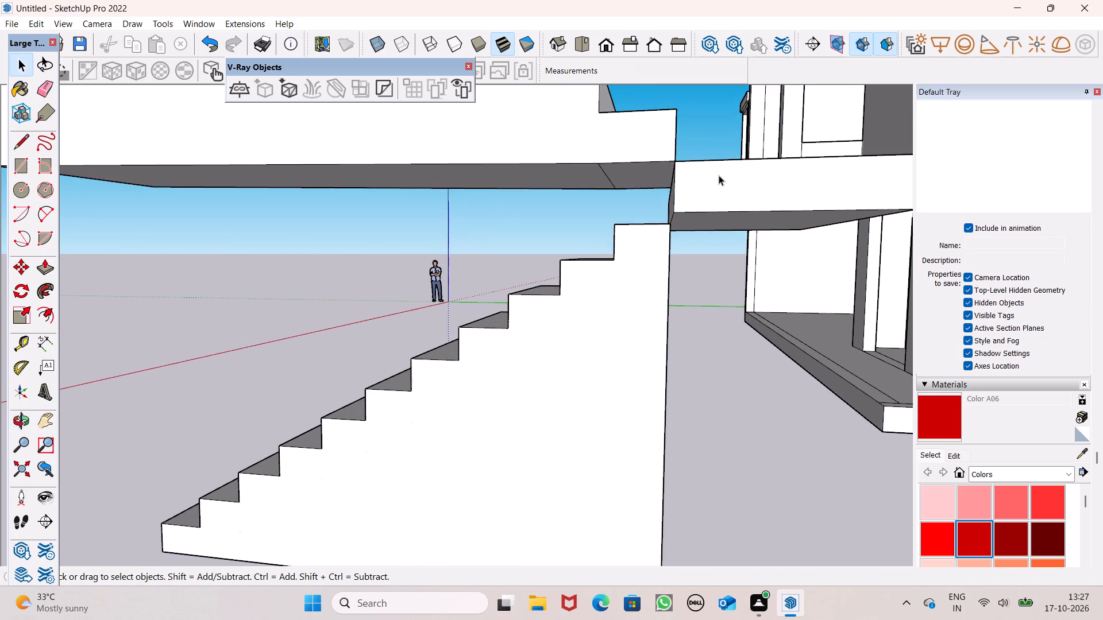
middle_click_drag(718, 175, 675, 258)
scroll(749, 232, "down", 2)
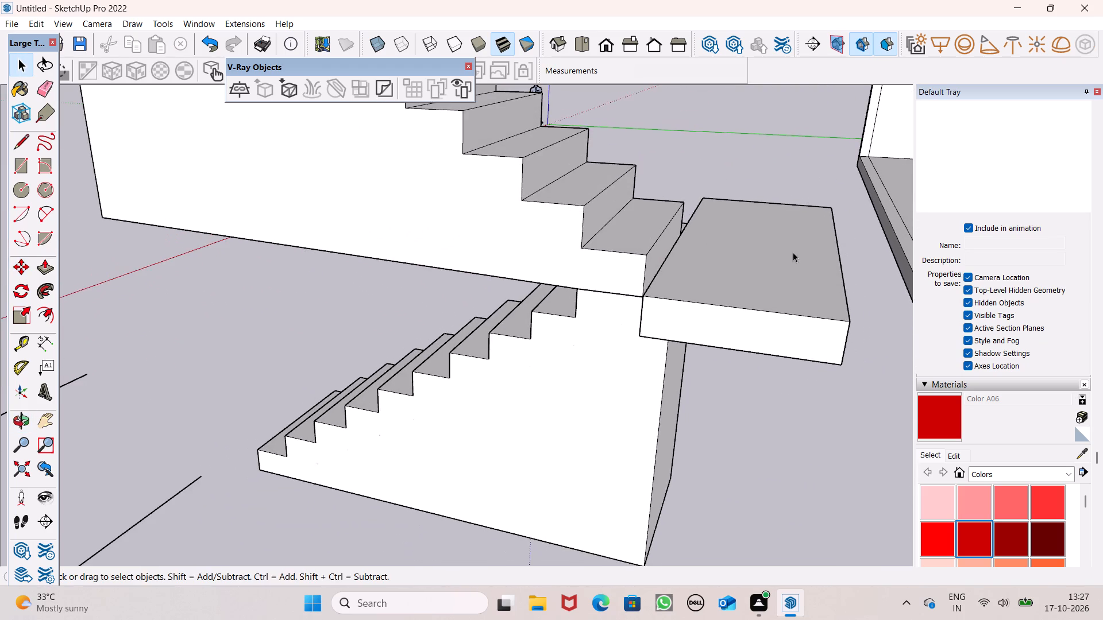
middle_click_drag(793, 253, 626, 321)
scroll(640, 293, "down", 12)
Delete the row of loose parallel edges left behind at the upper flight's former position.
middle_click_drag(645, 284, 642, 293)
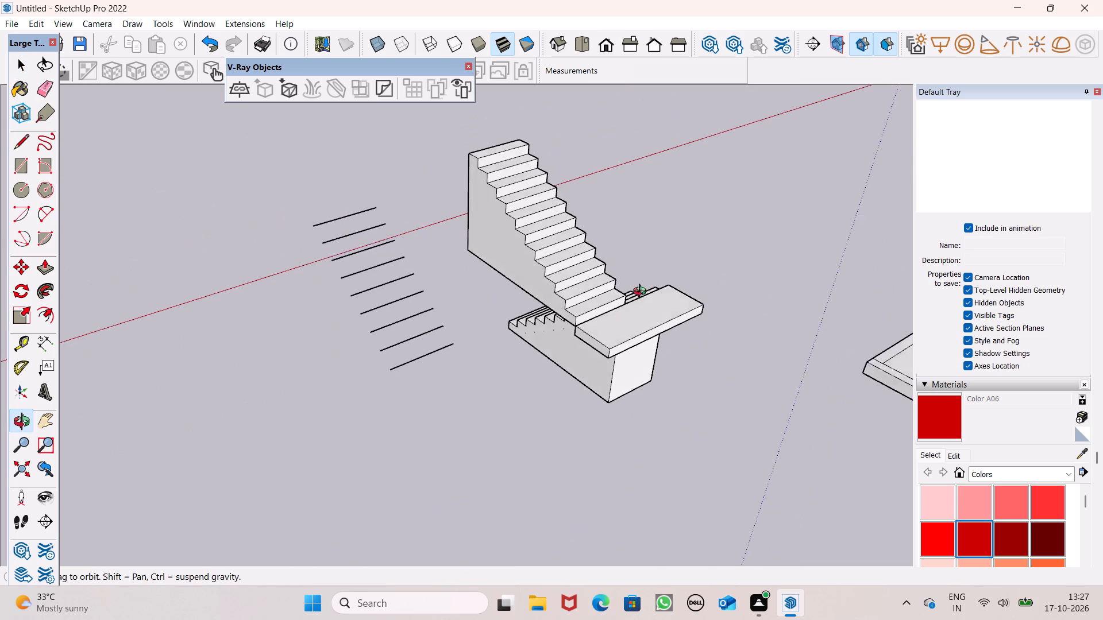
middle_click_drag(642, 293, 618, 304)
left_click_drag(267, 188, 440, 431)
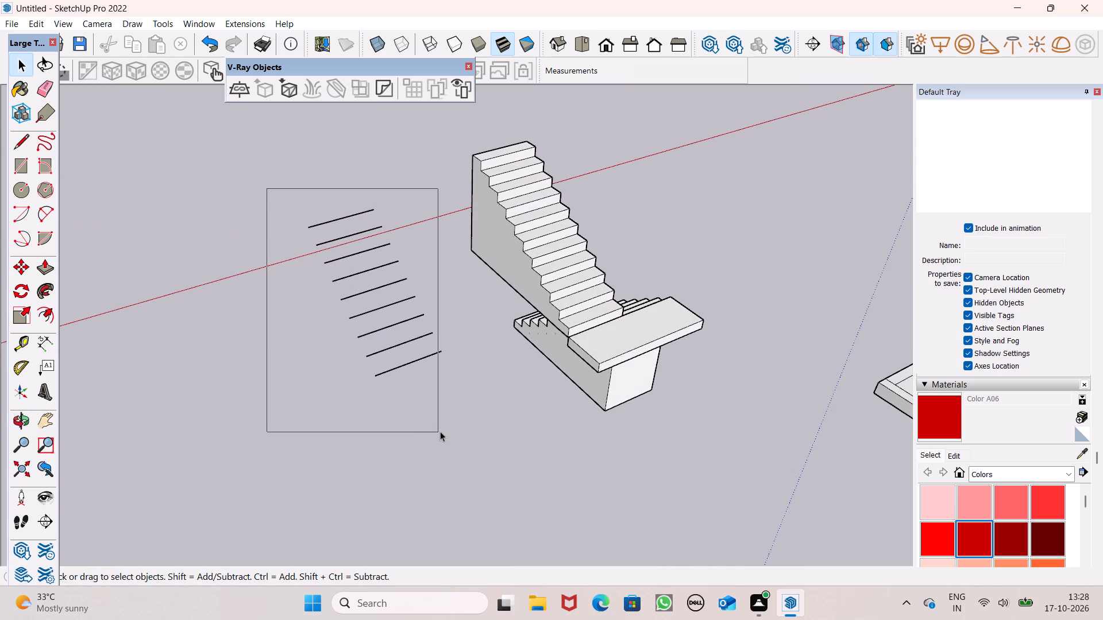
left_click_drag(440, 431, 451, 436)
key("Delete")
Select the upper flight, landing and lower flight together and make the whole staircase one group.
scroll(446, 355, "down", 2)
middle_click_drag(536, 341, 516, 359)
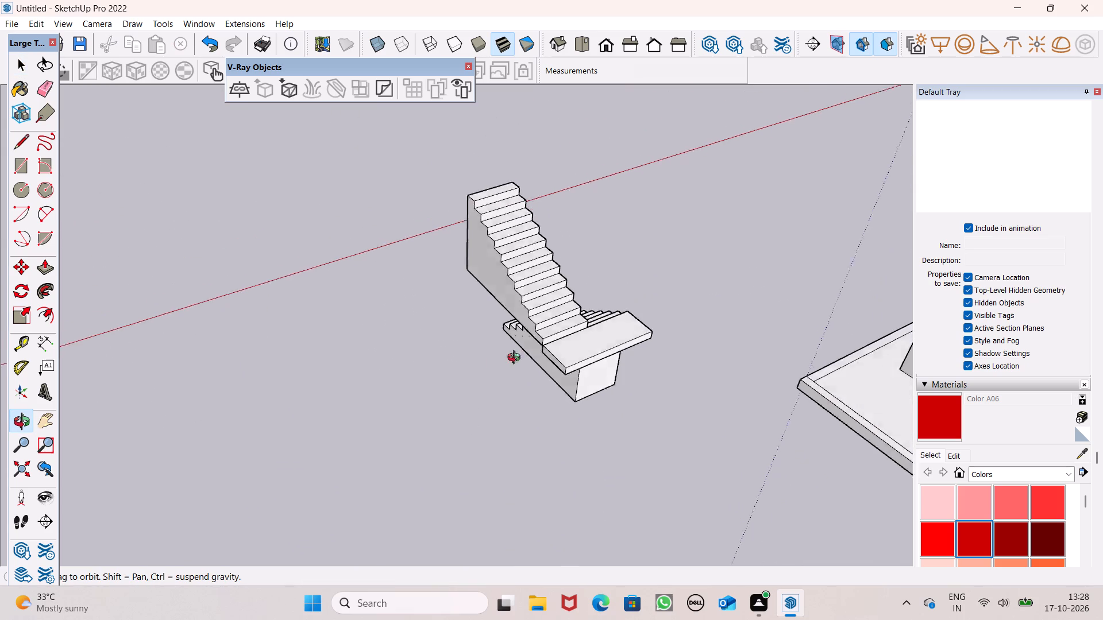
middle_click_drag(516, 359, 566, 125)
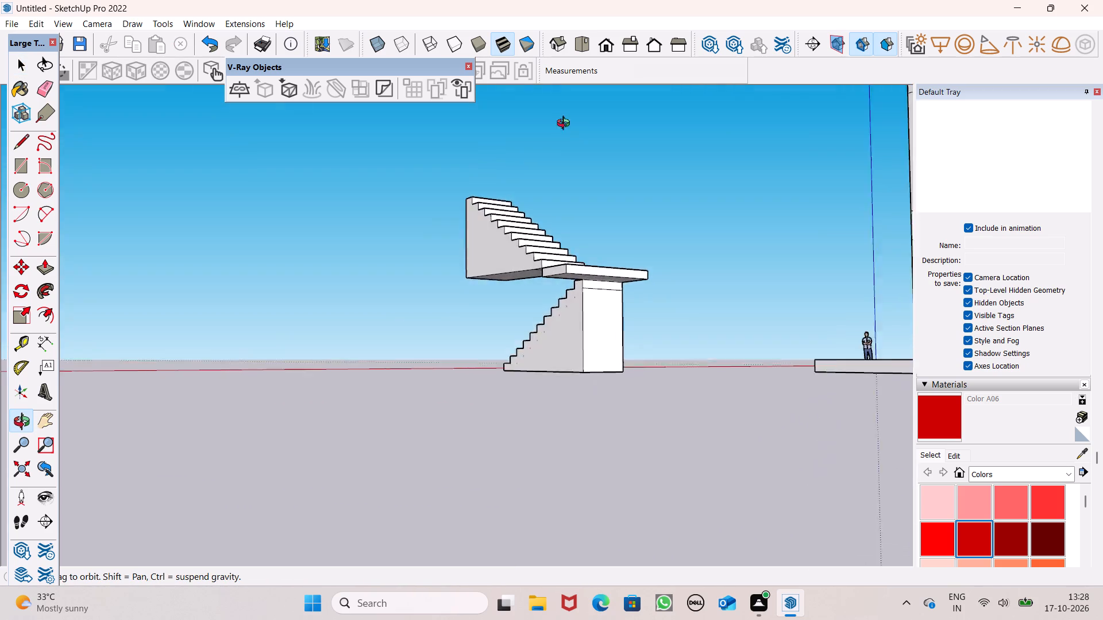
middle_click_drag(566, 125, 385, 386)
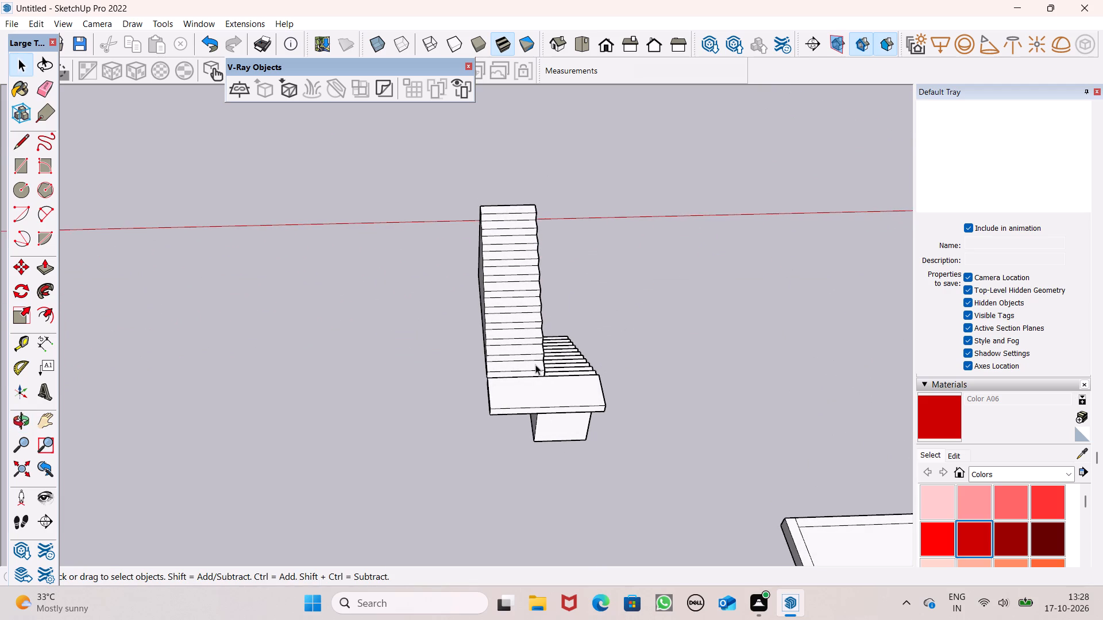
double_click(537, 363)
left_click(489, 443)
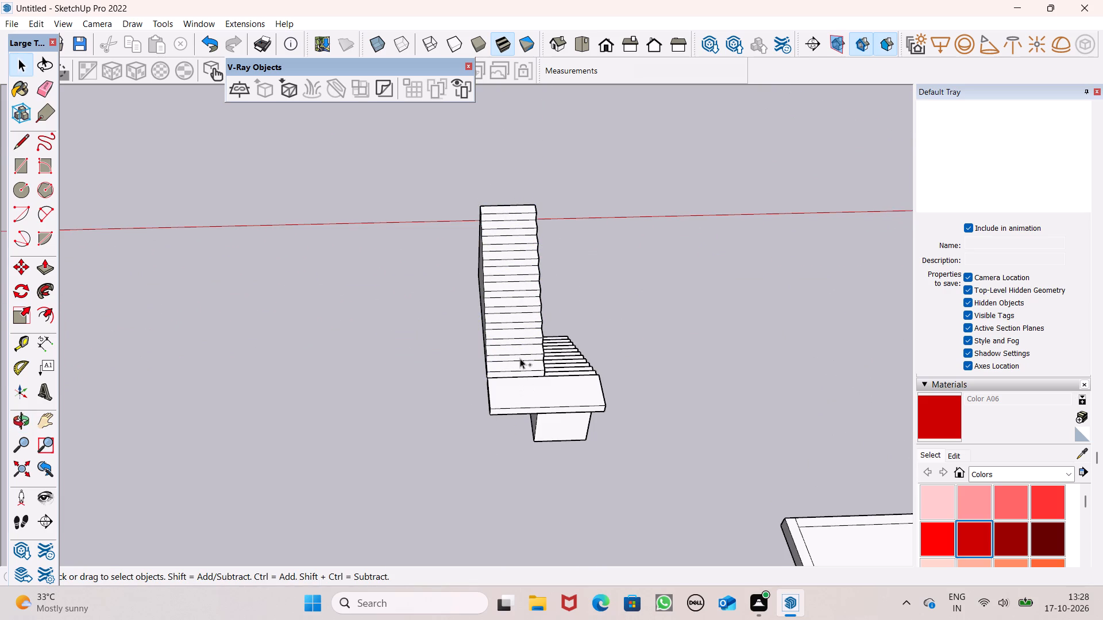
left_click(520, 358, "ctrl")
left_click(562, 366, "ctrl")
triple_click(551, 387, "ctrl")
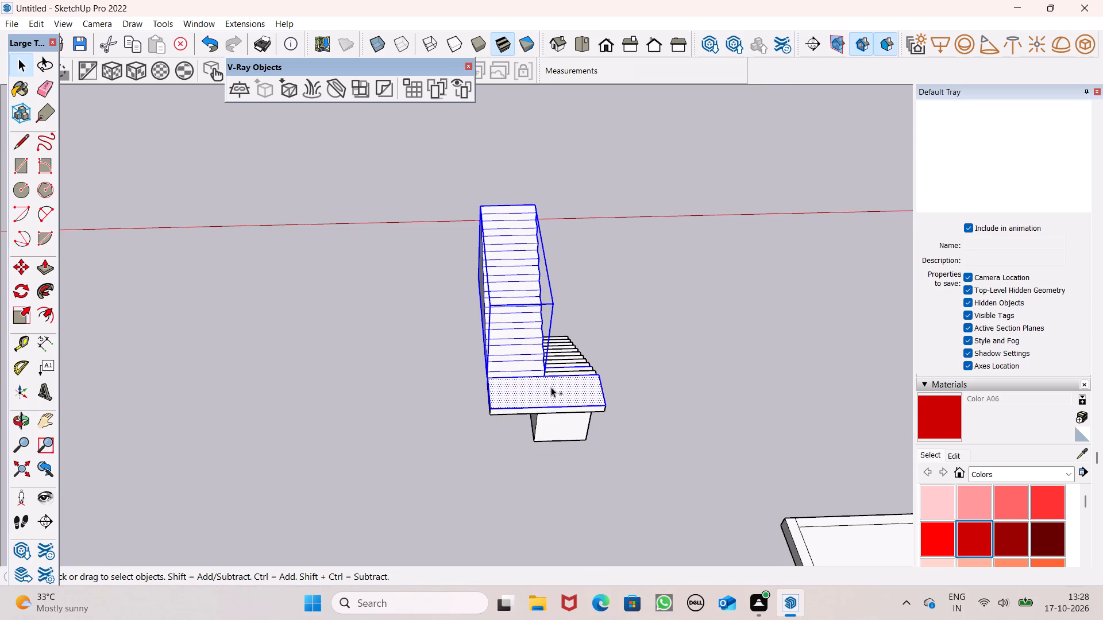
left_click(551, 388, "ctrl")
right_click_drag(551, 388, 550, 383, "ctrl")
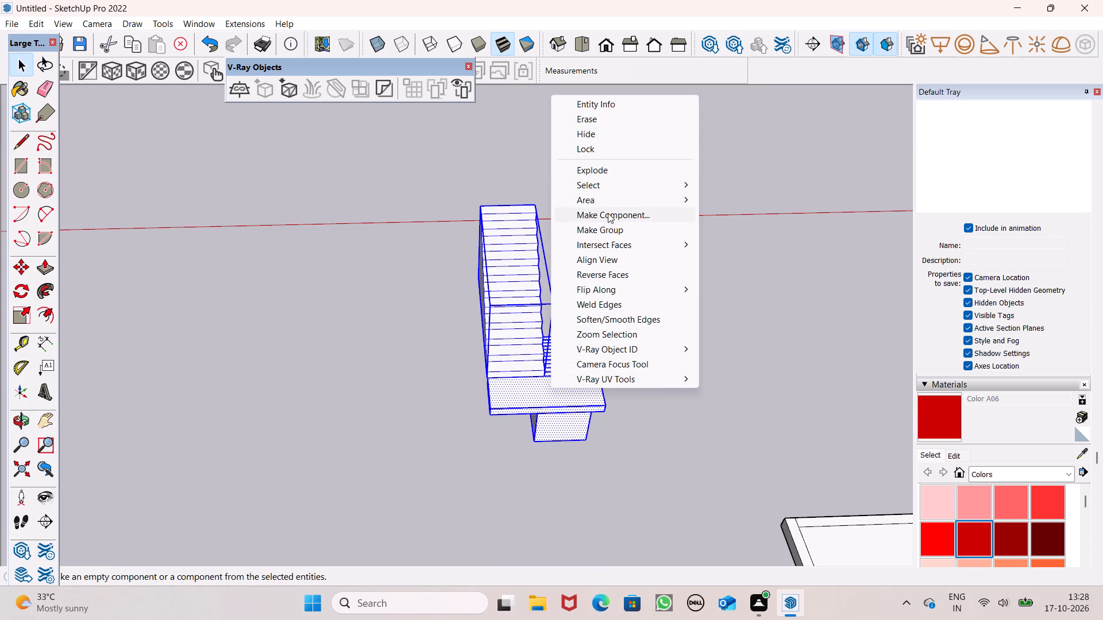
left_click(603, 234, "ctrl")
Move the grouped staircase well clear of its current spot to expose any loose edges left behind.
scroll(450, 273, "down", 1)
key("m")
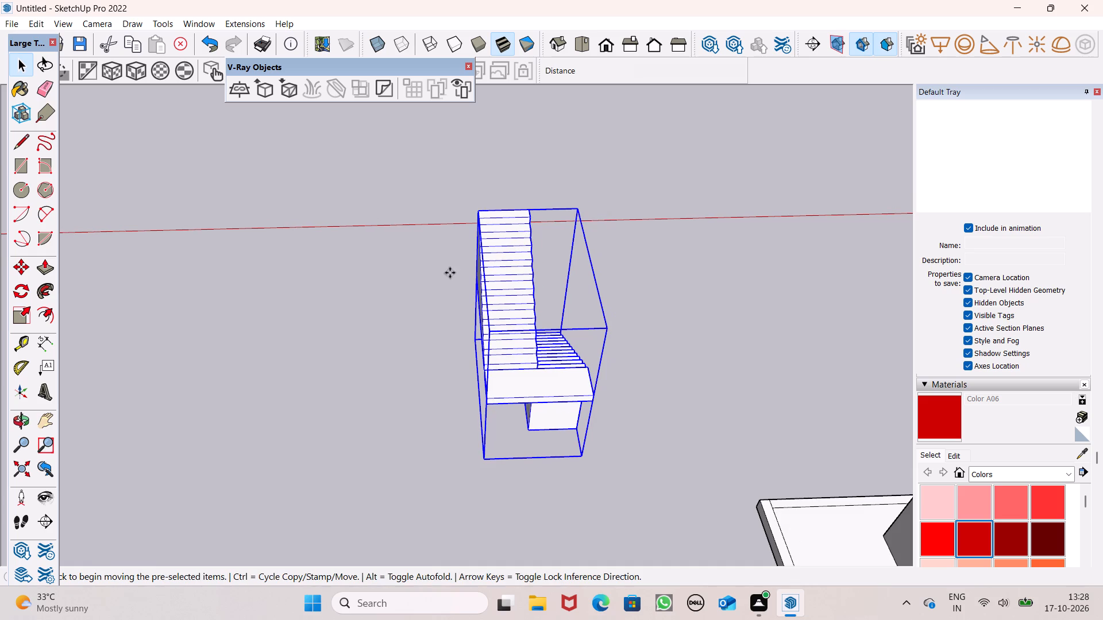
key("Return")
left_click_drag(583, 462, 814, 416)
key("space")
Delete the loose parallel edges left behind at the staircase's former position.
left_click(592, 386)
left_click_drag(463, 321, 642, 438)
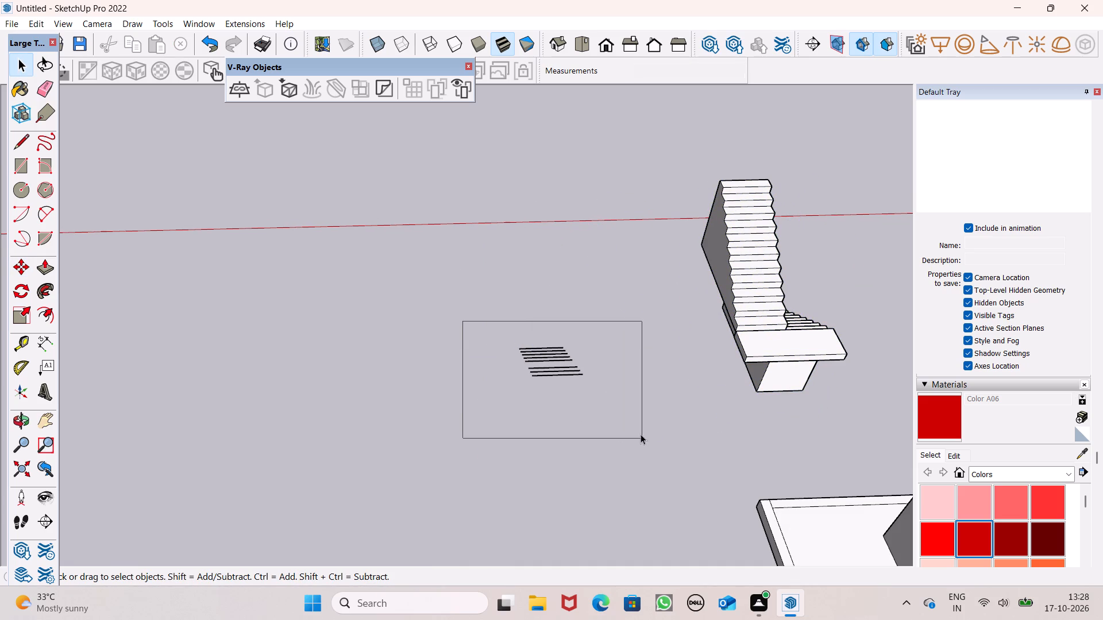
key("Delete")
Move the grouped staircase from beside the house into the long stair room along the outer side wall.
scroll(459, 331, "down", 12)
middle_click_drag(591, 358, 582, 373)
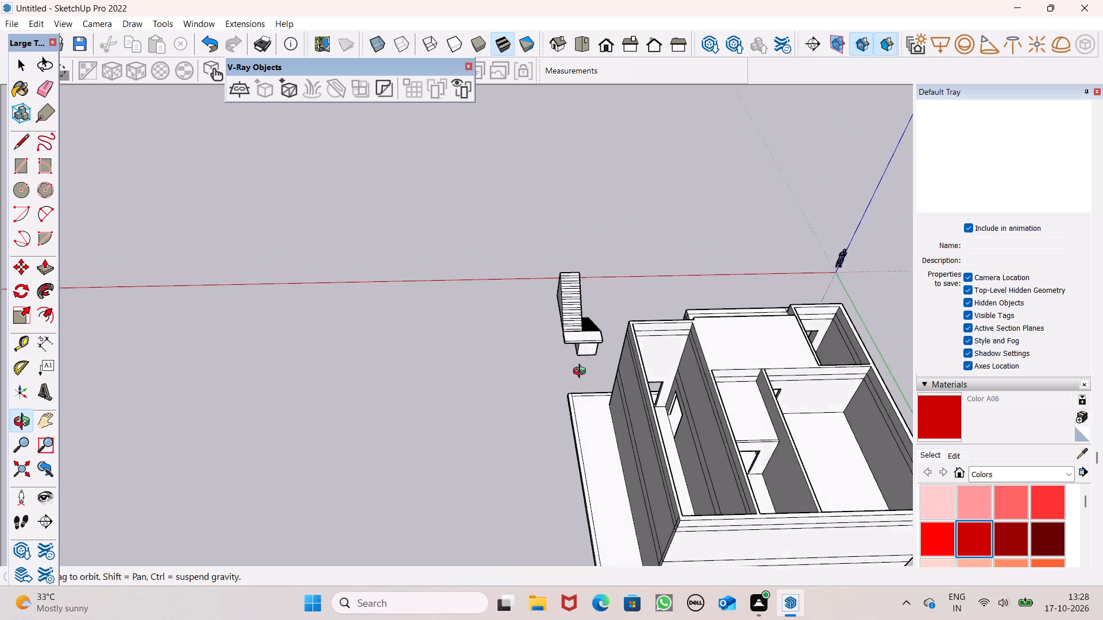
middle_click_drag(582, 373, 523, 389)
scroll(598, 368, "up", 5)
left_click(613, 366)
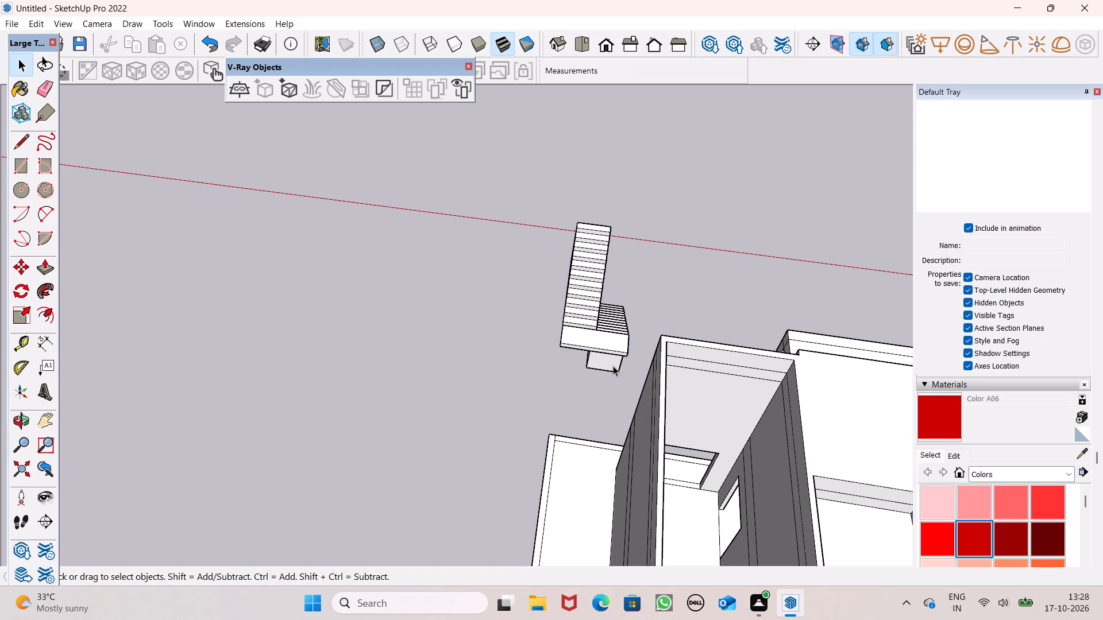
key("m")
key("Return")
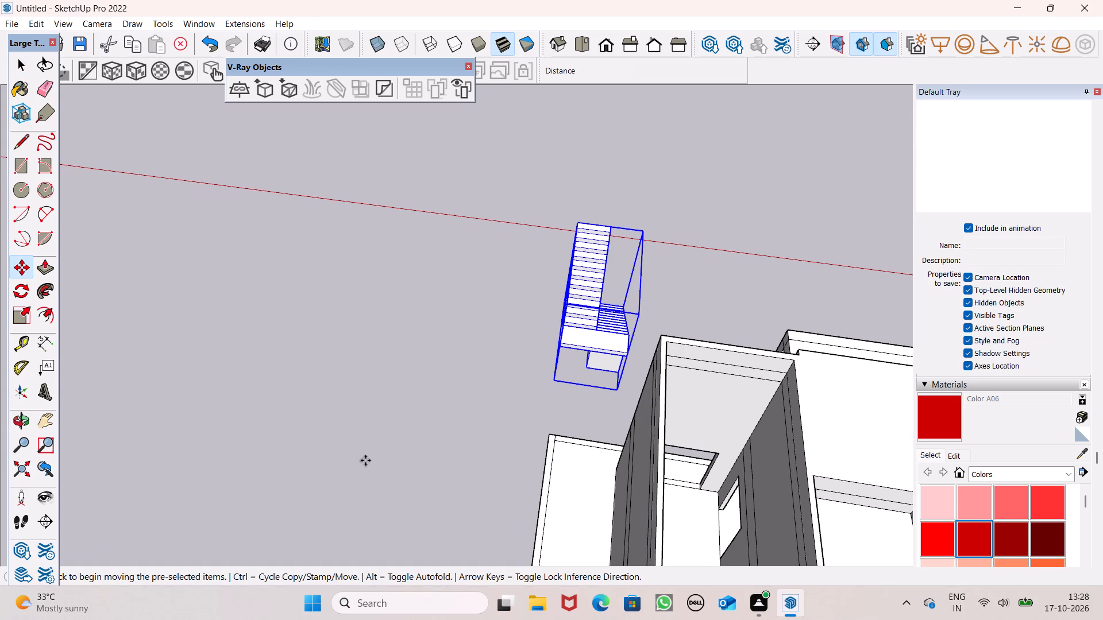
left_click_drag(613, 395, 730, 584)
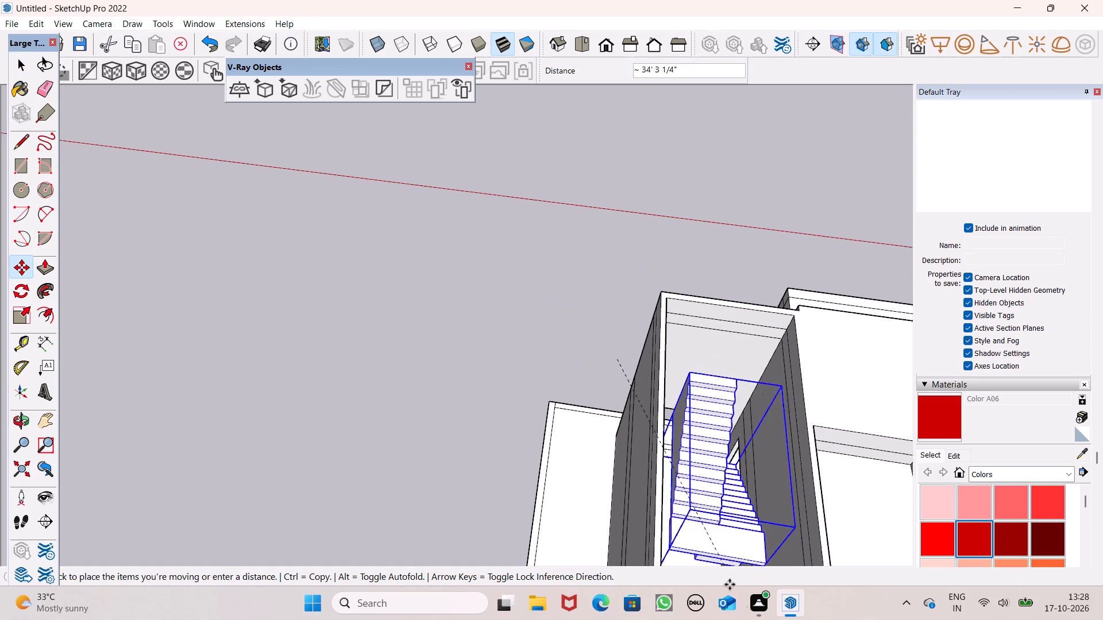
left_click_drag(730, 584, 718, 603)
Adjust the staircase by its lower front corner so it sits on the stair room floor behind the front doorway.
middle_click_drag(646, 556, 771, 580)
scroll(769, 582, "up", 1)
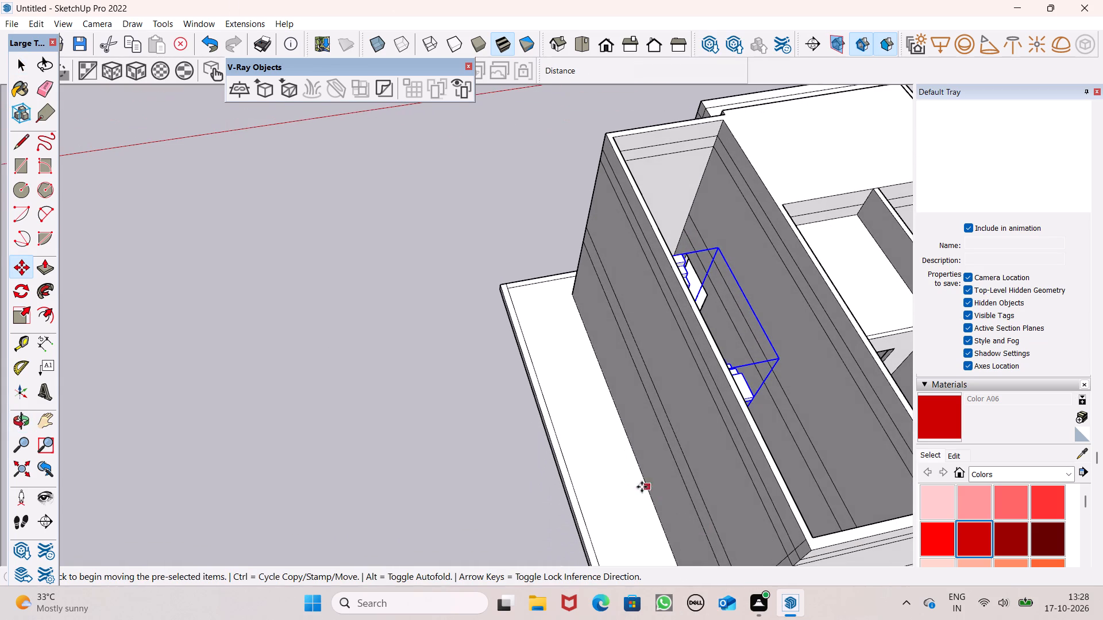
middle_click_drag(708, 336, 695, 343)
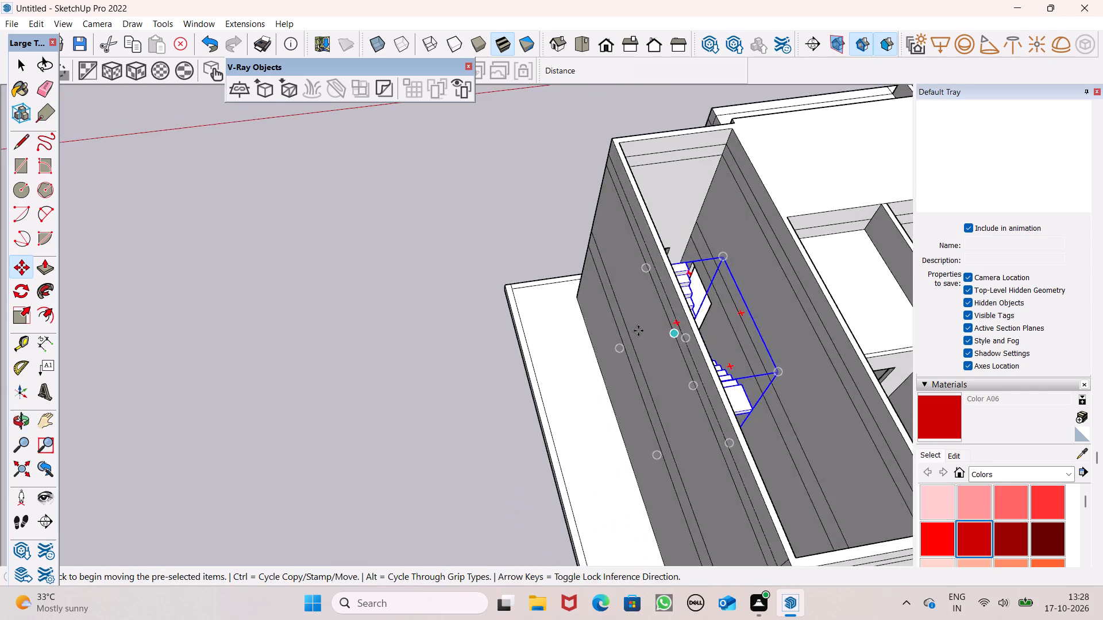
scroll(625, 330, "up", 1)
middle_click_drag(623, 330, 905, 284)
scroll(534, 288, "down", 4)
middle_click_drag(381, 303, 1035, 234)
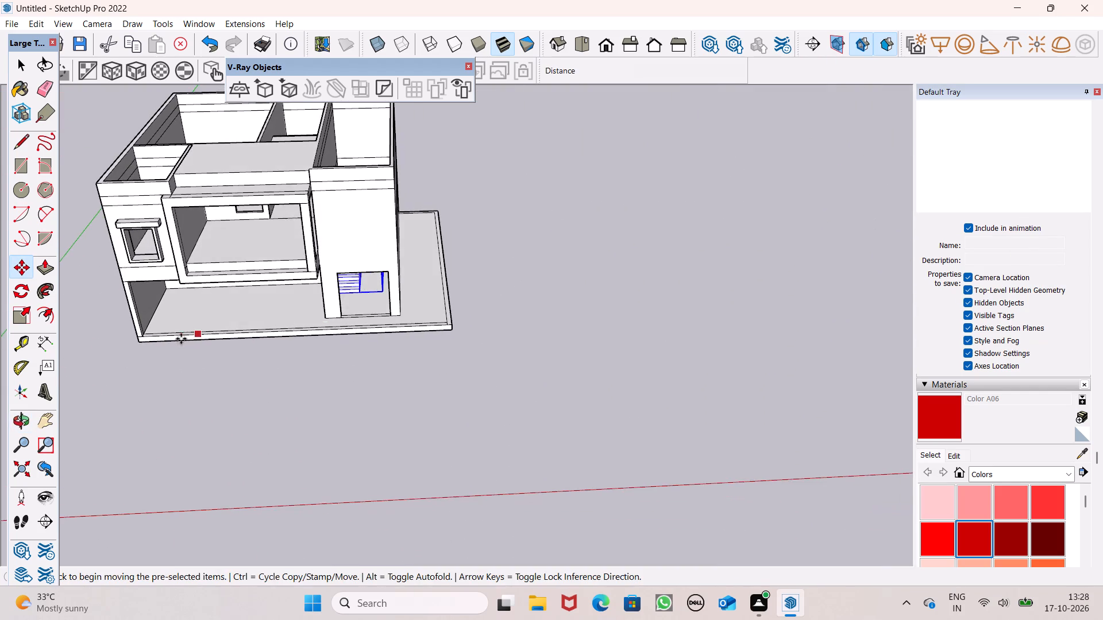
middle_click_drag(182, 334, 179, 205)
scroll(0, 238, "up", 5)
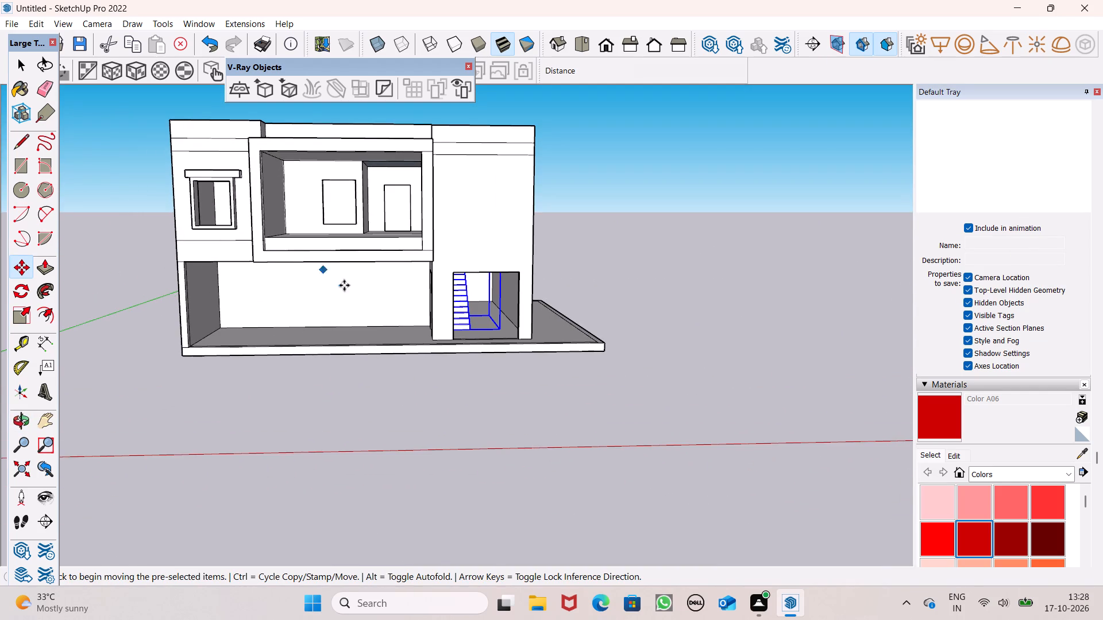
scroll(457, 294, "up", 7)
left_click_drag(551, 385, 554, 383)
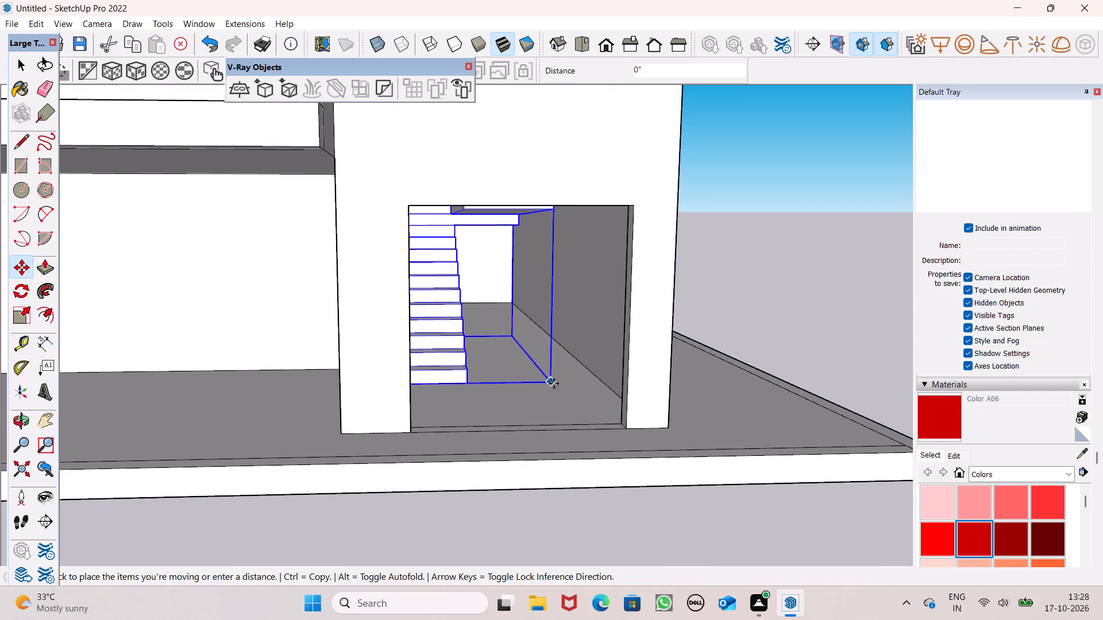
left_click_drag(554, 383, 554, 377)
Move the staircase 3' 9 1/4" deeper into the stair room, sliding it along the base of the inner wall.
scroll(533, 394, "up", 4)
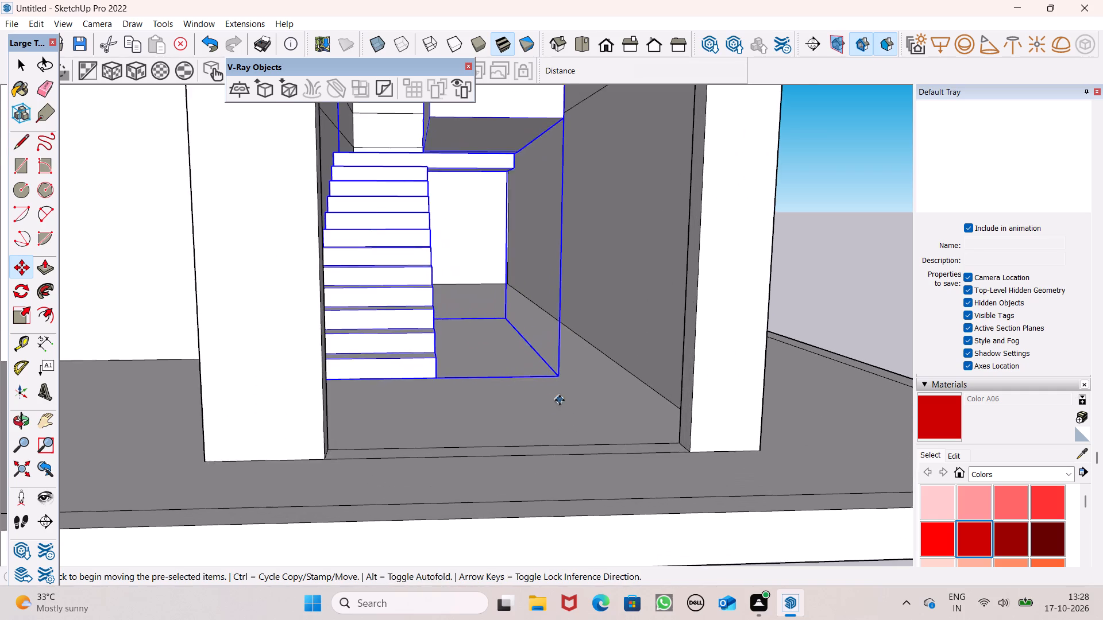
scroll(560, 400, "up", 1)
middle_click_drag(559, 402, 387, 473)
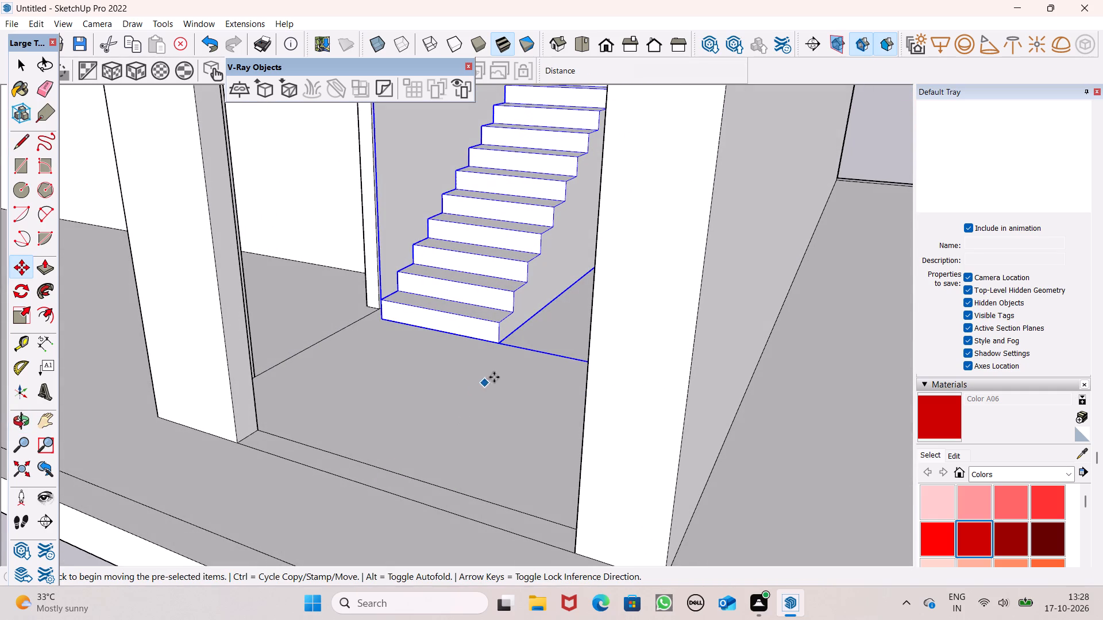
middle_click_drag(531, 364, 564, 358)
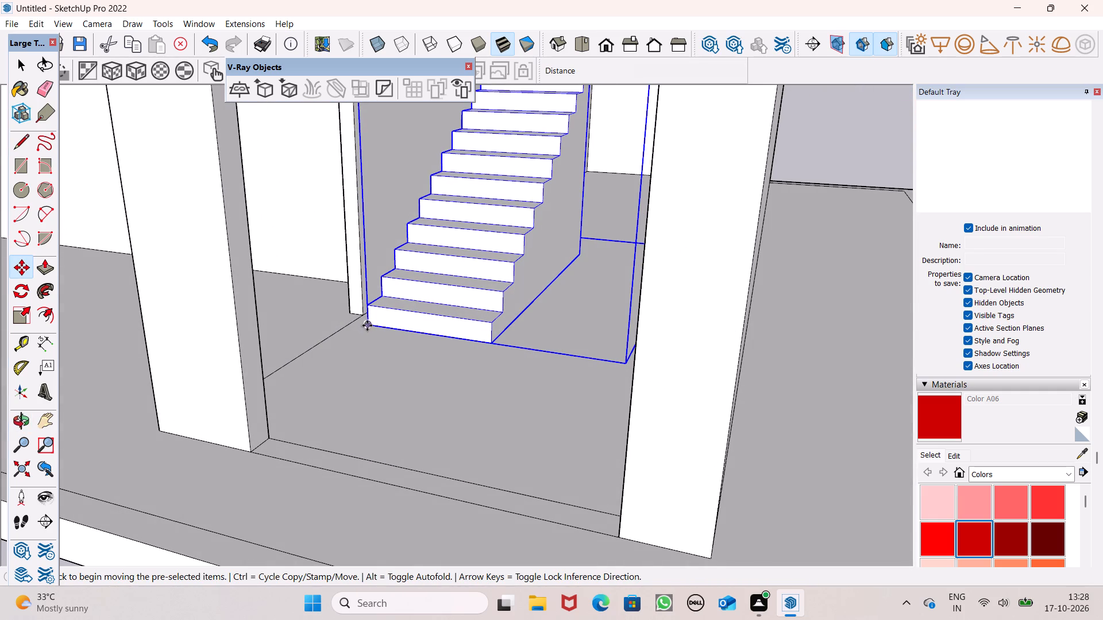
left_click_drag(368, 325, 413, 294)
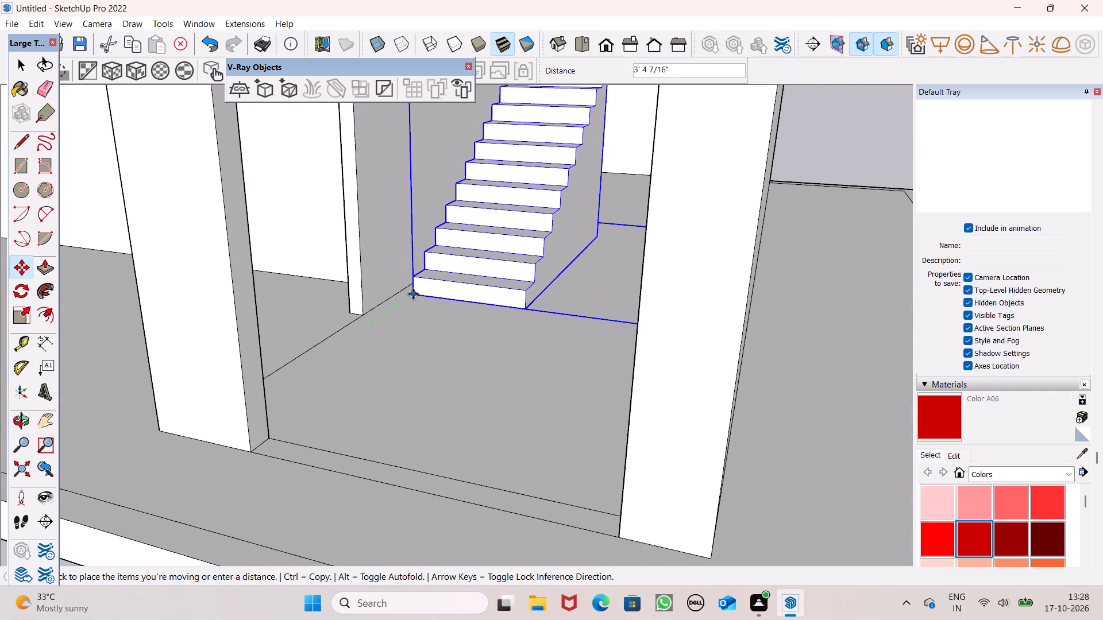
left_click_drag(413, 294, 420, 294)
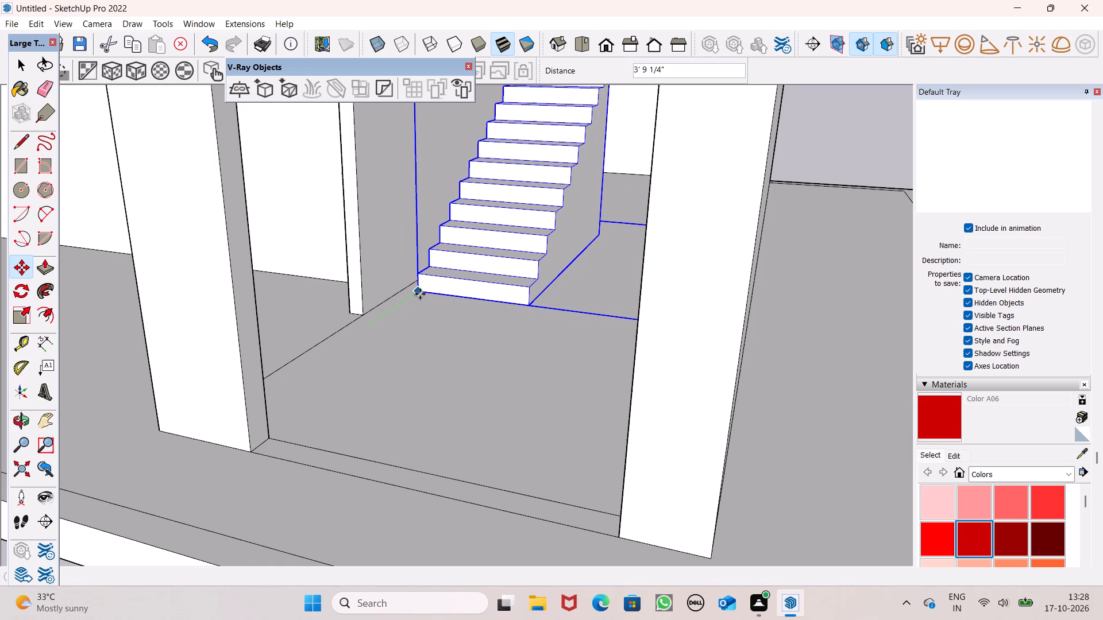
left_click(420, 294)
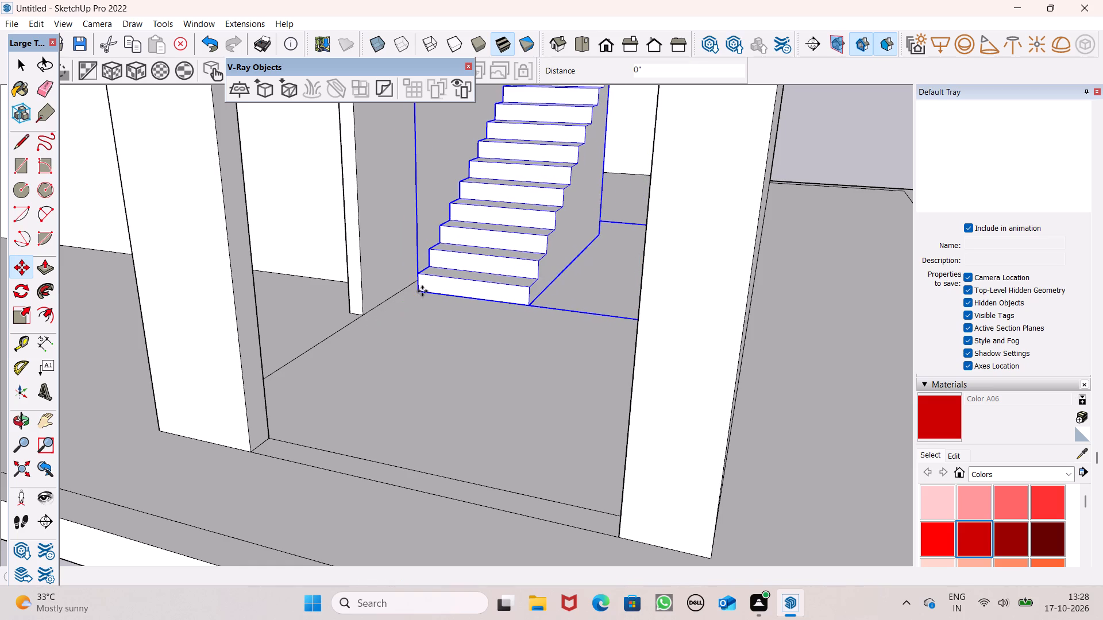
scroll(423, 296, "down", 9)
key("space")
key("space")
Examine the staircase's placement in the stair room through the front doorway and from above.
scroll(433, 301, "down", 5)
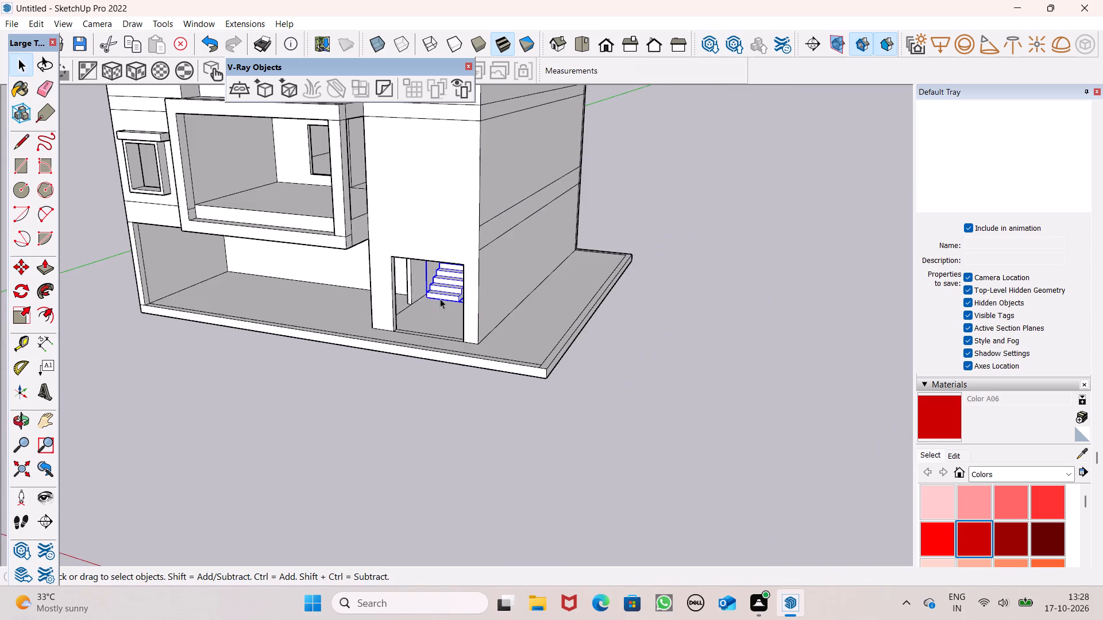
middle_click_drag(440, 299, 600, 258)
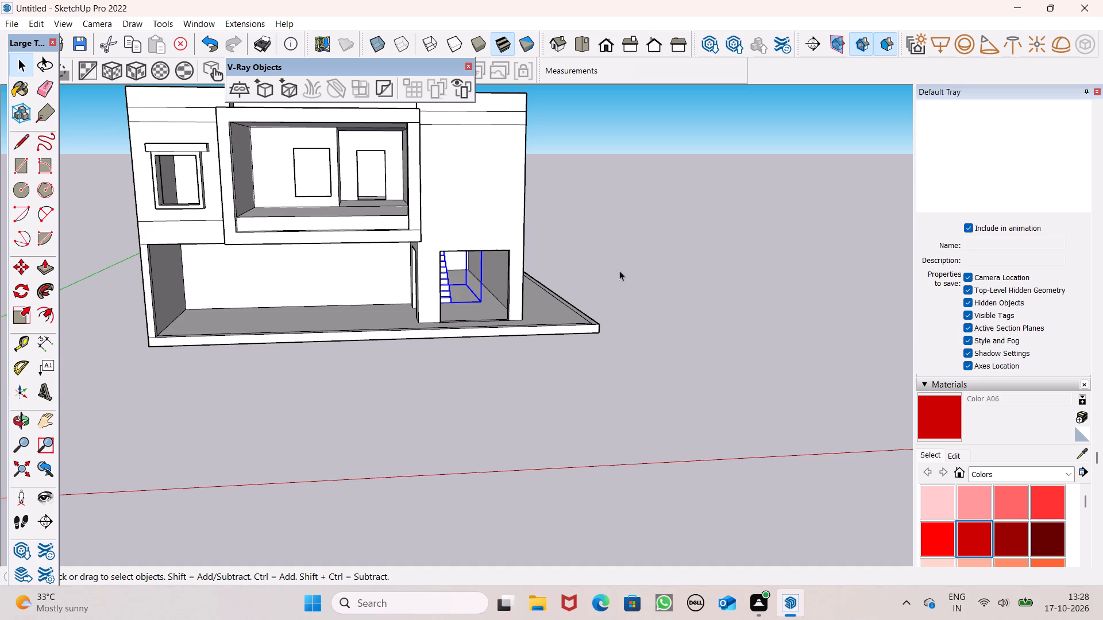
scroll(635, 308, "down", 2)
middle_click_drag(637, 313, 618, 332)
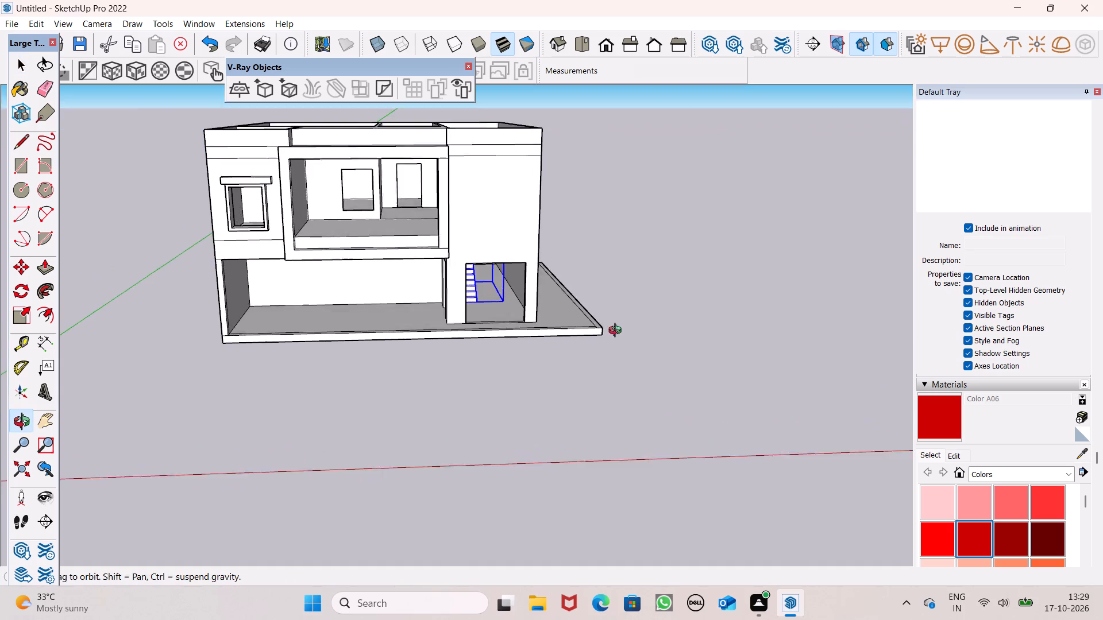
middle_click_drag(618, 332, 606, 326)
left_click(642, 231)
scroll(543, 288, "up", 6)
middle_click_drag(535, 280, 543, 191)
scroll(533, 280, "up", 1)
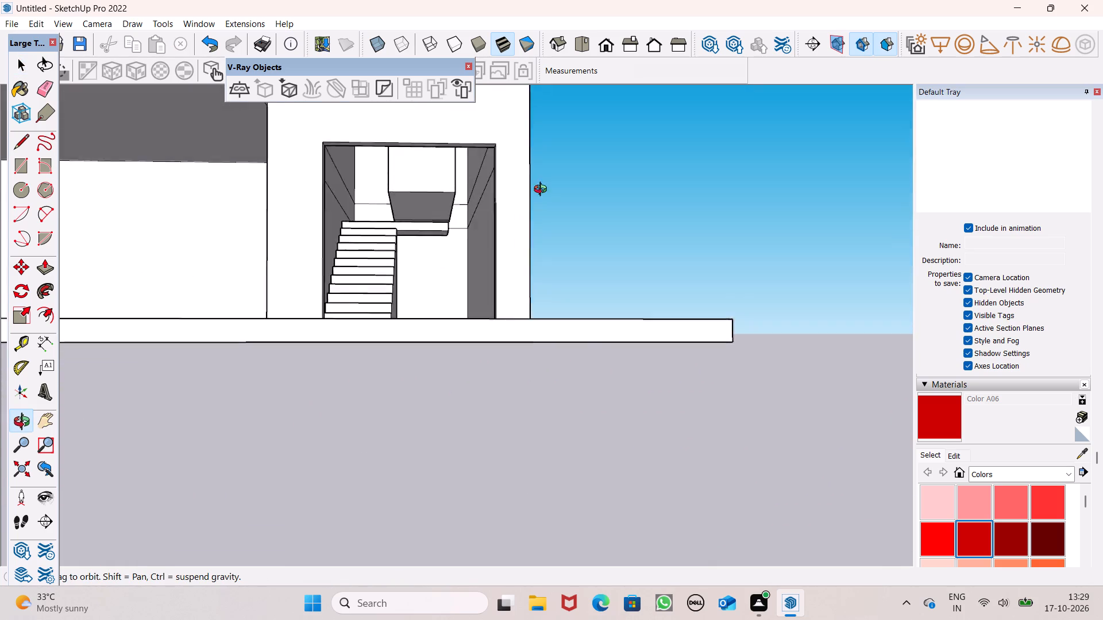
middle_click_drag(543, 191, 485, 581)
scroll(498, 415, "down", 4)
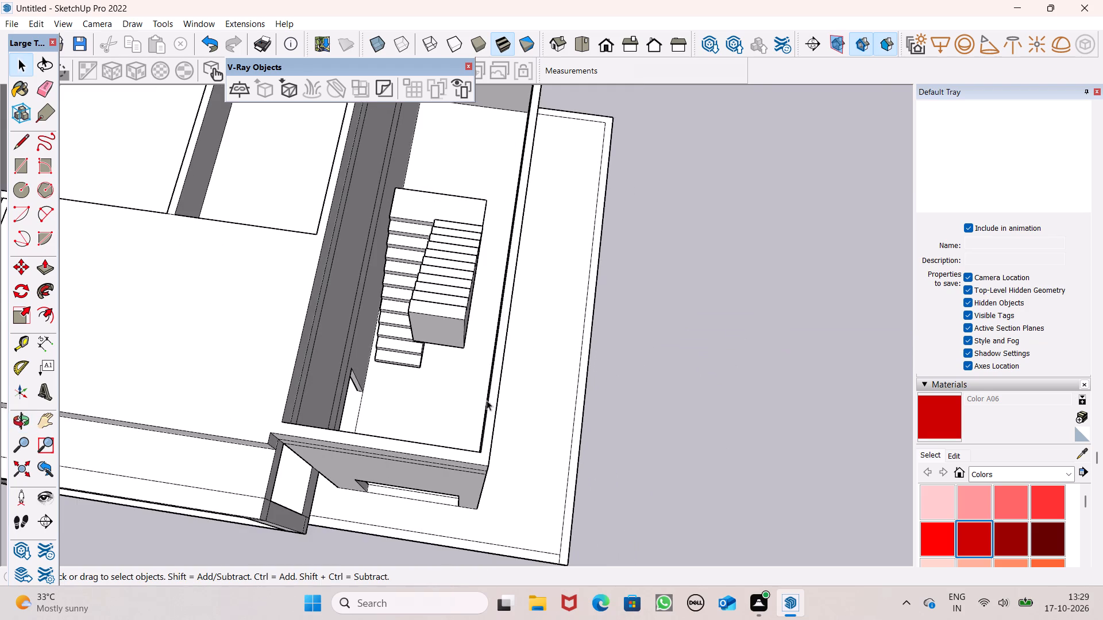
middle_click_drag(452, 400, 0, 418)
middle_click_drag(606, 321, 498, 395)
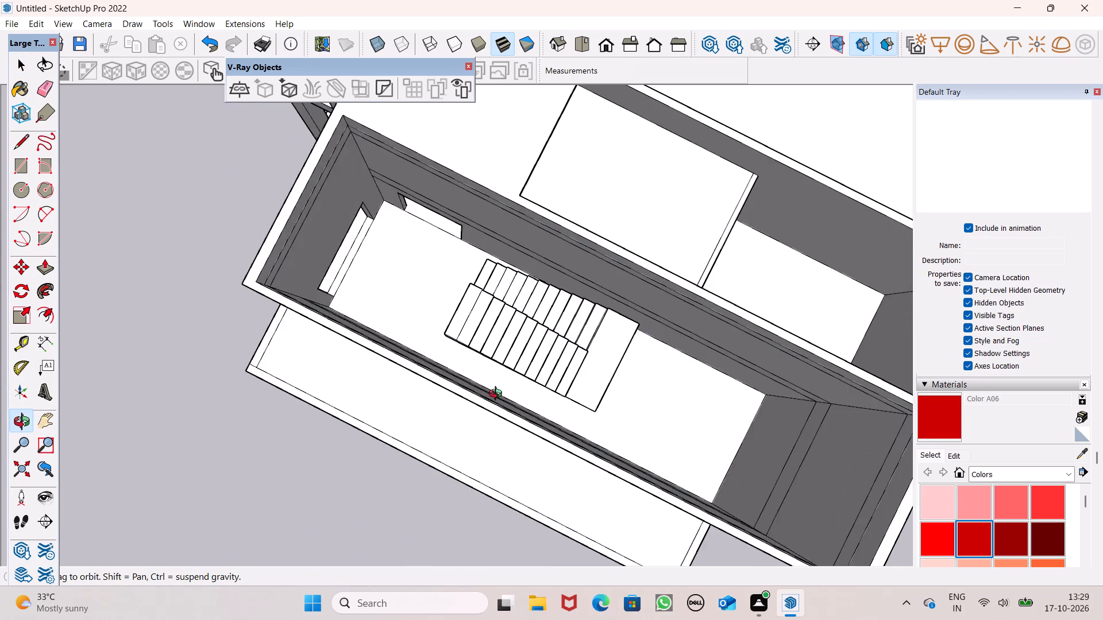
middle_click_drag(498, 395, 60, 271)
scroll(166, 266, "up", 1)
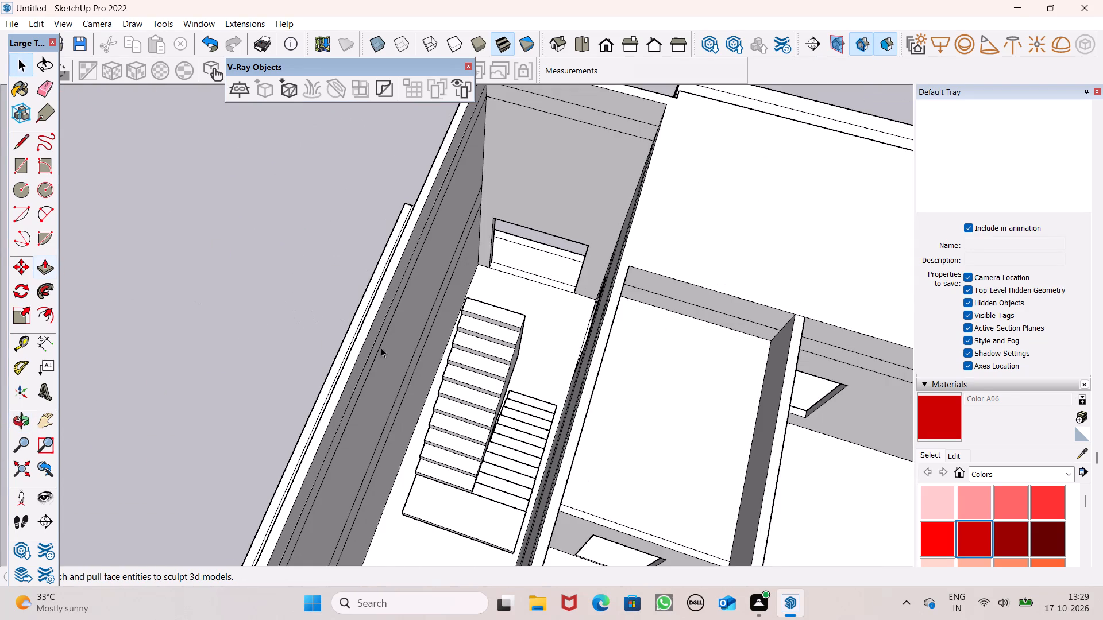
left_click(467, 490)
middle_click_drag(490, 482, 527, 449)
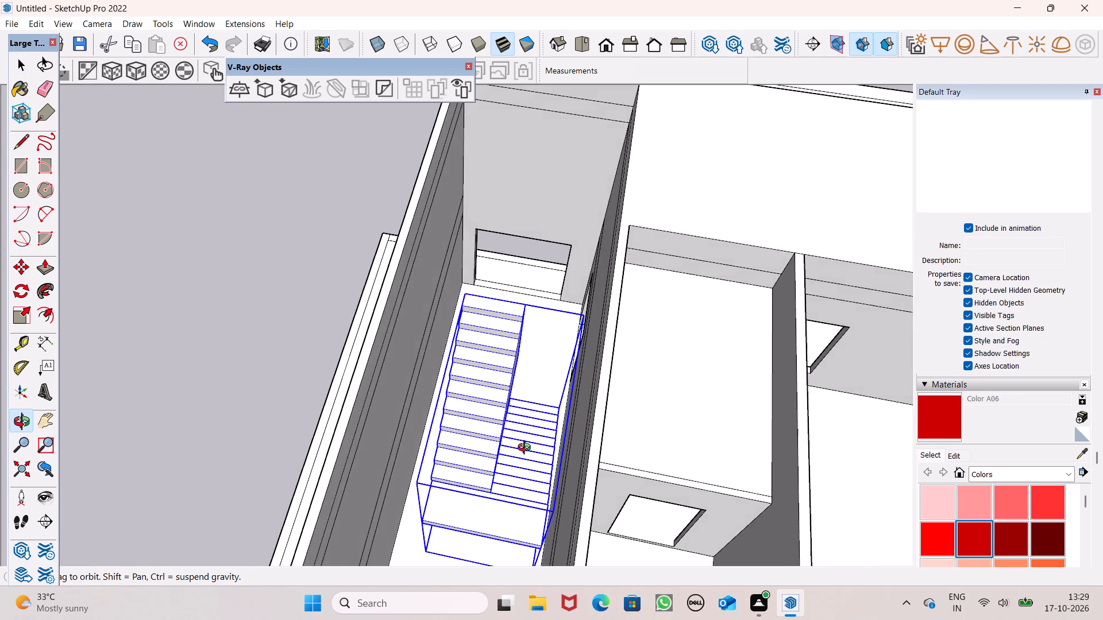
middle_click_drag(527, 449, 597, 406)
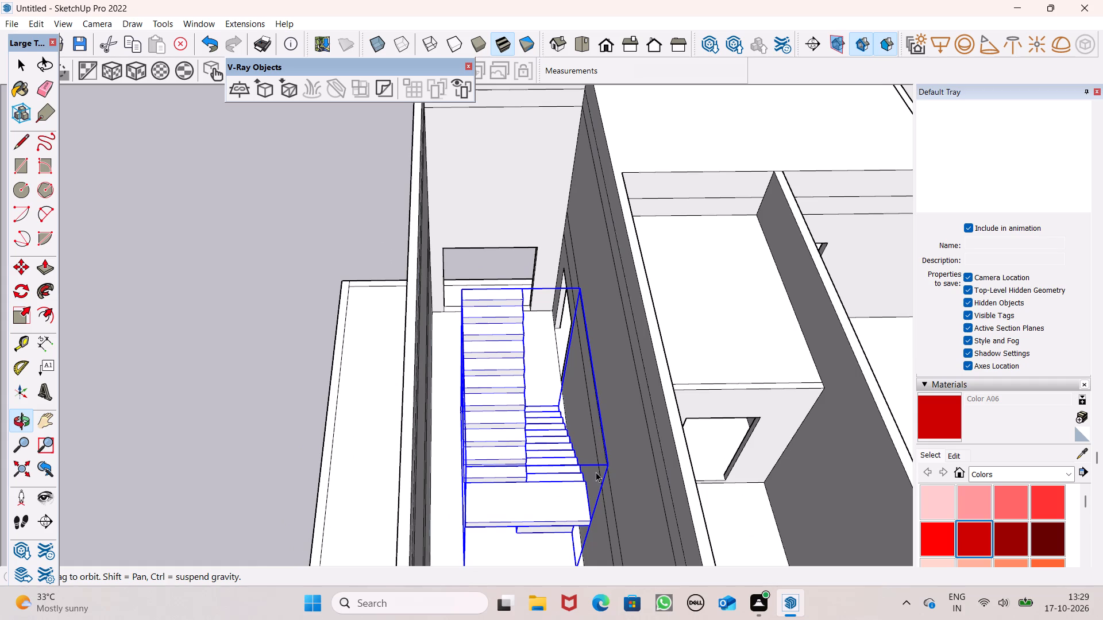
scroll(608, 426, "down", 3)
key("space")
left_click(394, 243)
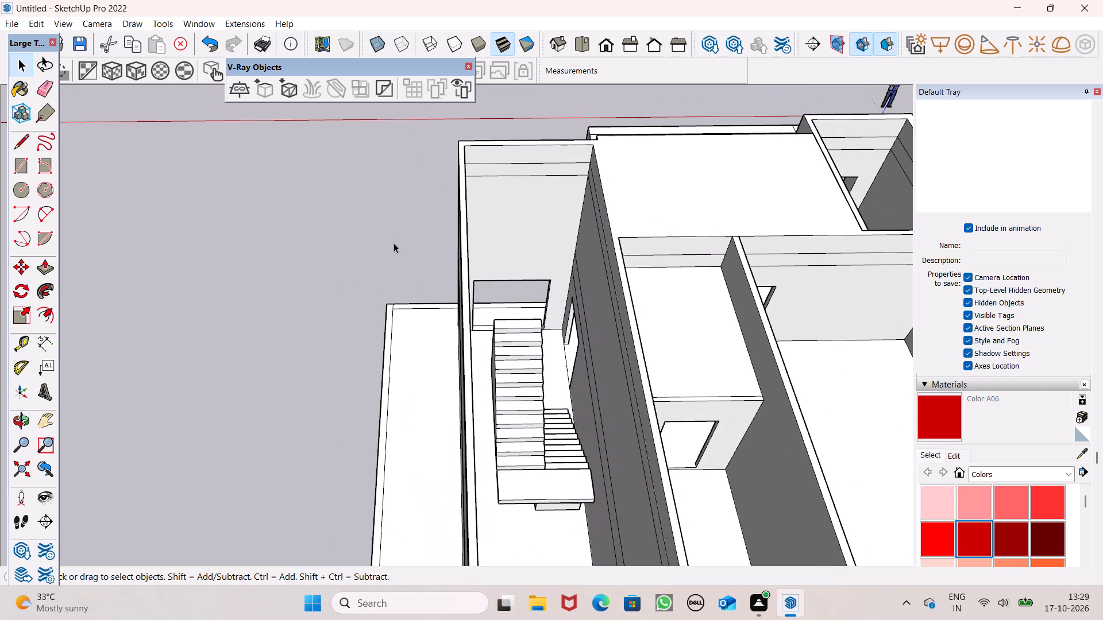
Check the stair room and staircase against the rest of the house from the rear, side and front.
middle_click_drag(638, 423, 558, 336)
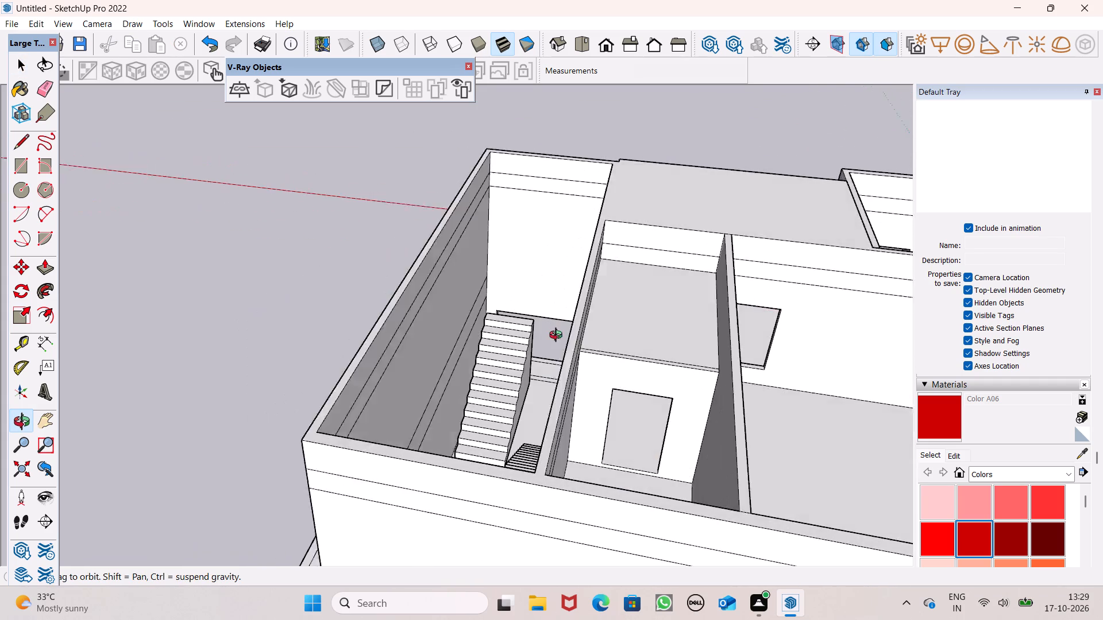
middle_click_drag(558, 336, 608, 334)
scroll(519, 330, "up", 2)
middle_click_drag(516, 325, 629, 301)
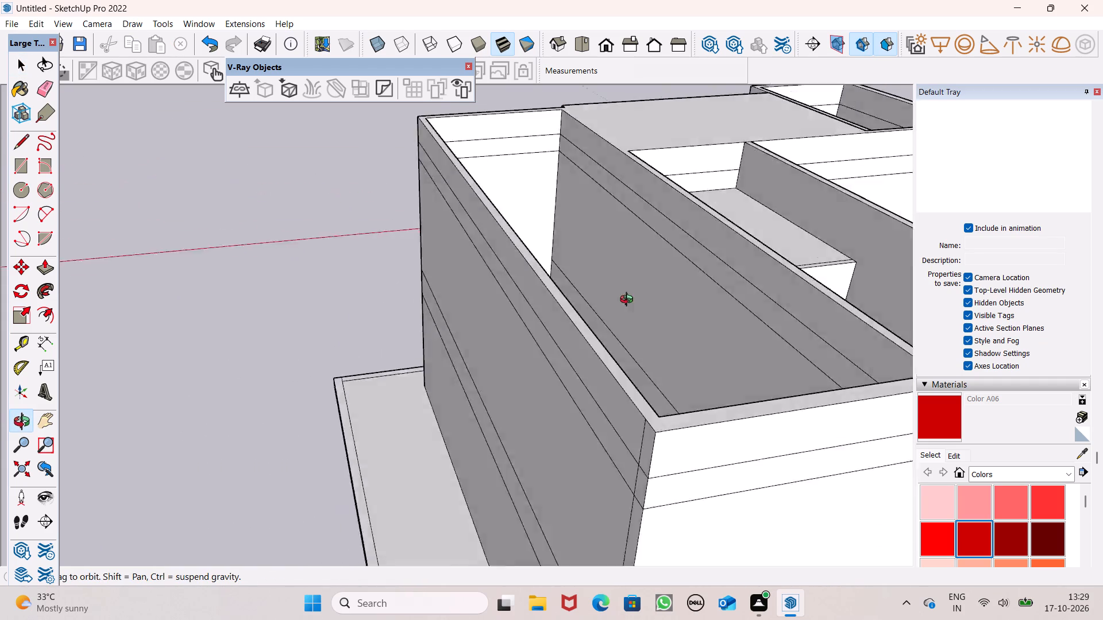
middle_click_drag(629, 301, 741, 278)
scroll(736, 280, "up", 1)
middle_click_drag(390, 330, 742, 280)
middle_click_drag(410, 310, 695, 305)
scroll(693, 307, "up", 1)
scroll(537, 300, "down", 5)
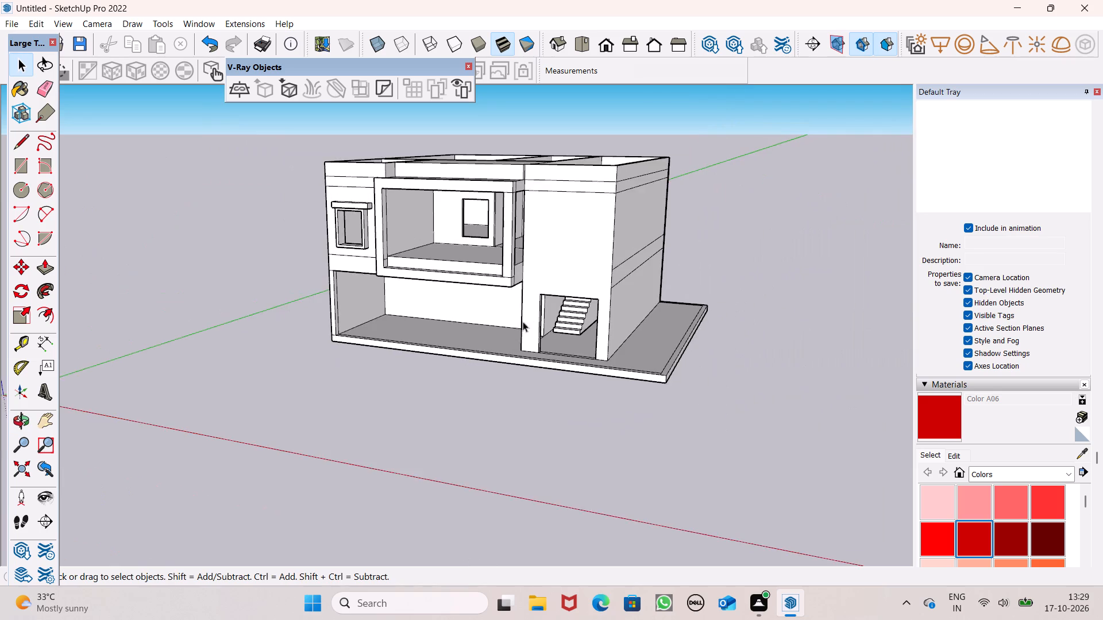
middle_click_drag(523, 333, 608, 357)
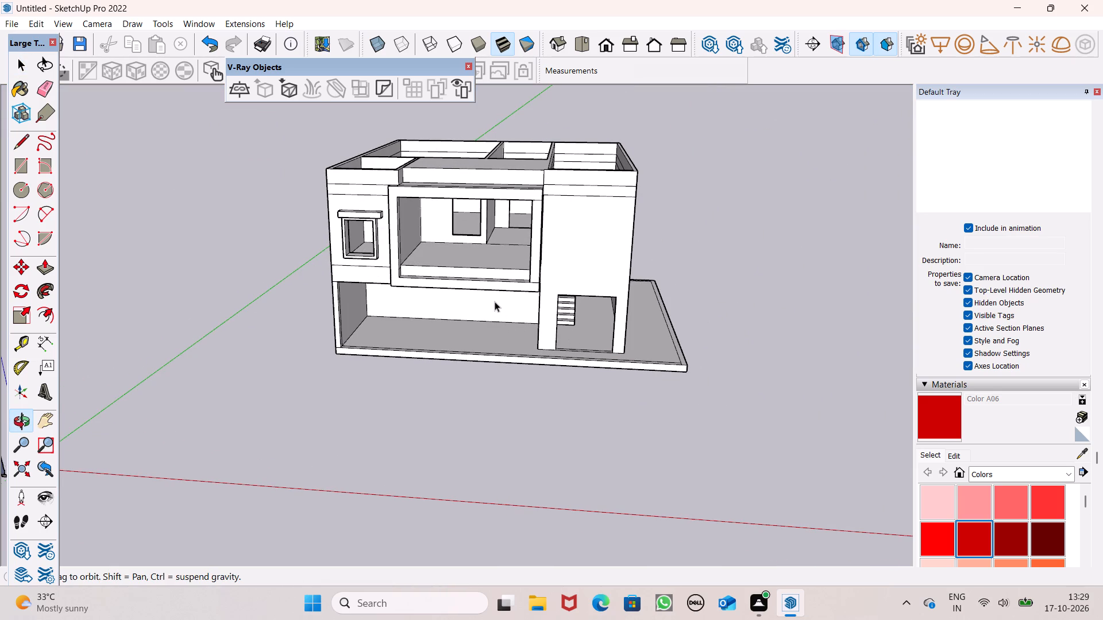
Retrace a 6" stretch of the upper wall line inside the small front room with the Line tool to form a roof face.
middle_click_drag(495, 300, 530, 405)
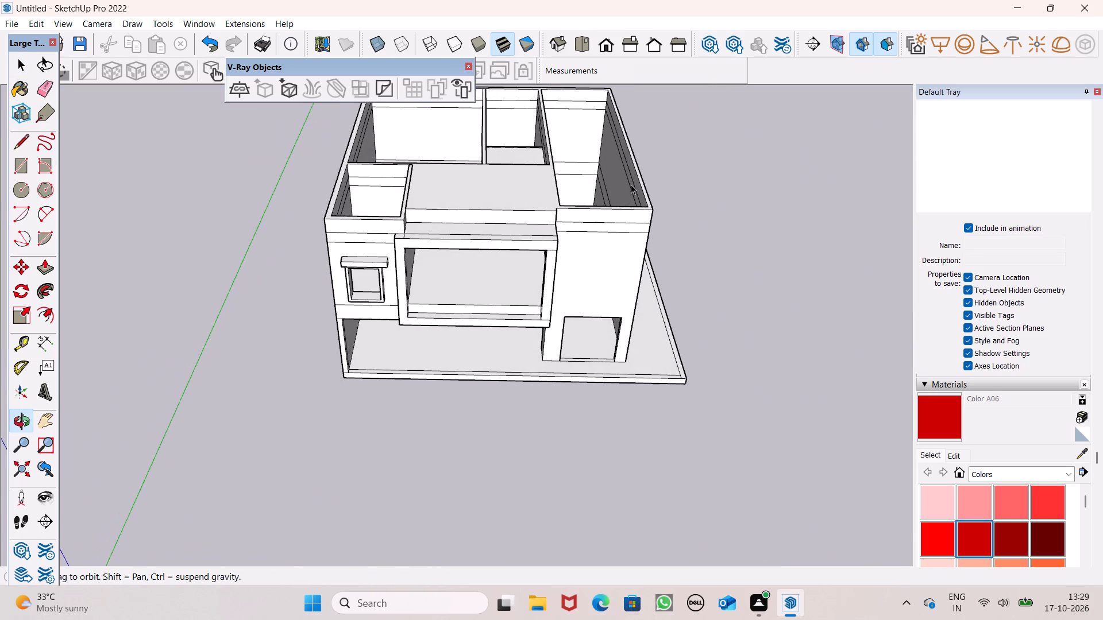
scroll(631, 184, "down", 2)
scroll(499, 261, "down", 5)
scroll(439, 199, "up", 7)
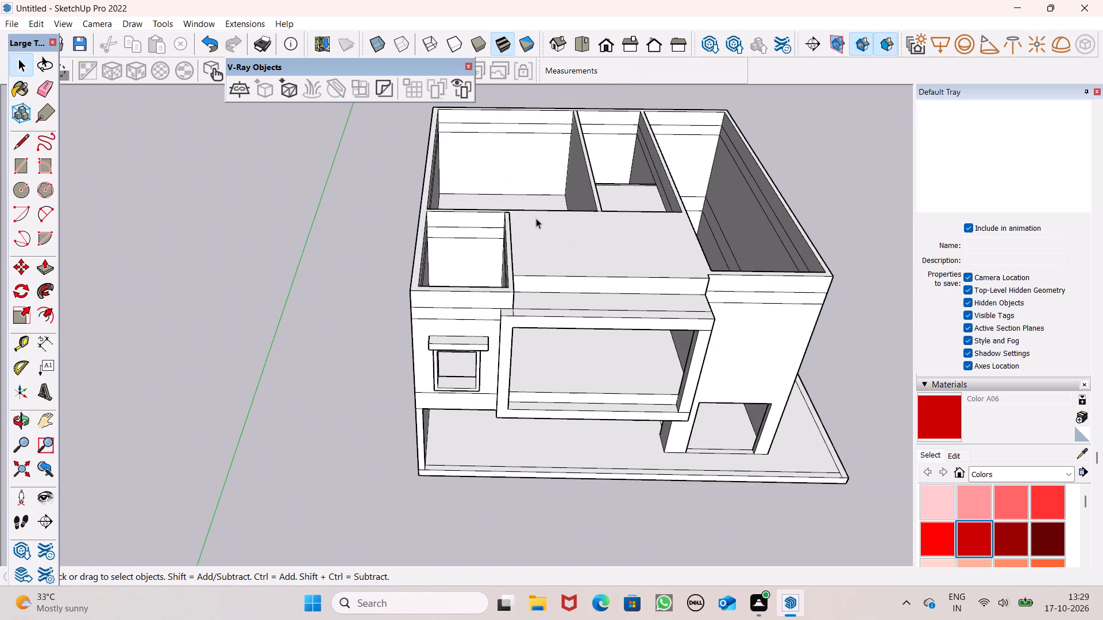
middle_click_drag(535, 220, 519, 276)
scroll(521, 284, "up", 5)
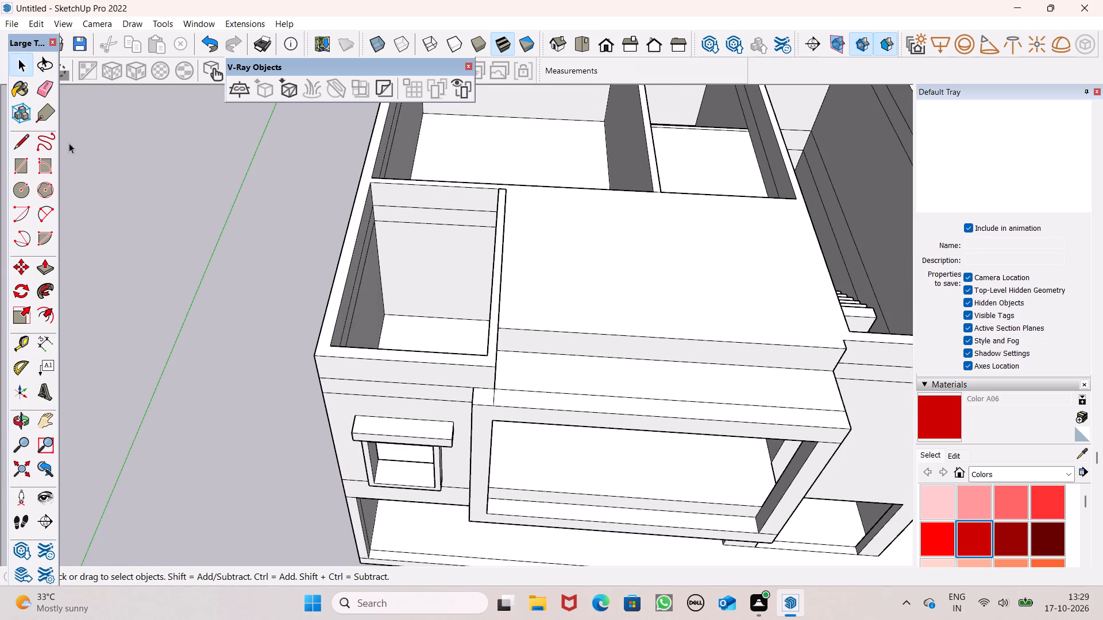
left_click(16, 144)
middle_click_drag(342, 252, 304, 400)
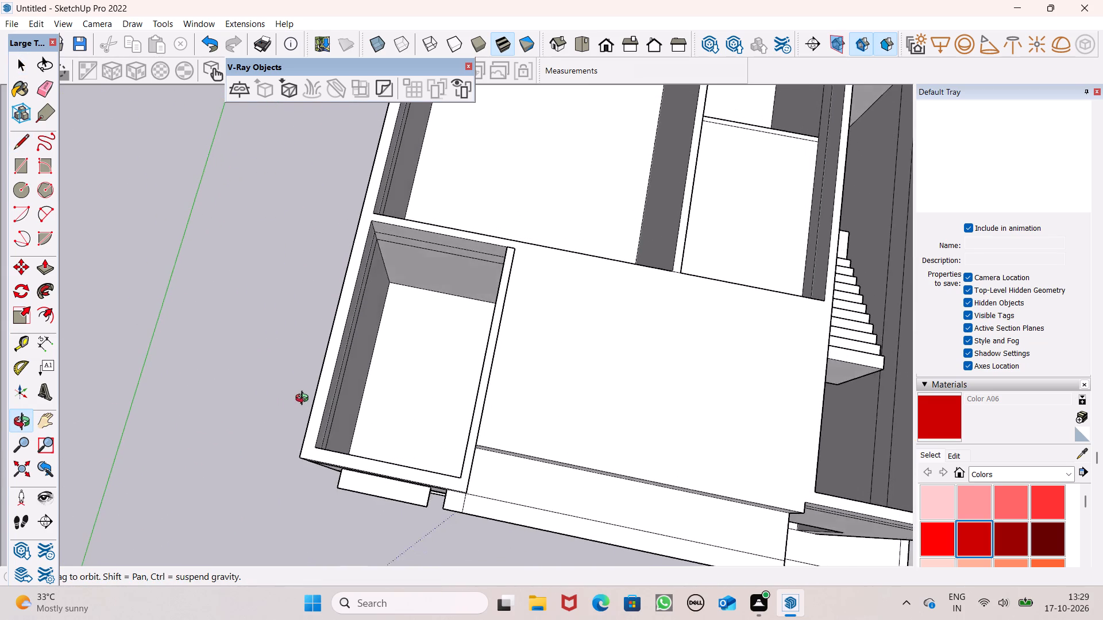
middle_click_drag(304, 400, 360, 246)
scroll(389, 218, "up", 5)
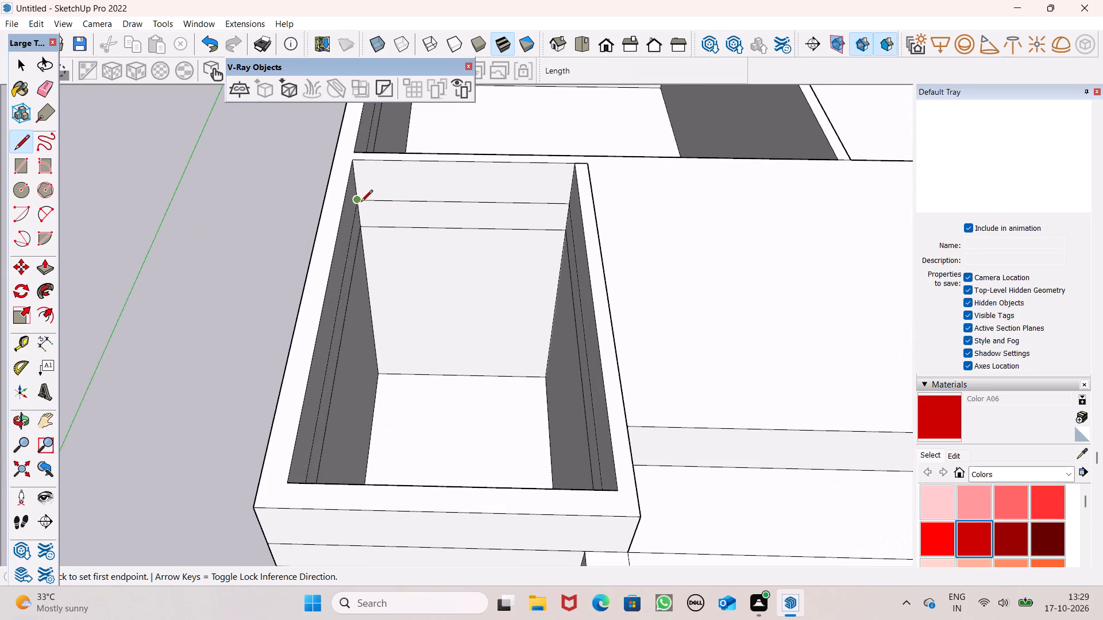
left_click(361, 202)
left_click(376, 195)
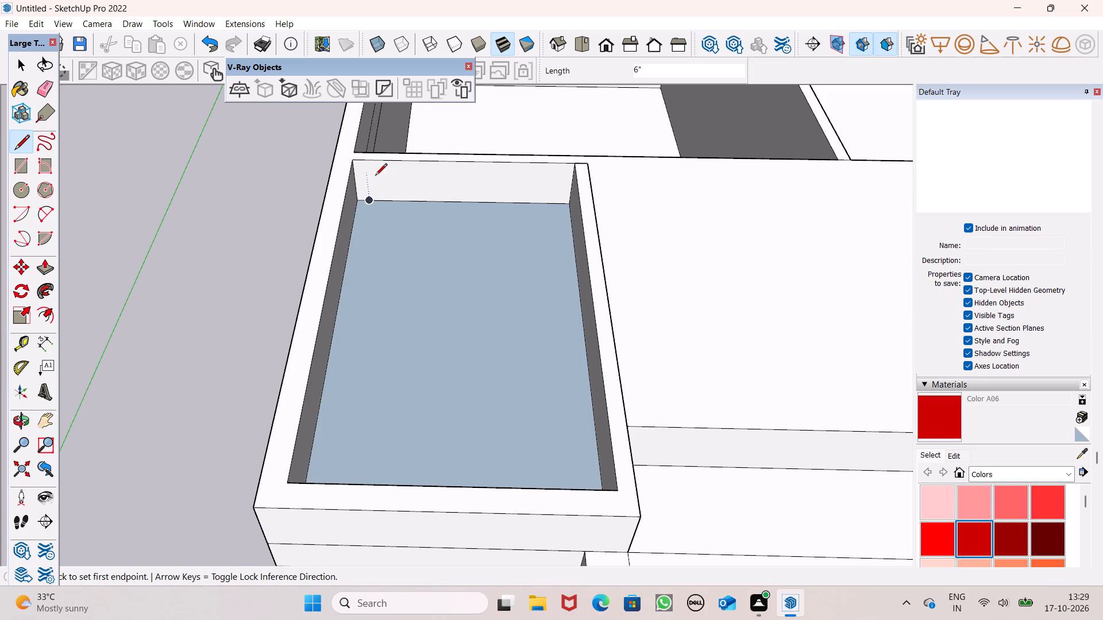
scroll(395, 192, "down", 4)
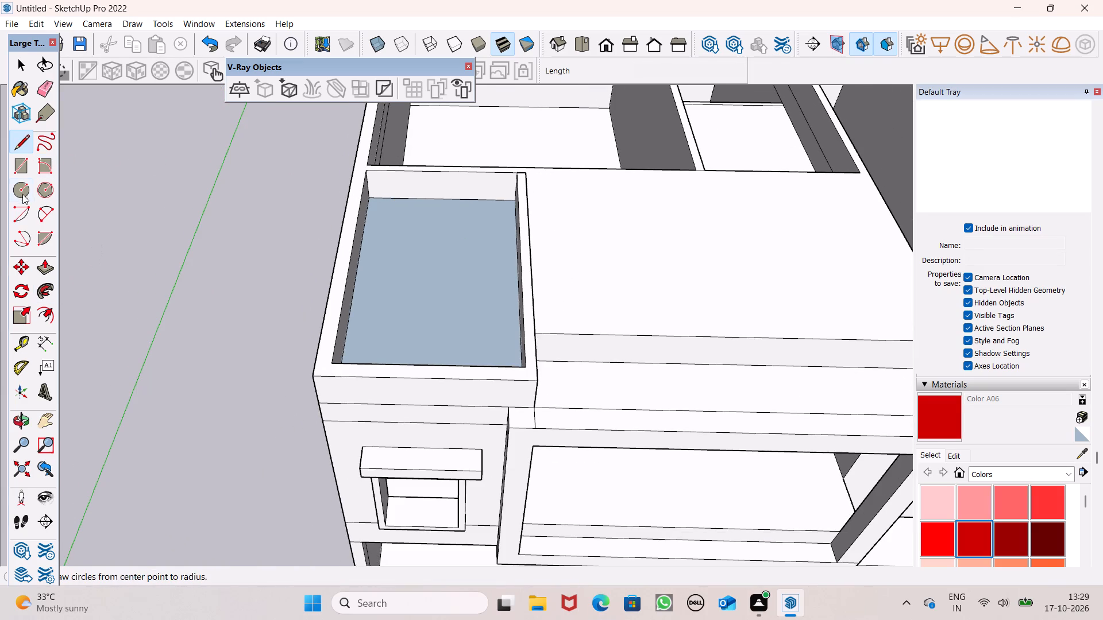
Push/Pull the small front room's roof face by 4".
left_click(49, 276)
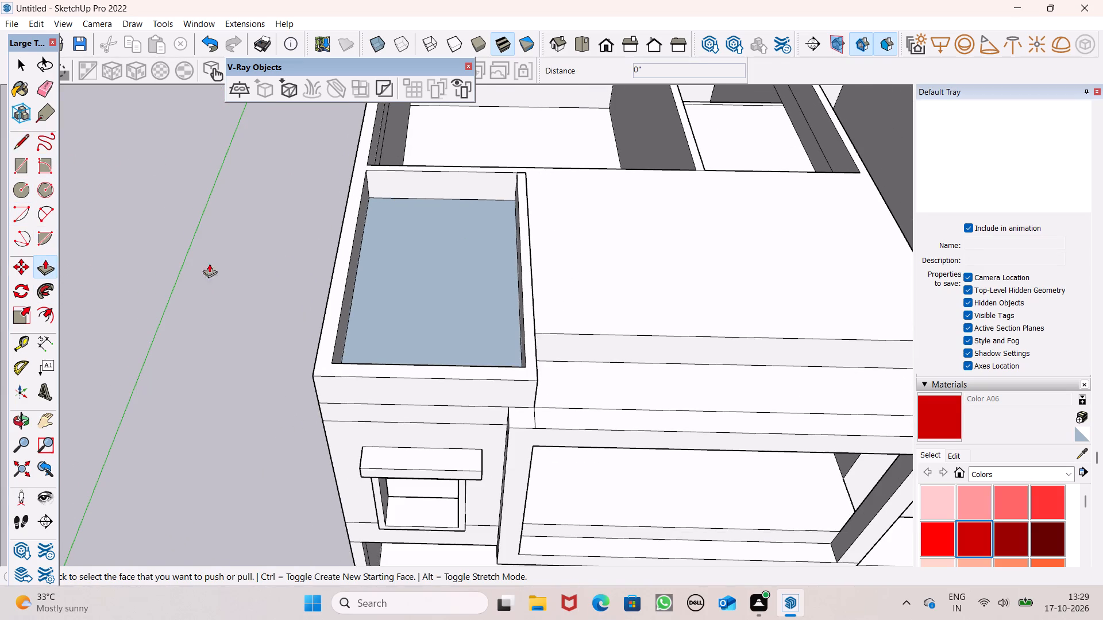
left_click_drag(394, 268, 397, 280)
type("4\"")
key("Return")
scroll(440, 273, "down", 4)
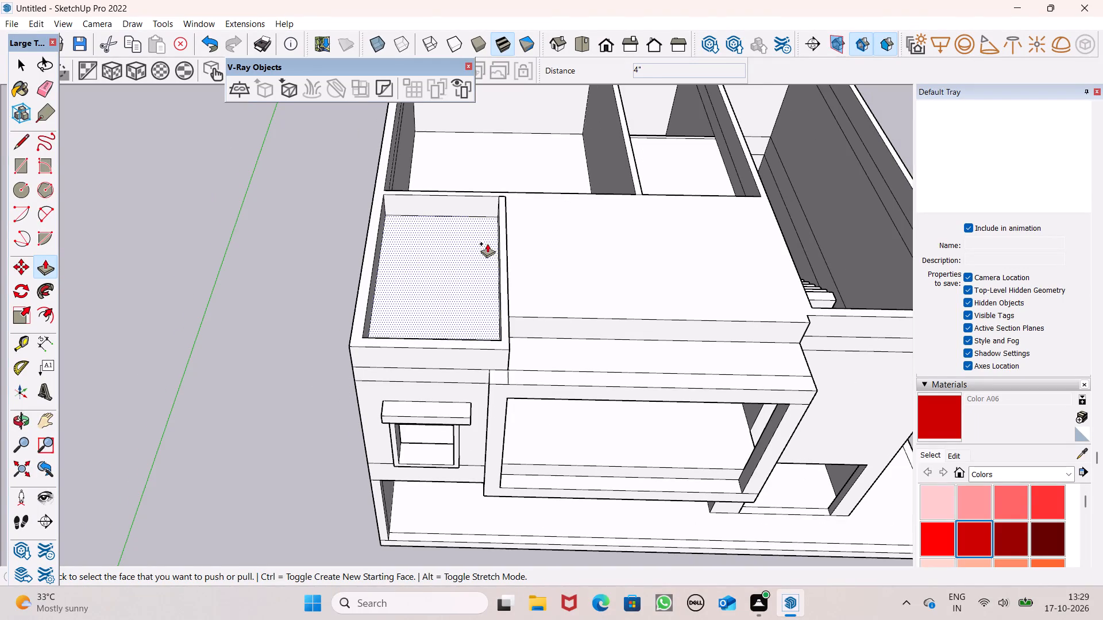
scroll(330, 217, "down", 2)
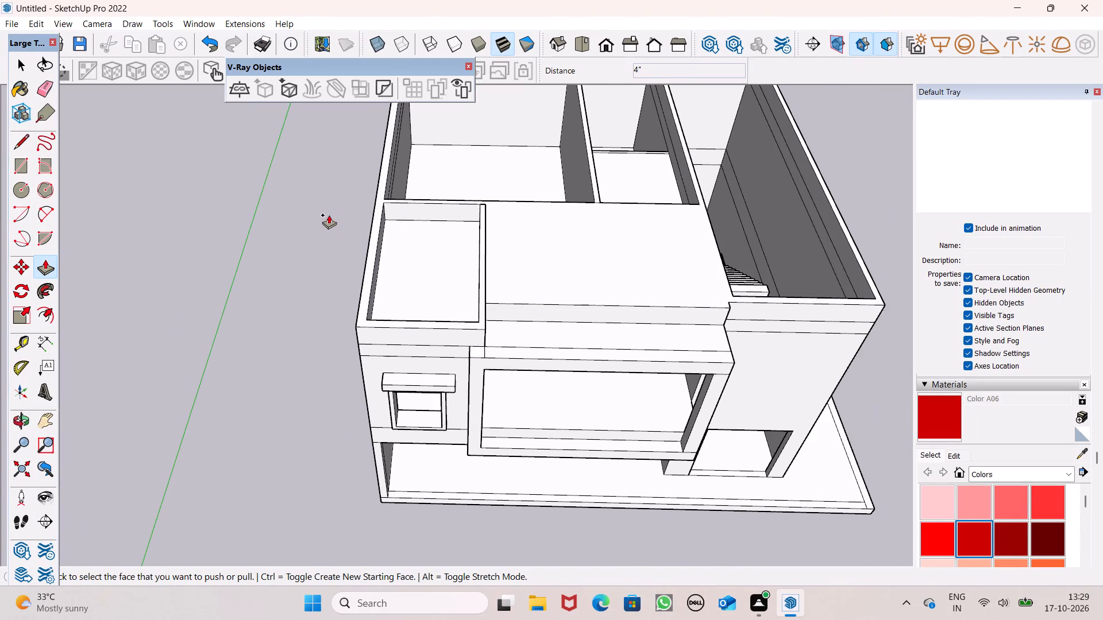
Retrace a 6" stretch of the lower wall line in the large rear room to close the rear rooms with a roof face.
key("space")
scroll(329, 214, "down", 8)
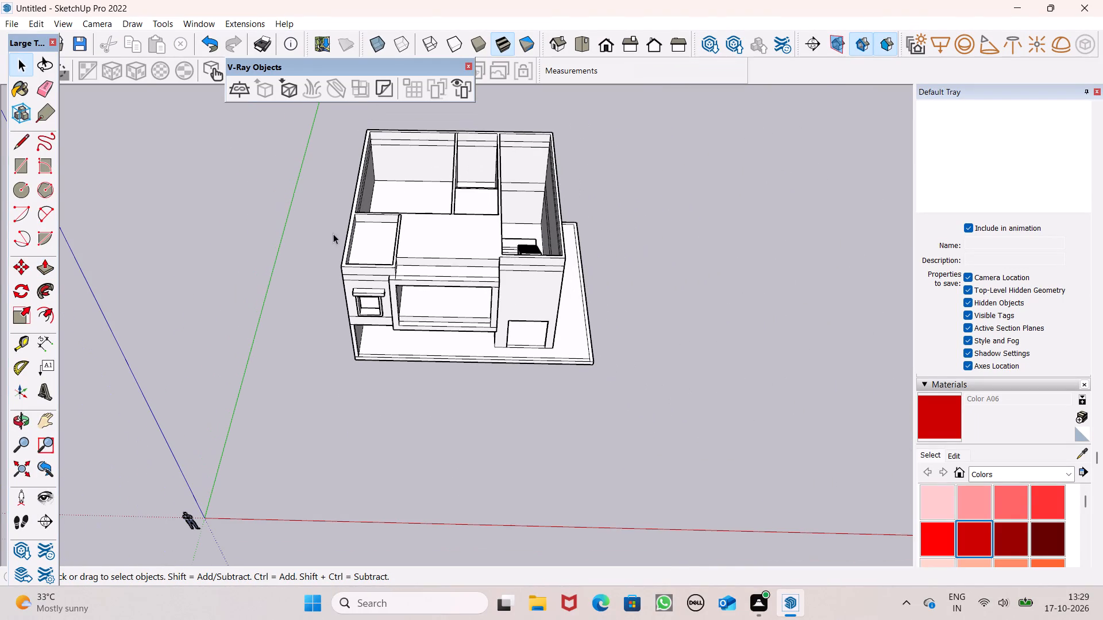
scroll(381, 125, "up", 12)
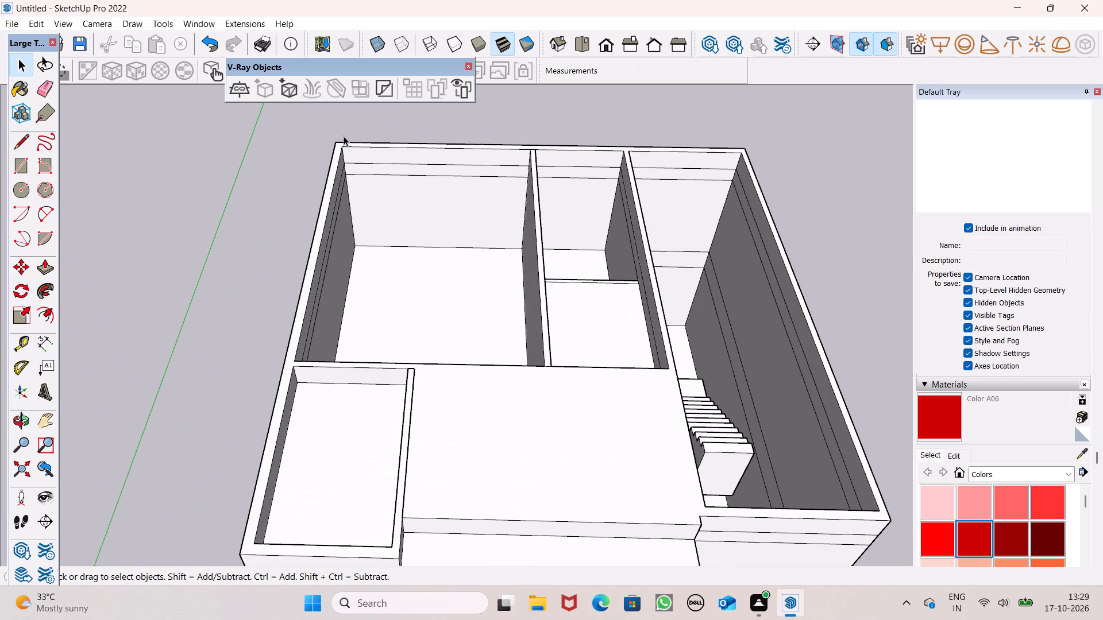
left_click(26, 149)
scroll(277, 185, "up", 1)
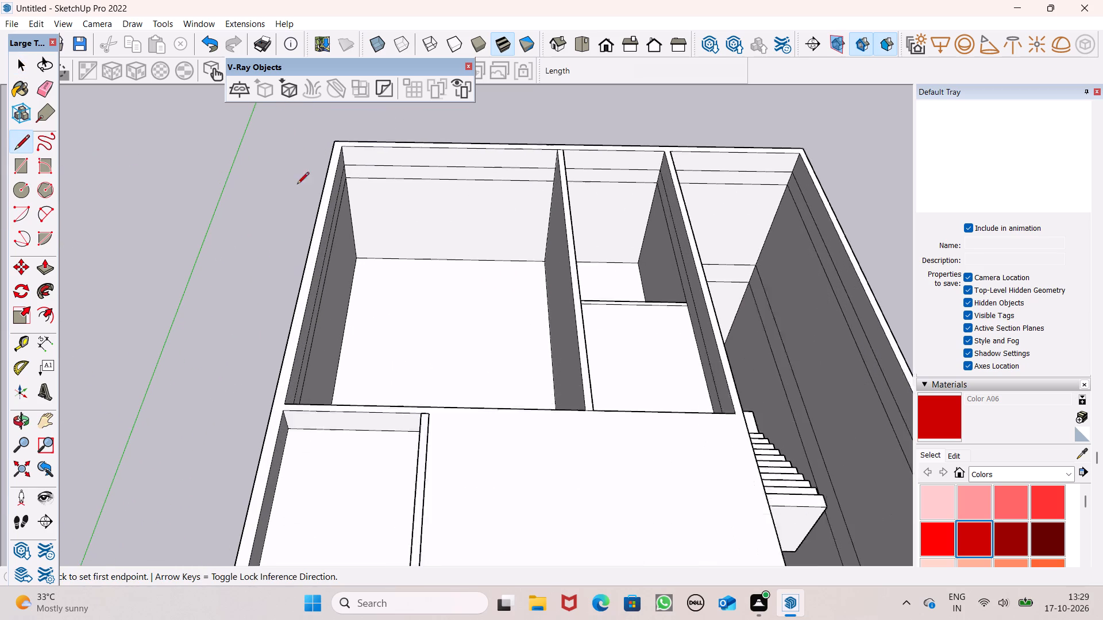
scroll(297, 185, "up", 1)
left_click(350, 179)
left_click(362, 176)
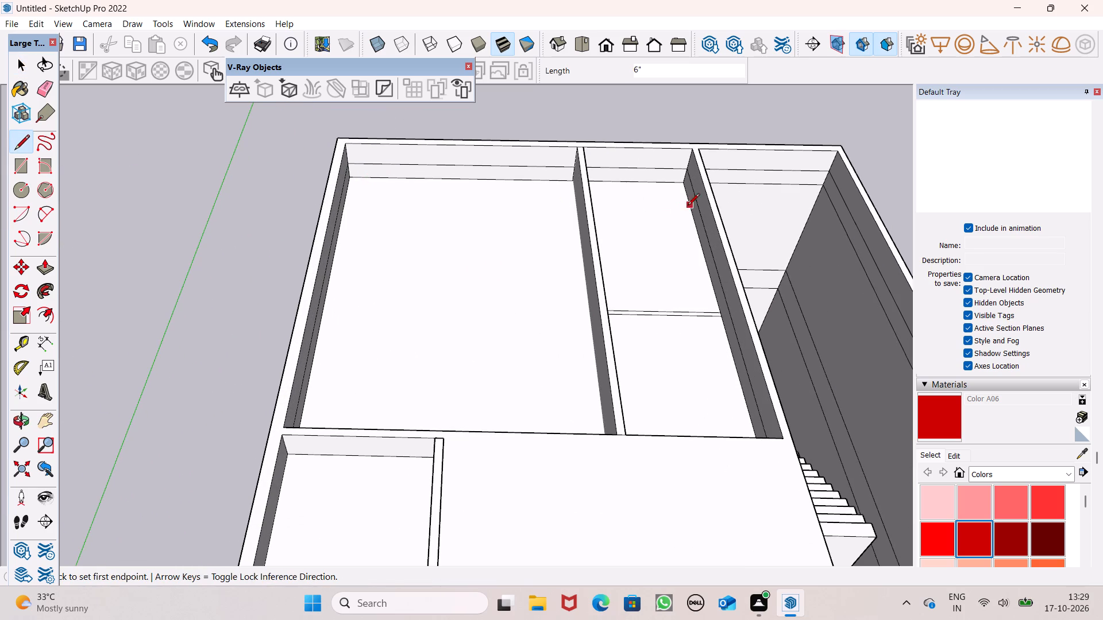
Retrace a 6" stretch of the lower wall line at the stair room's rear inner corner to close it with a roof face.
scroll(654, 197, "down", 6)
middle_click_drag(573, 247, 472, 200)
scroll(497, 223, "down", 4)
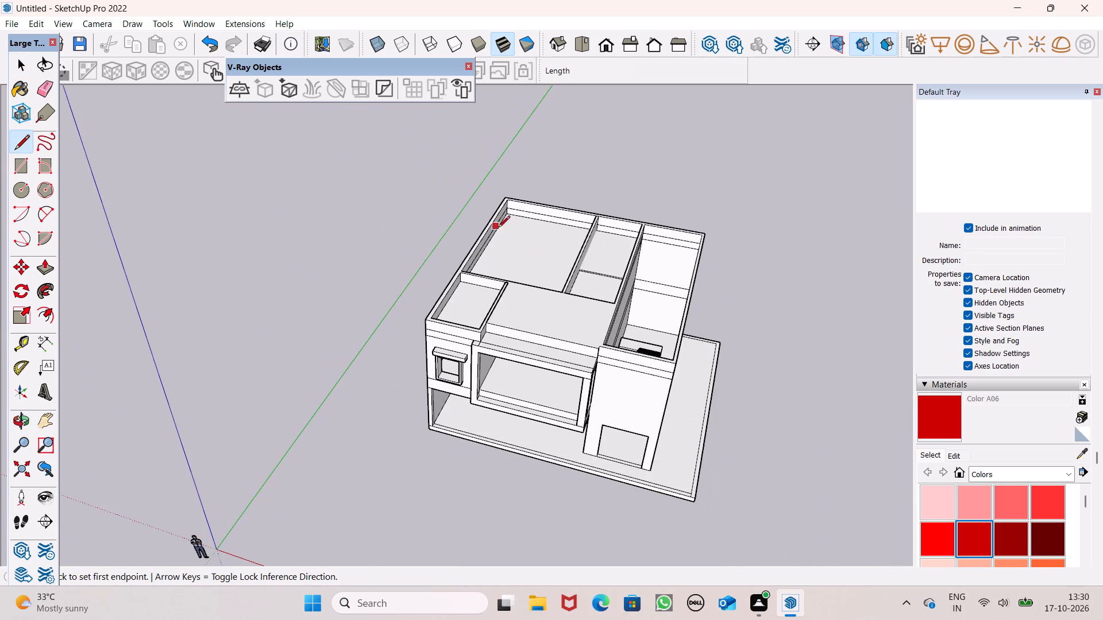
scroll(764, 348, "up", 7)
middle_click_drag(547, 250, 566, 196)
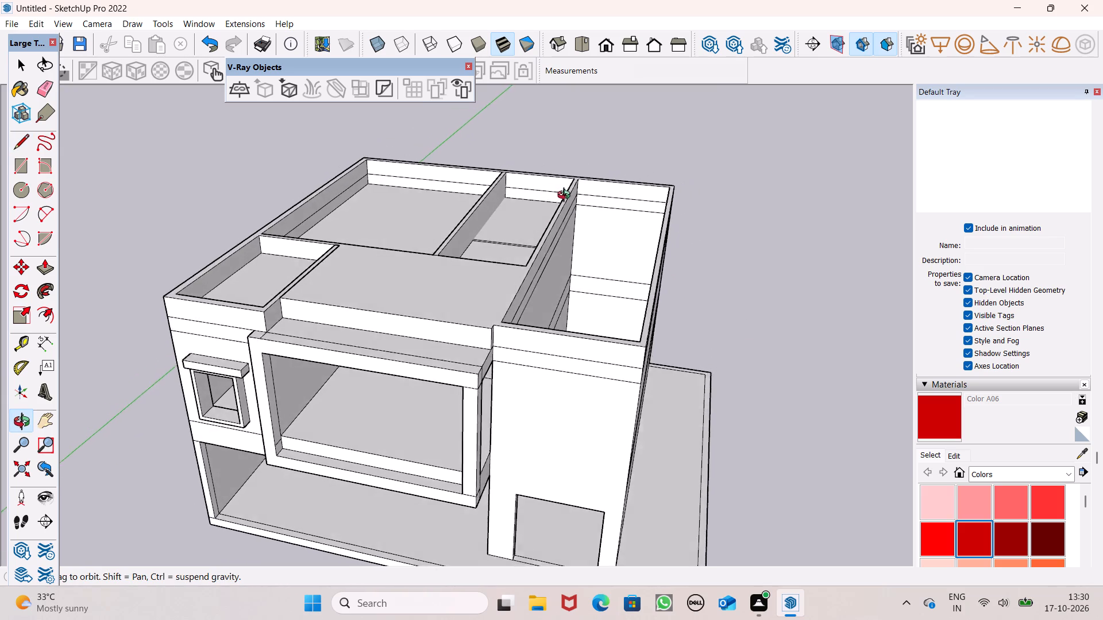
middle_click_drag(566, 196, 563, 191)
scroll(529, 176, "up", 4)
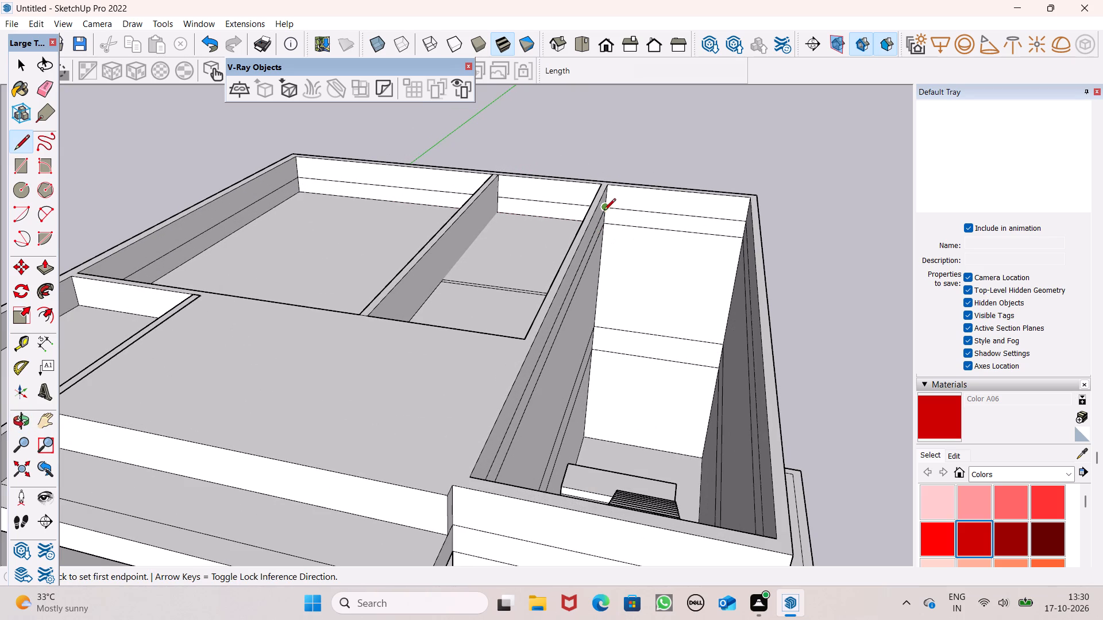
left_click(607, 222)
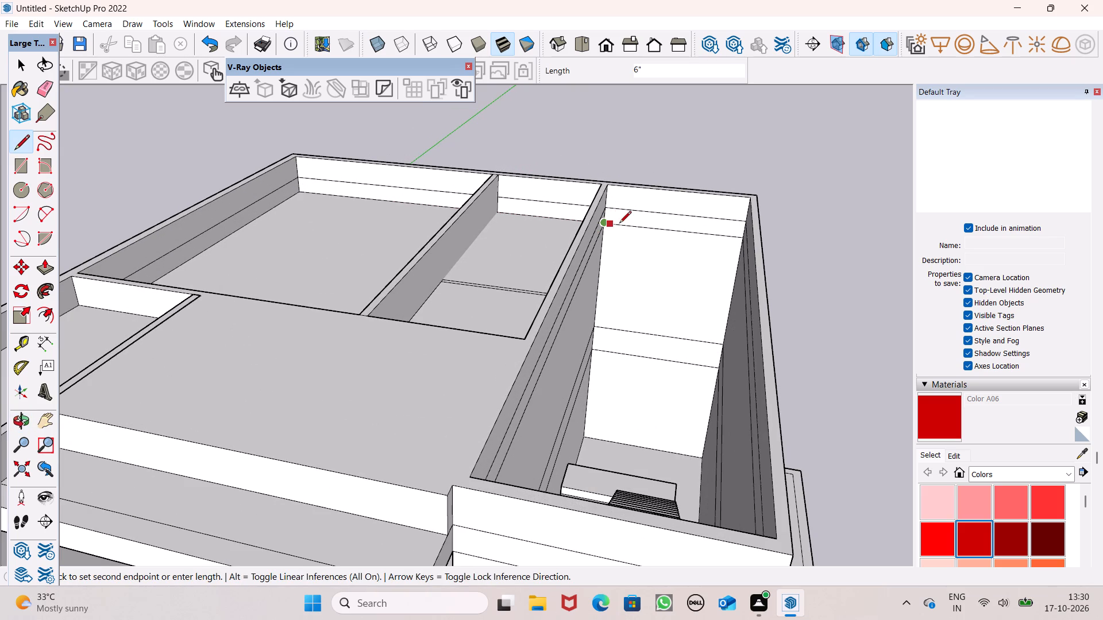
left_click(619, 224)
key("space")
Examine the roof faces and wall tops of the house from the front and from above.
scroll(624, 193, "down", 5)
middle_click_drag(636, 217, 473, 342)
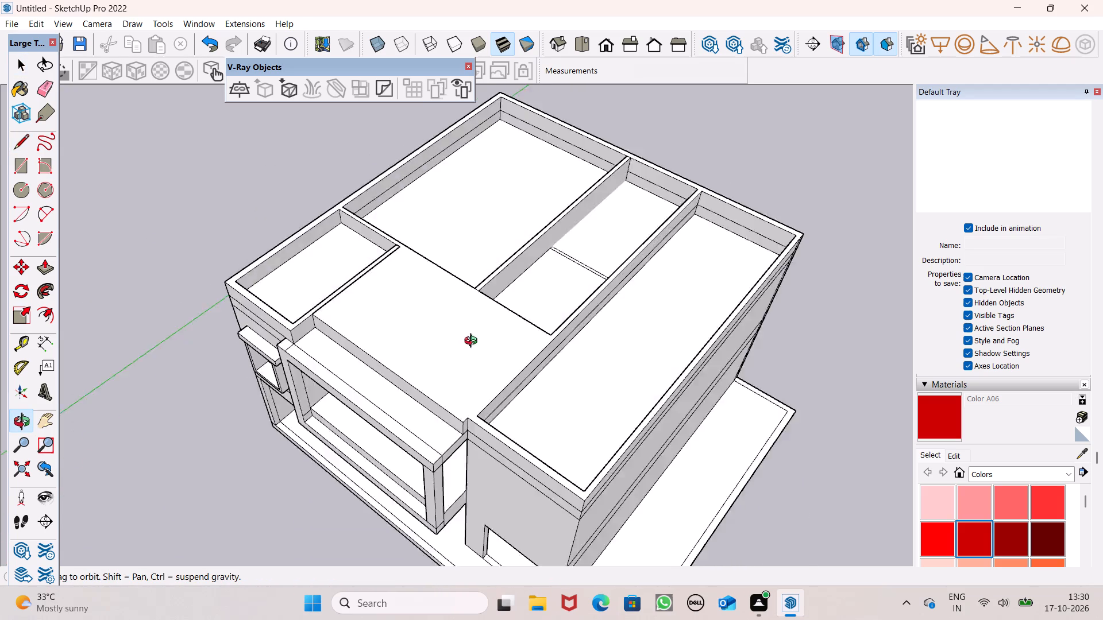
middle_click_drag(473, 342, 684, 172)
scroll(246, 331, "up", 1)
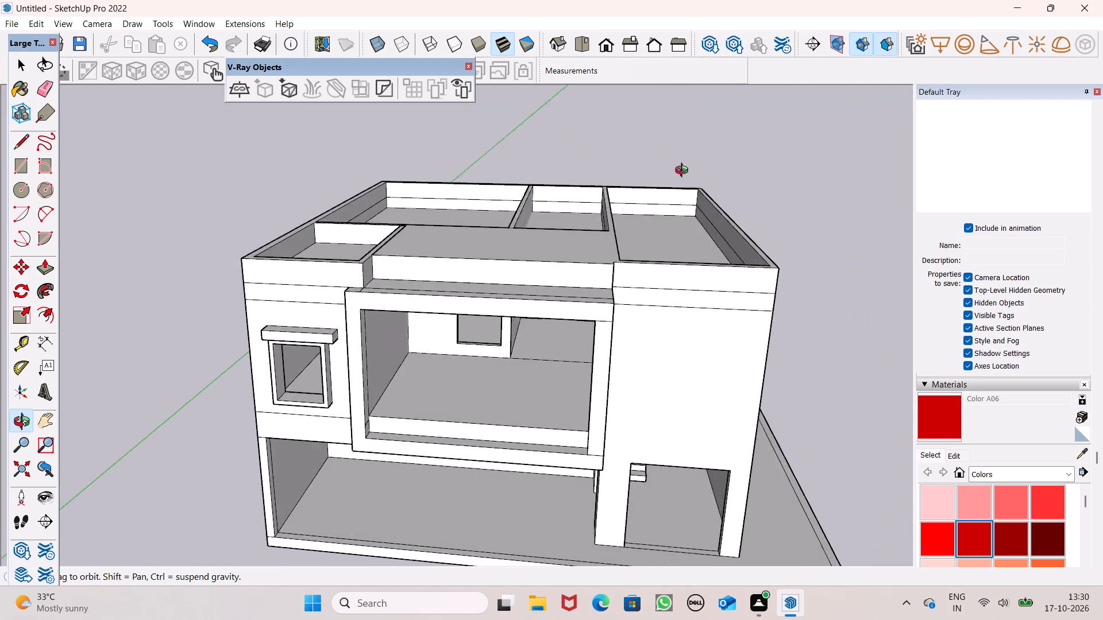
middle_click_drag(684, 172, 709, 134)
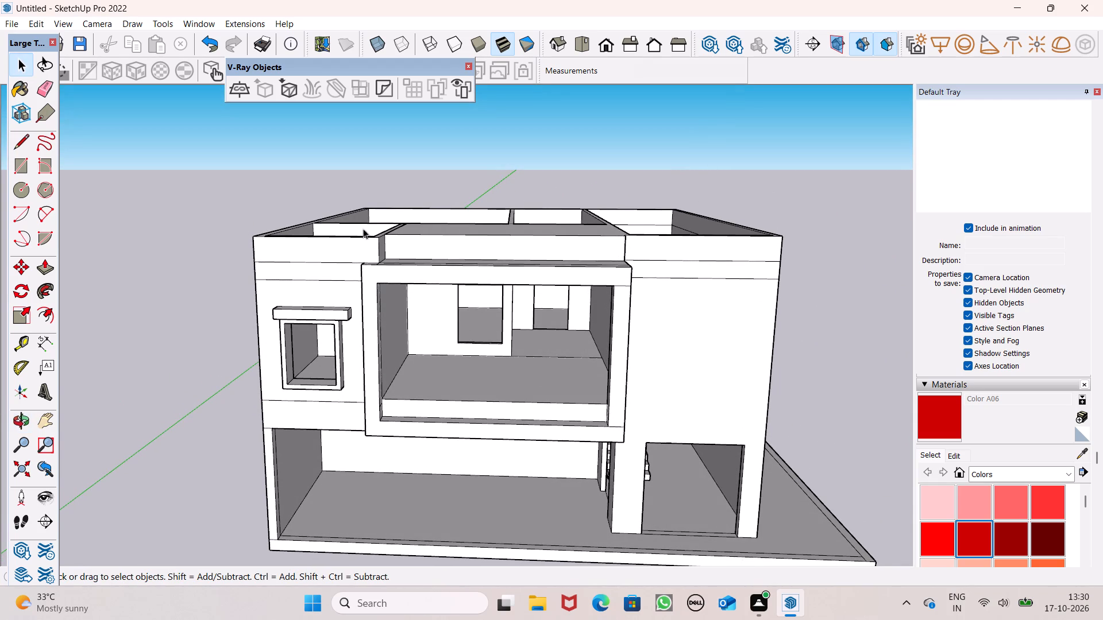
scroll(423, 234, "up", 1)
scroll(511, 241, "down", 4)
middle_click_drag(570, 254, 573, 389)
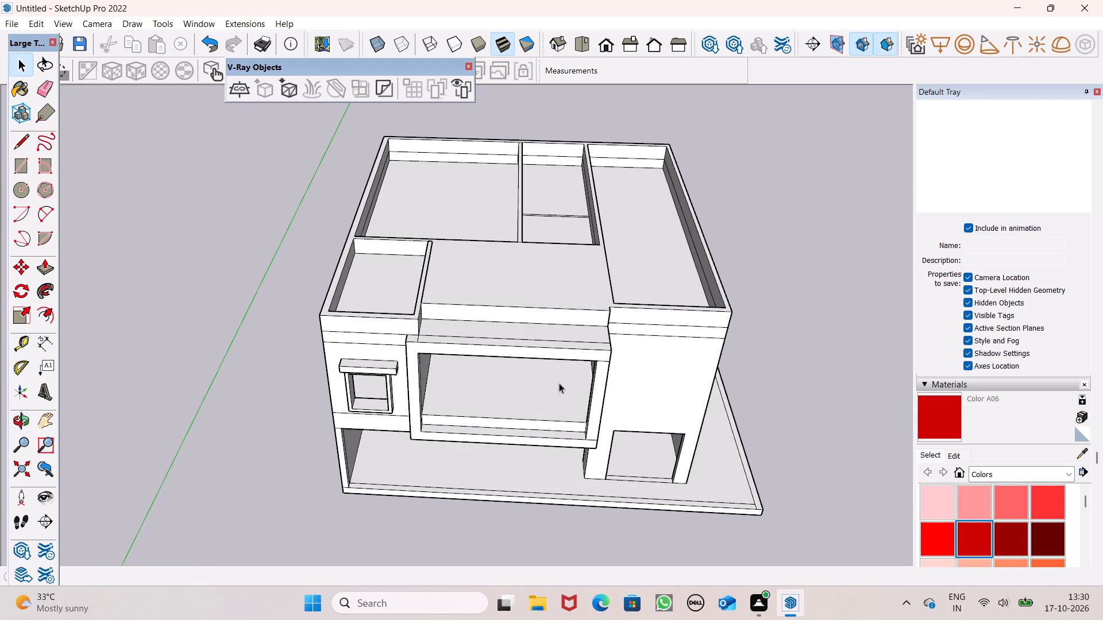
scroll(585, 289, "down", 3)
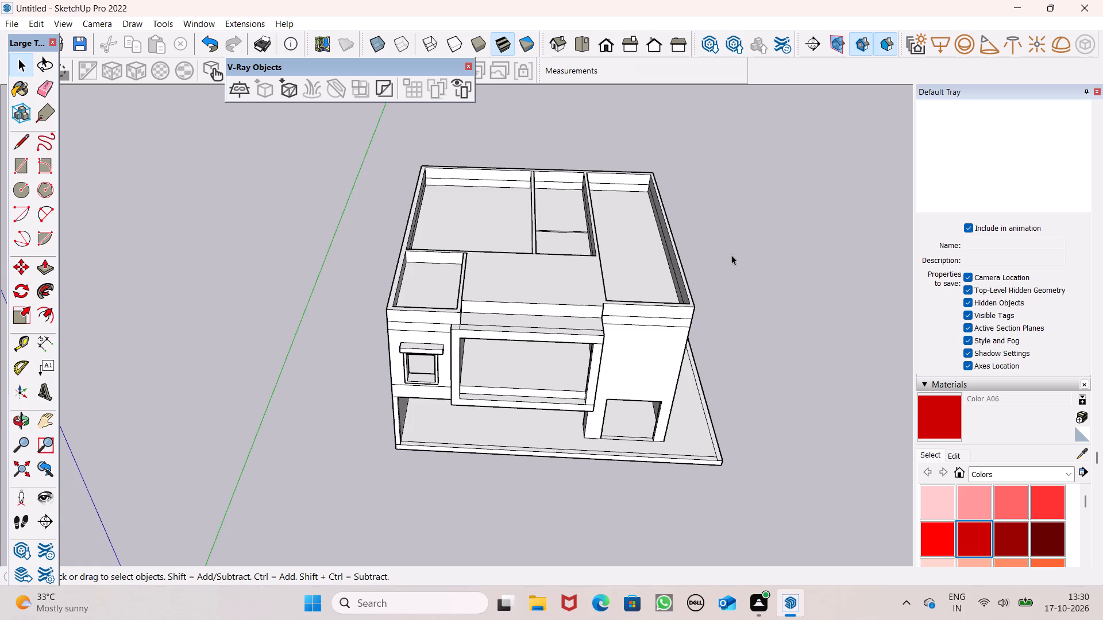
scroll(731, 255, "up", 1)
middle_click_drag(589, 210, 517, 378)
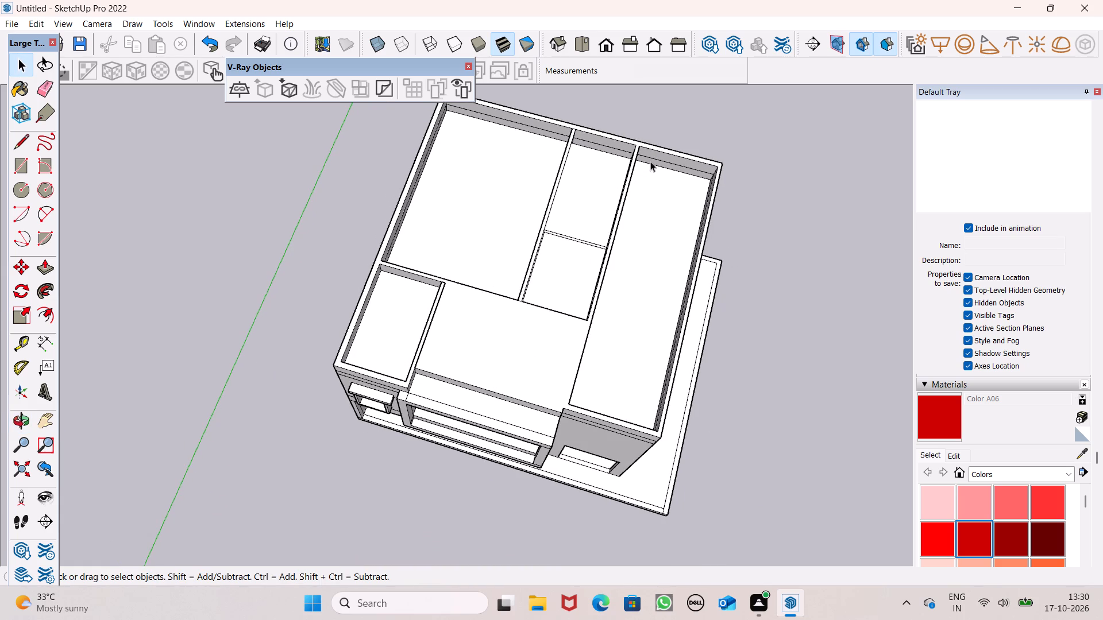
middle_click_drag(603, 229, 647, 246)
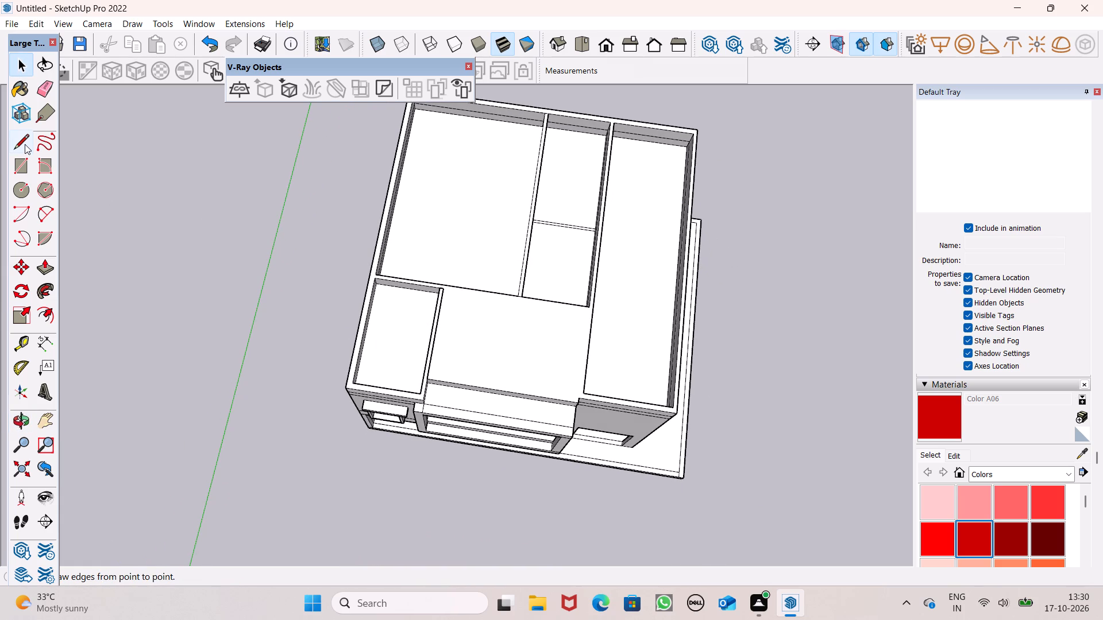
Draw dividing edges on the wall tops at the stair room's front and rear inner ends, separating its wall outline from the rest.
left_click(25, 144)
scroll(570, 356, "up", 8)
left_click(598, 427)
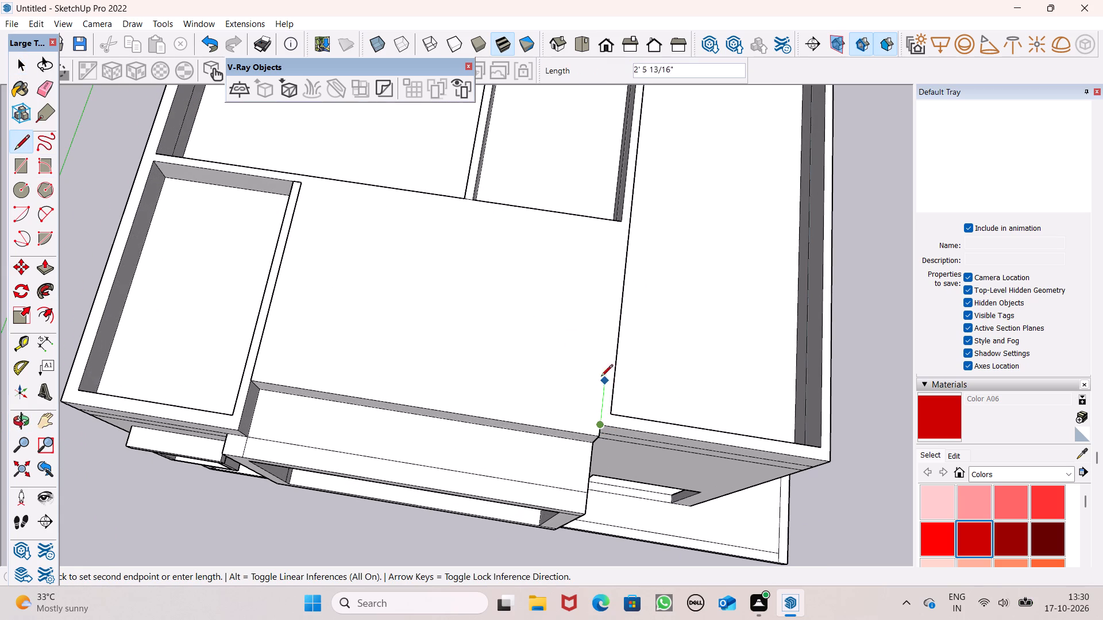
left_click(621, 223)
scroll(401, 335, "down", 2)
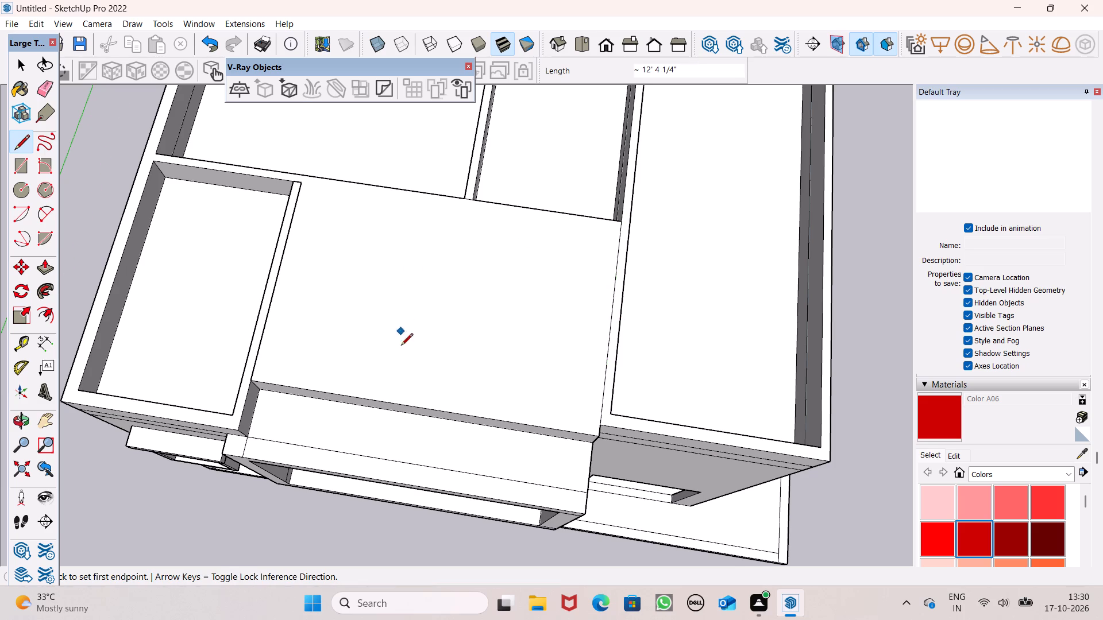
scroll(401, 346, "down", 6)
scroll(435, 230, "down", 3)
scroll(503, 110, "up", 4)
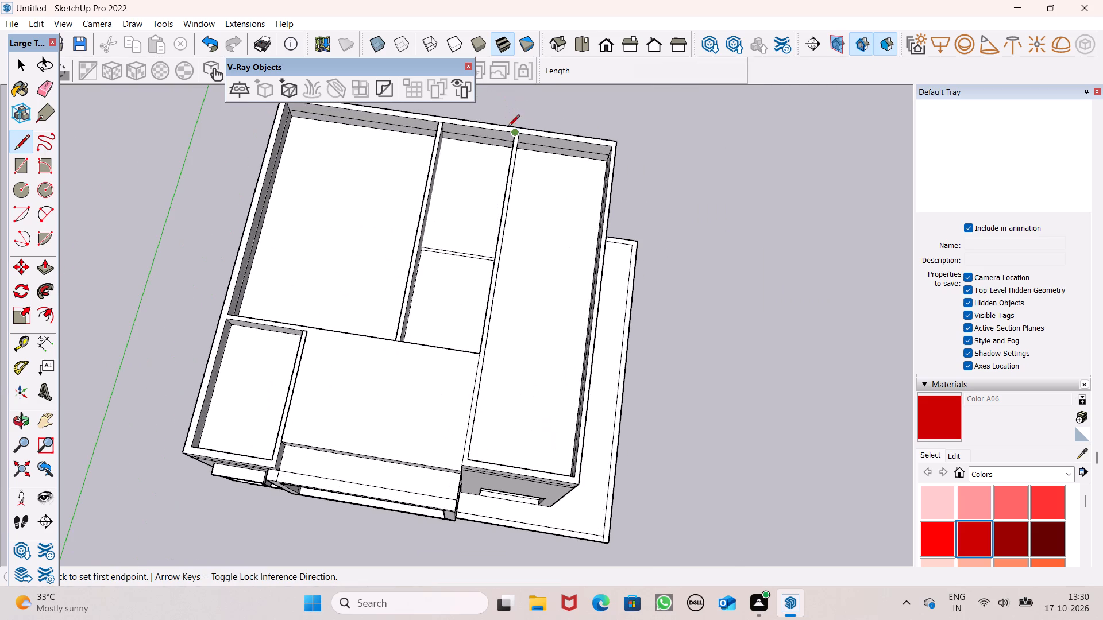
scroll(508, 127, "up", 8)
left_click_drag(522, 141, 528, 133)
left_click(529, 127)
key("space")
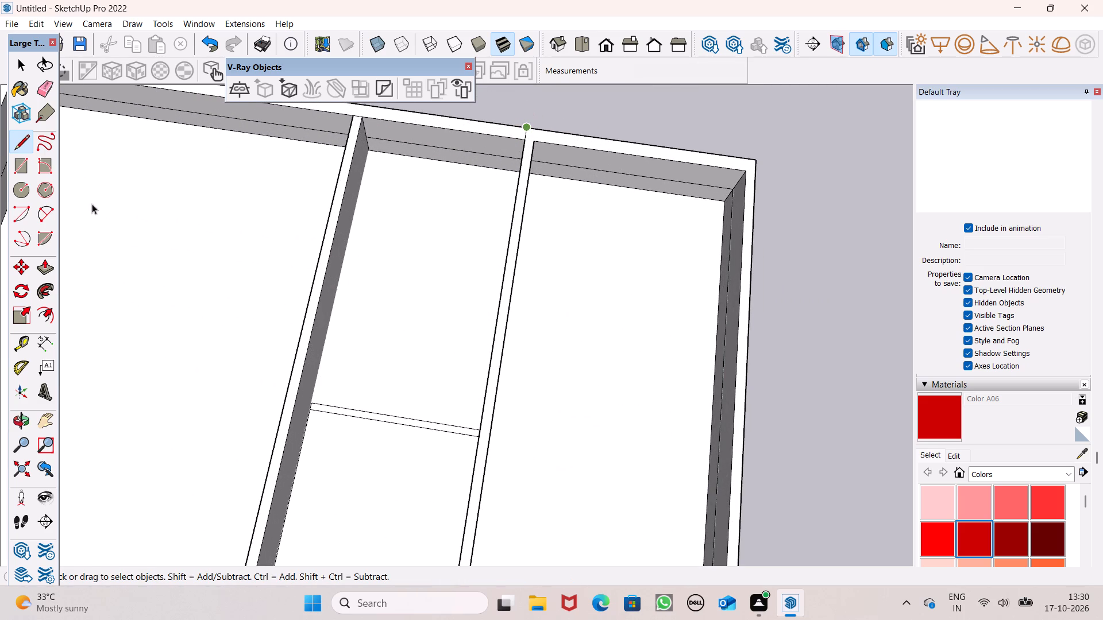
Push/Pull the separated top face of the stair room walls up by 5'.
left_click(48, 269)
scroll(421, 223, "down", 9)
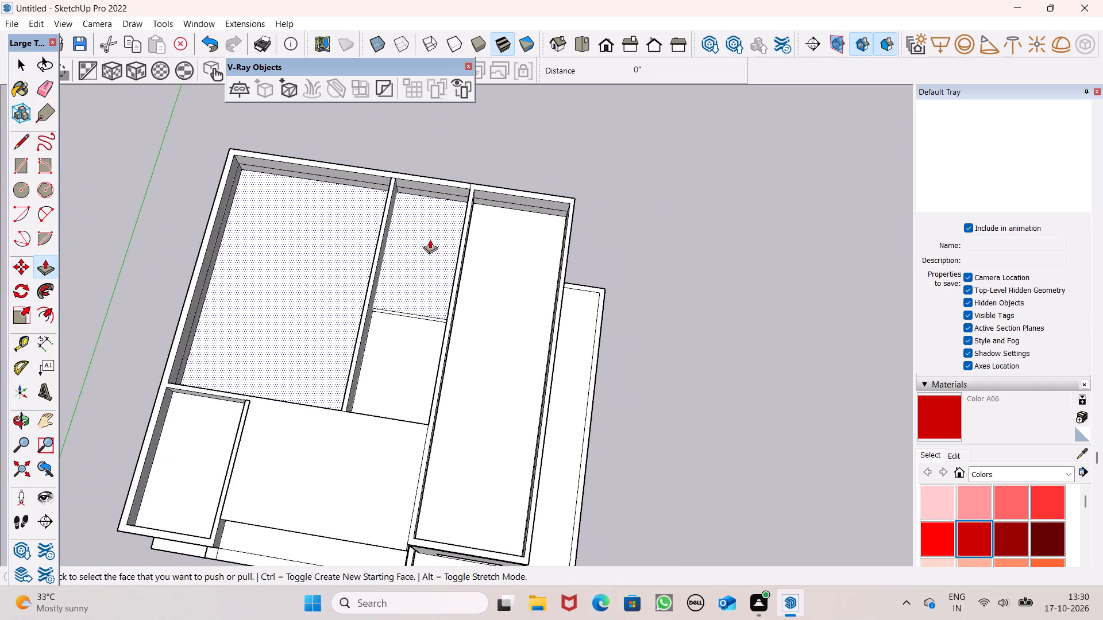
middle_click_drag(438, 270, 515, 92)
scroll(454, 352, "up", 7)
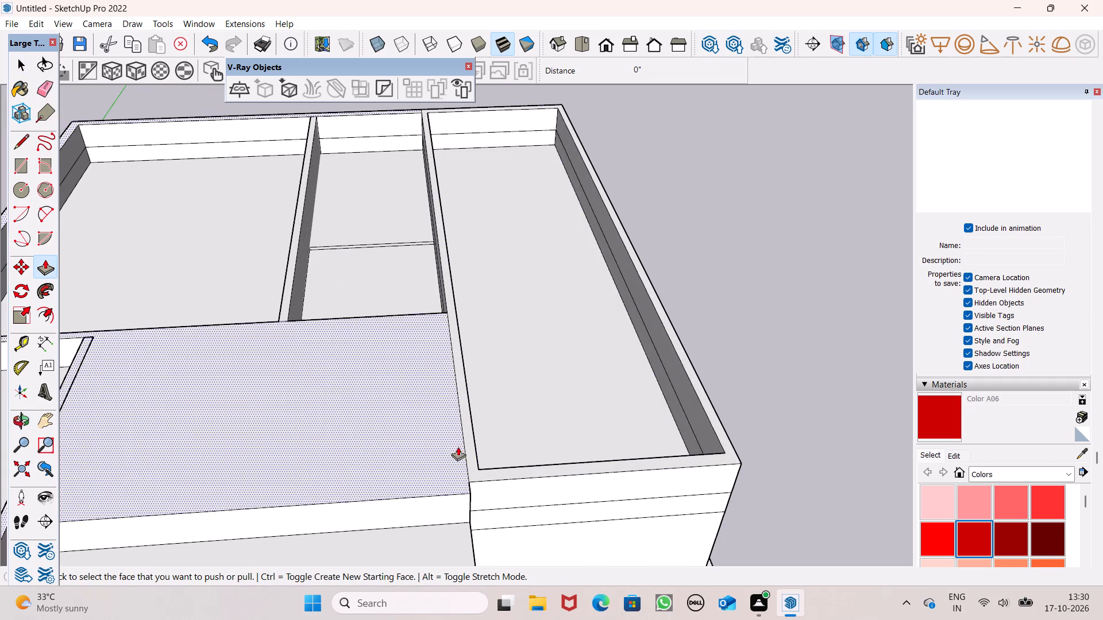
left_click_drag(474, 451, 485, 413)
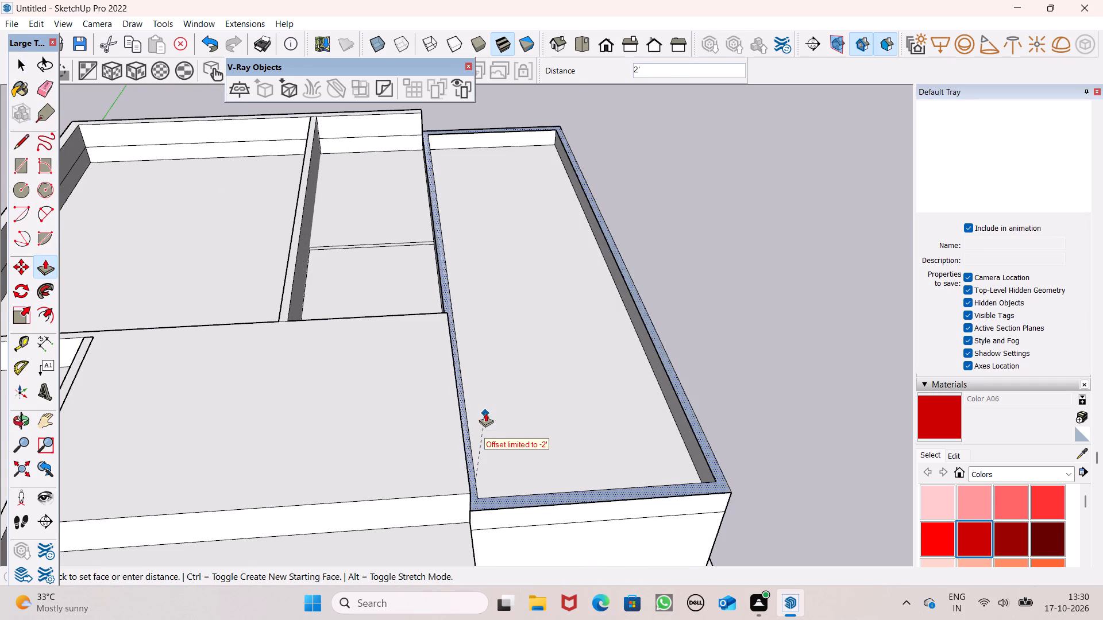
left_click_drag(485, 413, 457, 346)
type("5'")
key("Return")
Push/Pull the top face of the stair room walls up by another 1' as a separate top band.
scroll(457, 344, "down", 5)
middle_click_drag(473, 370, 453, 222)
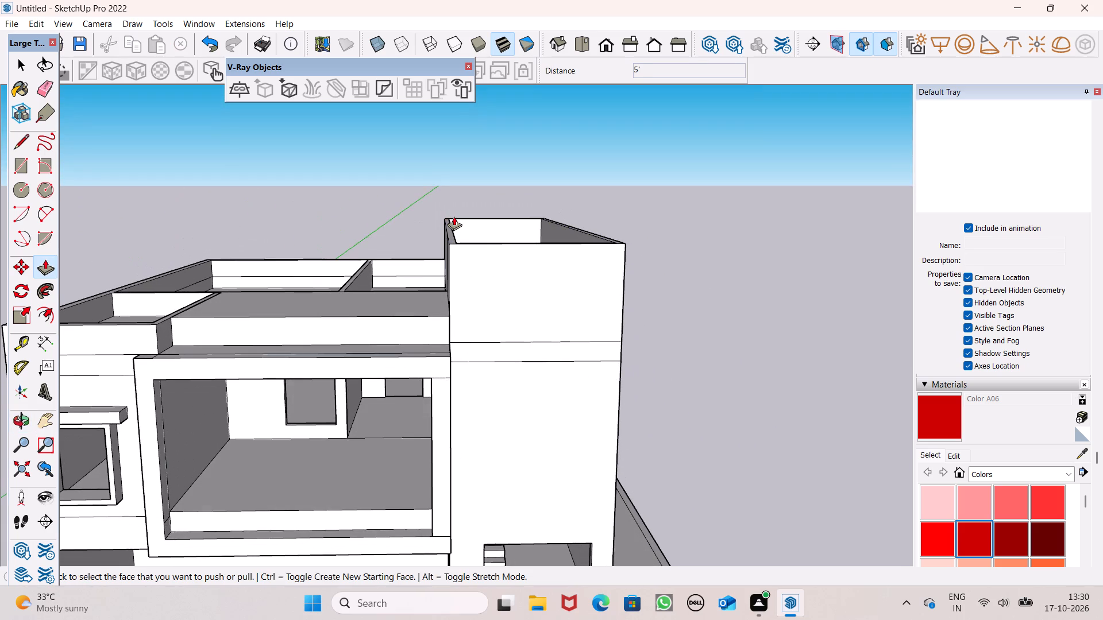
scroll(453, 216, "up", 3)
middle_click_drag(464, 294, 464, 363)
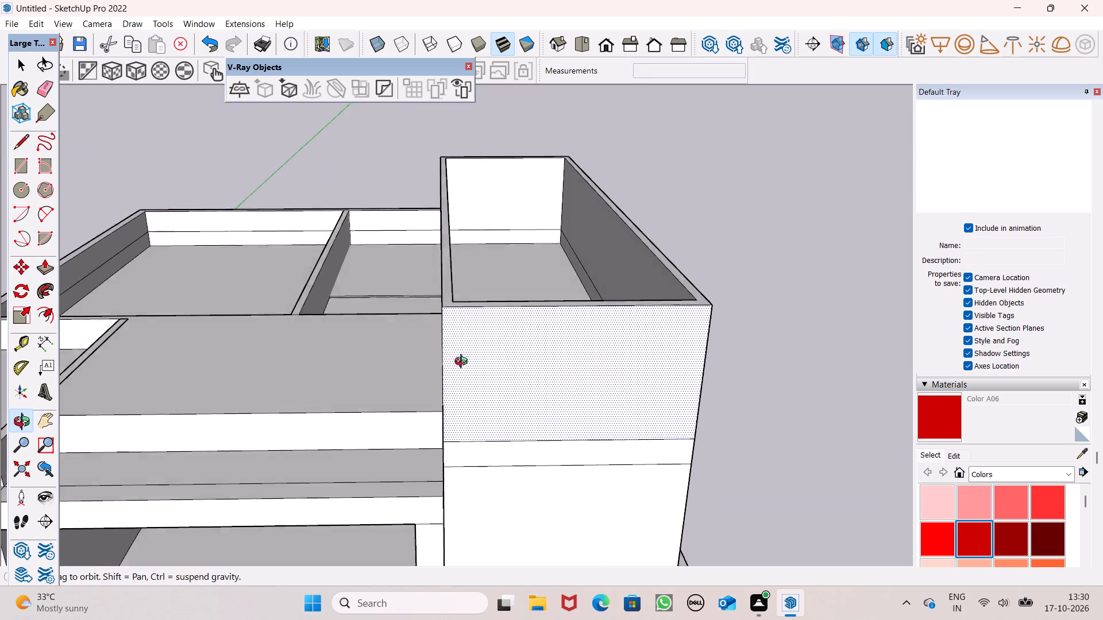
middle_click_drag(464, 363, 468, 362)
scroll(440, 274, "up", 4)
left_click_drag(461, 327, 460, 327)
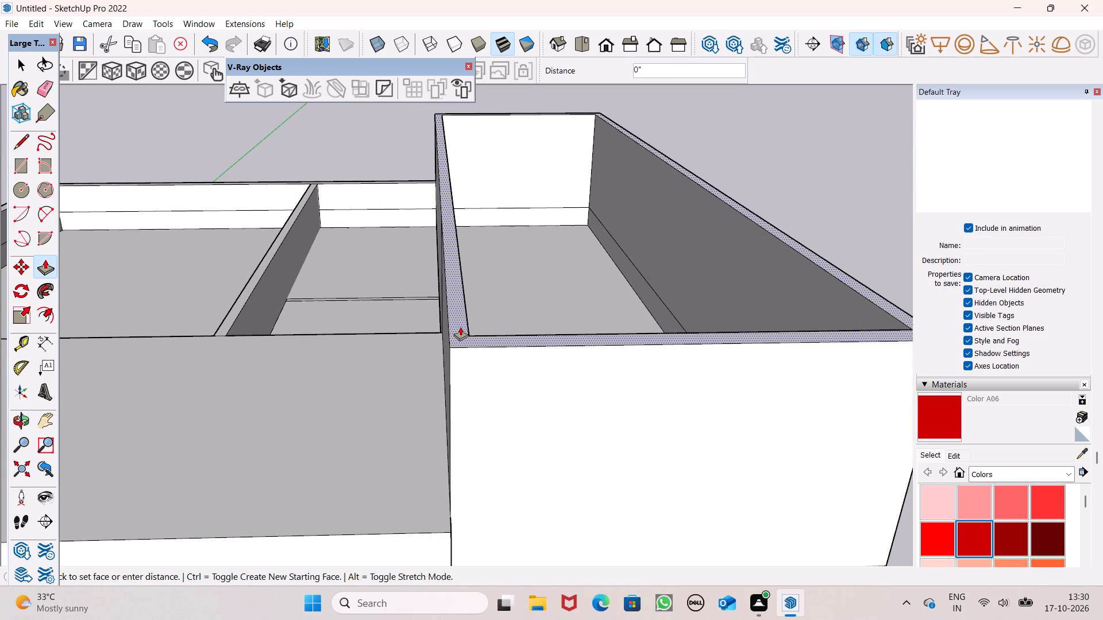
left_click_drag(460, 327, 464, 274)
key("1")
key("apostrophe")
key("Return")
Erase the leftover vertical edge on the stair room's roof-side wall, below the top band.
scroll(462, 270, "down", 3)
middle_click_drag(457, 332, 566, 271)
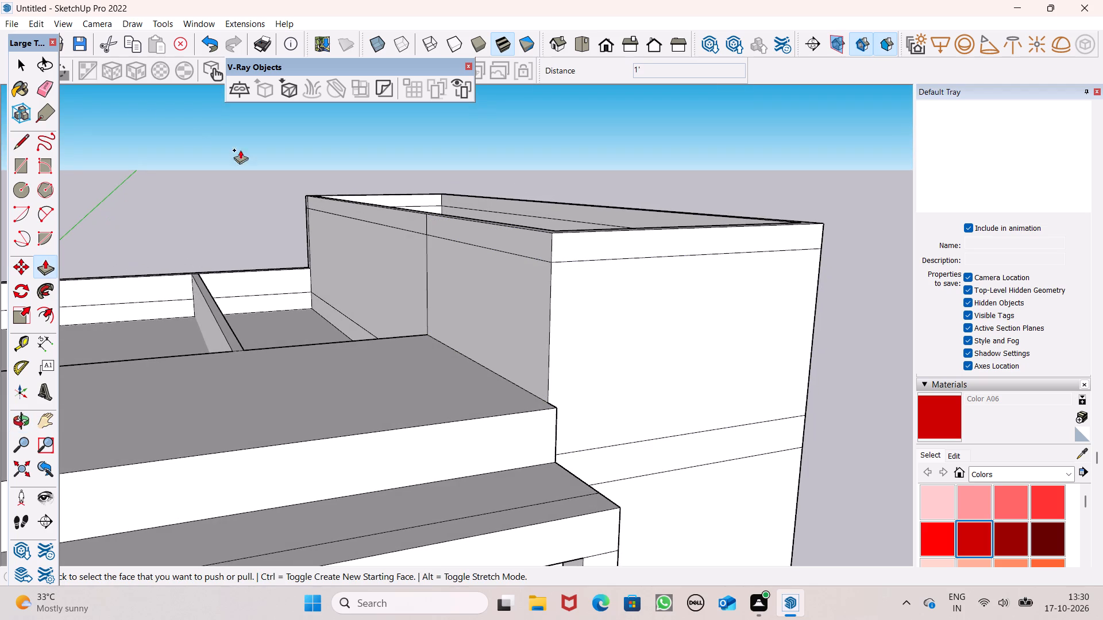
left_click(43, 89)
middle_click_drag(318, 312, 425, 340)
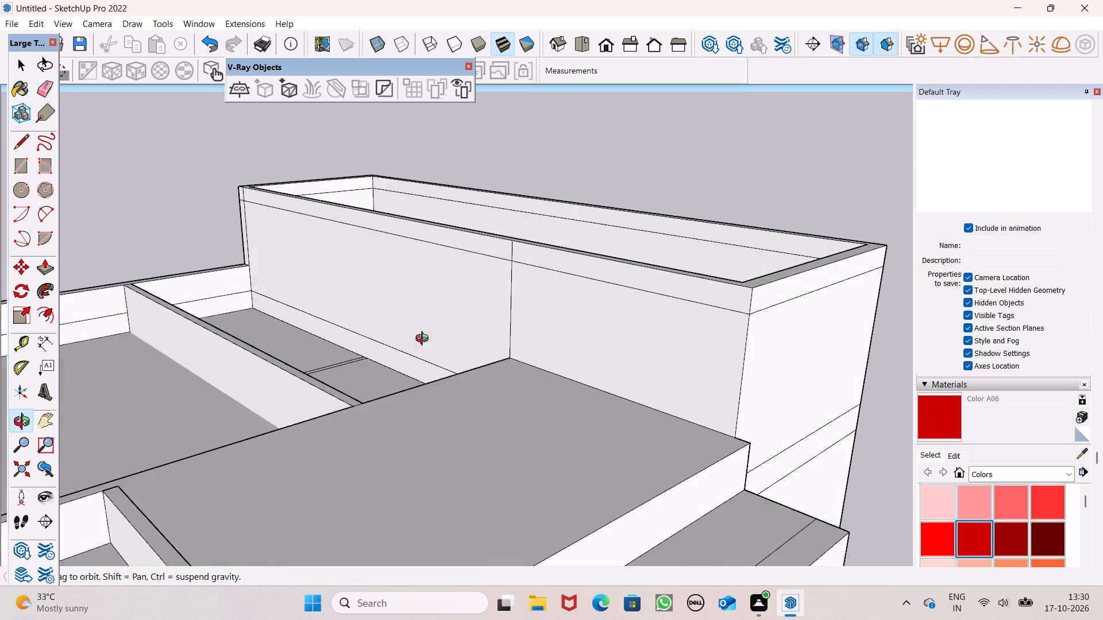
middle_click_drag(425, 340, 430, 337)
scroll(483, 346, "up", 3)
left_click_drag(523, 340, 539, 331)
left_click(536, 206)
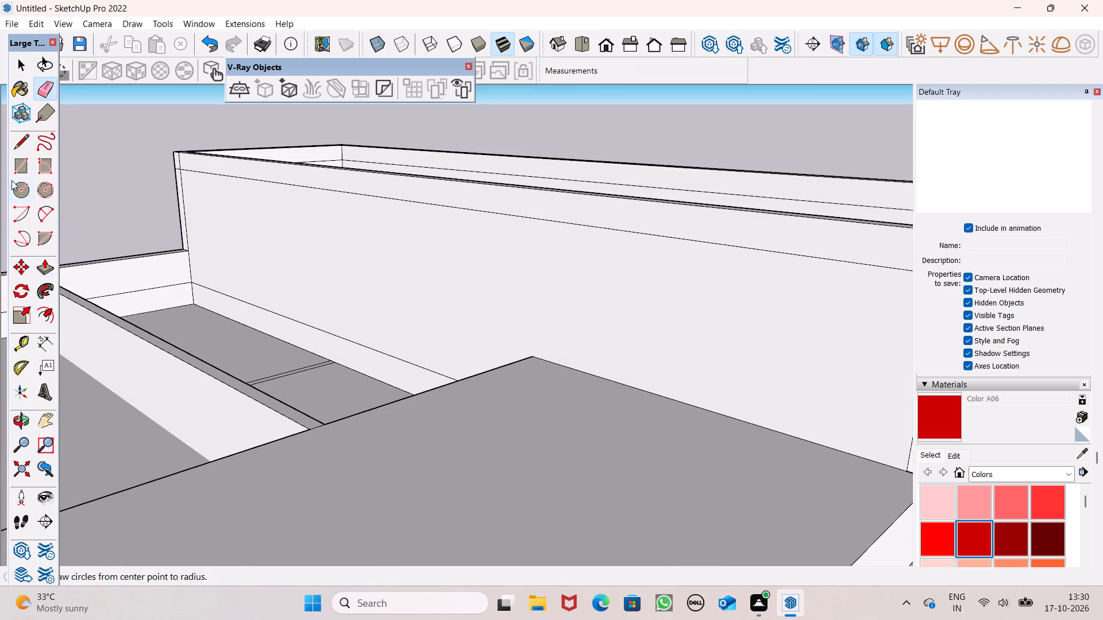
Pull the top band's roof-side face outward by about 1' 4" to form an overhang over the roof.
left_click(50, 270)
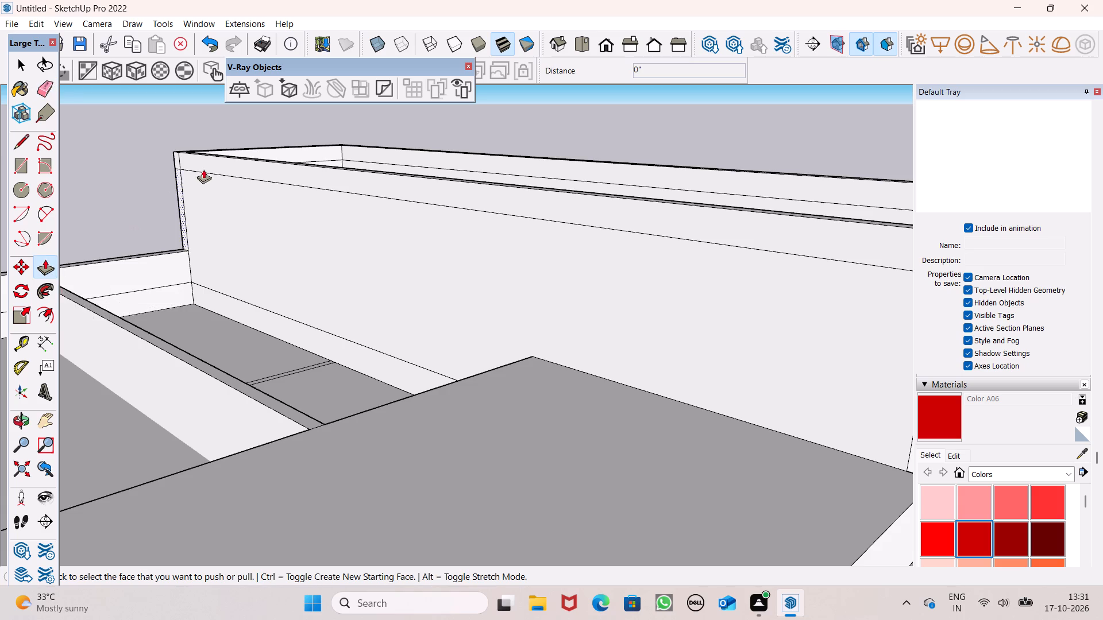
scroll(203, 169, "down", 3)
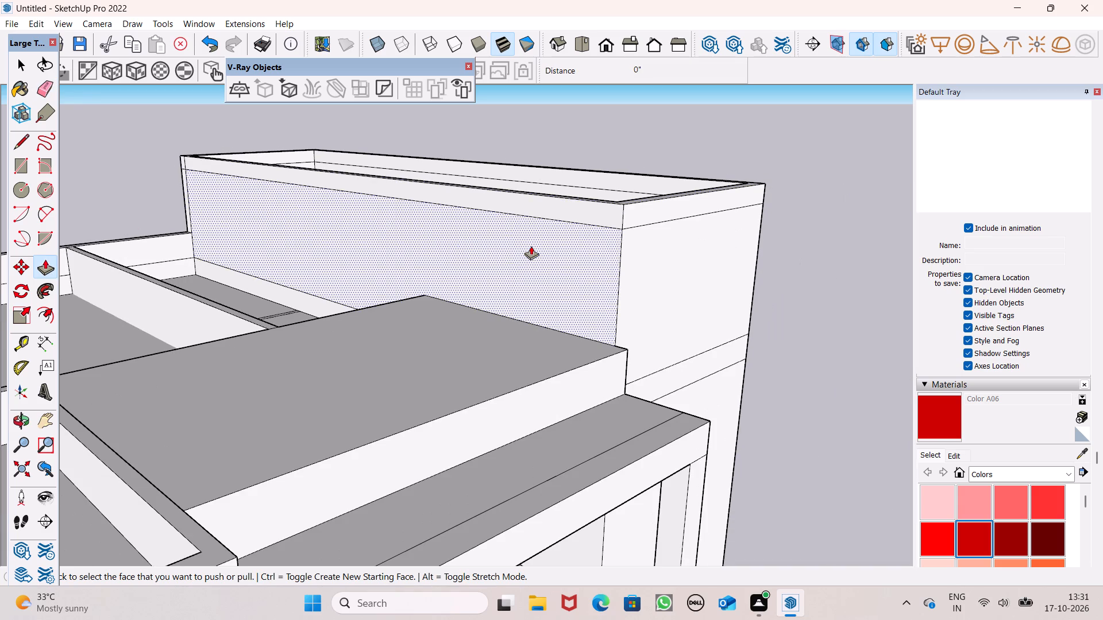
middle_click_drag(632, 265, 630, 305)
scroll(630, 305, "up", 3)
left_click_drag(614, 250, 603, 252)
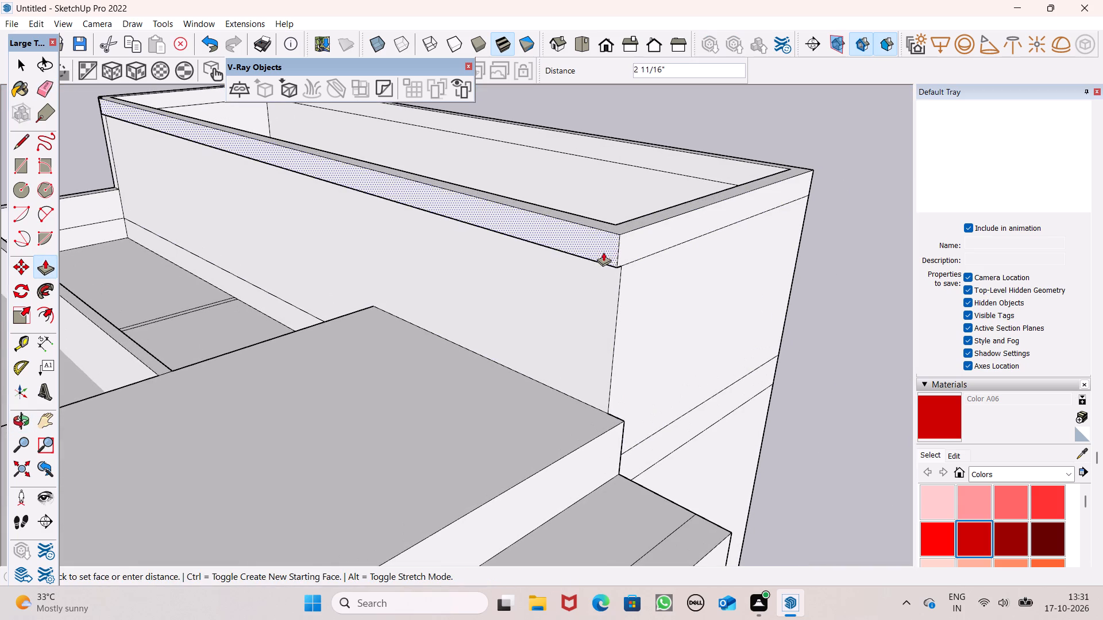
left_click_drag(603, 252, 585, 261)
Pull the top band's front face outward by about 1' 3 3/4" and extend its outer side face into a similar overhang.
scroll(612, 255, "down", 2)
middle_click_drag(687, 280, 599, 293)
scroll(593, 286, "up", 1)
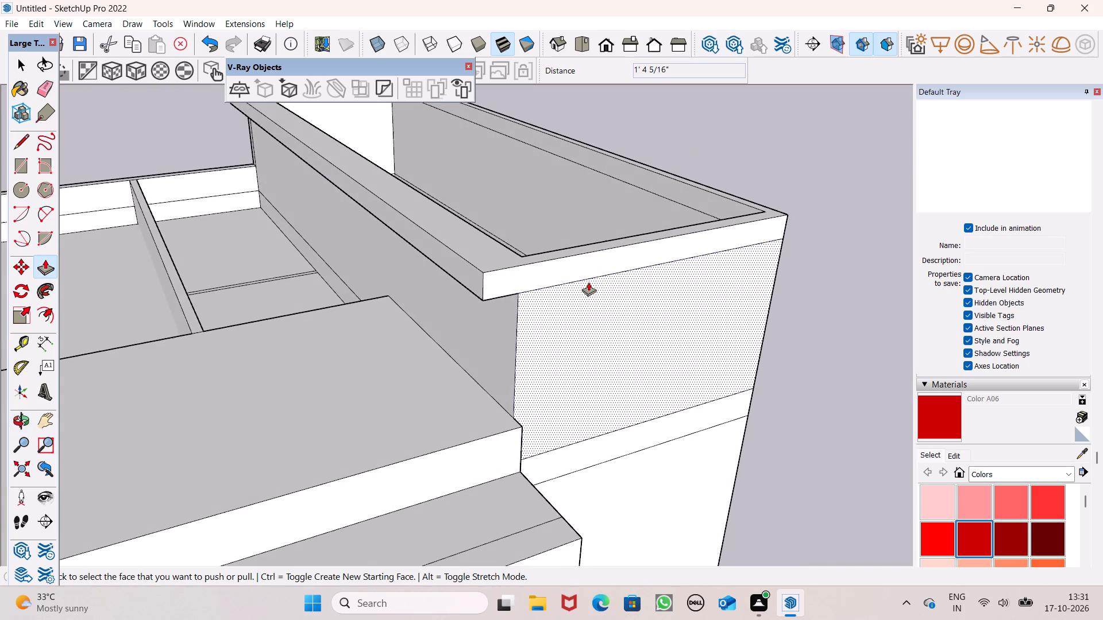
left_click_drag(588, 269, 608, 290)
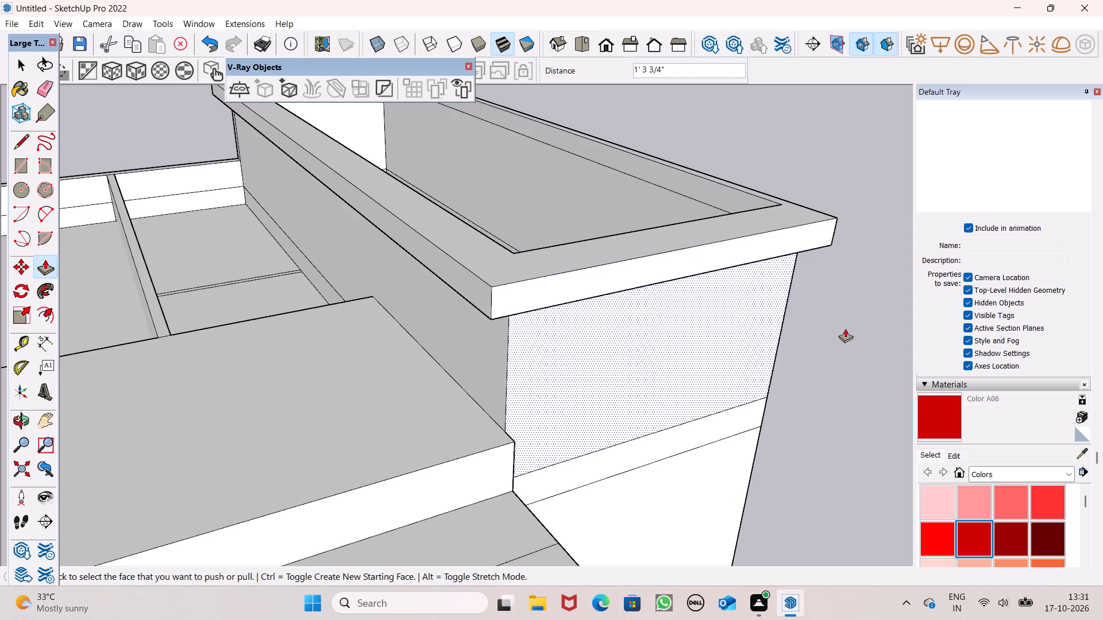
middle_click_drag(825, 328, 450, 223)
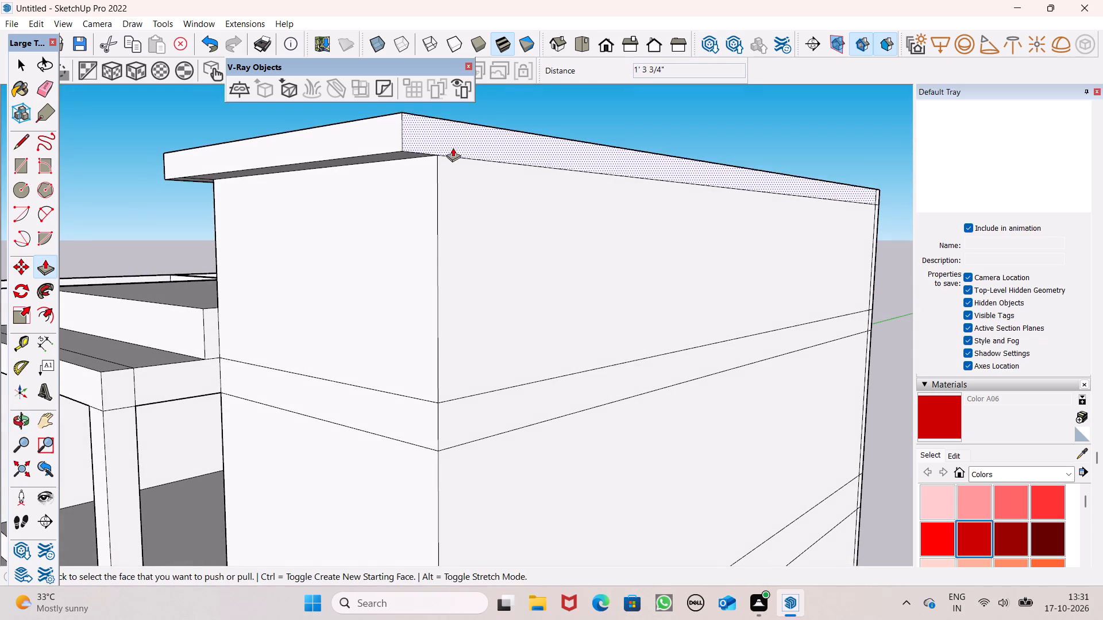
left_click_drag(454, 146, 494, 174)
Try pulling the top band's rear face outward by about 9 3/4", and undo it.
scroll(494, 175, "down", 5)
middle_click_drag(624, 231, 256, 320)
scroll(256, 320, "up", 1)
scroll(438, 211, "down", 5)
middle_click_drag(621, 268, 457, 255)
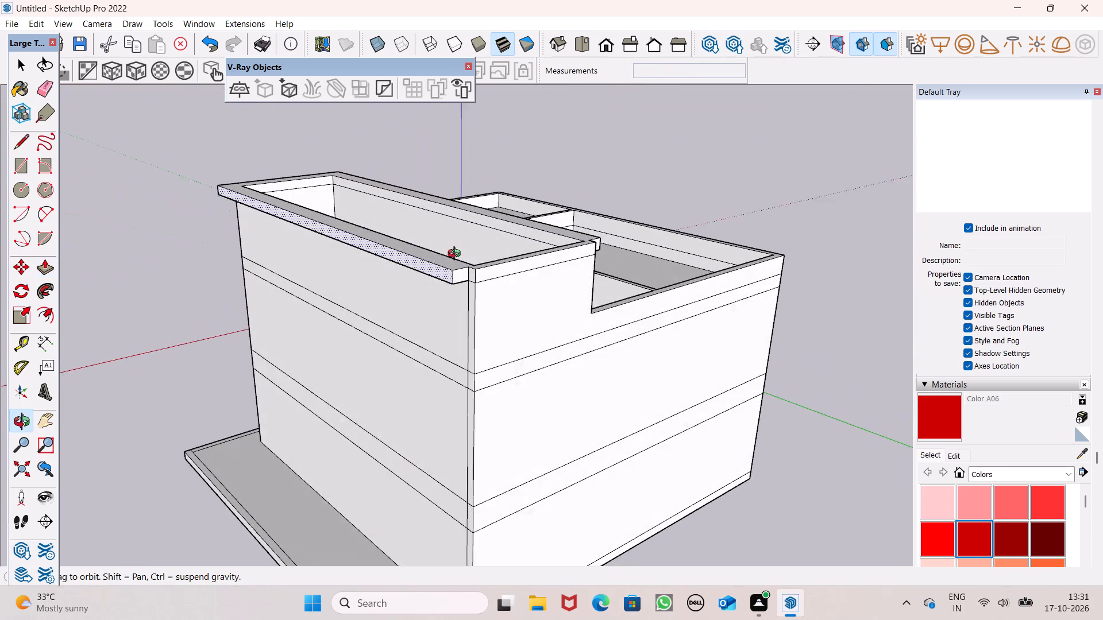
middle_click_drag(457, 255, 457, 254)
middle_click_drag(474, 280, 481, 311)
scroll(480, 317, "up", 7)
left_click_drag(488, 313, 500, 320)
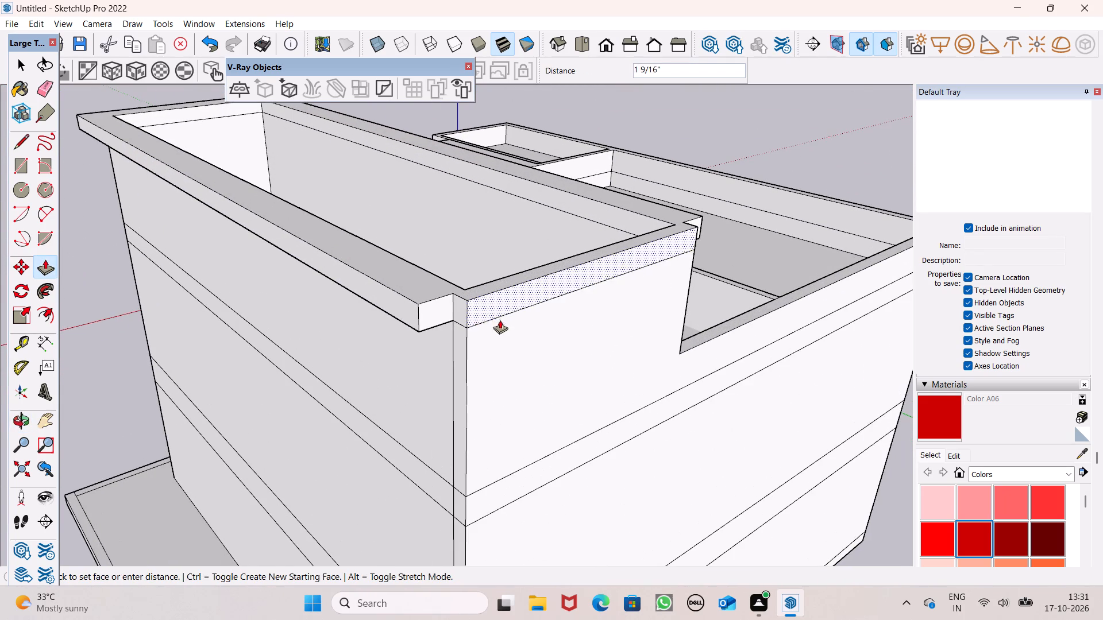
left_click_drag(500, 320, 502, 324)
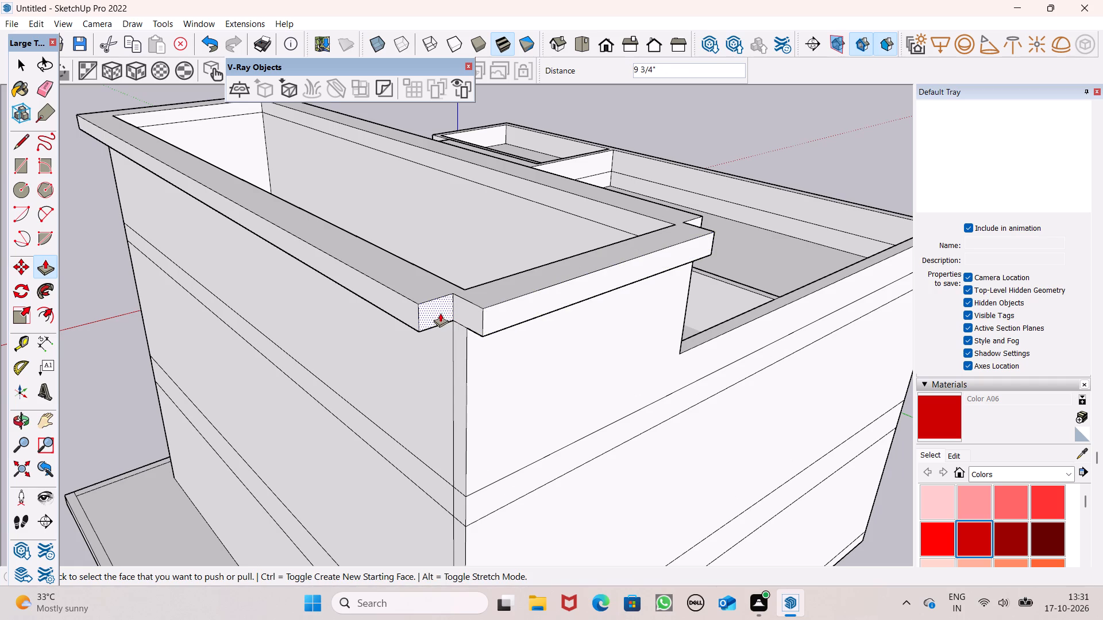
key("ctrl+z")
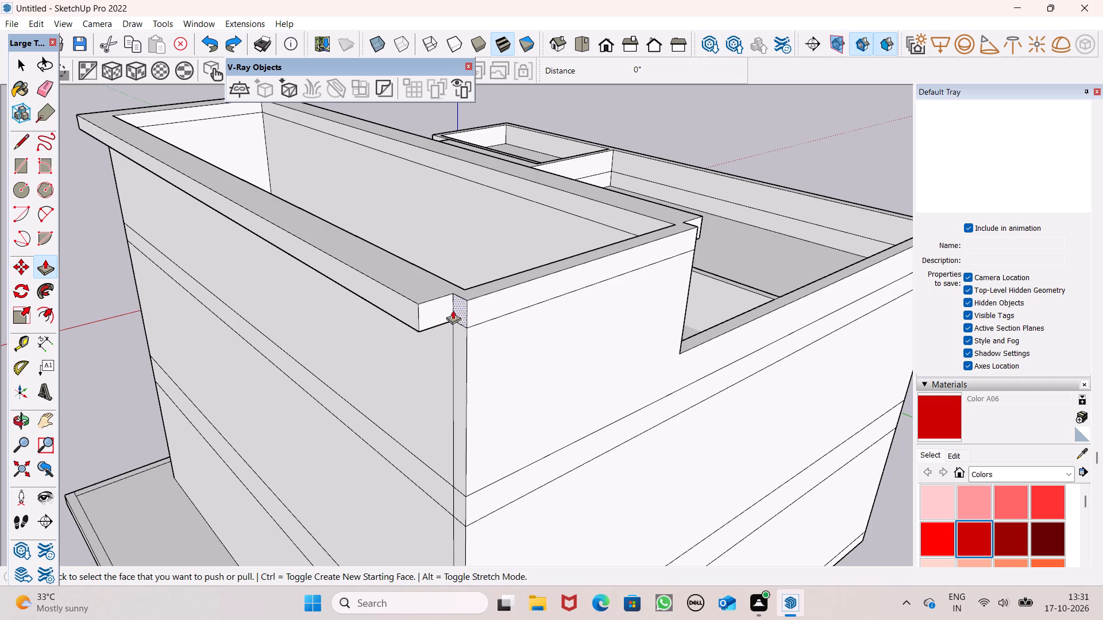
Extend the rear ends of both side overhangs by 9" so they are flush with the stair room's rear wall.
left_click_drag(443, 309, 494, 304)
scroll(661, 218, "down", 6)
middle_click_drag(685, 247, 661, 264)
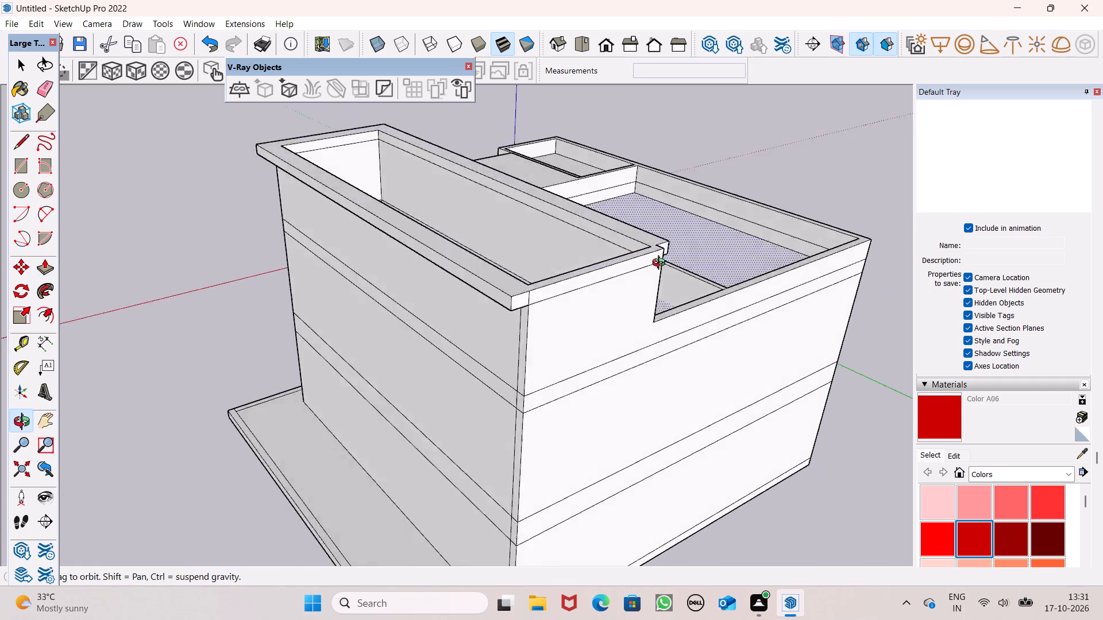
middle_click_drag(661, 264, 400, 266)
scroll(403, 272, "up", 1)
scroll(540, 195, "down", 6)
scroll(428, 247, "up", 5)
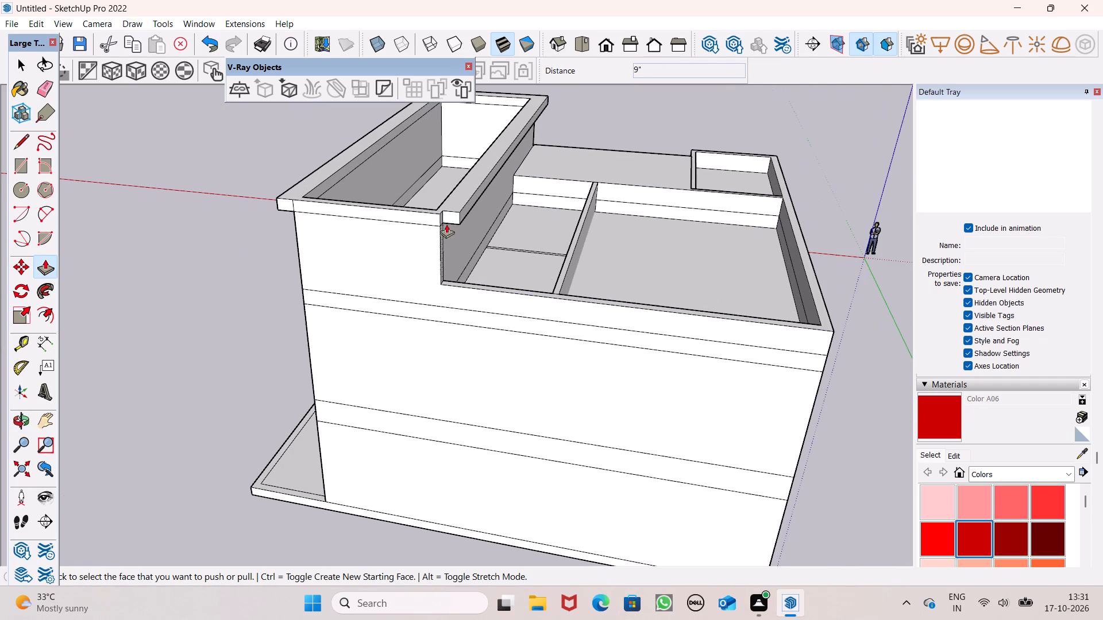
left_click_drag(451, 216, 426, 224)
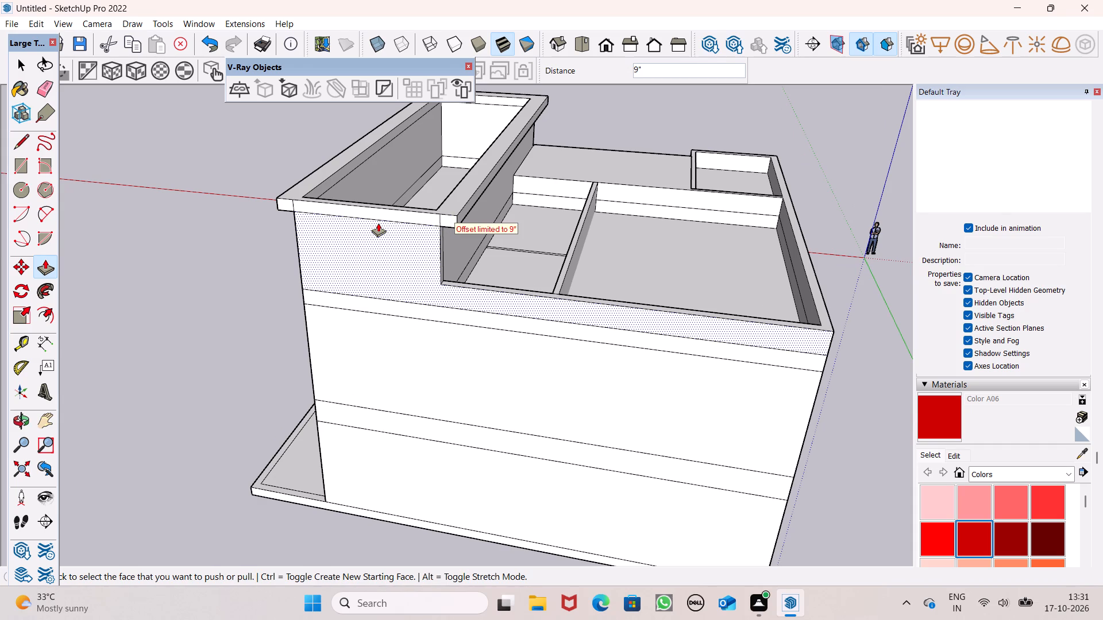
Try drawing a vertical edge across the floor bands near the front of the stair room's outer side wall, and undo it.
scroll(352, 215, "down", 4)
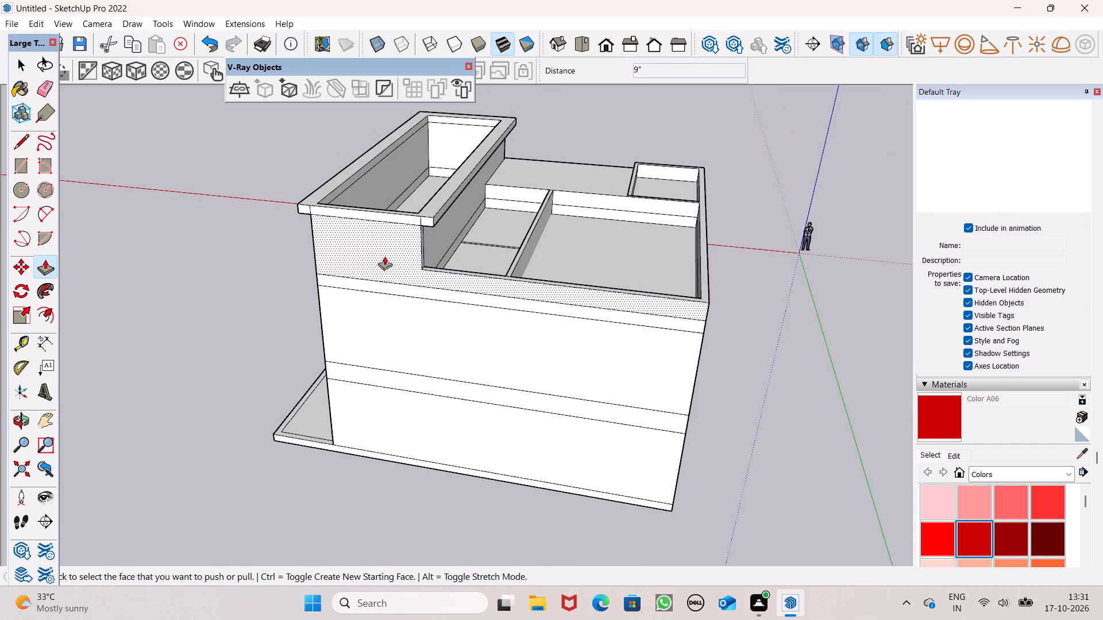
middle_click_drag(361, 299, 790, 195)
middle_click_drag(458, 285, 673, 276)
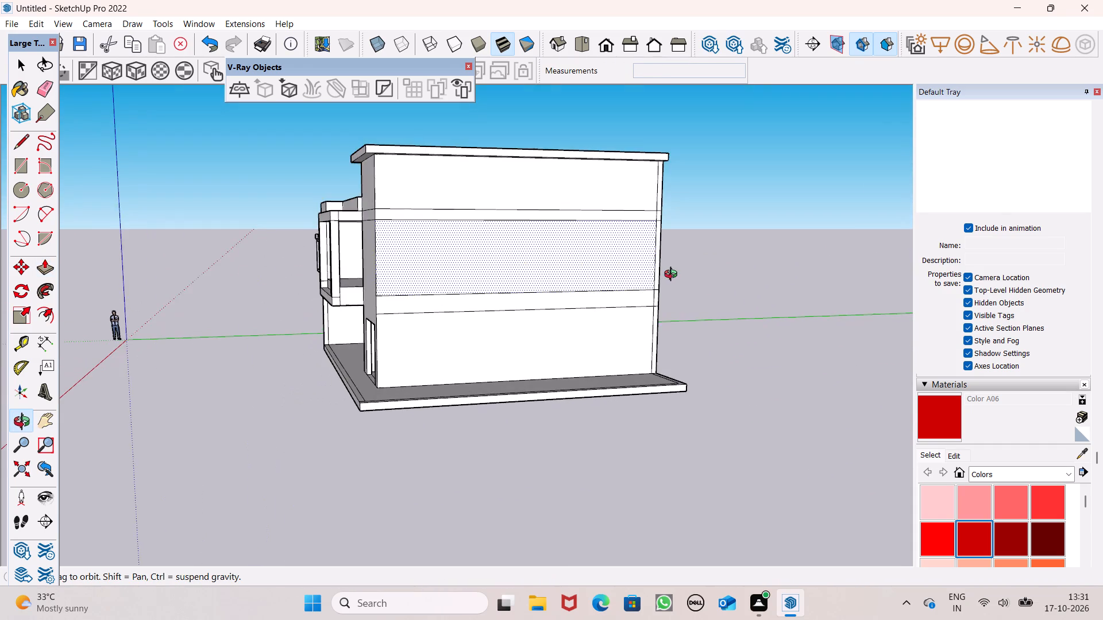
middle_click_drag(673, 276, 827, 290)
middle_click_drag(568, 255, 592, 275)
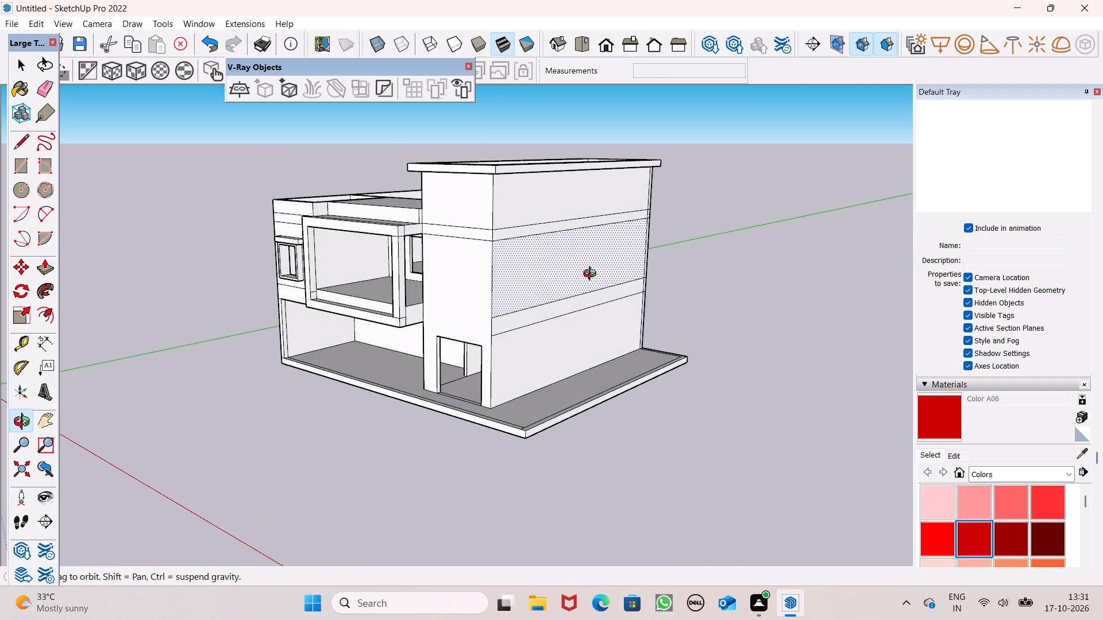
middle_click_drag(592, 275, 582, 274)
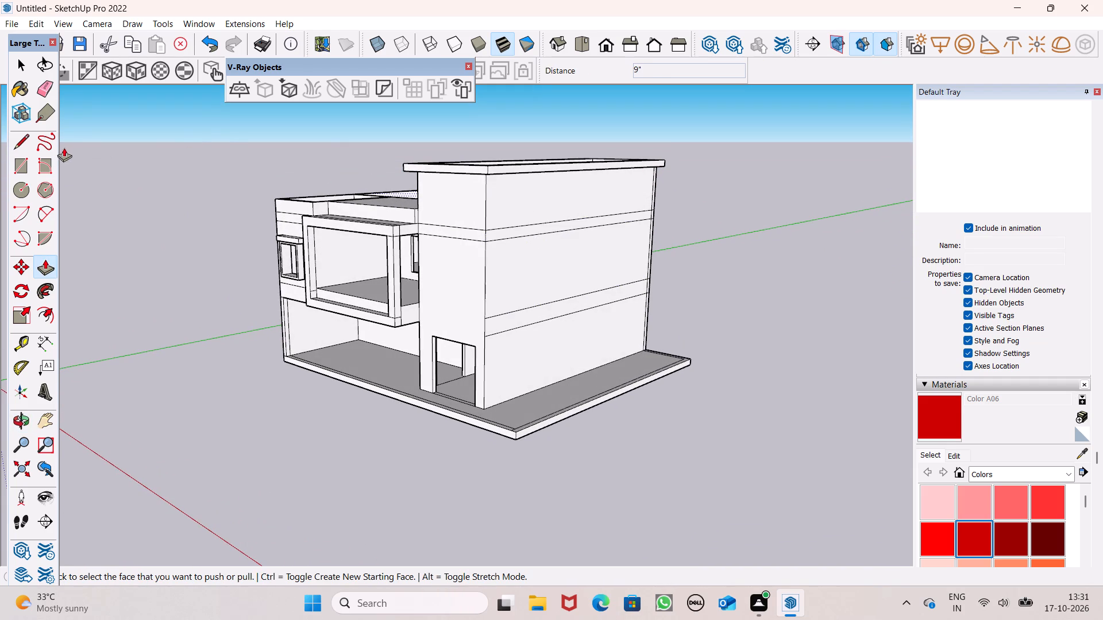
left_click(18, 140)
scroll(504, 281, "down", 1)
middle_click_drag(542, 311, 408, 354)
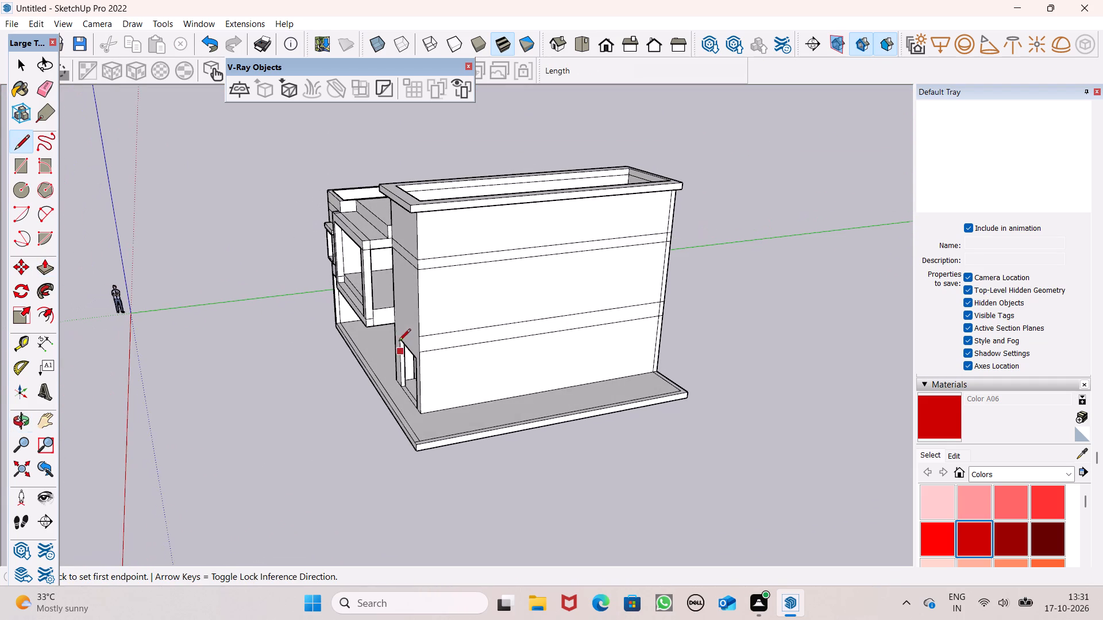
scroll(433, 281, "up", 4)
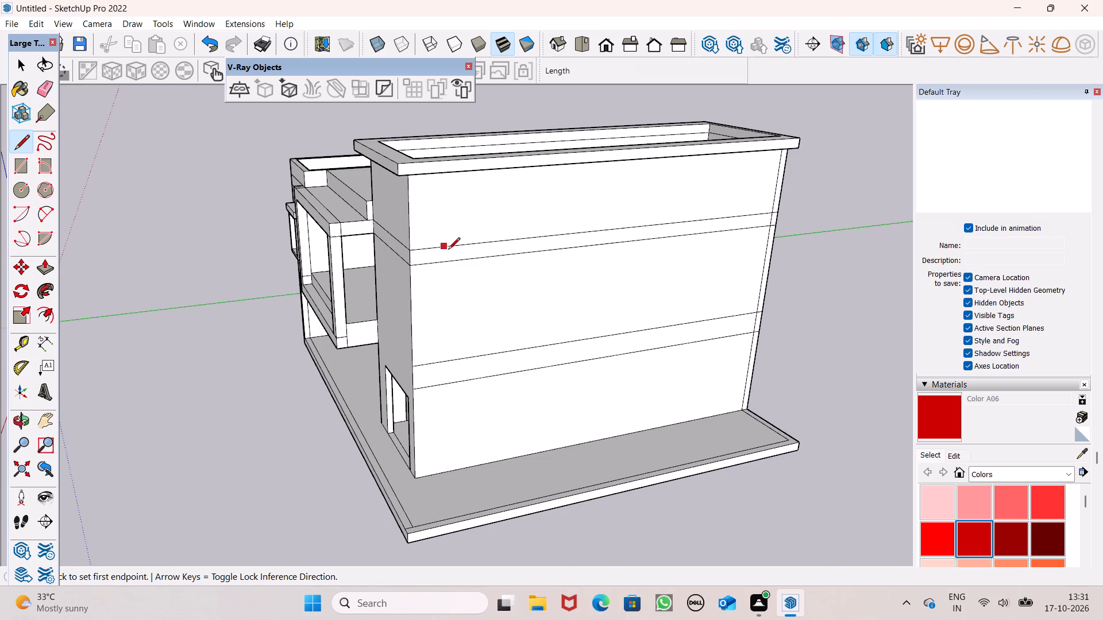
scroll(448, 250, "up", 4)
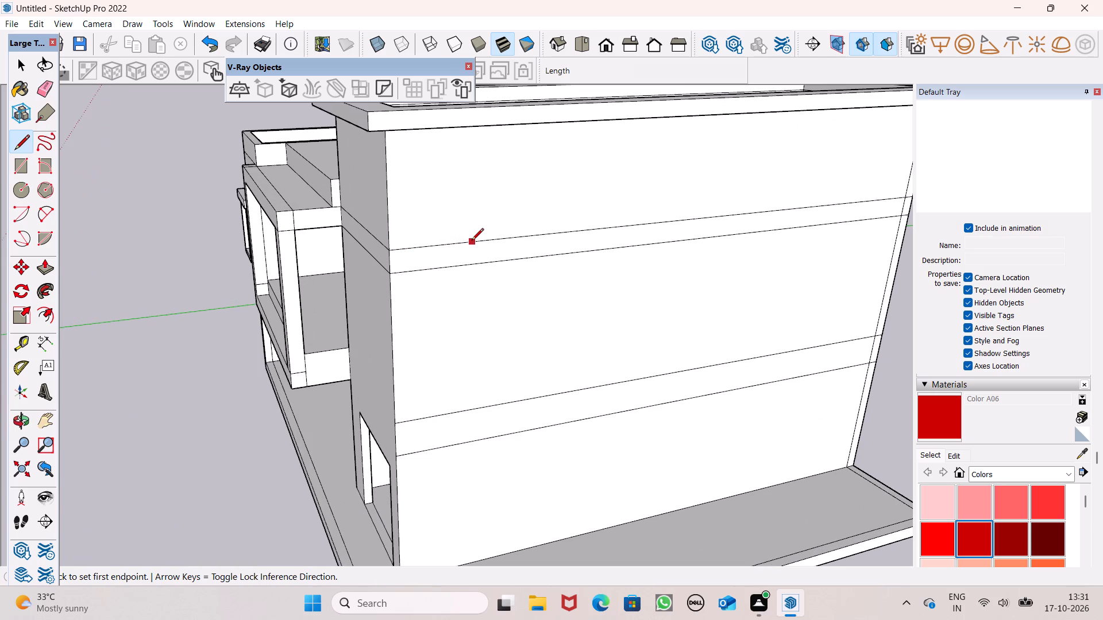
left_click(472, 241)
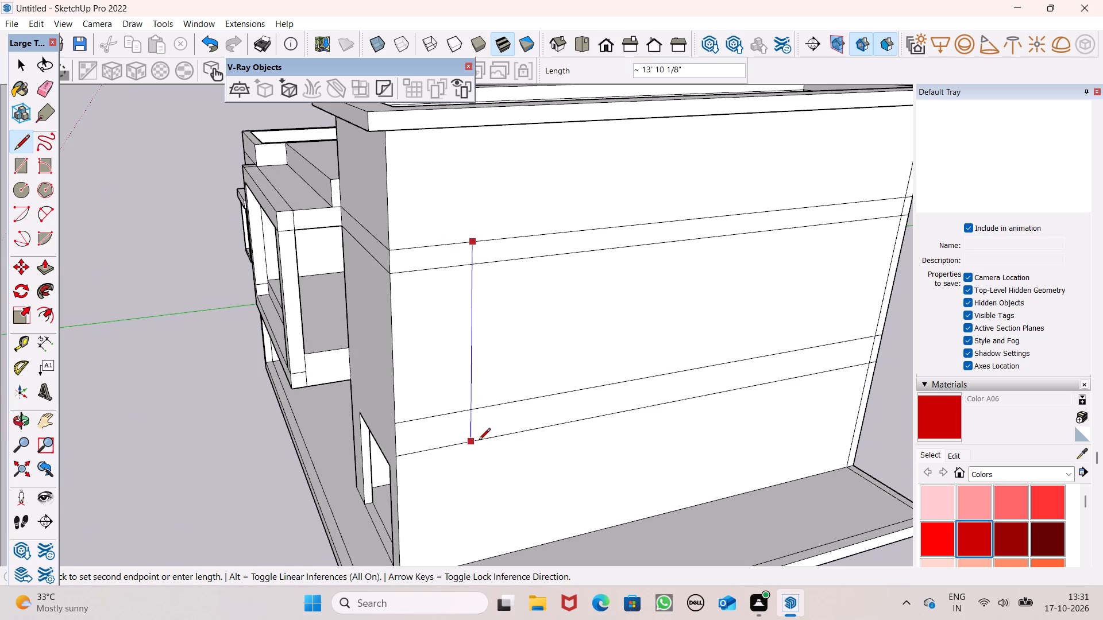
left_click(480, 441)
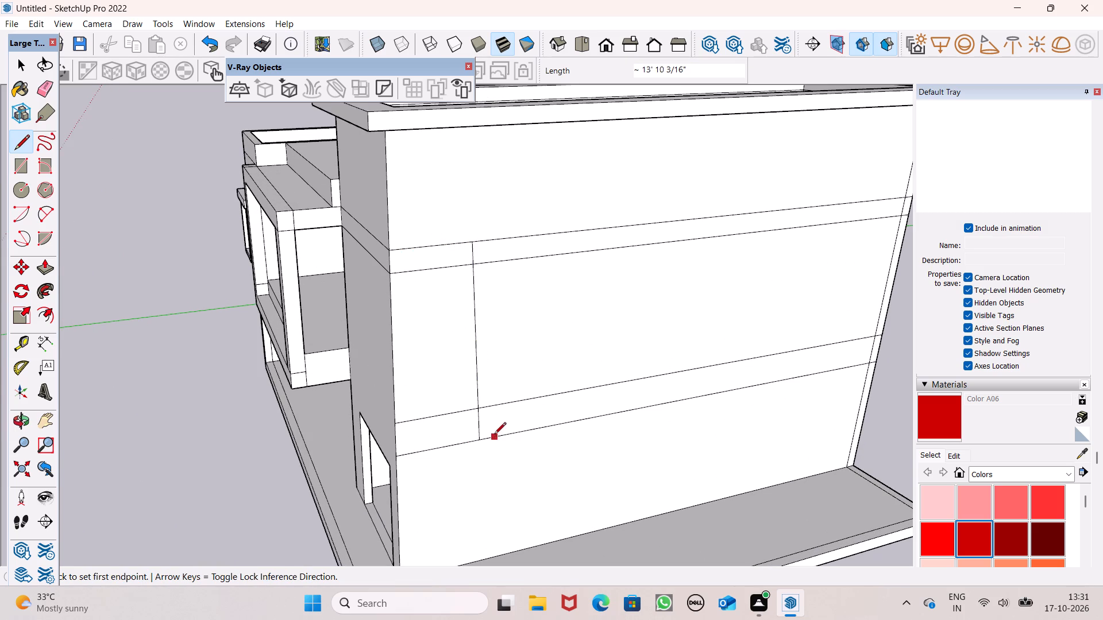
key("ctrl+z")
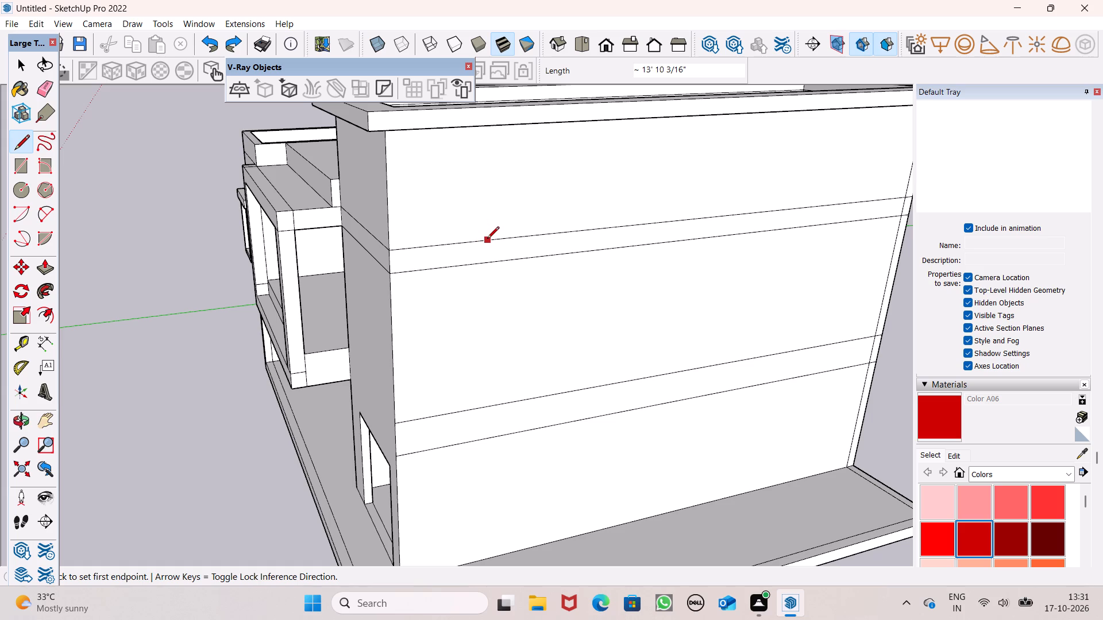
Draw two 13' 10" vertical edges on the outer side wall, from the upper floor band's top line to the lower band's bottom line.
left_click(485, 242)
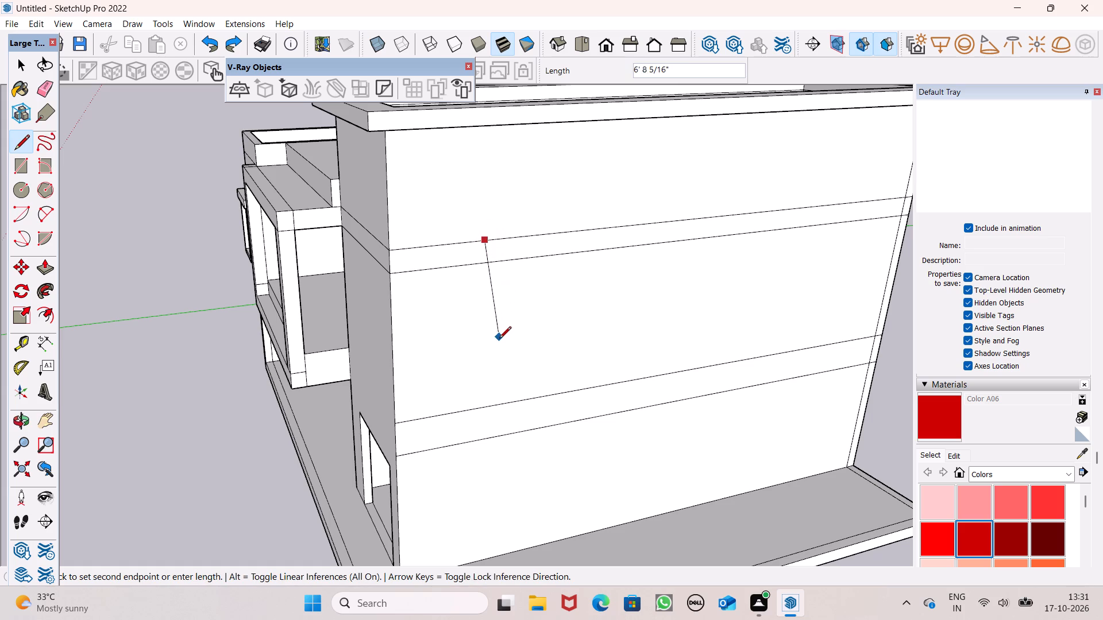
left_click(483, 441)
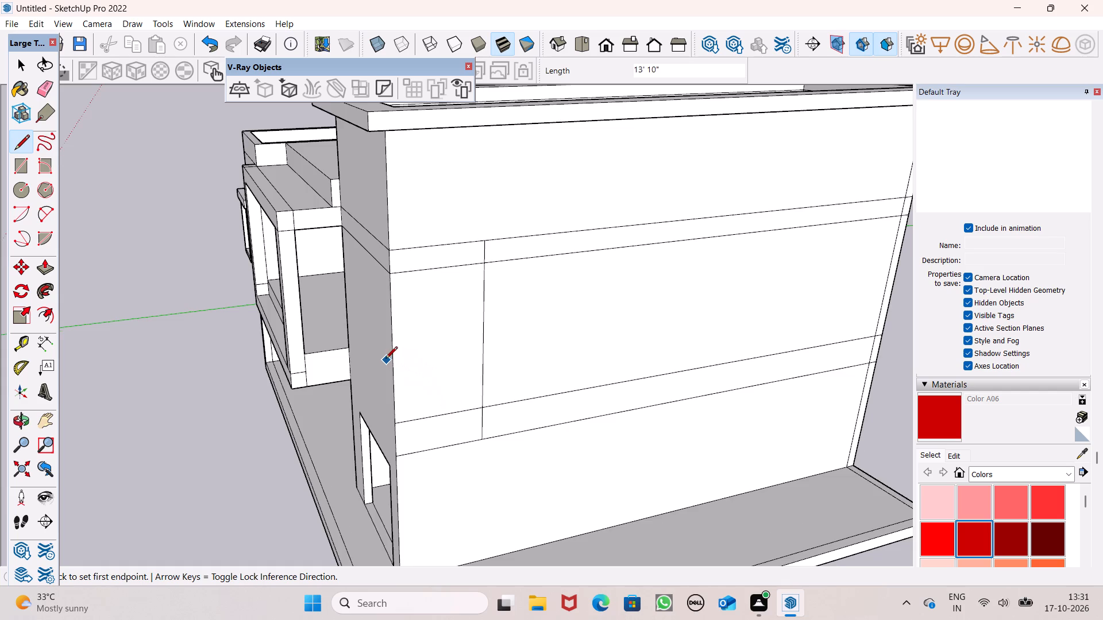
scroll(385, 359, "down", 2)
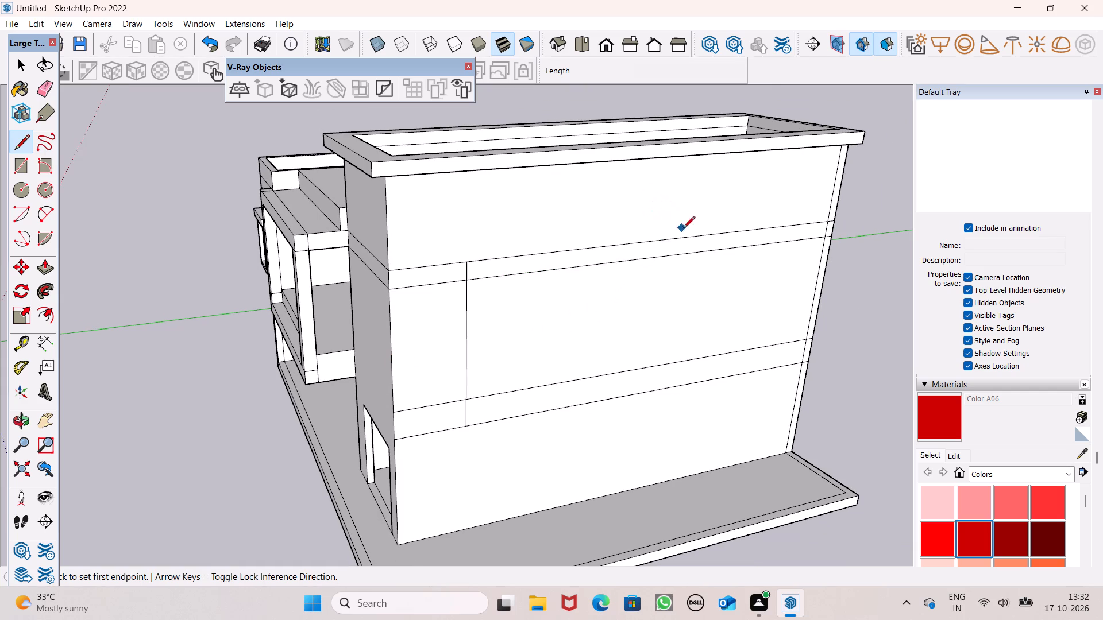
left_click(715, 232)
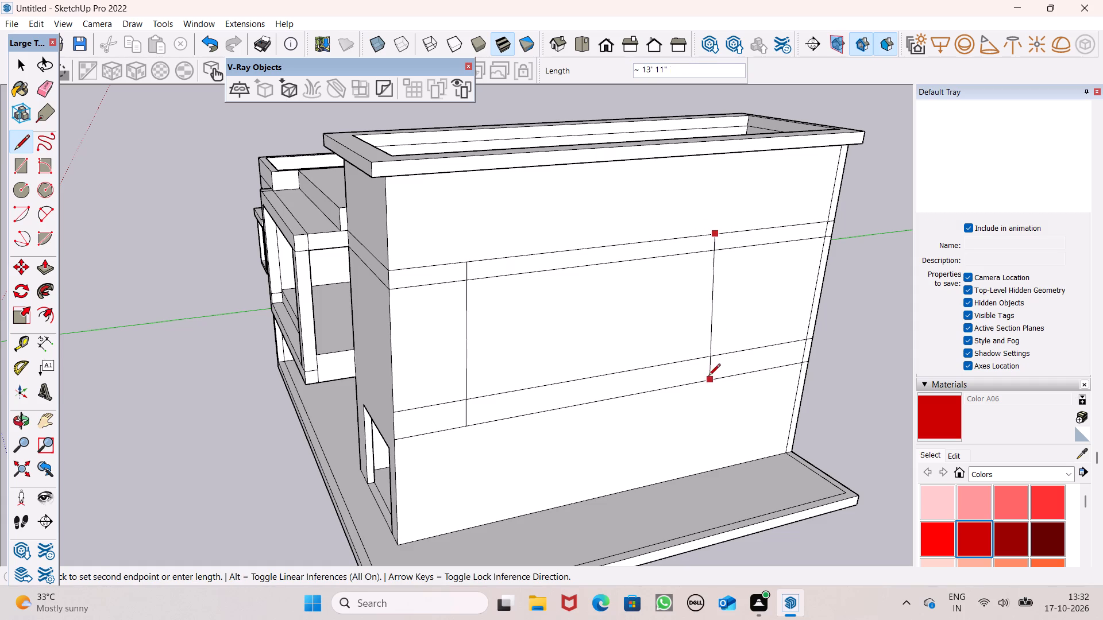
left_click(695, 385)
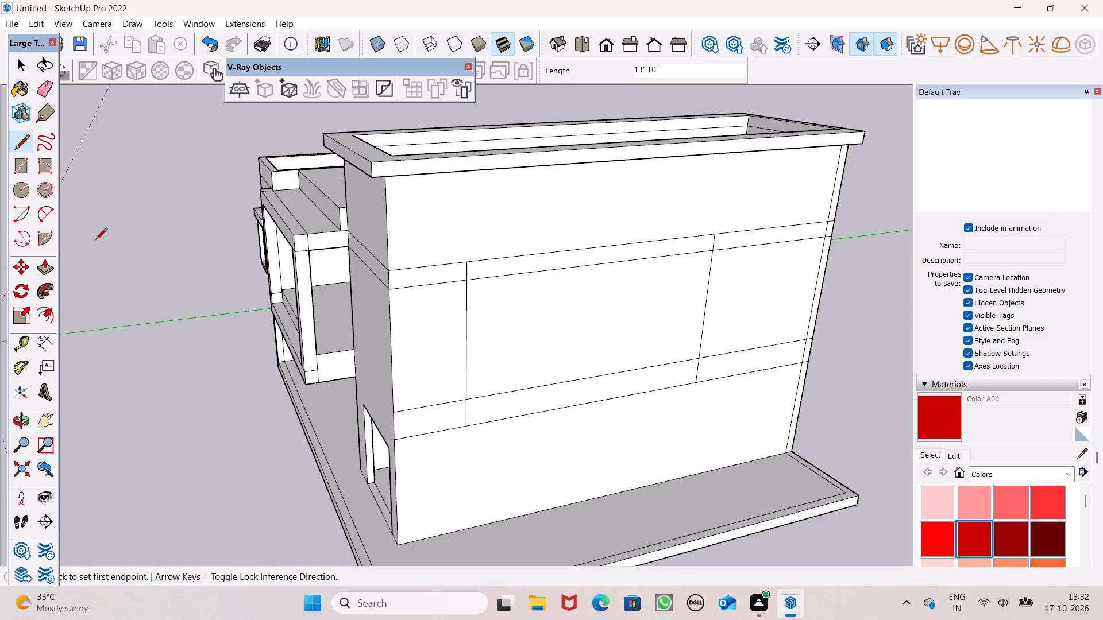
Pull the lower floor band's section between the two vertical edges outward by 3' 10" on the outer side wall.
left_click(51, 265)
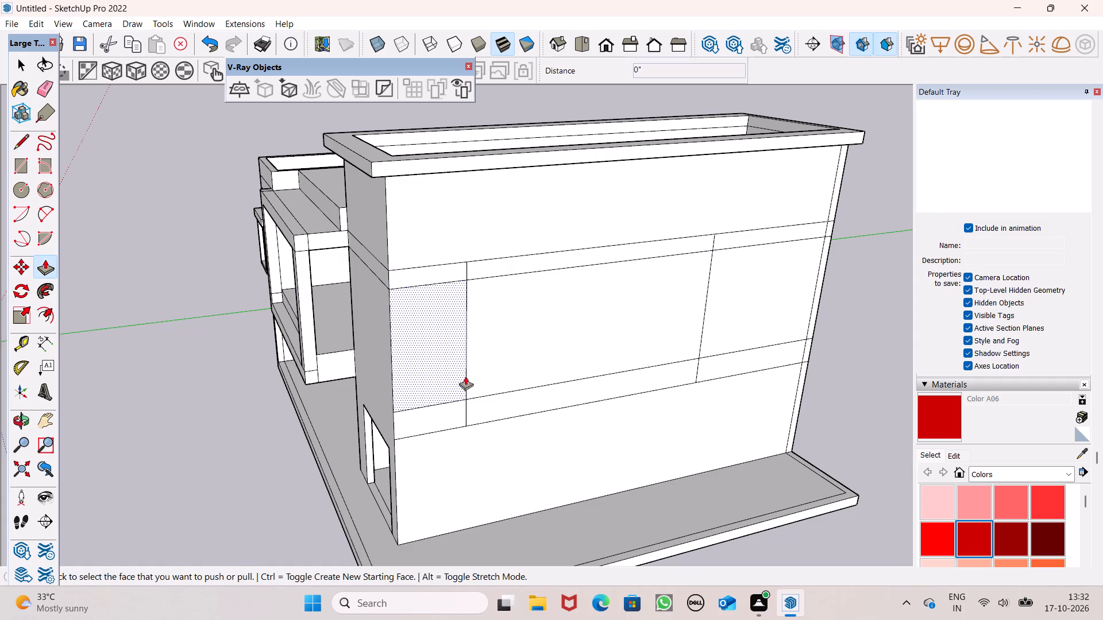
left_click_drag(497, 408, 506, 439)
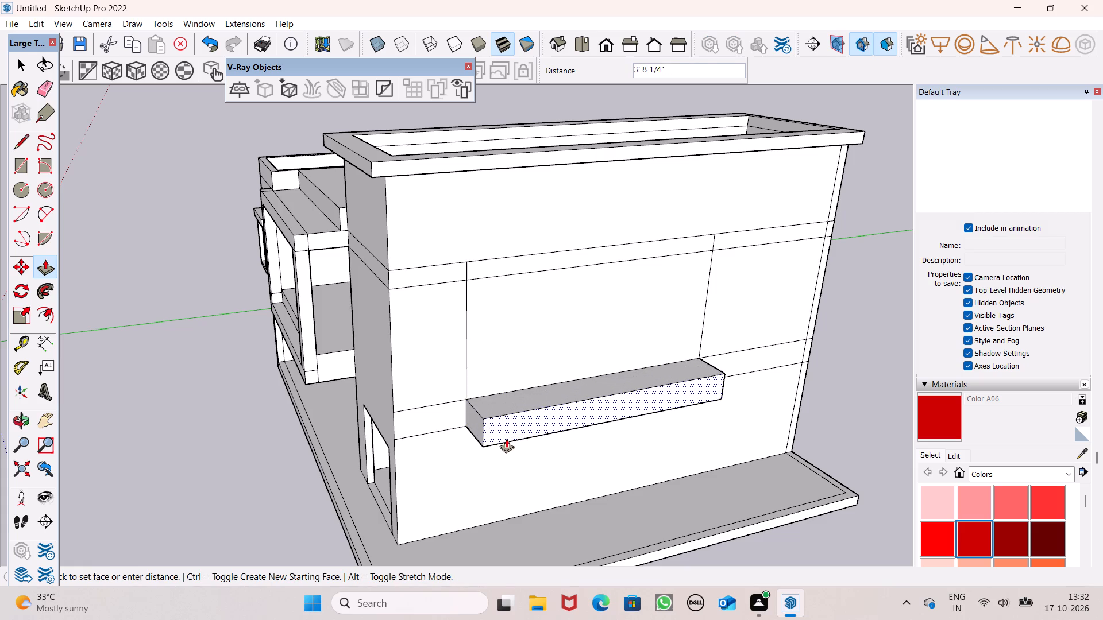
left_click_drag(506, 439, 507, 439)
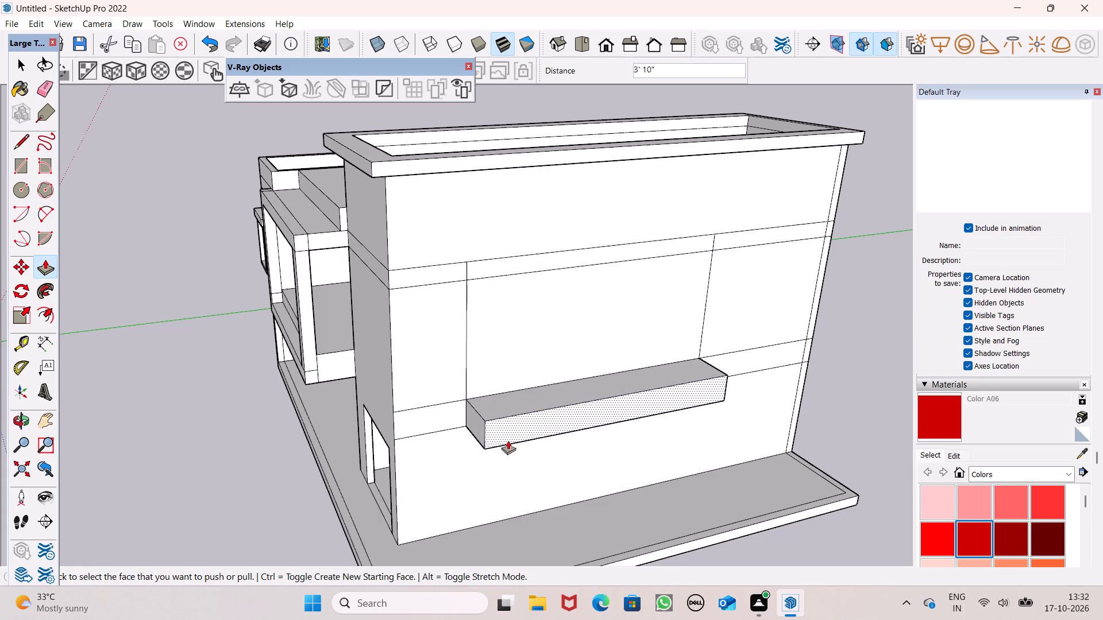
Pull the upper band's section between the vertical edges outward beyond the lower projection, and raise its top face by about 1' 5".
middle_click_drag(508, 440, 534, 410)
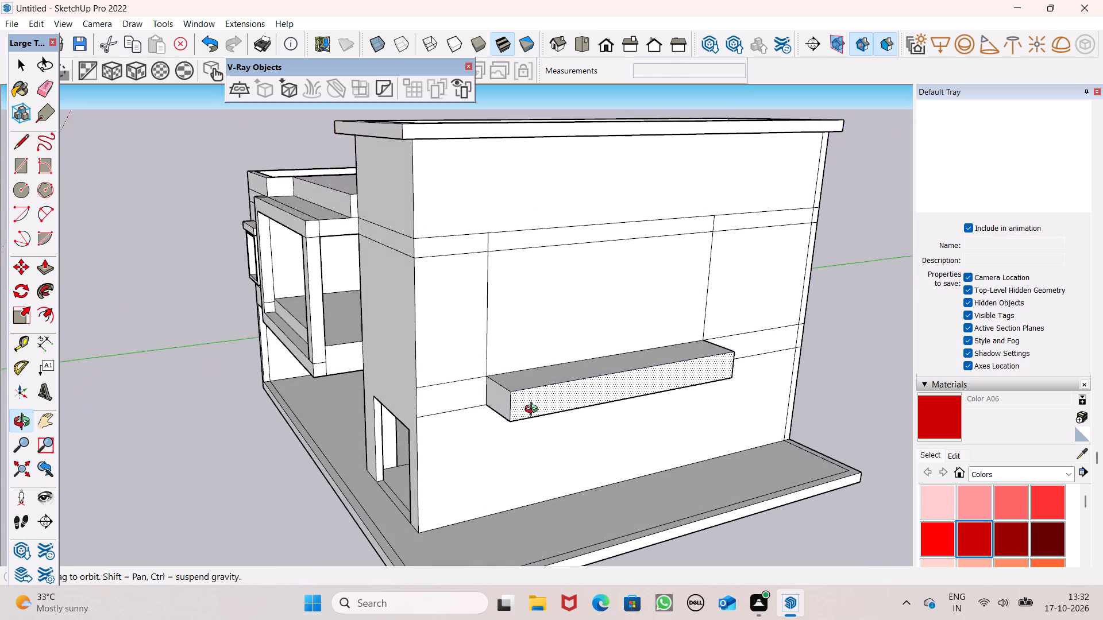
middle_click_drag(534, 410, 518, 432)
left_click_drag(493, 261, 519, 286)
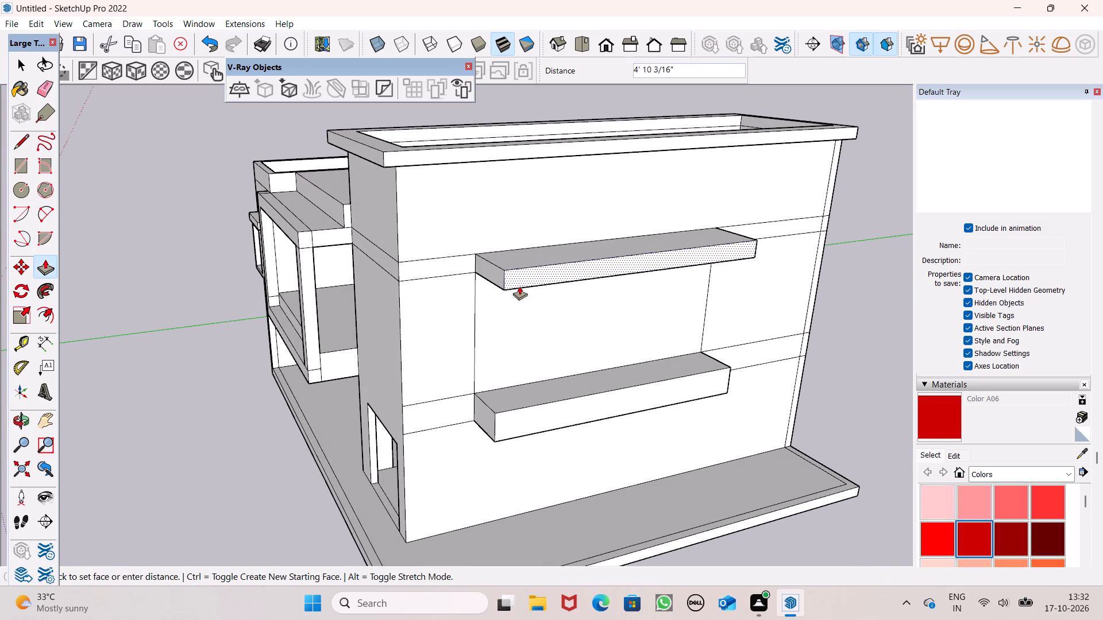
left_click_drag(519, 286, 528, 306)
left_click_drag(534, 263, 532, 244)
Push the wall panel between the two projecting slabs inward as a recess, deepening it by about 1' 6 9/16".
middle_click_drag(542, 287, 626, 228)
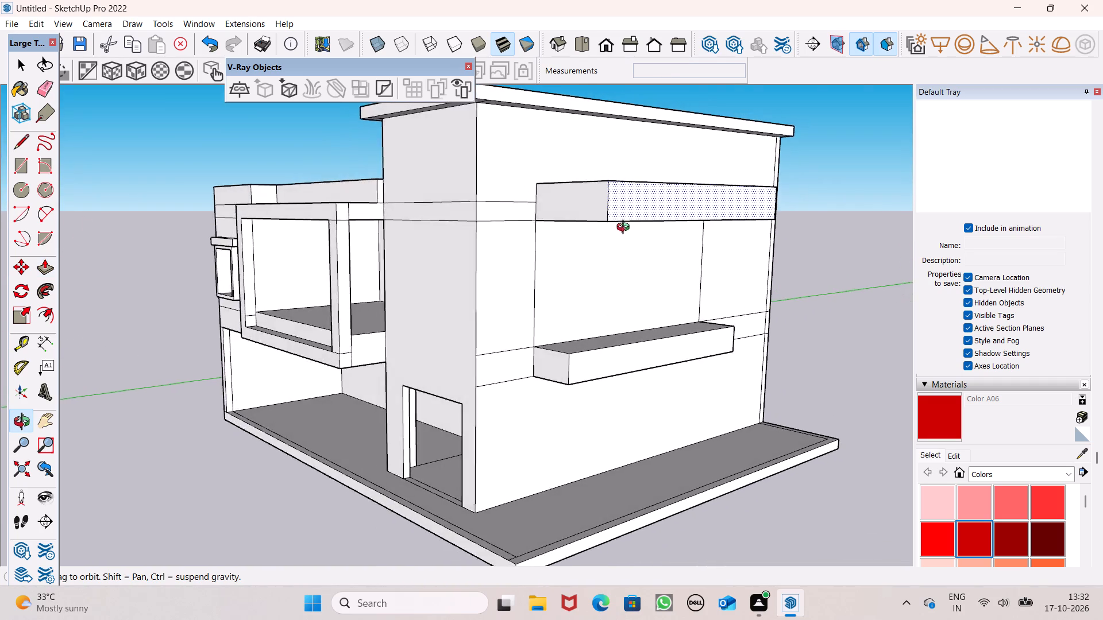
middle_click_drag(626, 228, 499, 250)
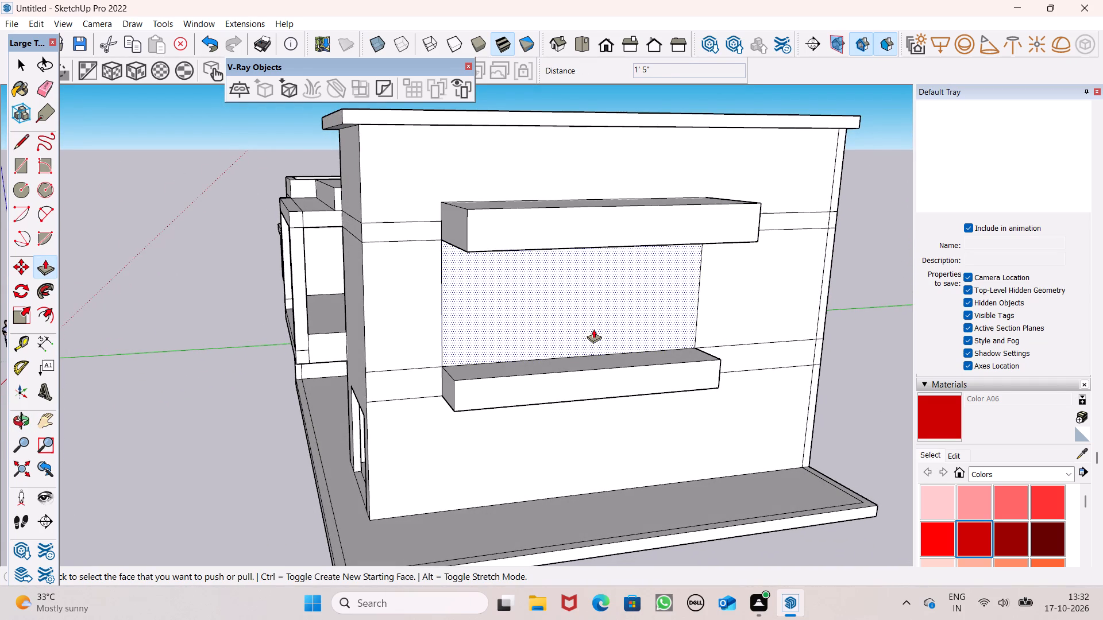
left_click_drag(560, 336, 558, 323)
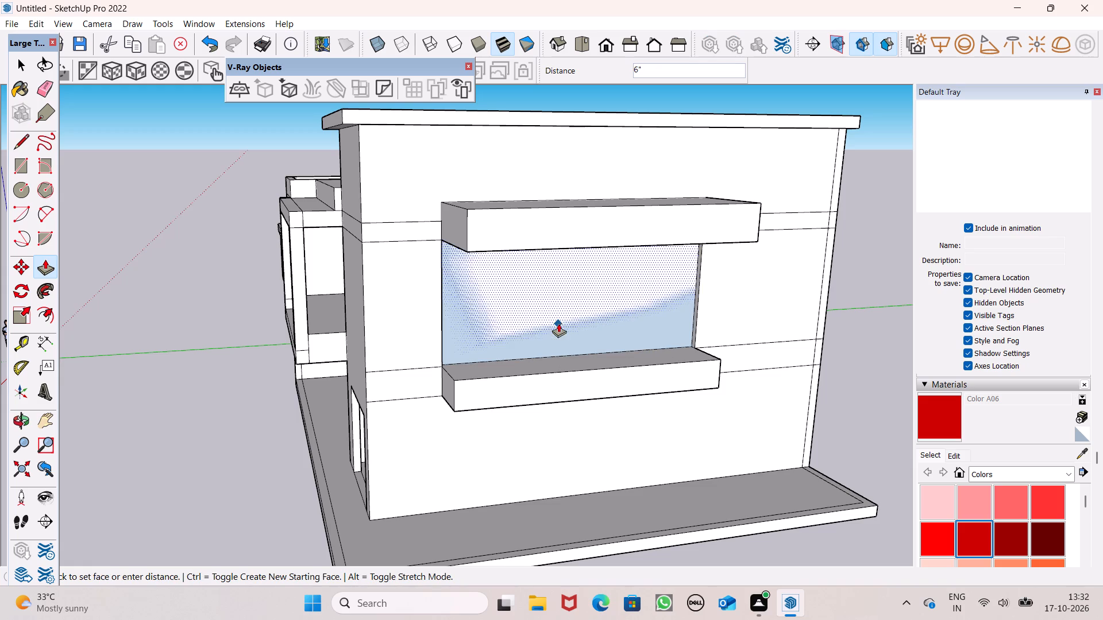
left_click_drag(558, 323, 555, 308)
scroll(618, 335, "down", 1)
left_click_drag(559, 330, 567, 307)
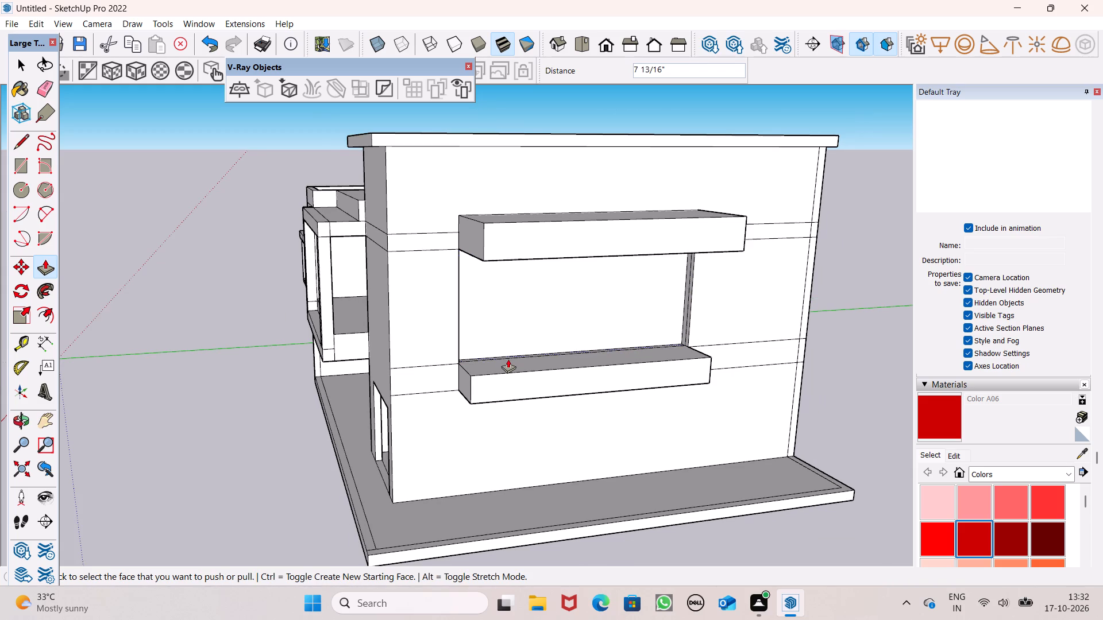
key("ctrl+z")
left_click_drag(513, 334, 512, 322)
Examine the projecting slabs and the recessed panel together with the house's front and roof from several angles.
middle_click_drag(535, 352, 608, 363)
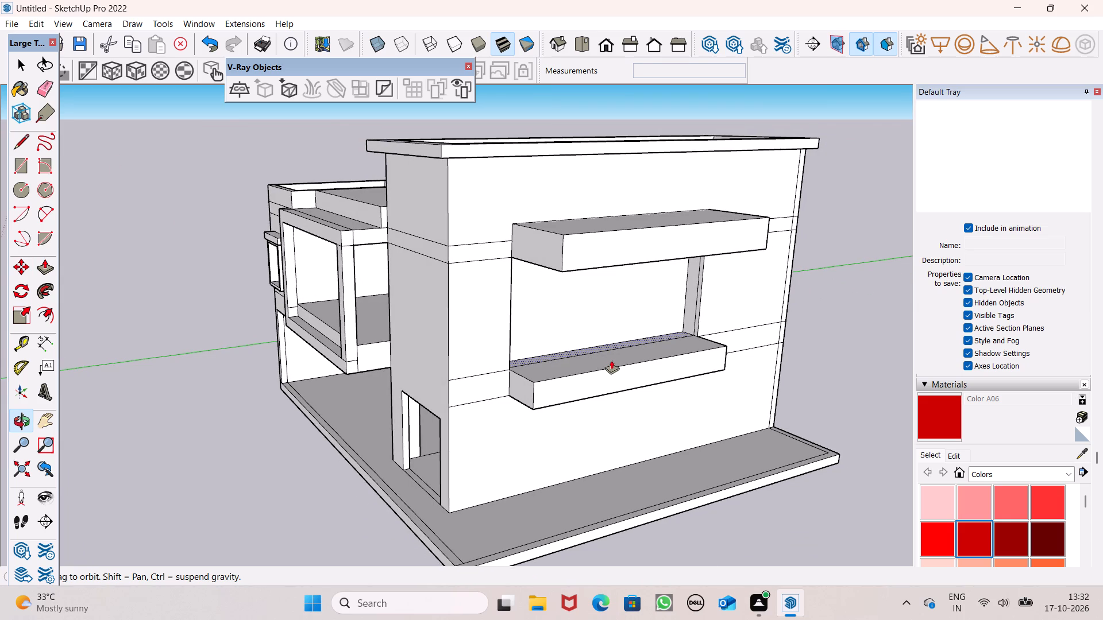
scroll(614, 360, "down", 1)
middle_click_drag(630, 397, 754, 358)
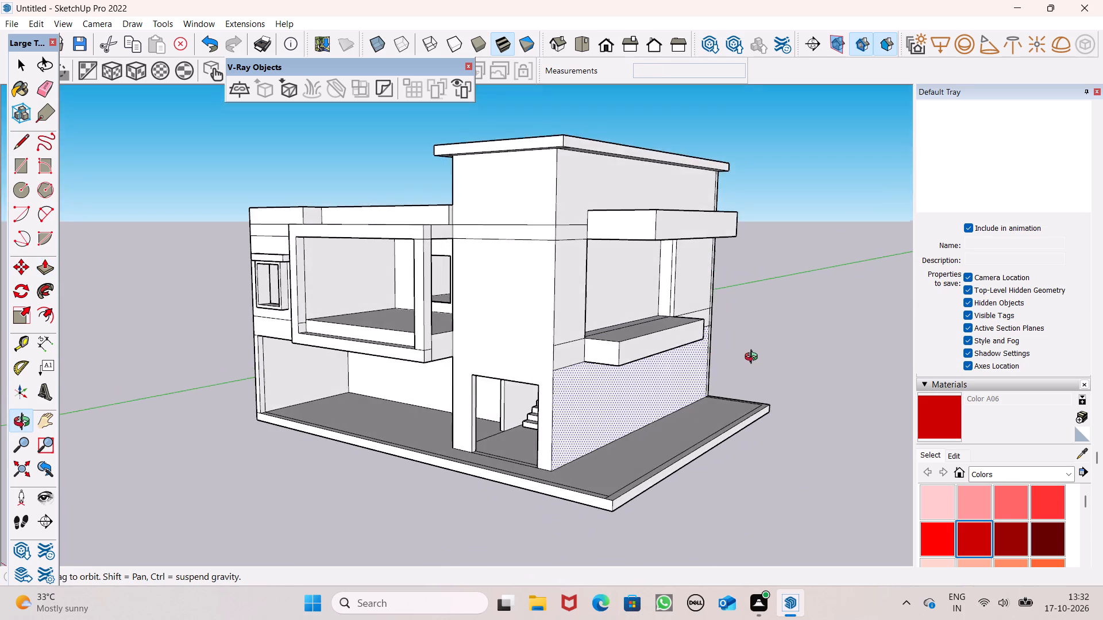
middle_click_drag(754, 358, 788, 379)
middle_click_drag(734, 340, 673, 377)
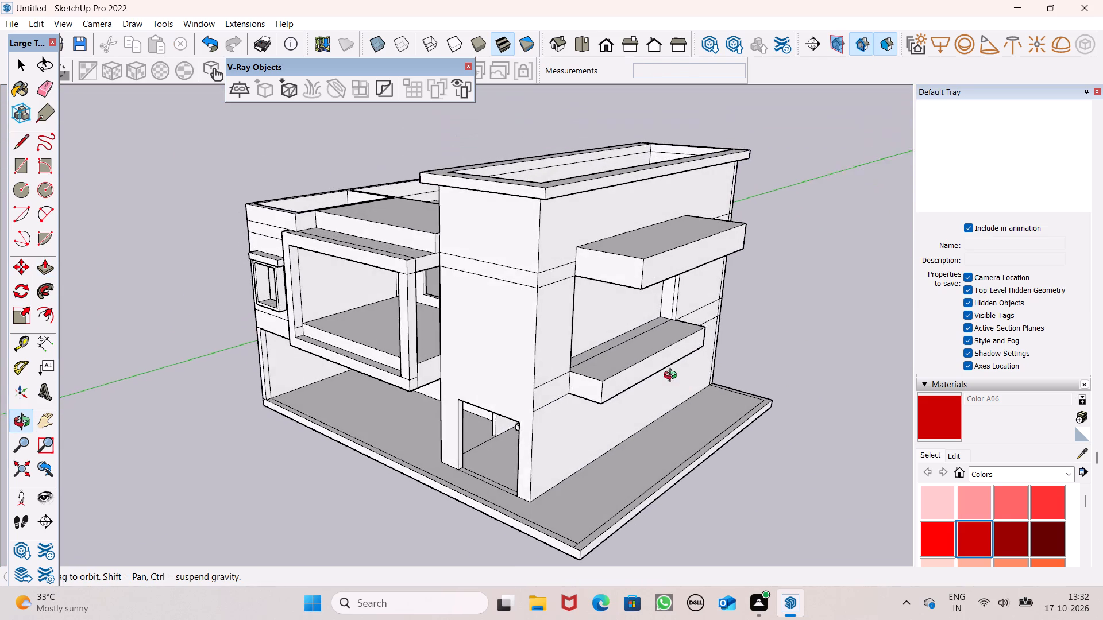
middle_click_drag(673, 377, 623, 396)
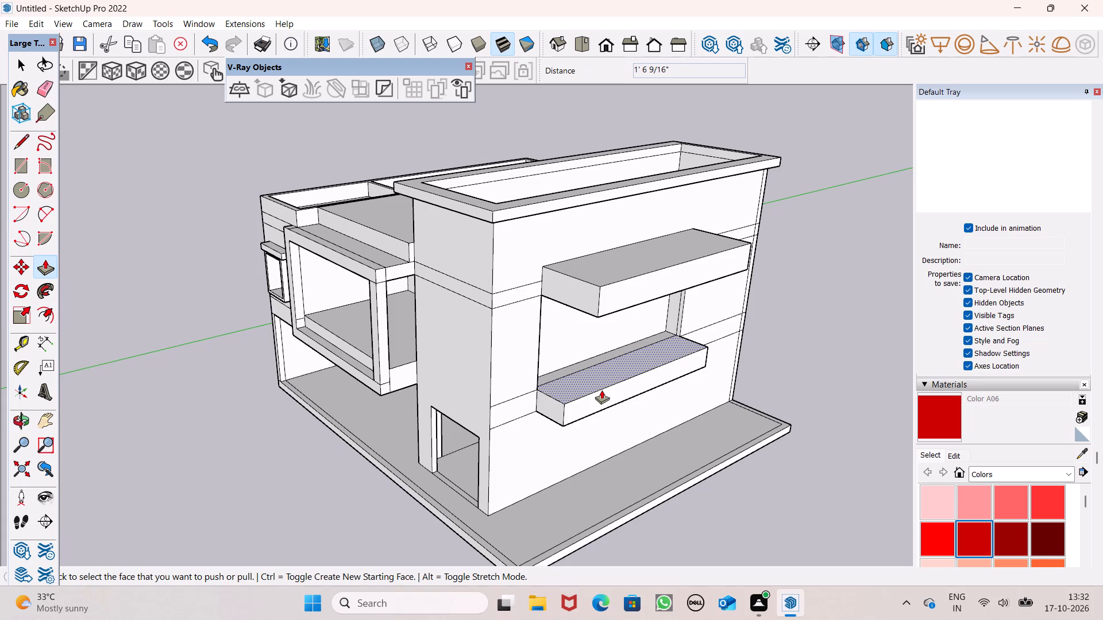
key("space")
scroll(597, 369, "down", 2)
middle_click_drag(599, 385, 754, 385)
scroll(617, 323, "down", 2)
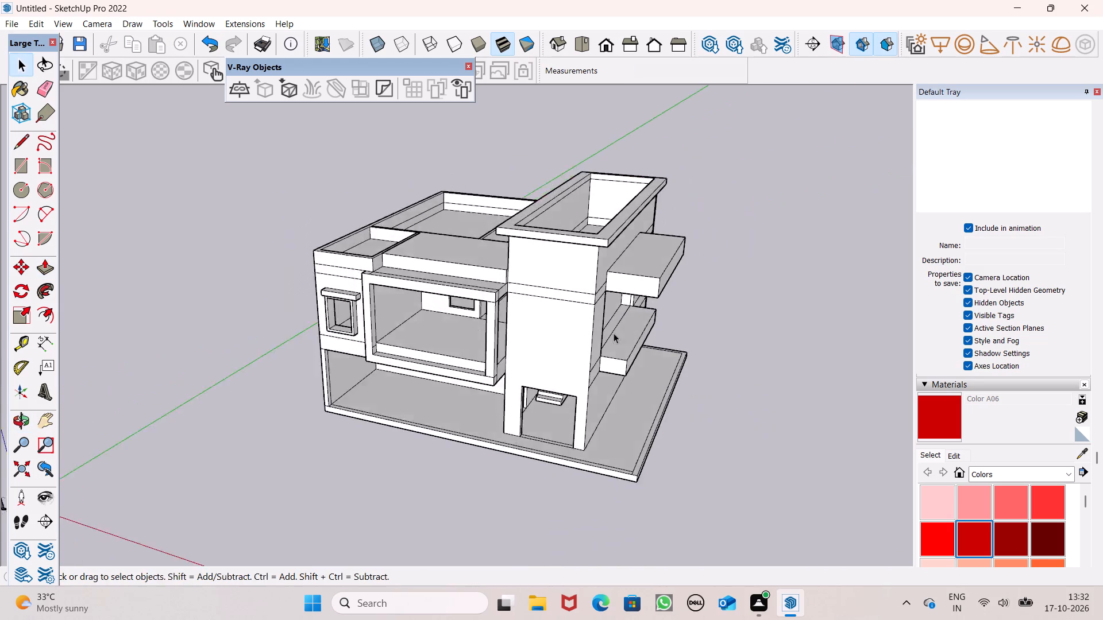
scroll(614, 333, "down", 3)
Close the stair room's open top with a face by tracing a line along the opening's inner edge.
middle_click_drag(526, 306, 300, 378)
scroll(546, 332, "up", 3)
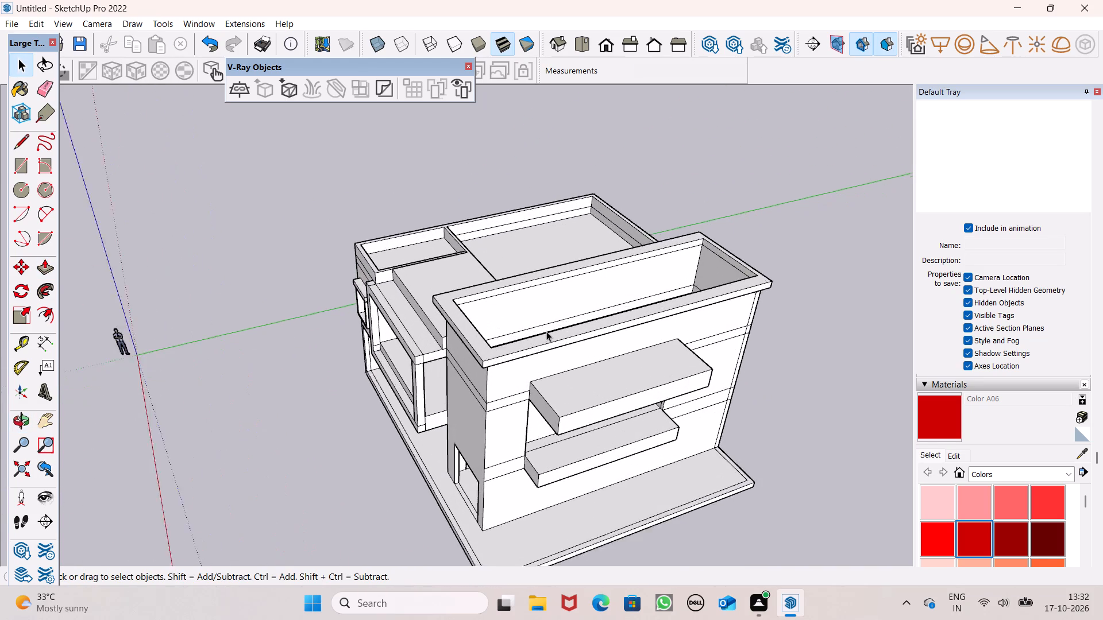
scroll(546, 331, "up", 5)
left_click(18, 148)
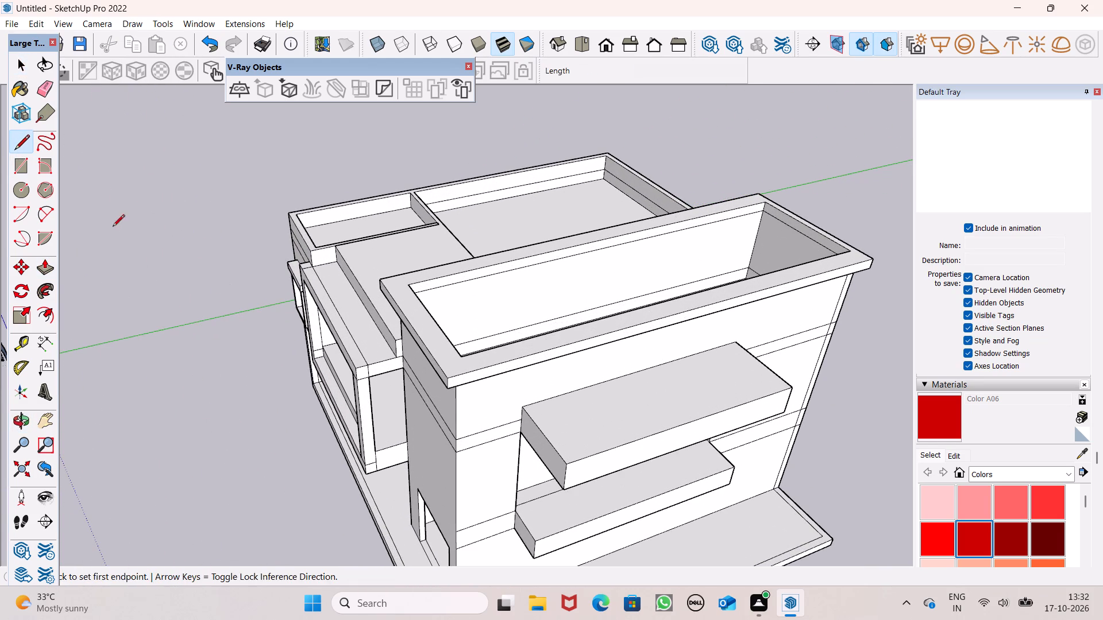
middle_click_drag(199, 265, 163, 387)
scroll(330, 315, "up", 2)
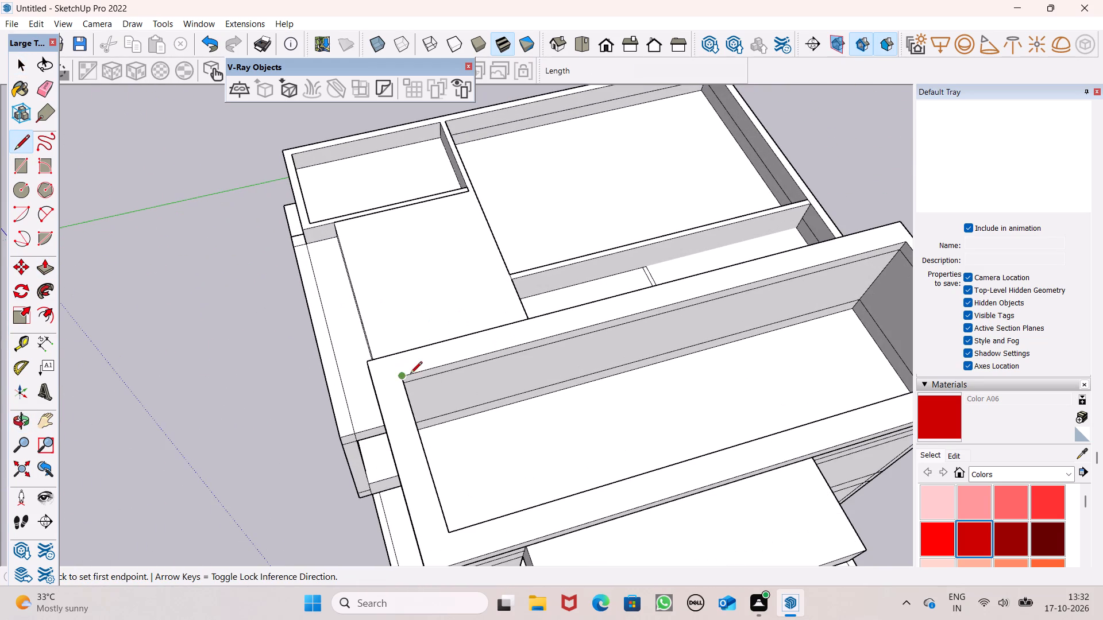
left_click_drag(403, 378, 414, 375)
left_click(419, 374)
Pull the top band's long side face above the lower roof outward by about 1' 2 5/8".
scroll(398, 331, "down", 8)
middle_click_drag(376, 400, 681, 208)
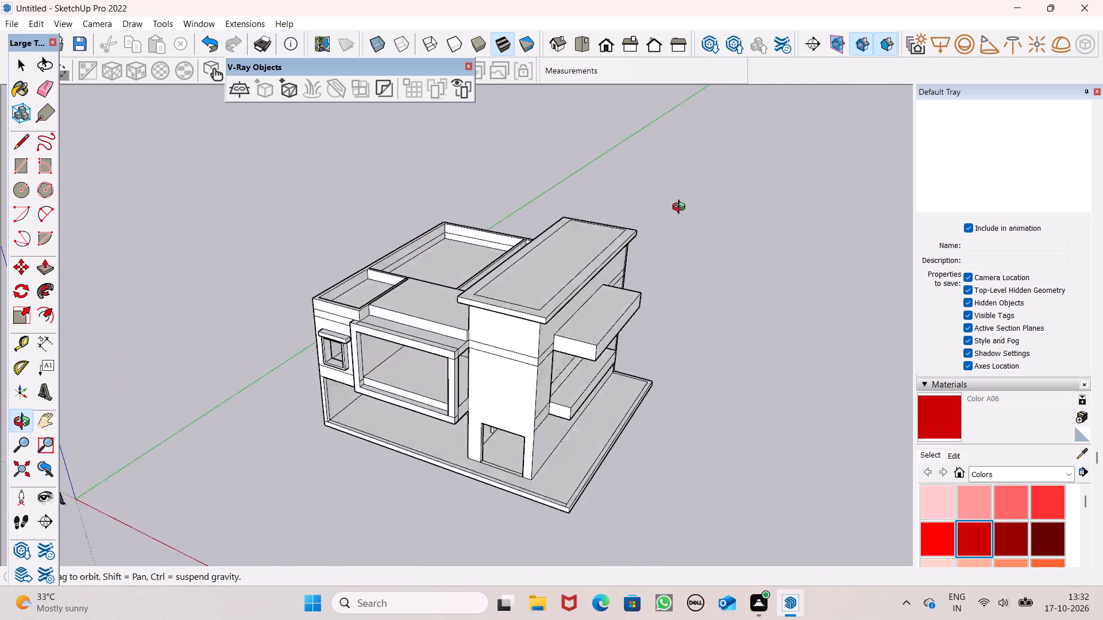
middle_click_drag(681, 208, 737, 176)
scroll(493, 322, "up", 1)
middle_click_drag(489, 323, 669, 187)
scroll(672, 192, "up", 1)
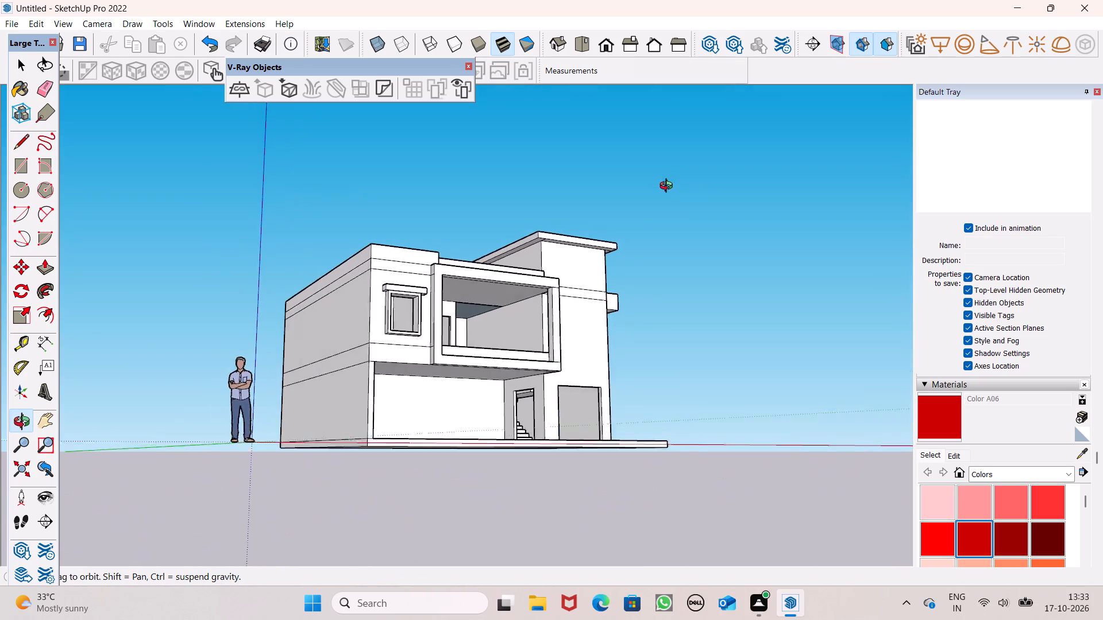
middle_click_drag(669, 187, 658, 184)
scroll(507, 213, "up", 8)
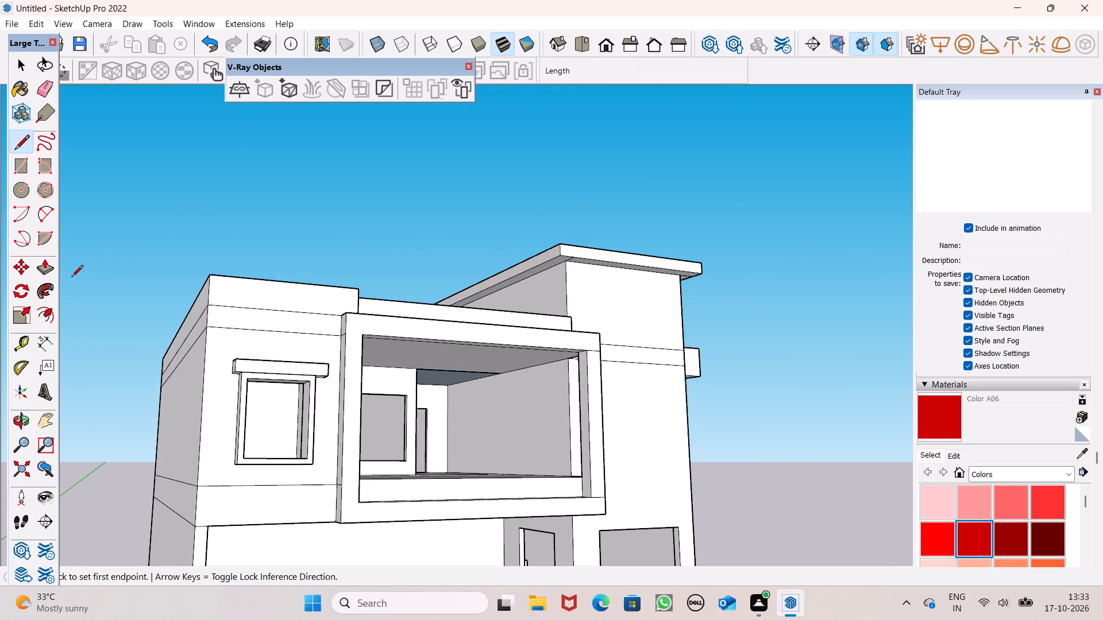
left_click(46, 257)
middle_click_drag(484, 277, 553, 329)
scroll(560, 282, "up", 4)
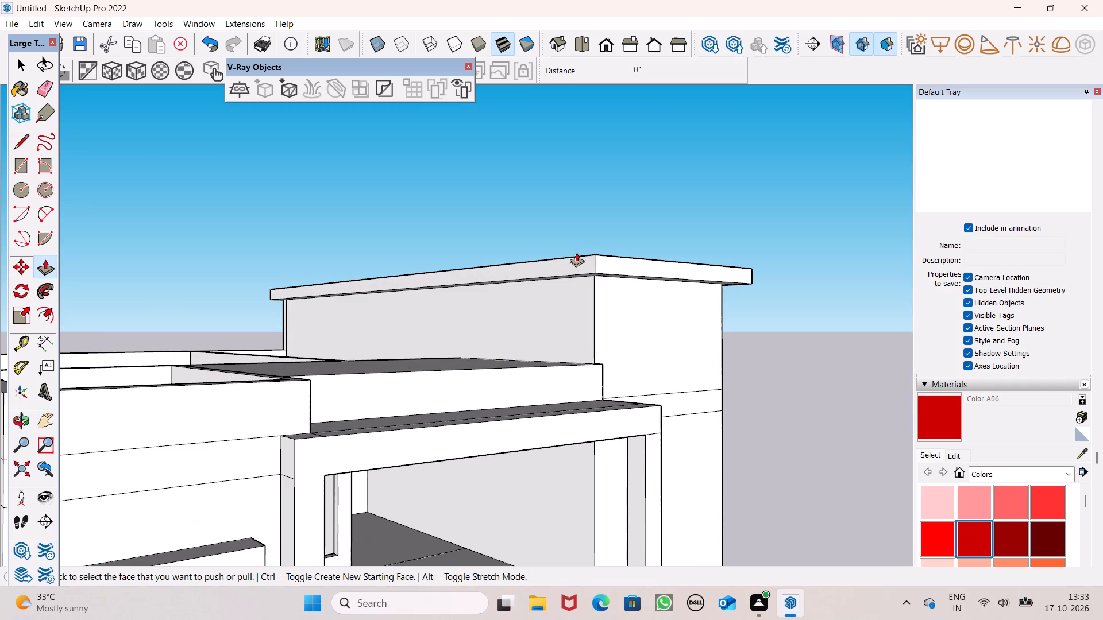
left_click_drag(572, 261, 556, 265)
Push the same long side face of the top band back in by about 6 7/16".
scroll(569, 256, "down", 2)
middle_click_drag(651, 283, 599, 206)
scroll(606, 212, "up", 1)
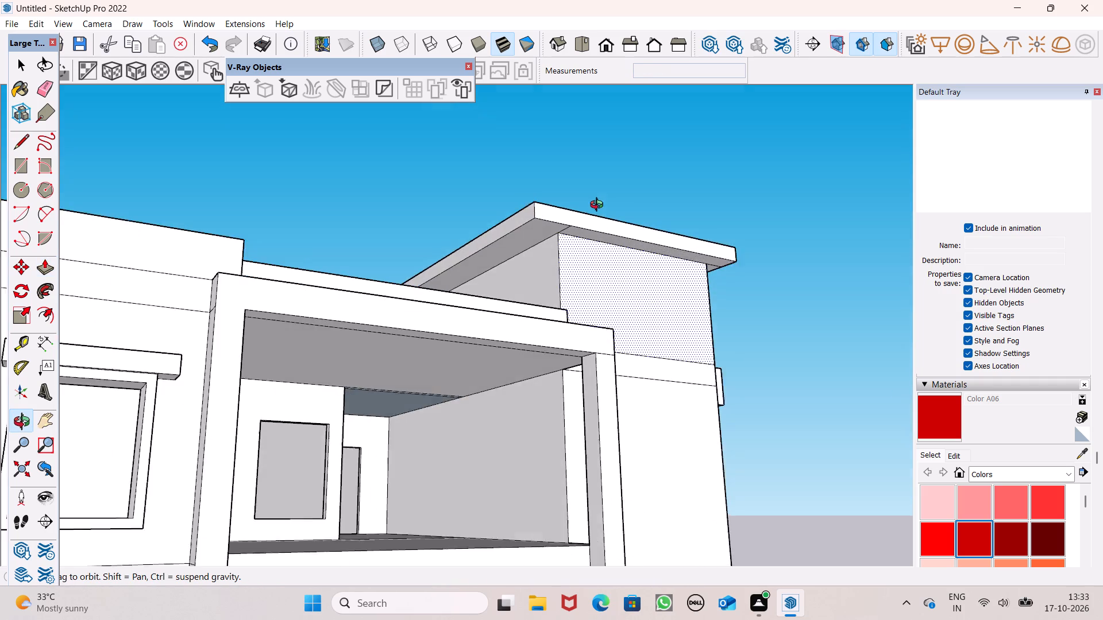
middle_click_drag(599, 206, 581, 201)
middle_click_drag(487, 243, 526, 294)
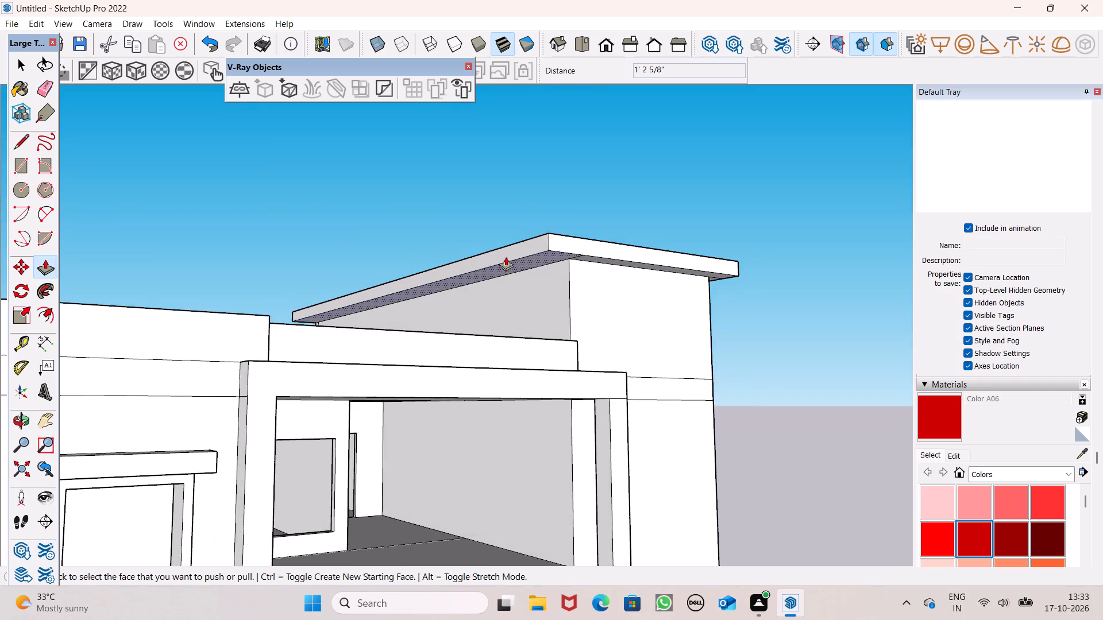
scroll(518, 242, "up", 3)
left_click_drag(521, 245, 531, 247)
Pull the top band's front face outward by about 8 7/8" to deepen the front overhang.
scroll(514, 236, "down", 2)
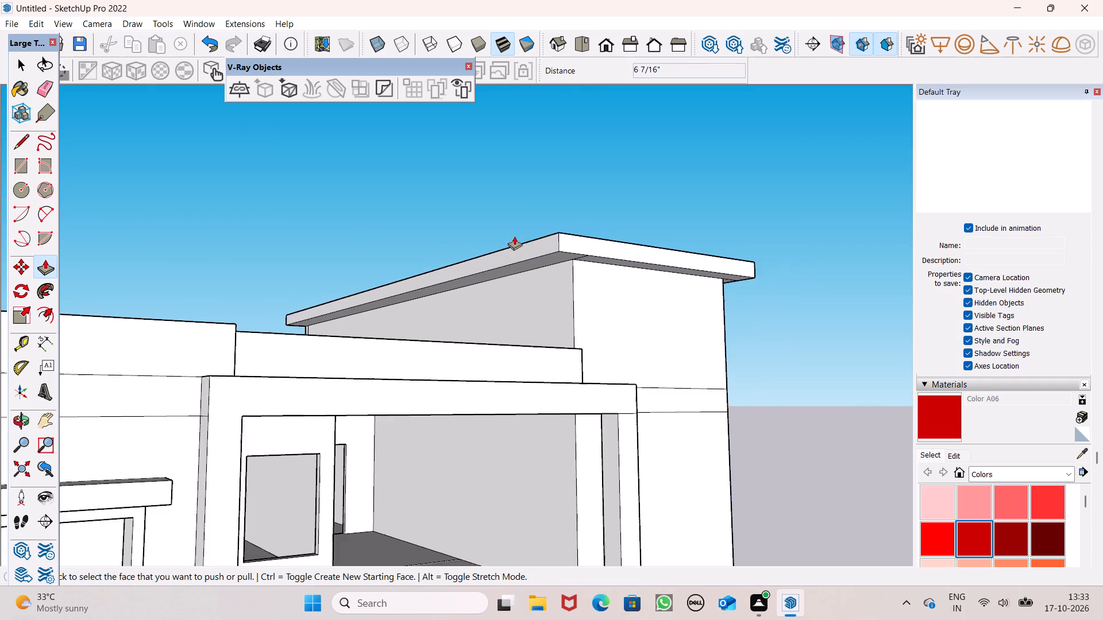
scroll(514, 236, "down", 2)
middle_click_drag(502, 270, 420, 243)
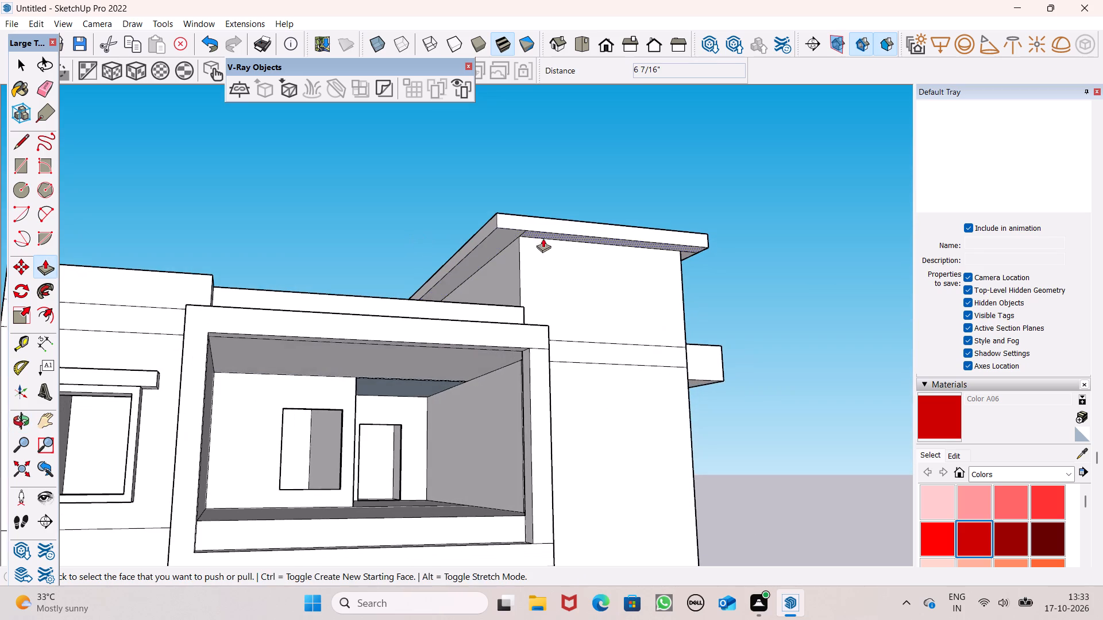
middle_click_drag(546, 274, 562, 362)
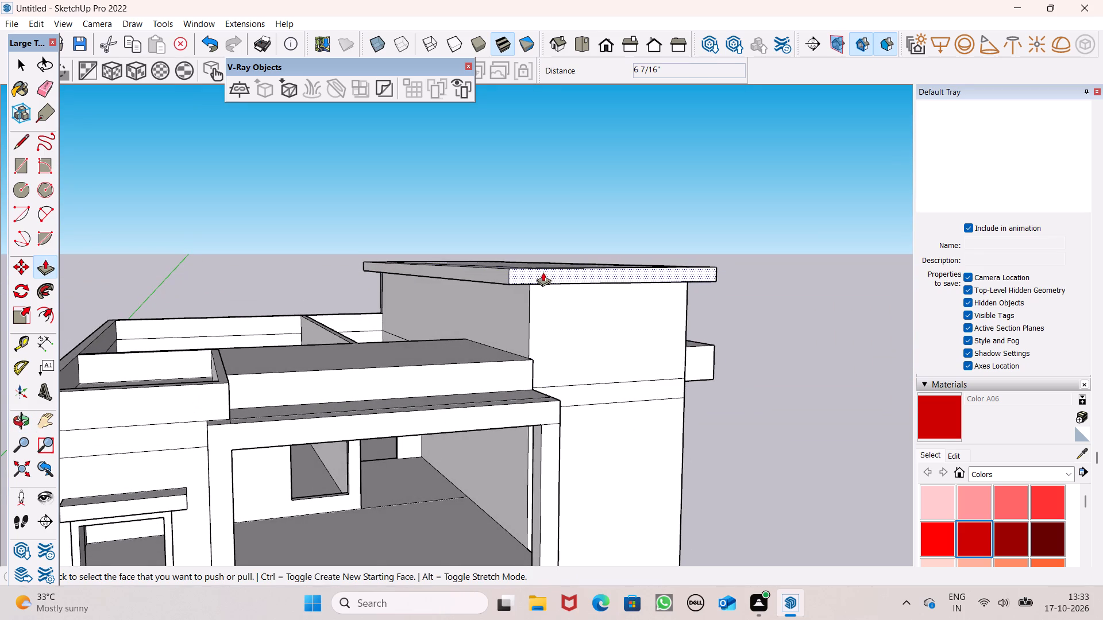
left_click_drag(543, 273, 547, 279)
Pull the top band's long face above the outer side wall outward by about 2 15/16".
scroll(551, 241, "down", 4)
middle_click_drag(584, 278, 291, 134)
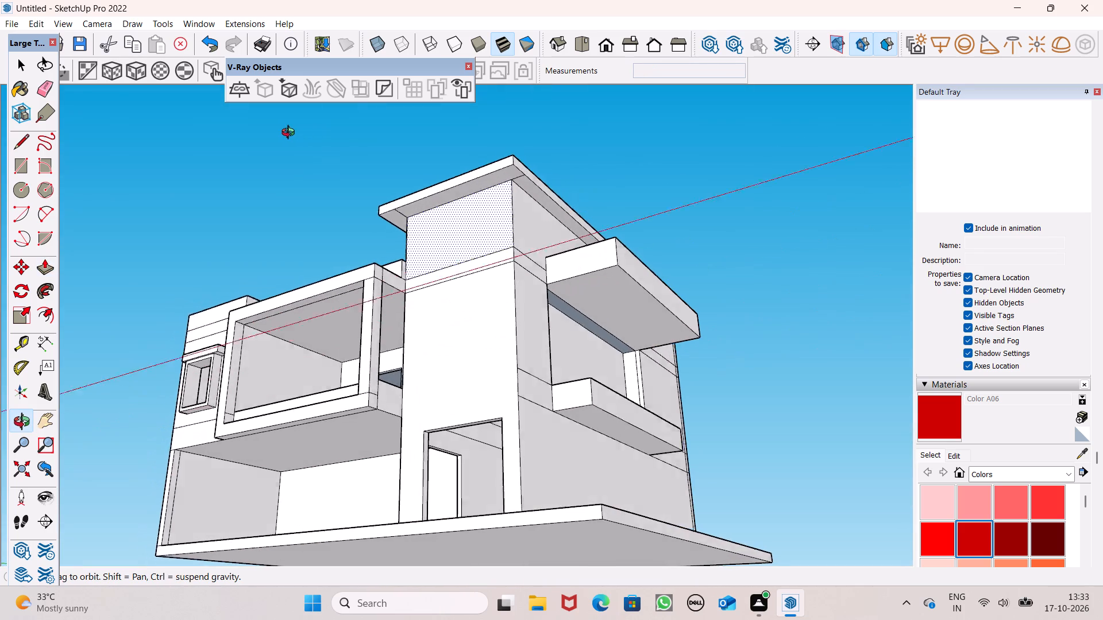
middle_click_drag(291, 134, 290, 141)
middle_click_drag(498, 226, 500, 257)
scroll(550, 212, "up", 4)
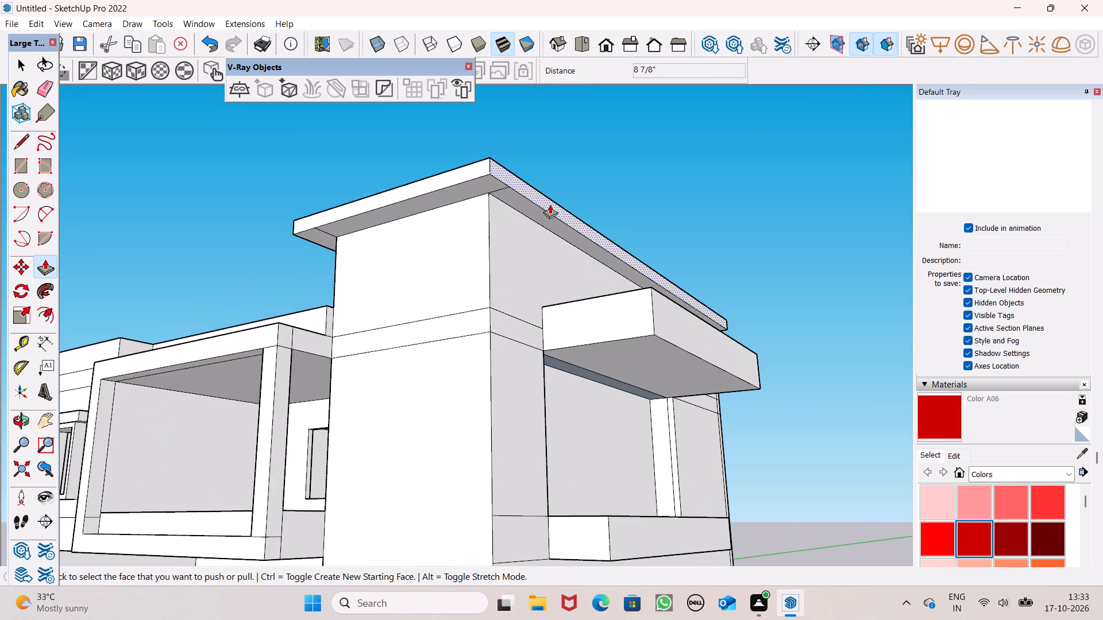
left_click_drag(551, 203, 557, 209)
Examine the whole house from the front and above, checking the roof levels and the stair room's overhangs.
scroll(541, 184, "down", 5)
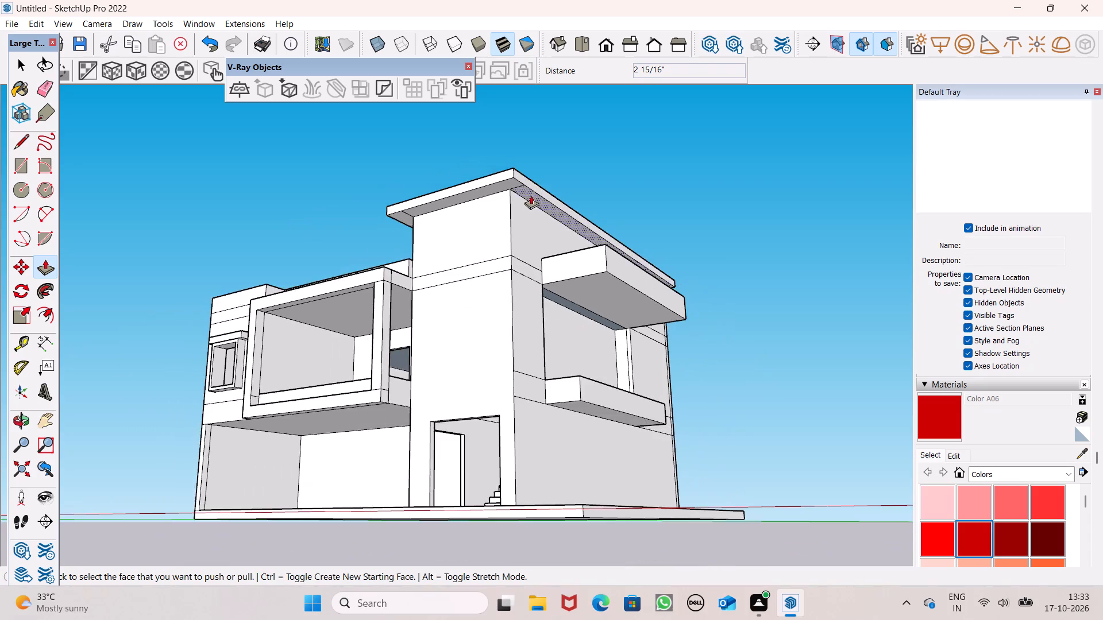
middle_click_drag(531, 219, 640, 257)
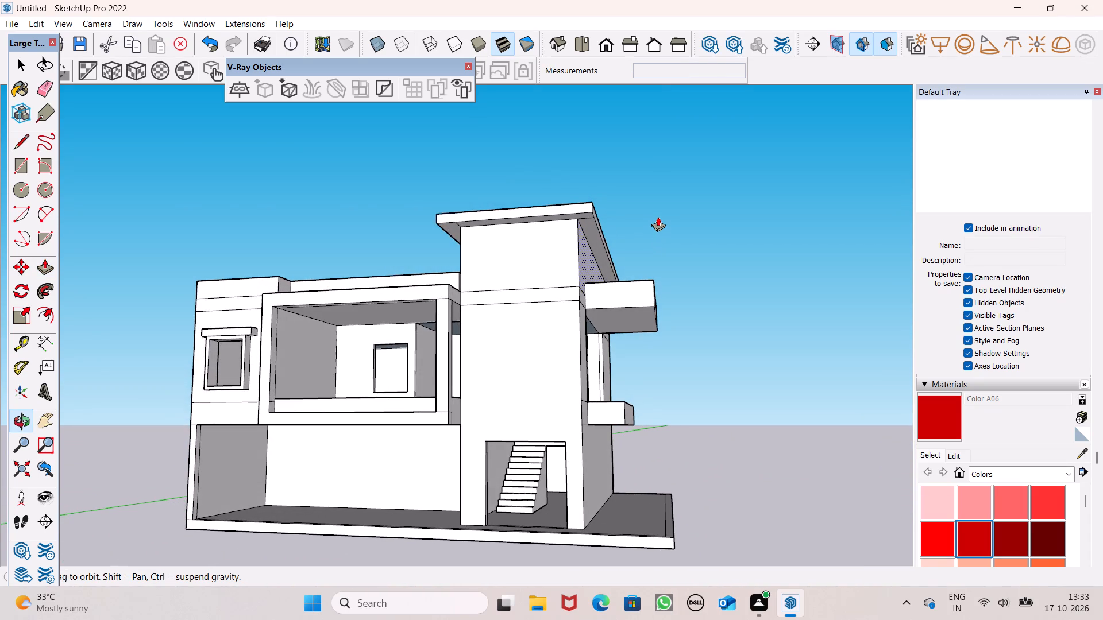
scroll(652, 226, "down", 11)
middle_click_drag(673, 242, 801, 350)
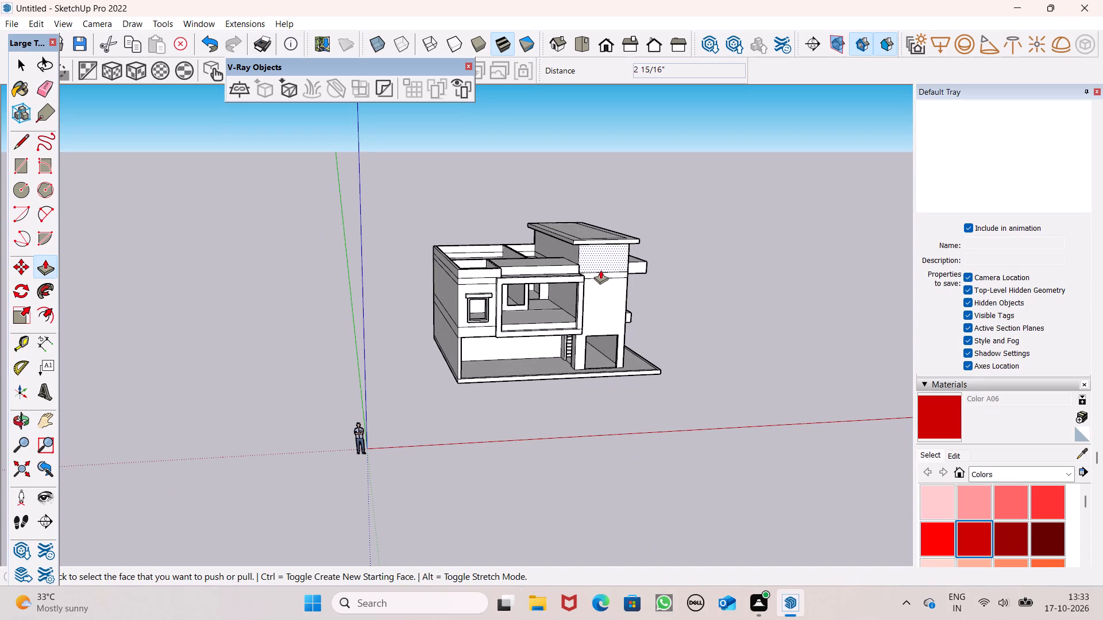
scroll(443, 294, "down", 1)
middle_click_drag(516, 325, 516, 397)
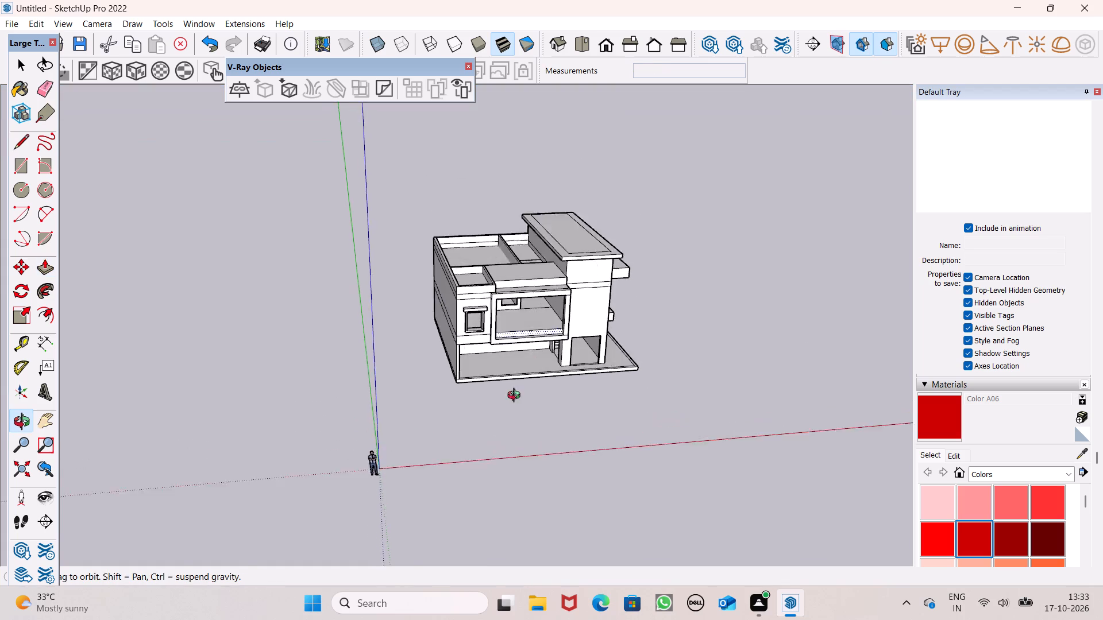
middle_click_drag(516, 397, 547, 478)
scroll(542, 456, "up", 1)
scroll(470, 209, "up", 5)
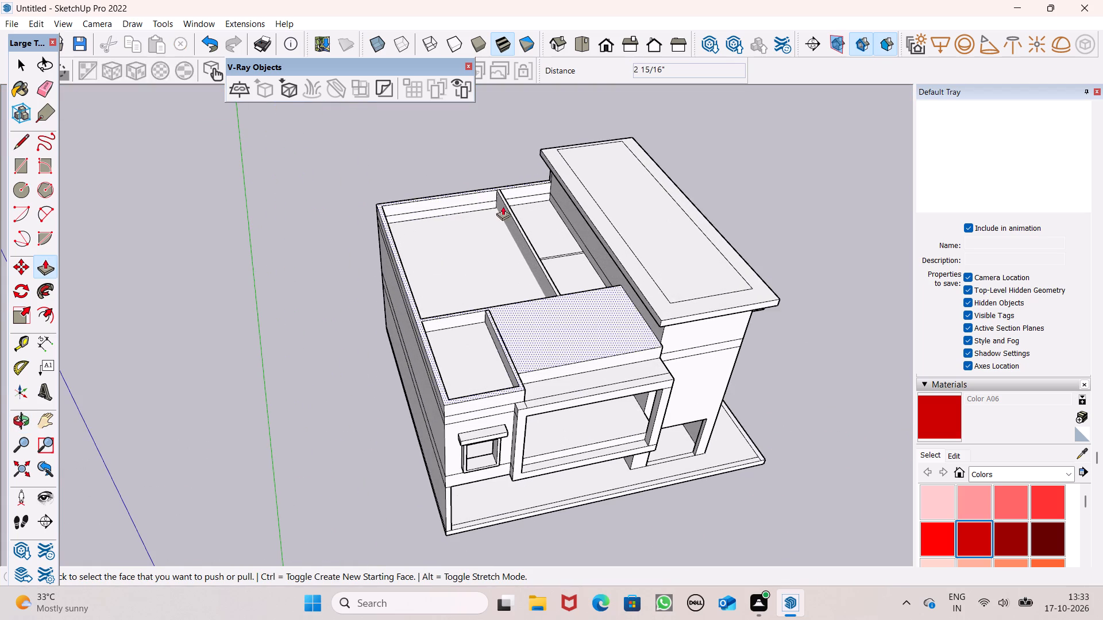
middle_click_drag(539, 236, 502, 183)
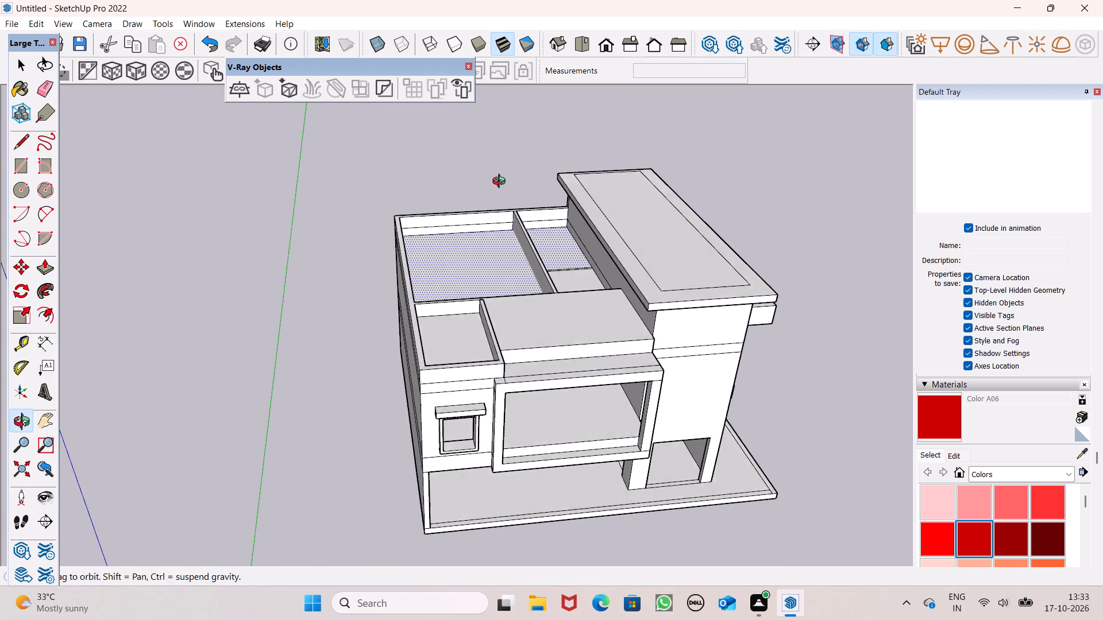
middle_click_drag(502, 183, 465, 85)
scroll(495, 187, "up", 1)
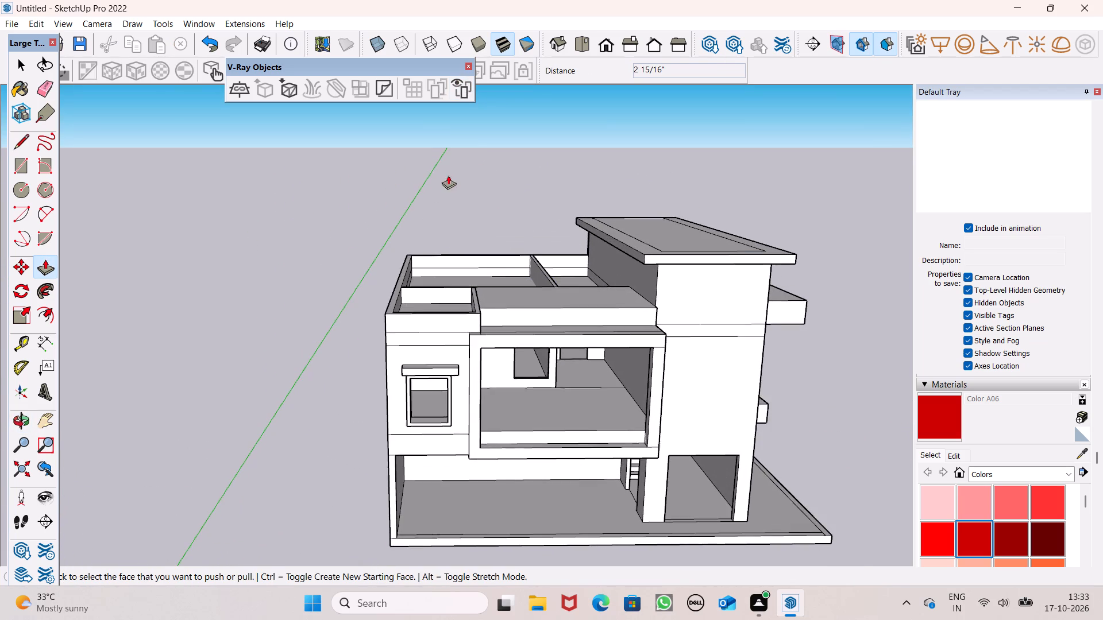
Draw a line over the existing rear edge at the lower roof's outer corner to close the large roof opening.
scroll(448, 175, "up", 2)
middle_click_drag(395, 207, 420, 235)
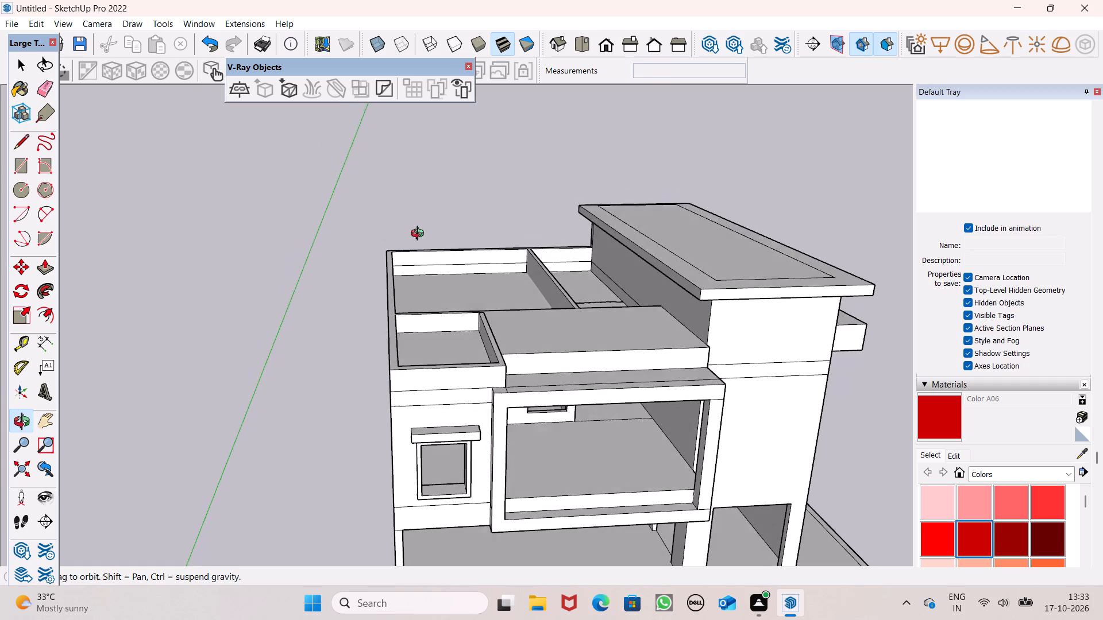
middle_click_drag(420, 235, 412, 215)
left_click(27, 148)
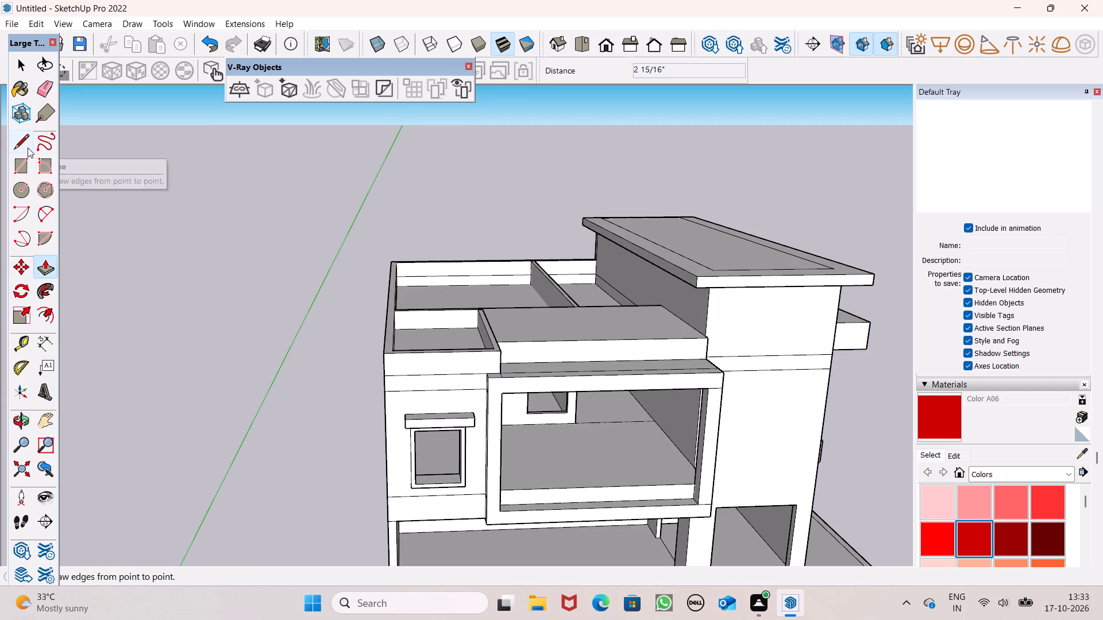
scroll(263, 238, "up", 4)
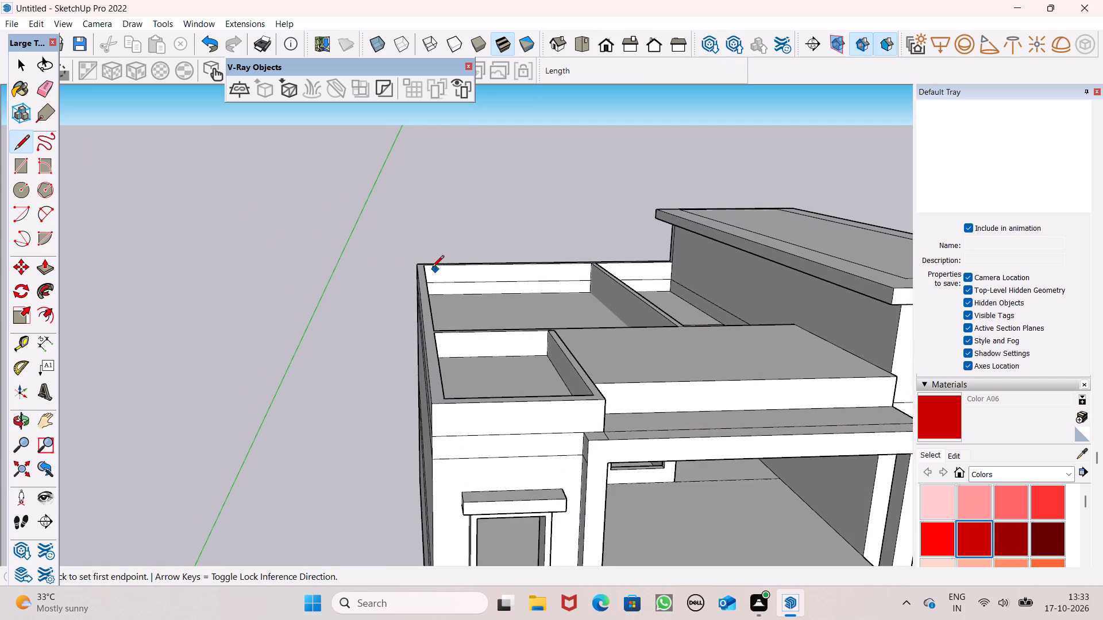
left_click_drag(422, 263, 429, 265)
left_click(449, 265)
Draw a line along the rear edge of the small front corner opening above the window to close it with a face.
scroll(457, 255, "down", 5)
middle_click_drag(471, 303, 515, 447)
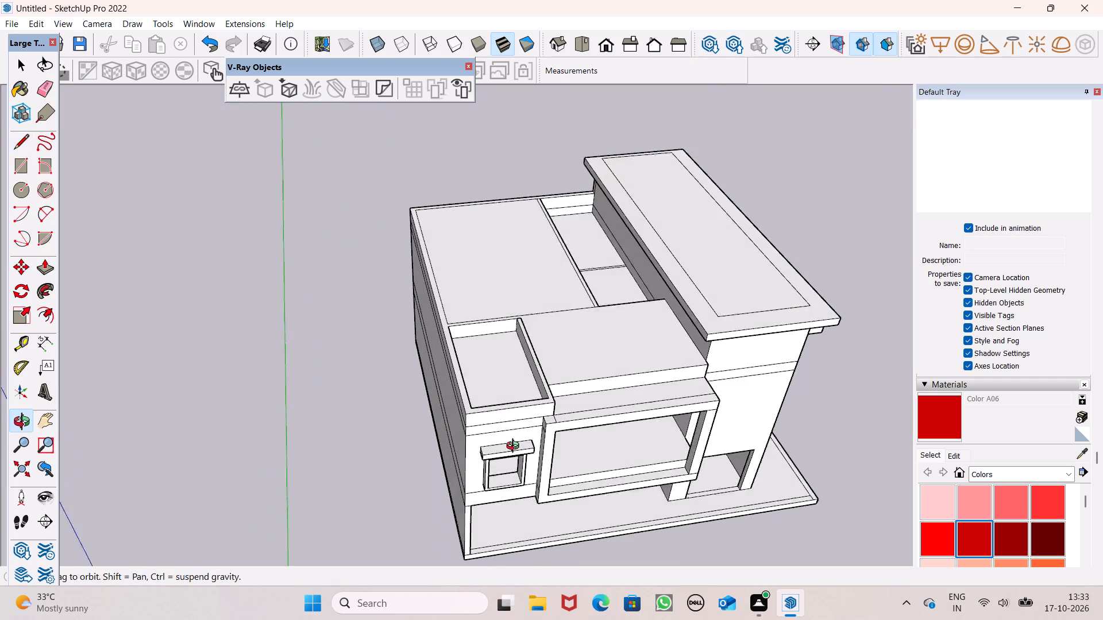
middle_click_drag(515, 447, 524, 451)
scroll(493, 355, "up", 5)
left_click(430, 316)
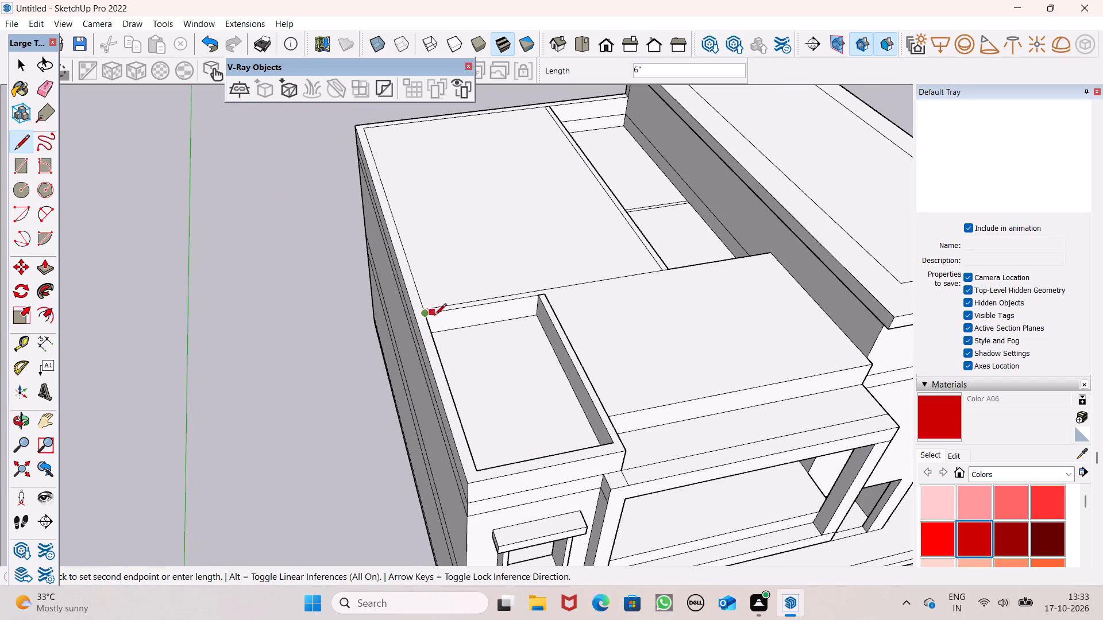
left_click(448, 311)
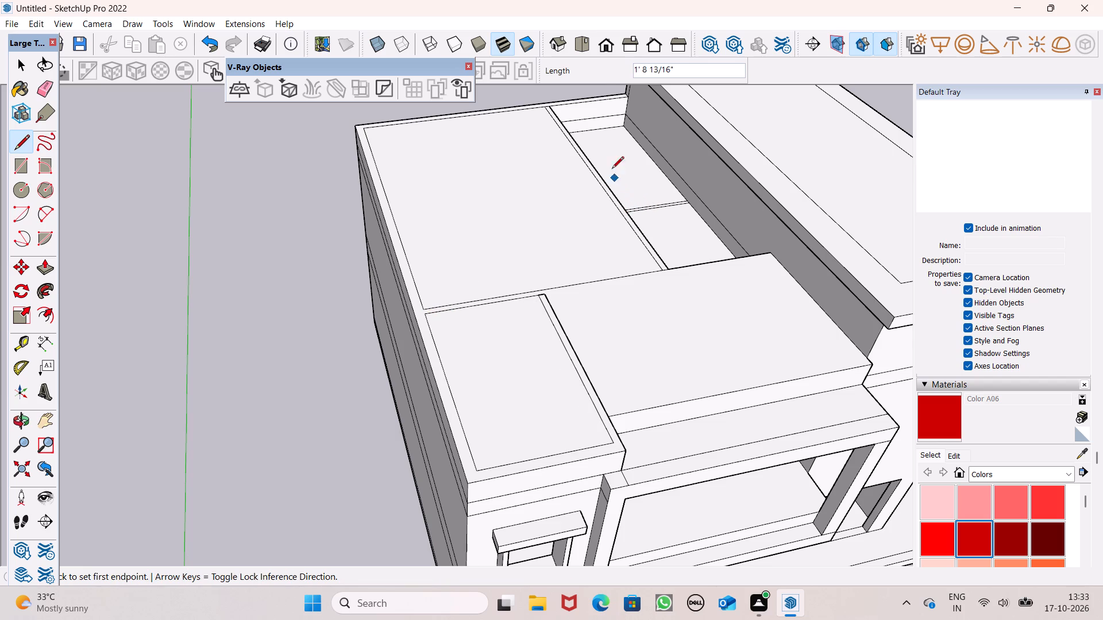
Draw a line about 28' 11" along the stair room's wall to close the long strip opening beside it.
left_click(552, 104)
left_click(570, 100)
middle_click_drag(582, 168, 495, 270)
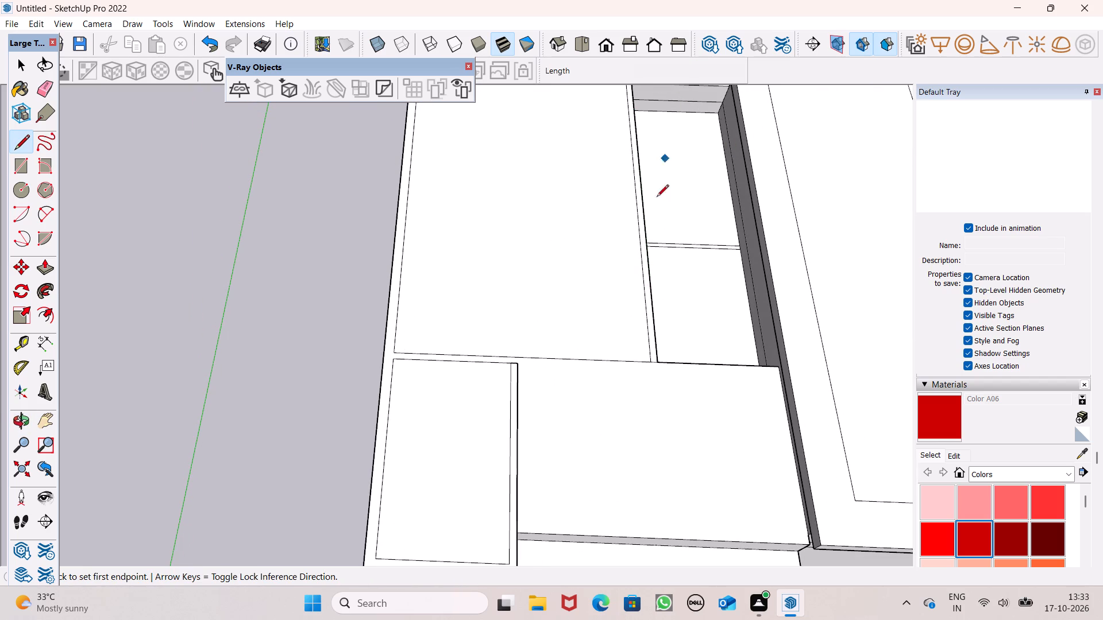
scroll(654, 234, "down", 6)
scroll(688, 122, "up", 6)
middle_click_drag(699, 199, 766, 72)
scroll(699, 199, "up", 1)
scroll(754, 121, "up", 1)
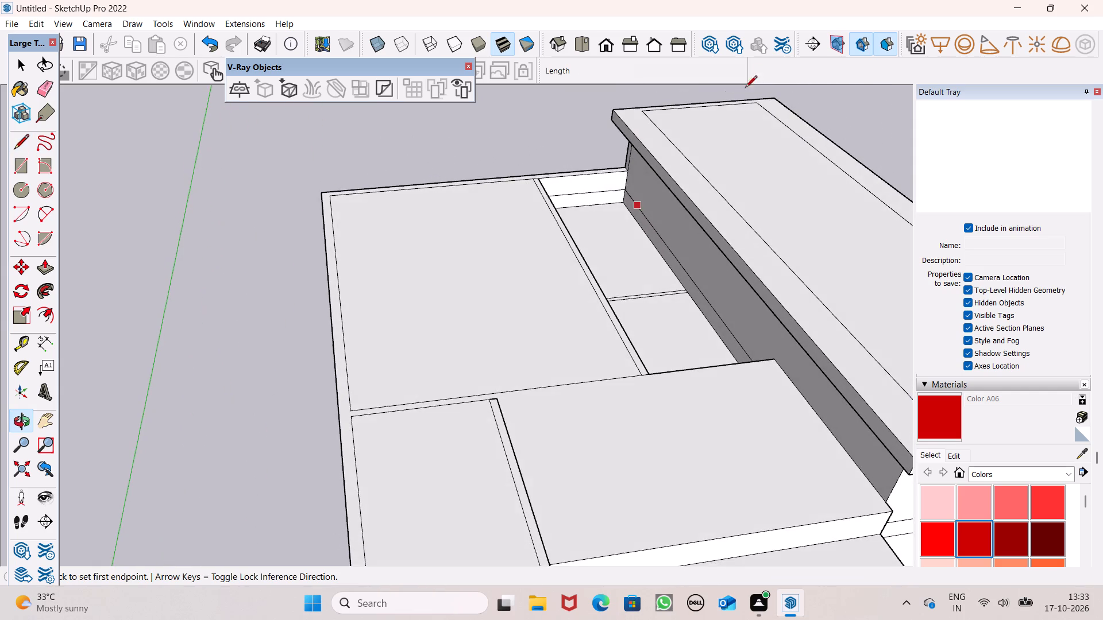
scroll(688, 145, "up", 4)
scroll(669, 175, "down", 5)
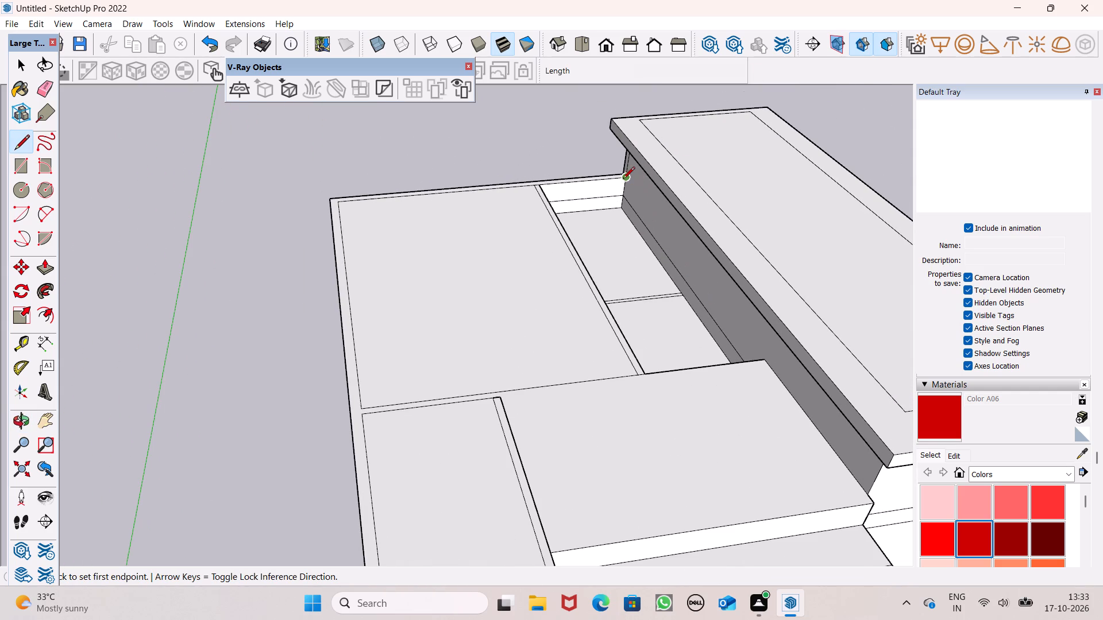
left_click(623, 177)
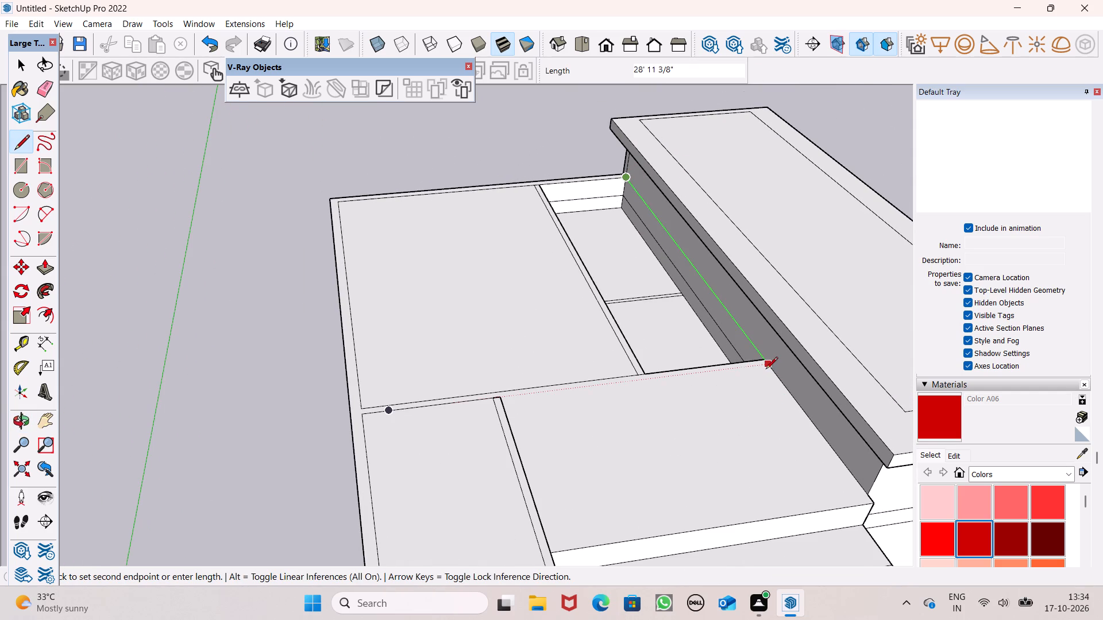
left_click(765, 369)
key("space")
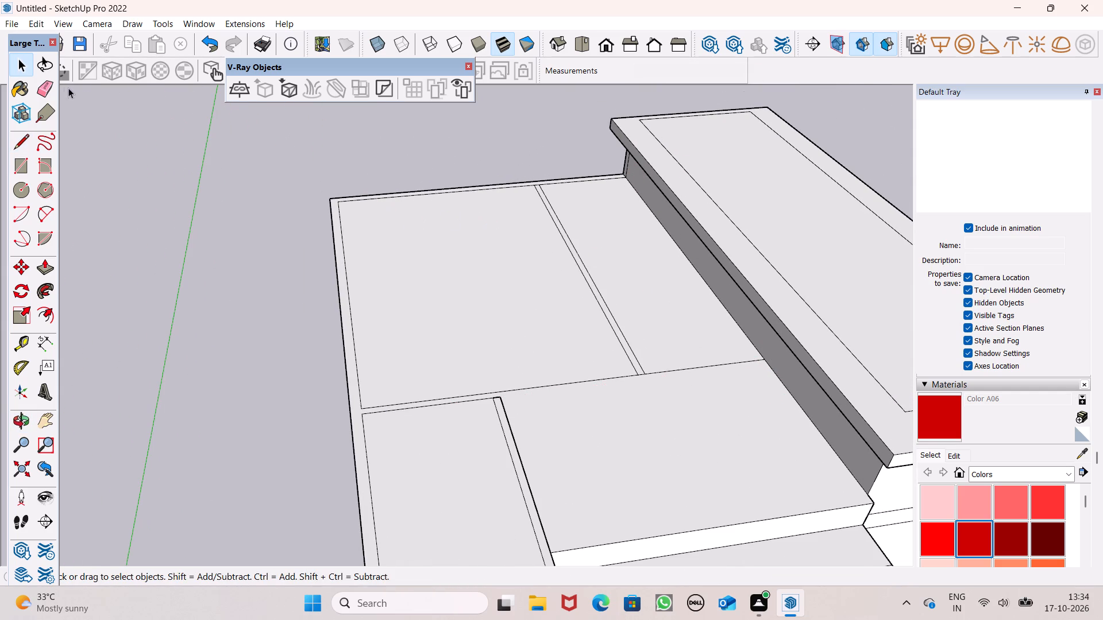
Push/Pull the large, strip and front corner roof faces down 4" each, keeping the starting faces, to form slabs.
left_click(52, 270)
left_click_drag(406, 300, 406, 305)
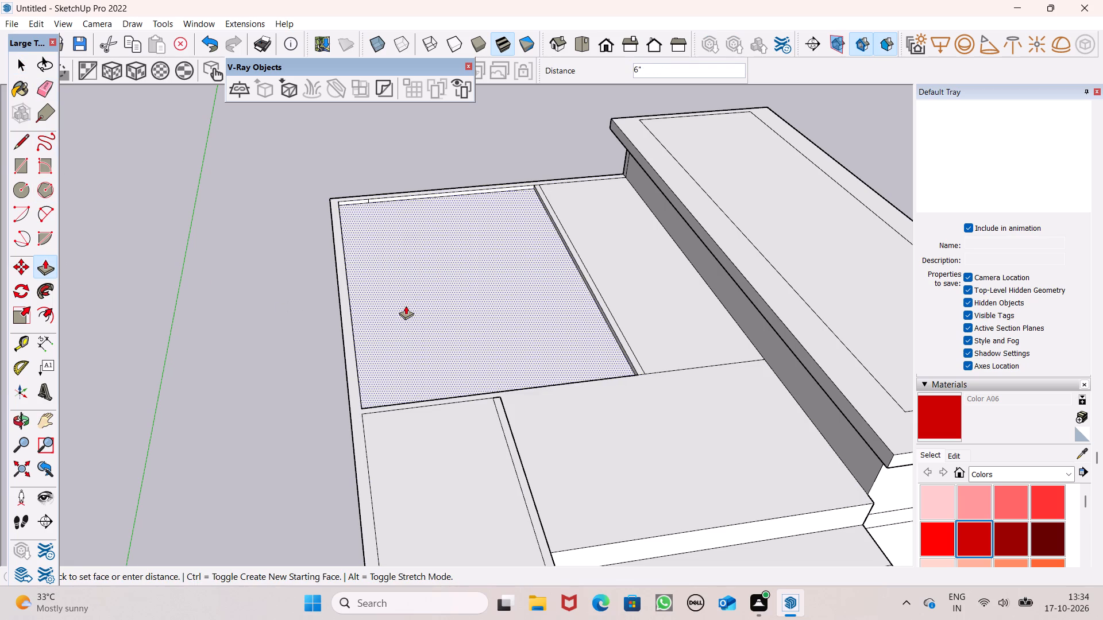
left_click_drag(406, 305, 408, 306)
key("4")
key("shift+quotedbl")
key("Return")
left_click_drag(643, 286, 643, 293)
key("4")
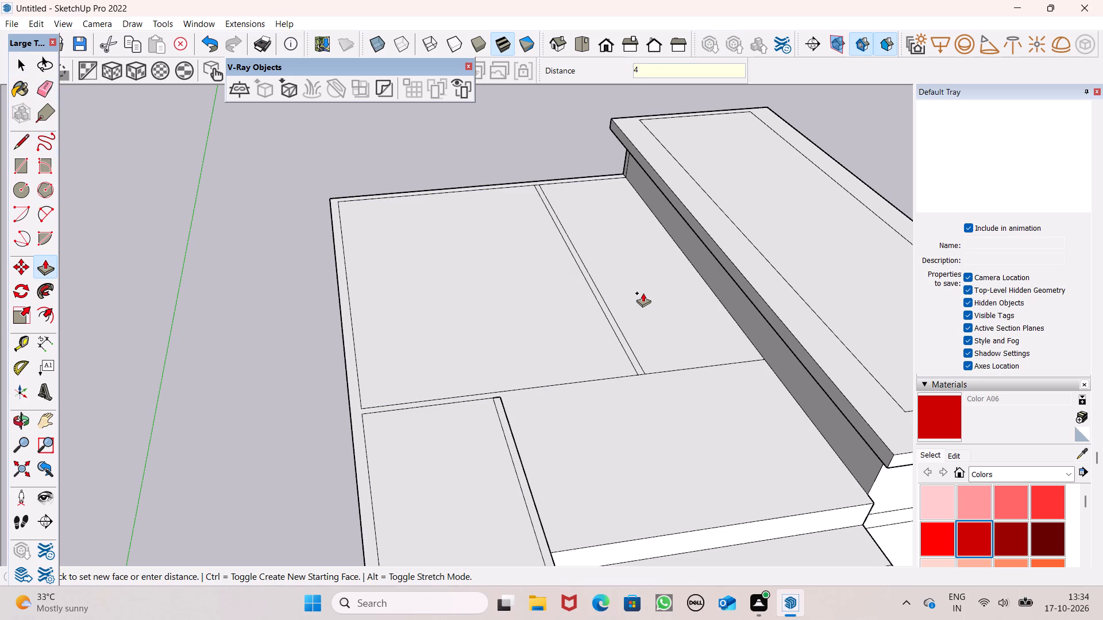
left_click_drag(643, 293, 645, 292)
key("shift+quotedbl")
key("Return")
left_click_drag(495, 474, 494, 474)
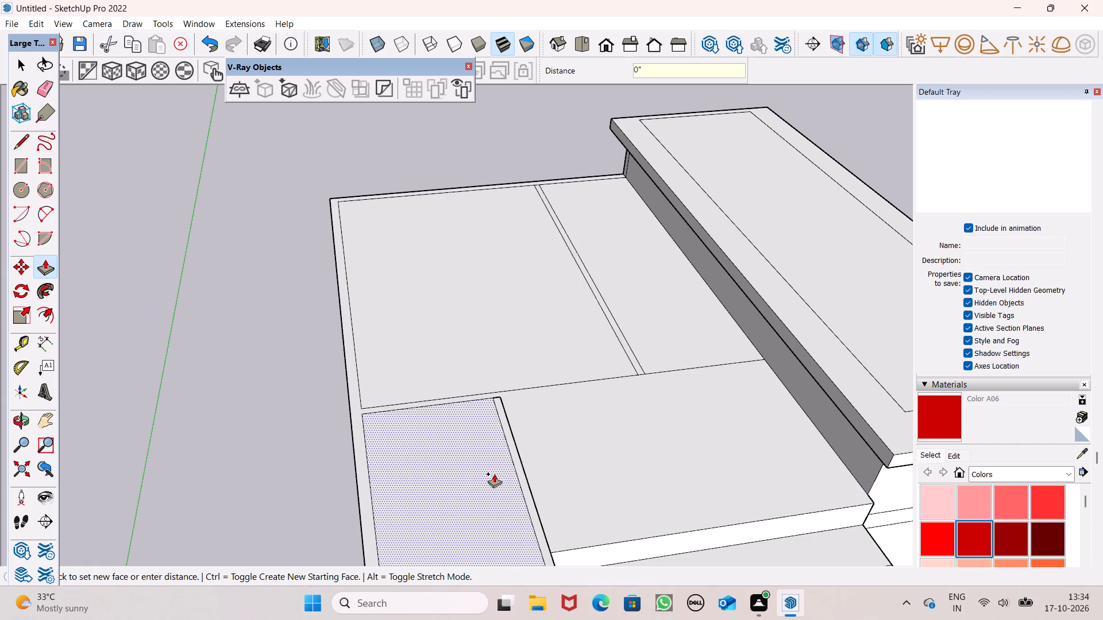
left_click_drag(494, 474, 495, 480)
type("4\"")
key("Return")
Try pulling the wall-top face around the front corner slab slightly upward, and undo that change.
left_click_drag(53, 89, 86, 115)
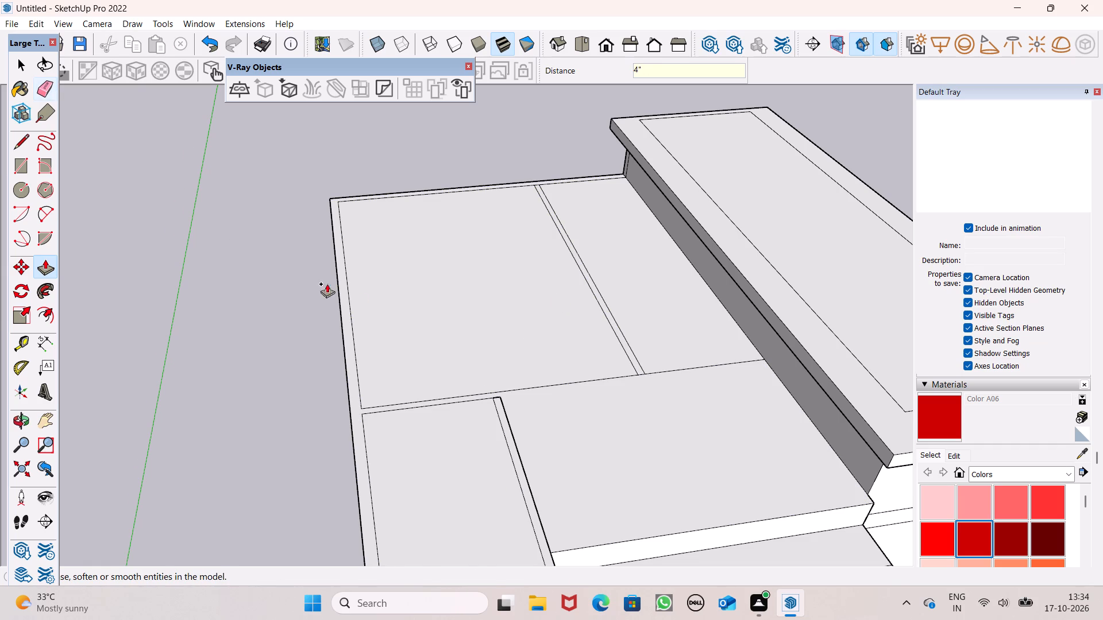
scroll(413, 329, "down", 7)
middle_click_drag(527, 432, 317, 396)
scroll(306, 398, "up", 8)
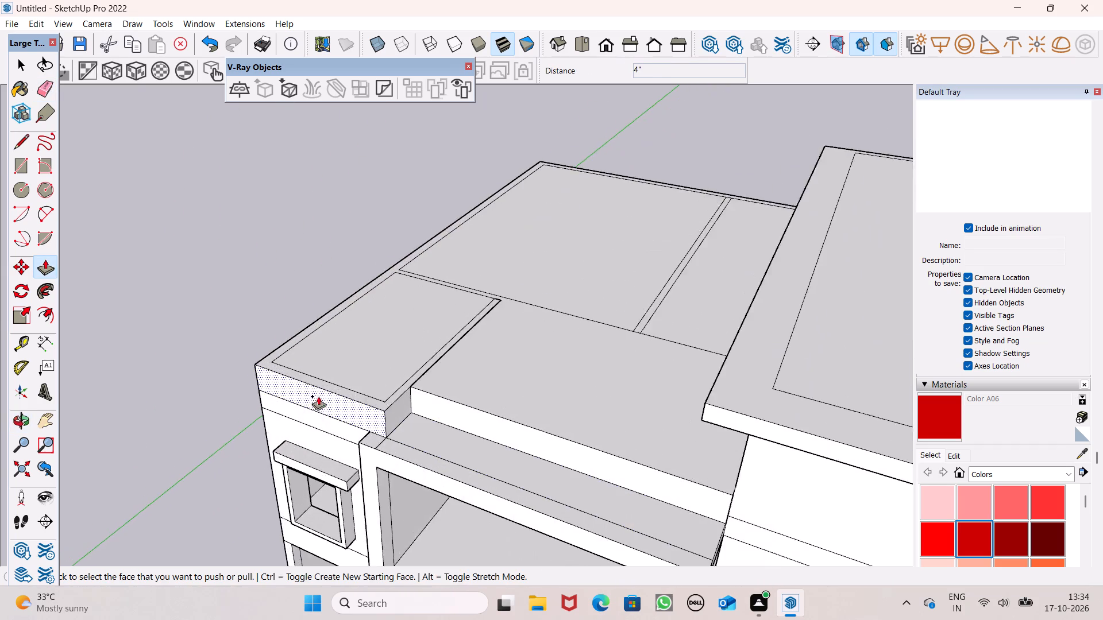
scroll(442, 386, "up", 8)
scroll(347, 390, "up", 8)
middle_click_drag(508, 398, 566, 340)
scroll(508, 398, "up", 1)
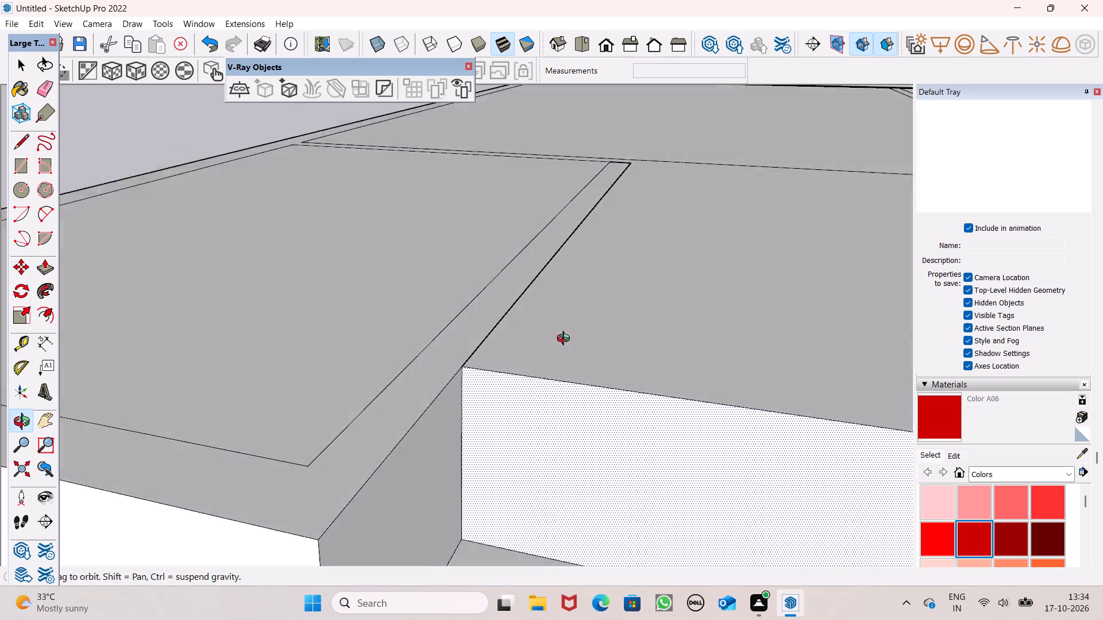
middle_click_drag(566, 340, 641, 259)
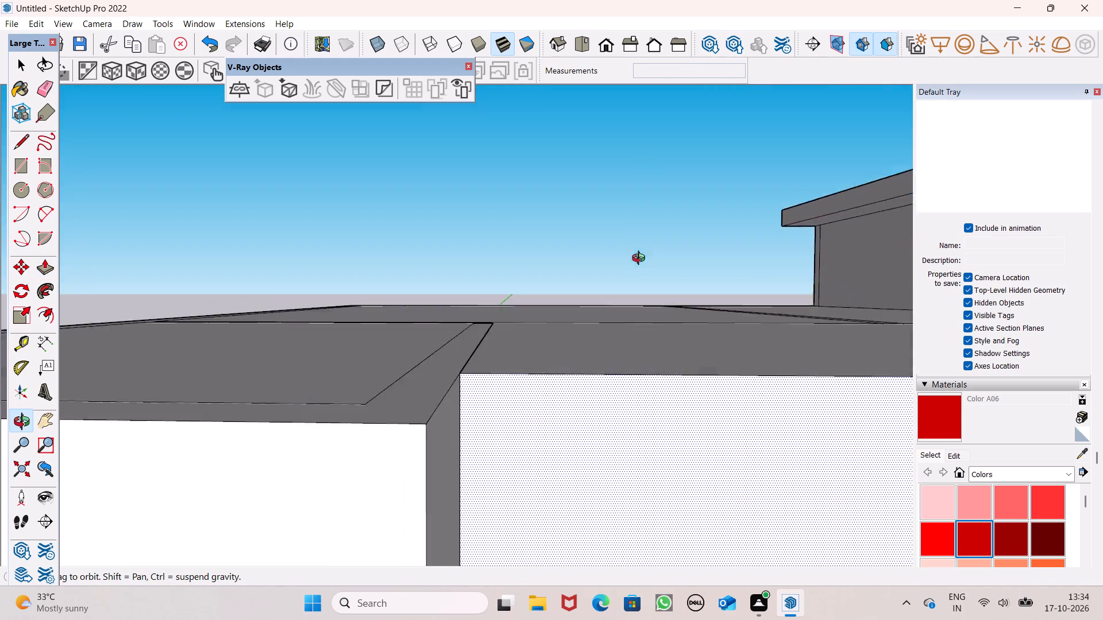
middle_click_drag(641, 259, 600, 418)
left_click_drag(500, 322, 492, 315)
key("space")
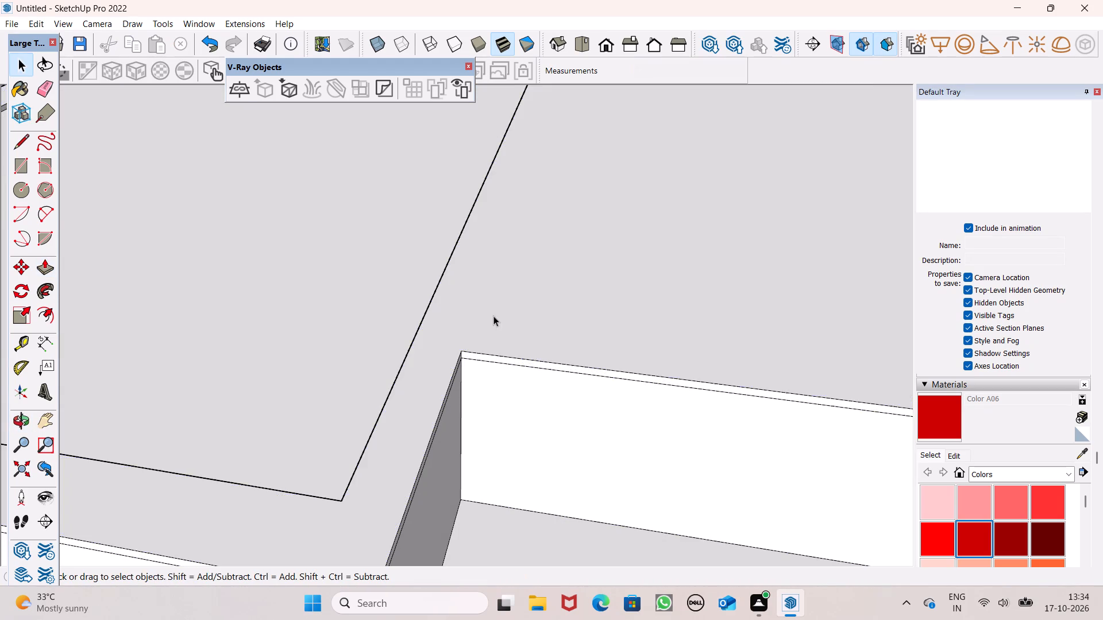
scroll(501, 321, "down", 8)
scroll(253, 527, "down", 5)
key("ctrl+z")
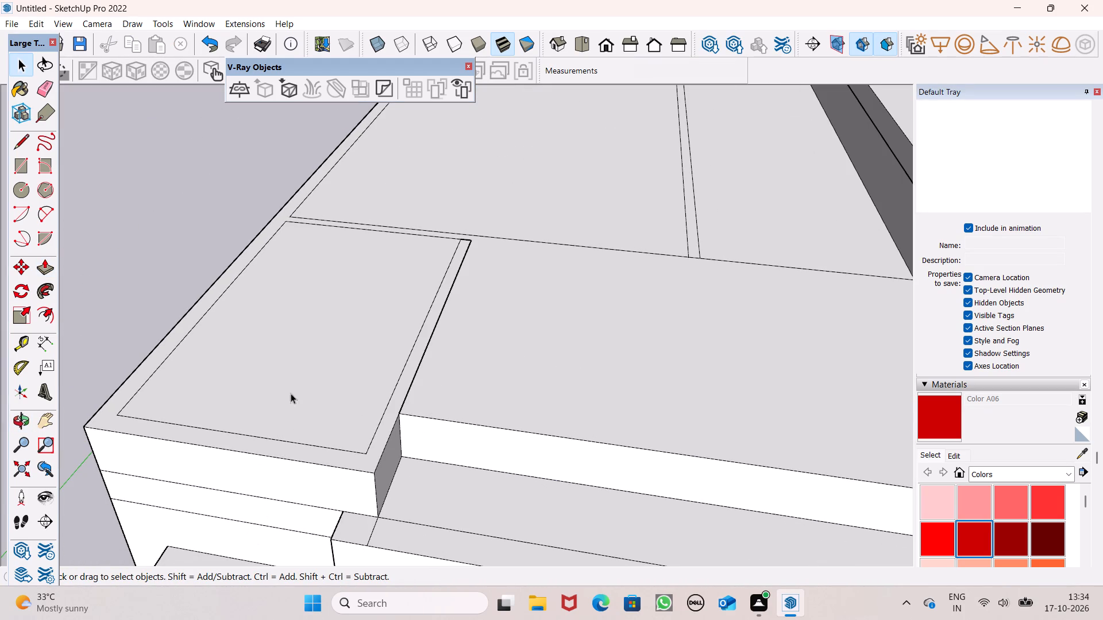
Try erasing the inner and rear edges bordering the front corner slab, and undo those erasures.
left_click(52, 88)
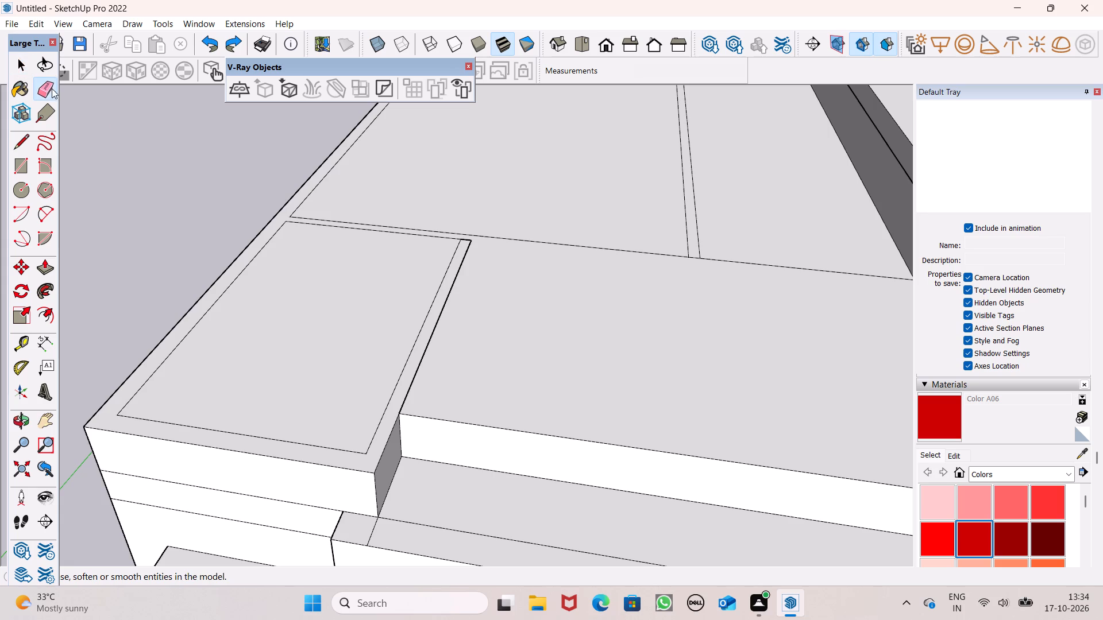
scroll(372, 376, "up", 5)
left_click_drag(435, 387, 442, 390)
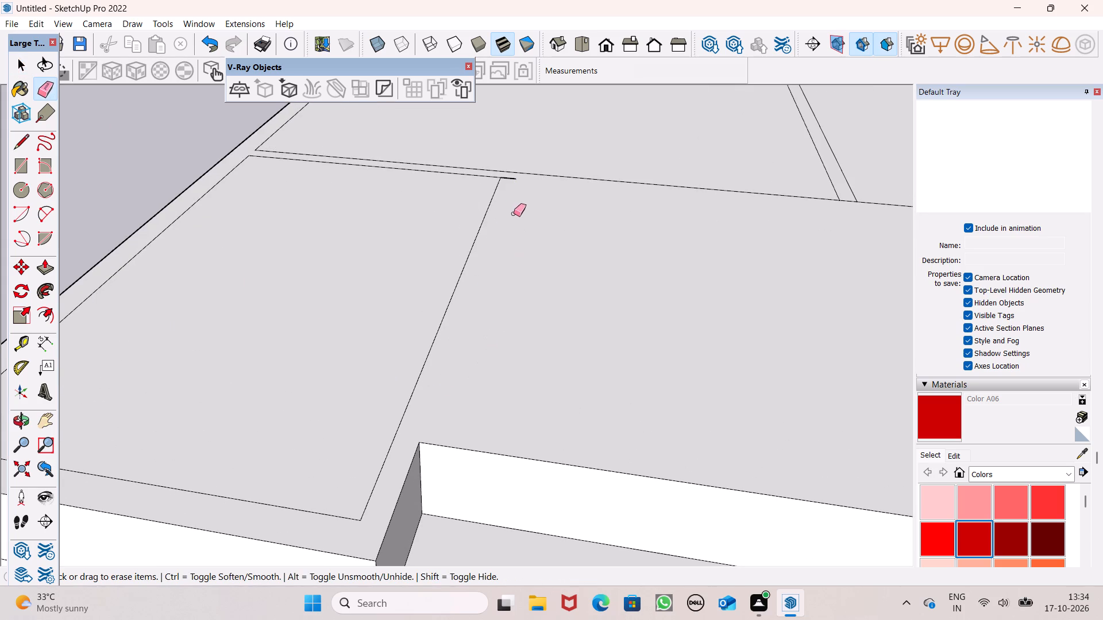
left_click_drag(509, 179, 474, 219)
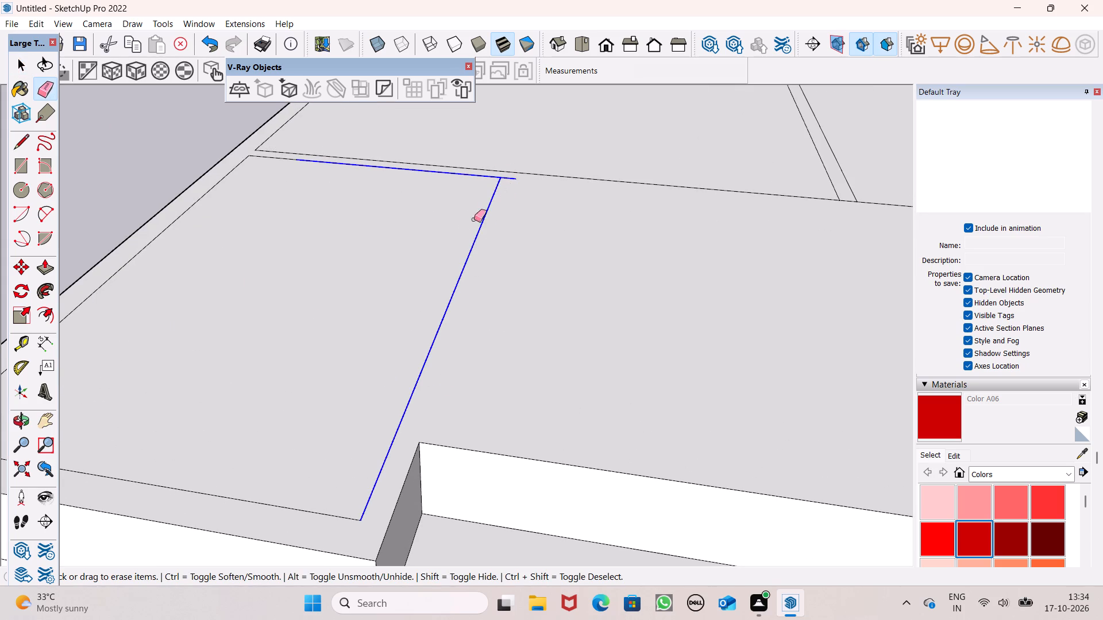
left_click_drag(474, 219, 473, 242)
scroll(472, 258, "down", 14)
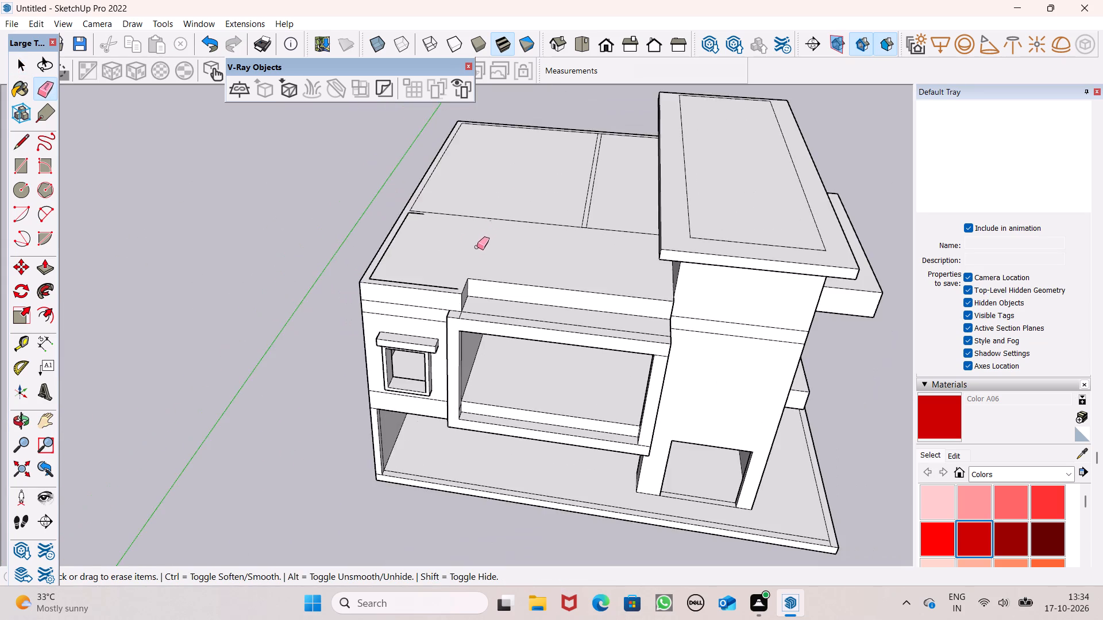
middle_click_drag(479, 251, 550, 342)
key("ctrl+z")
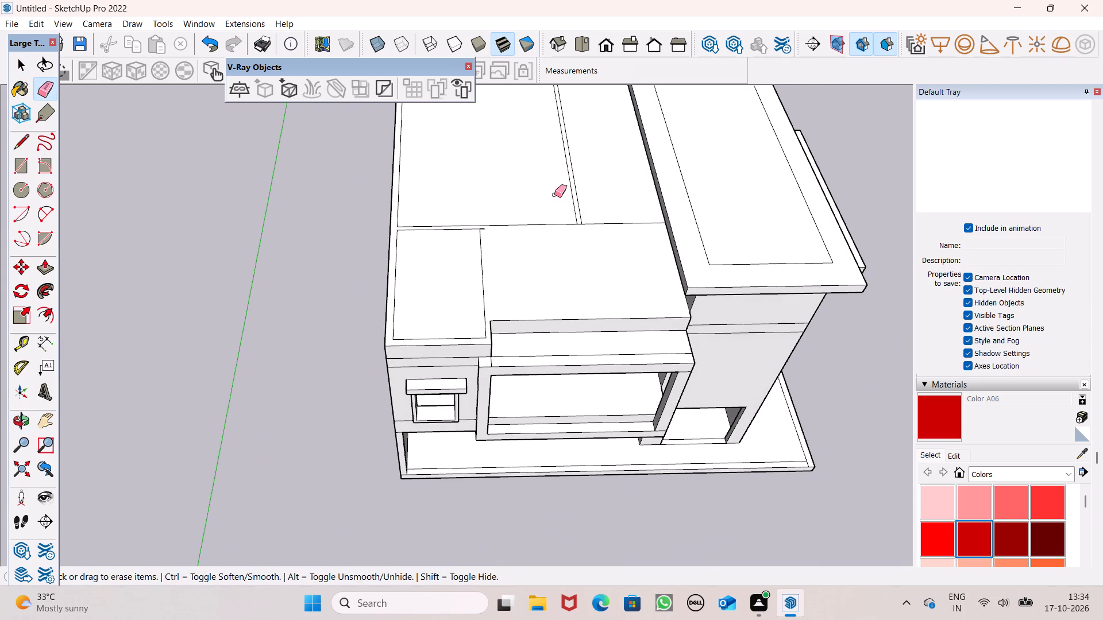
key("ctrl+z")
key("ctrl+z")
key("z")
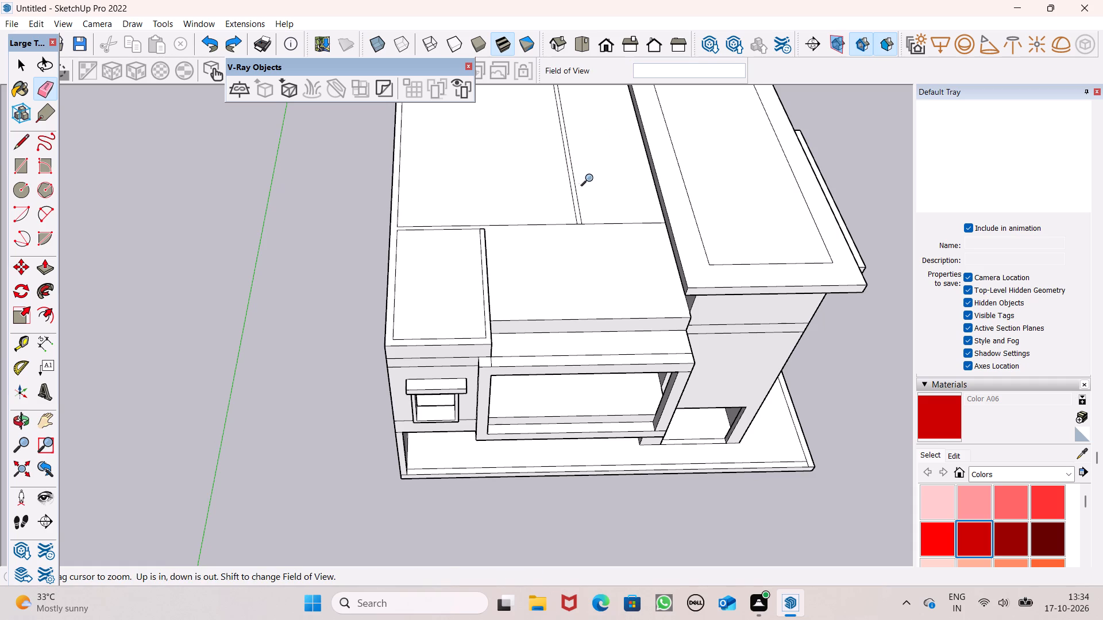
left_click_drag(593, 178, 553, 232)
Erase the partition lines between the lower roof slabs and the inner edges of the front corner slab.
scroll(558, 206, "up", 6)
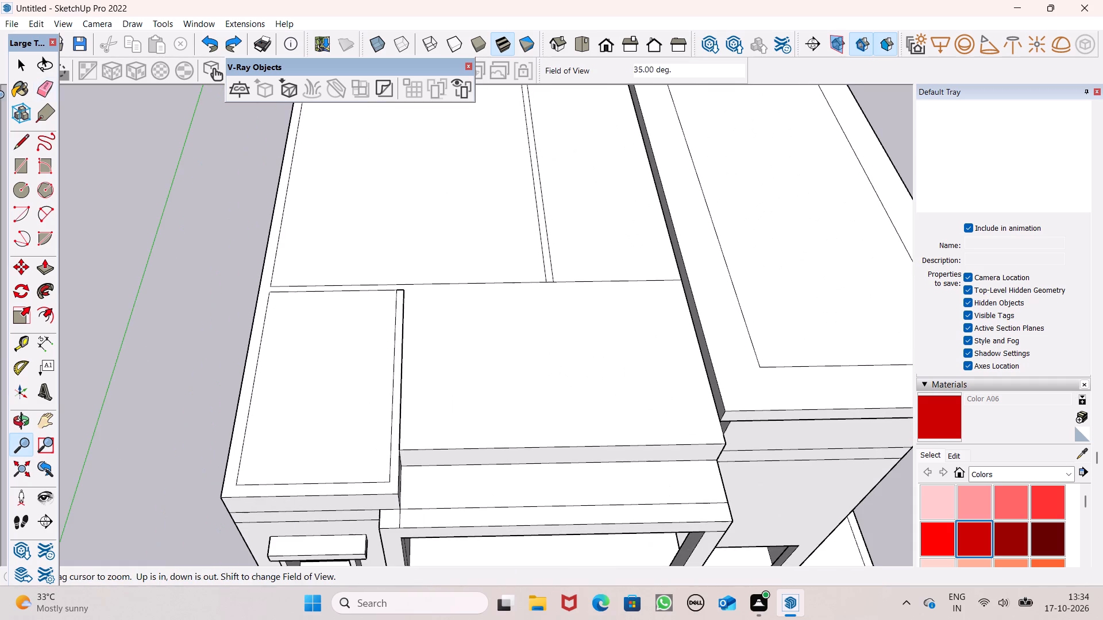
left_click(51, 89)
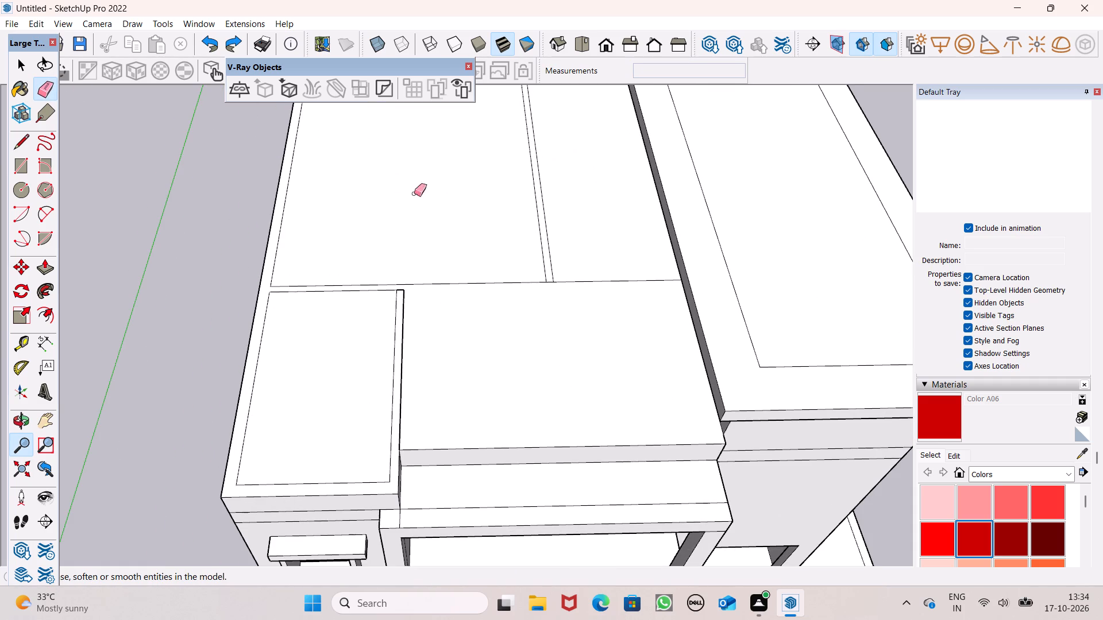
left_click_drag(511, 226, 529, 272)
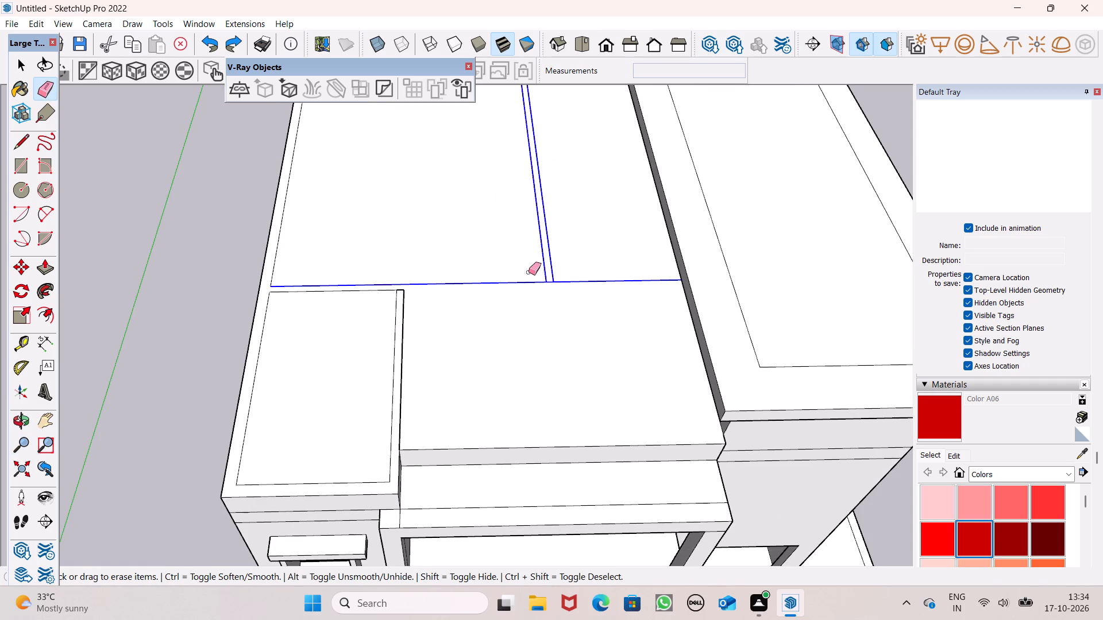
left_click_drag(529, 272, 393, 273)
left_click_drag(395, 289, 407, 297)
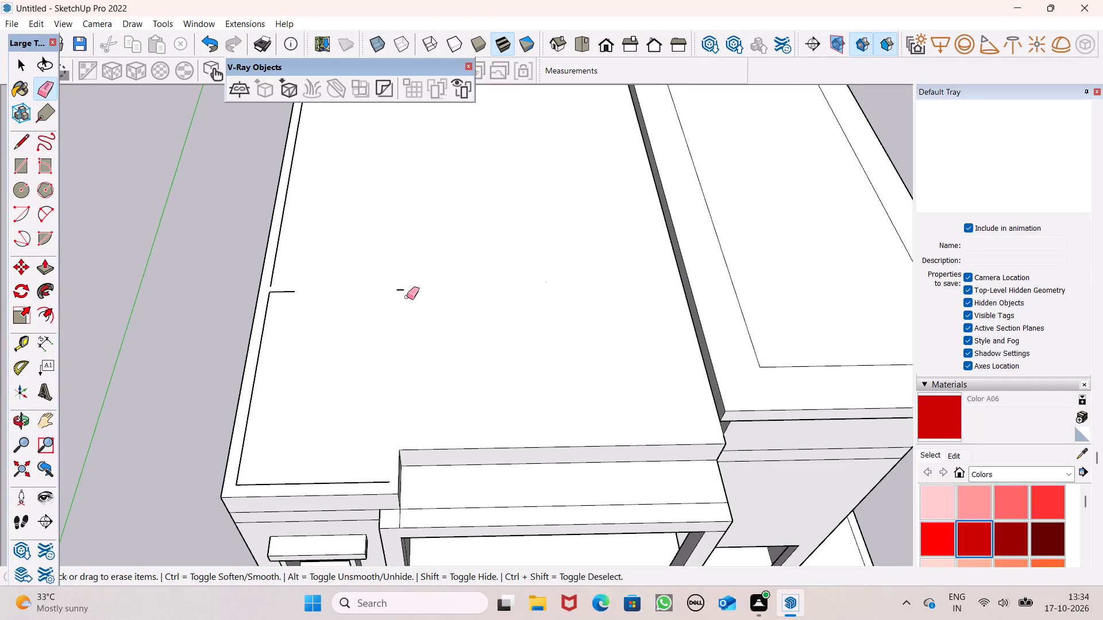
left_click_drag(407, 297, 401, 288)
Erase the remaining inset wall lines along the lower roof's outer side and front to leave one plain surface.
scroll(451, 244, "down", 5)
scroll(358, 285, "up", 5)
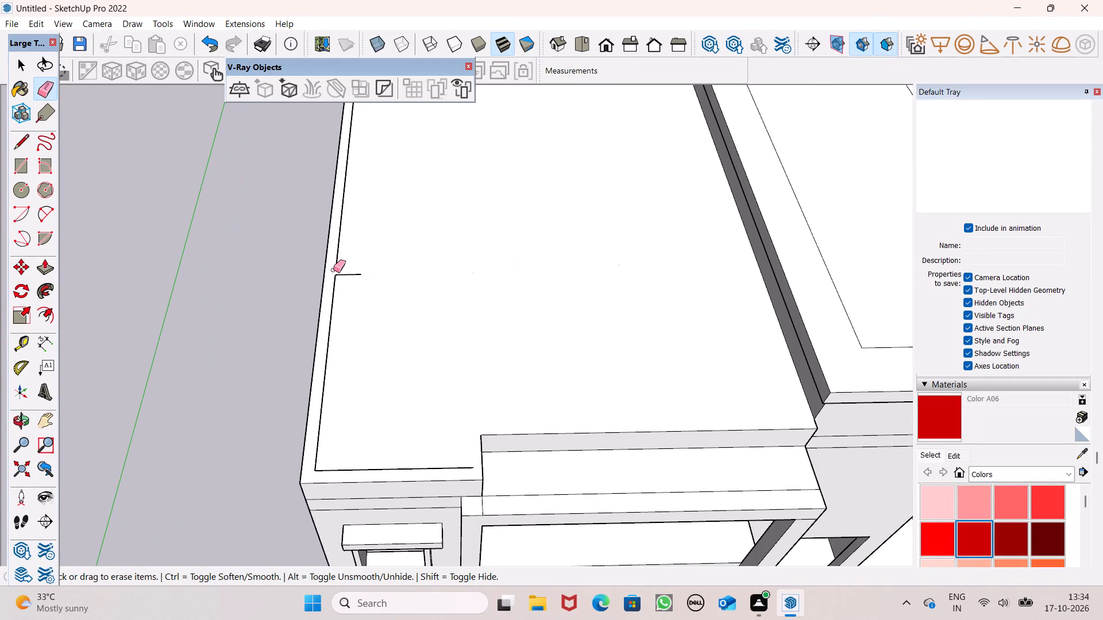
left_click_drag(335, 265, 329, 308)
scroll(470, 230, "down", 3)
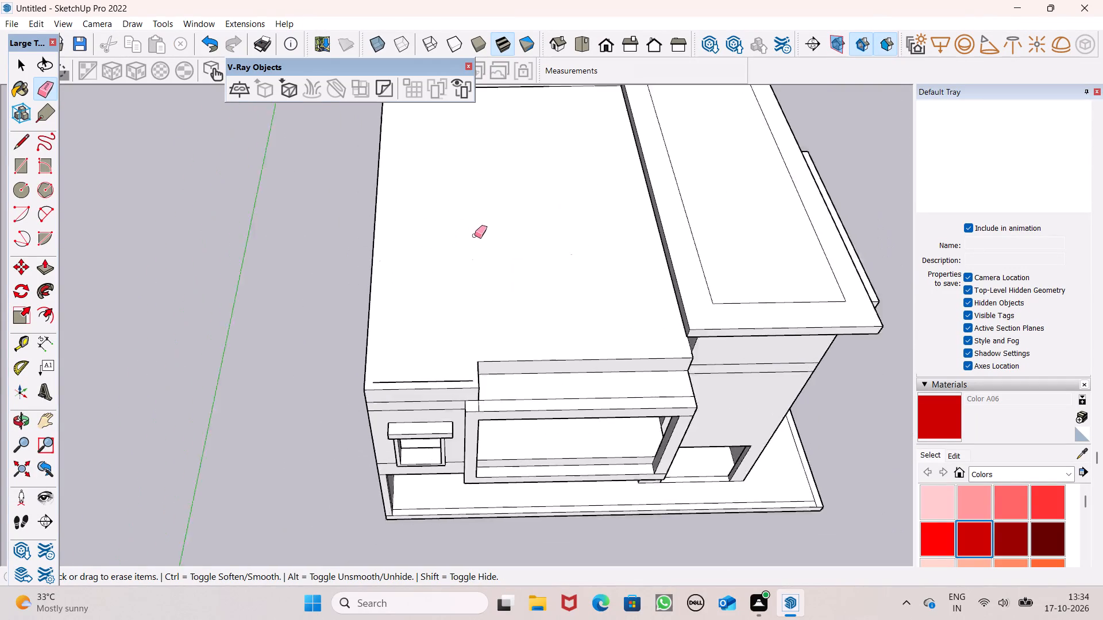
scroll(475, 235, "down", 2)
scroll(473, 308, "down", 3)
scroll(422, 390, "up", 4)
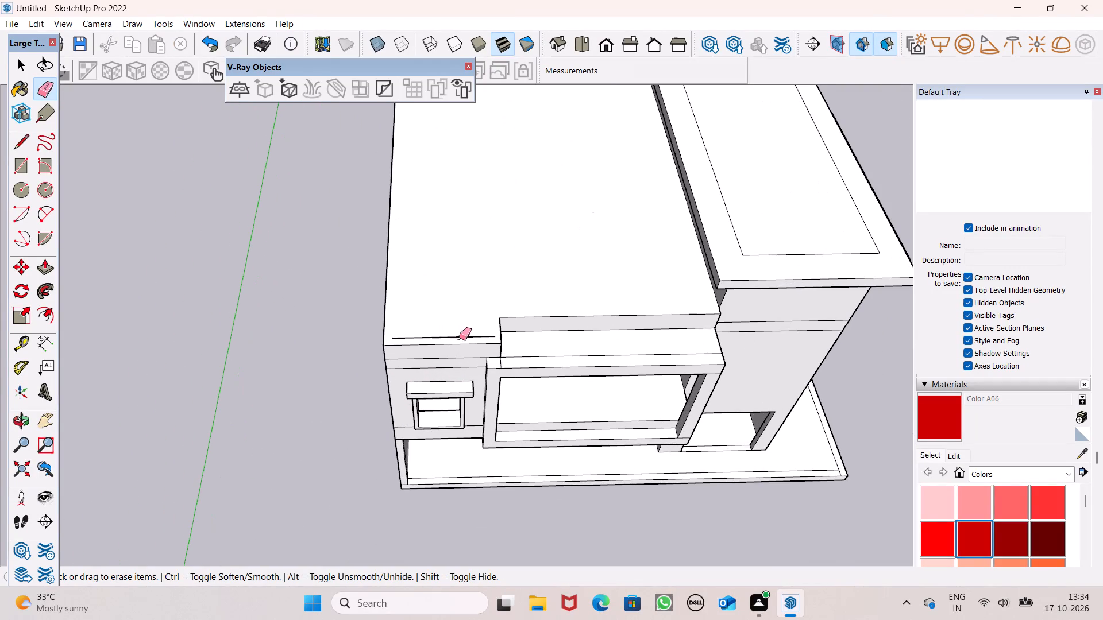
left_click(459, 336)
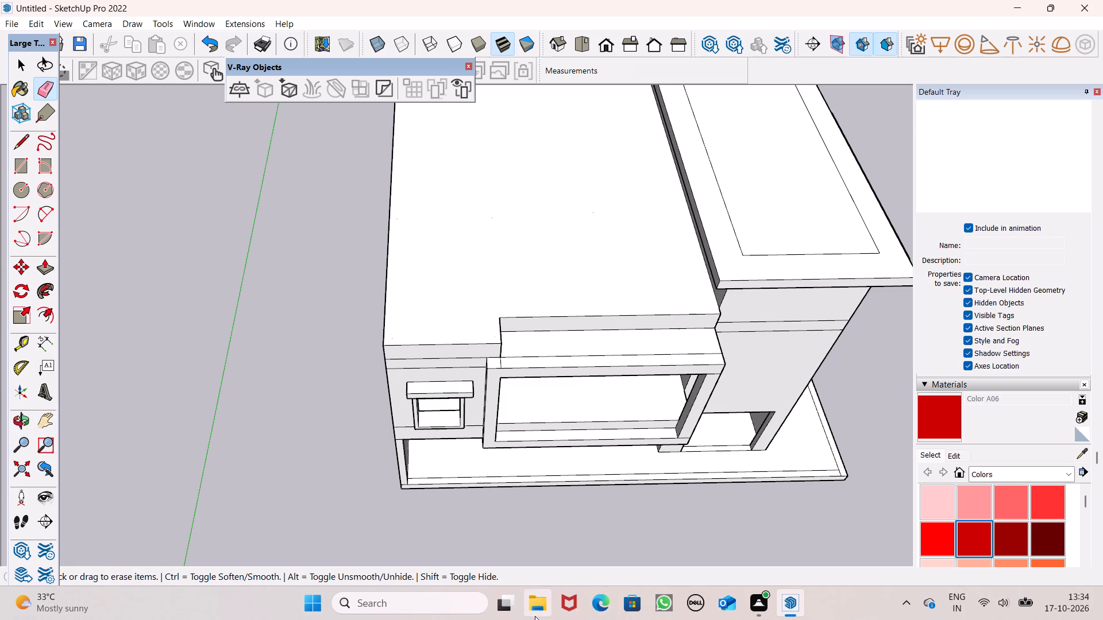
Erase the remaining inset wall line segments along the lower roof's rear edge to leave one plain surface.
scroll(546, 588, "down", 10)
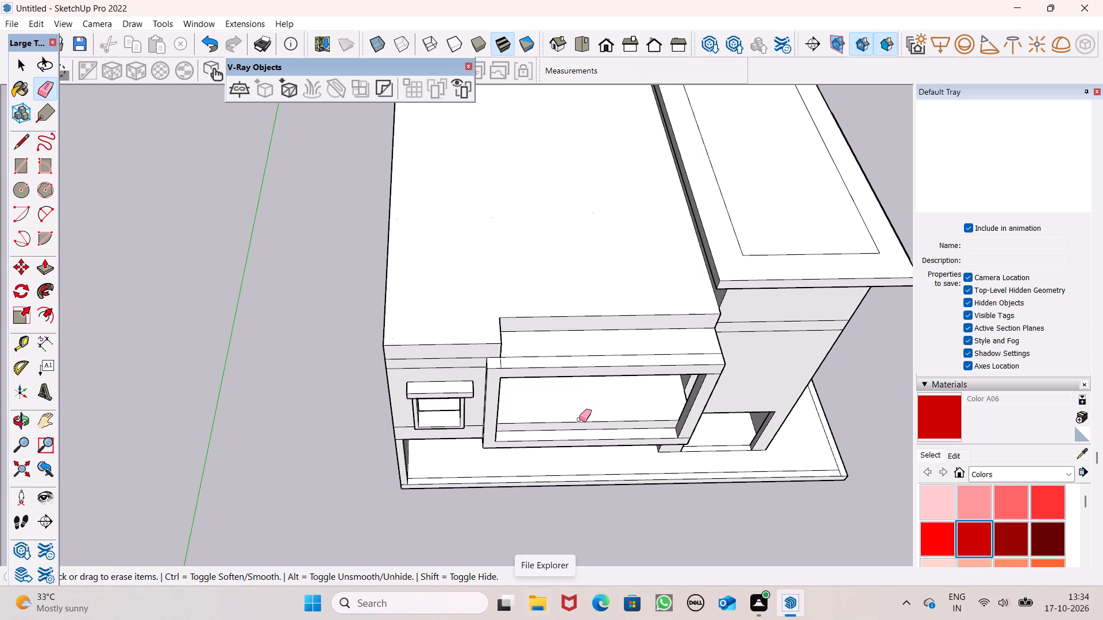
scroll(545, 515, "down", 6)
scroll(531, 455, "down", 1)
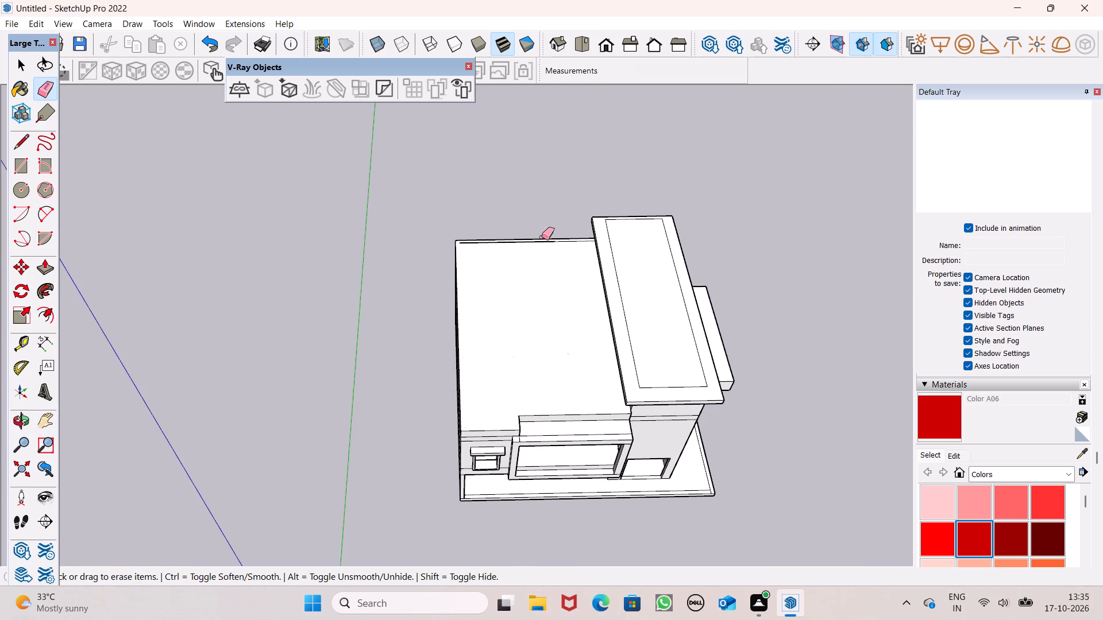
scroll(549, 219, "up", 17)
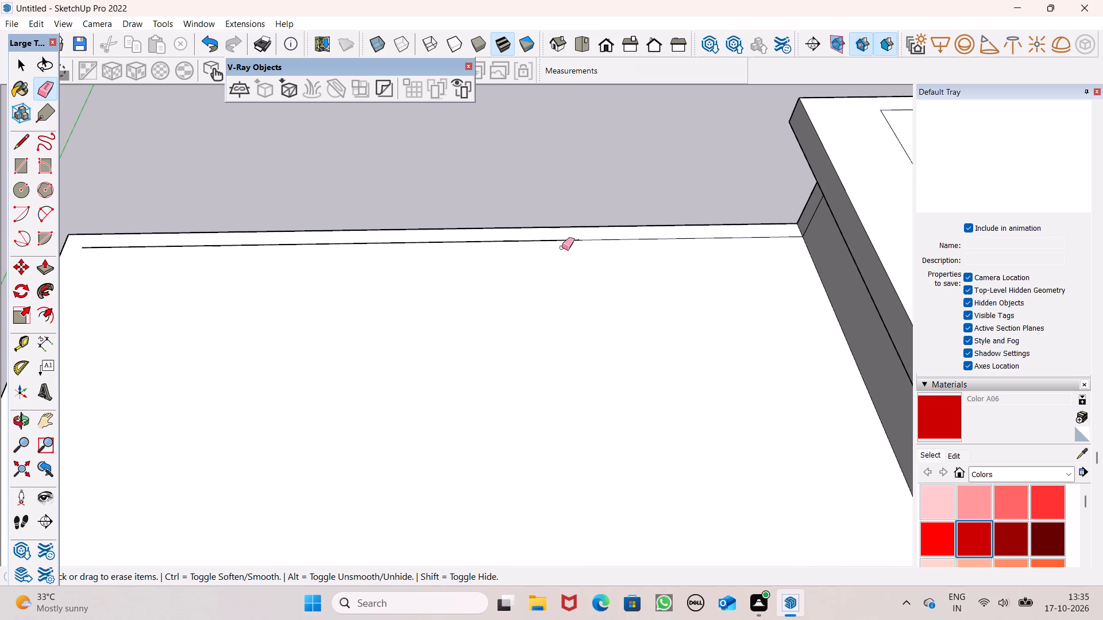
left_click_drag(579, 234, 579, 245)
left_click(565, 238)
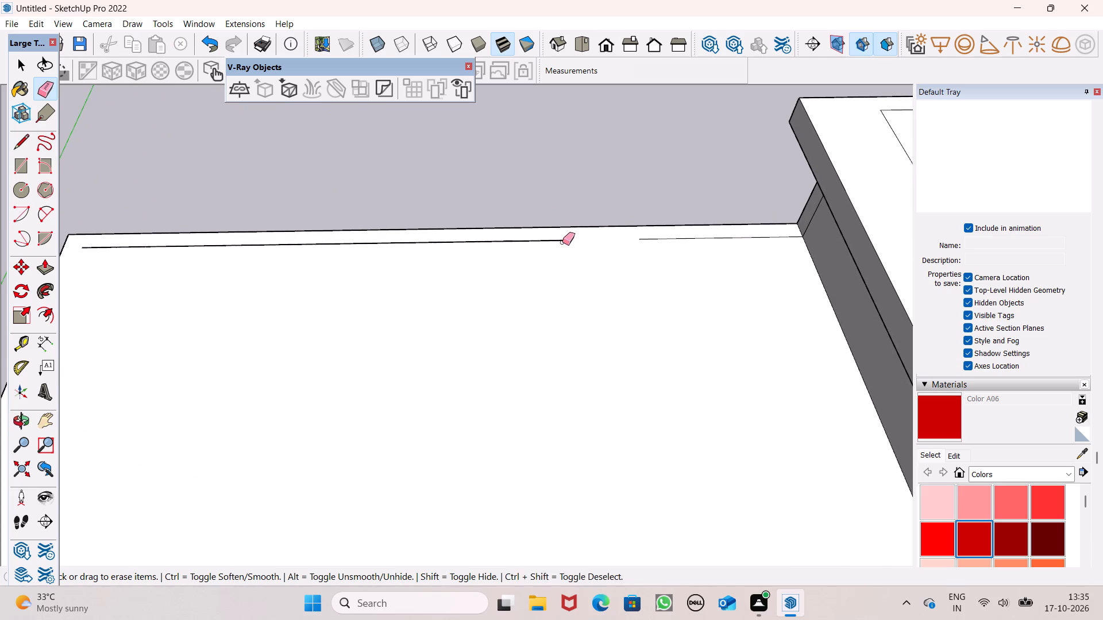
left_click_drag(662, 234, 662, 241)
middle_click_drag(835, 266, 895, 263)
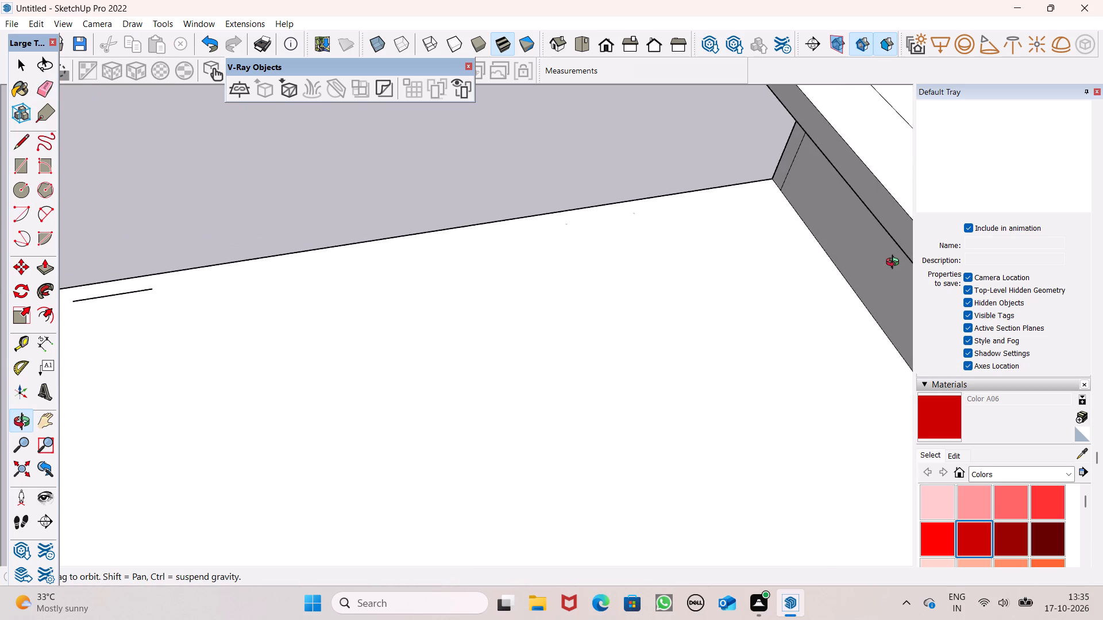
middle_click_drag(895, 263, 864, 297)
scroll(762, 232, "down", 8)
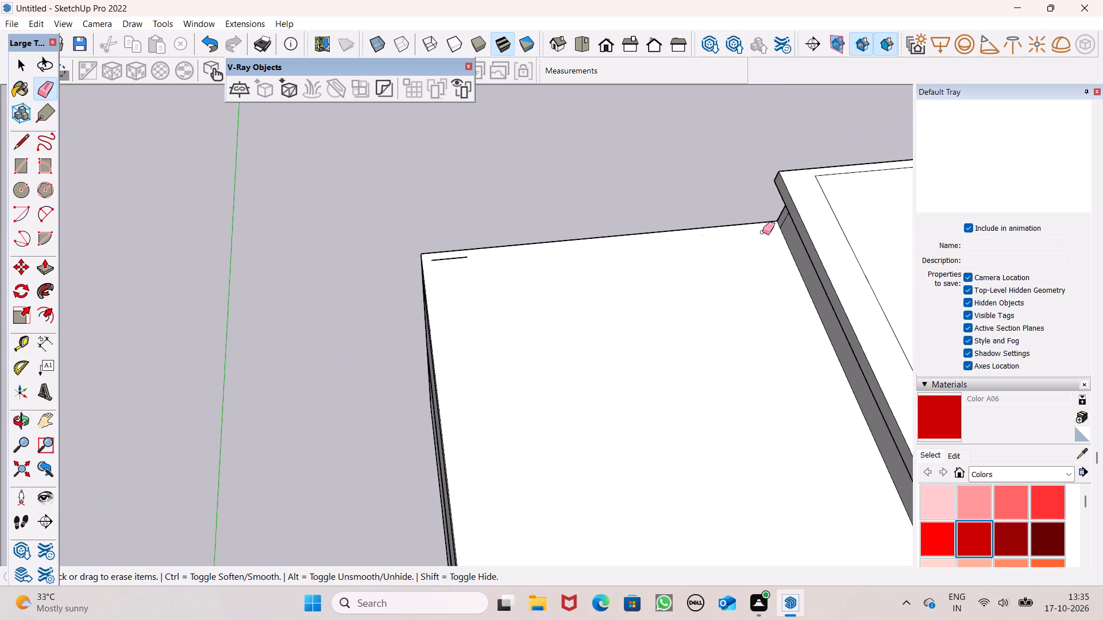
scroll(762, 231, "down", 5)
scroll(677, 290, "up", 7)
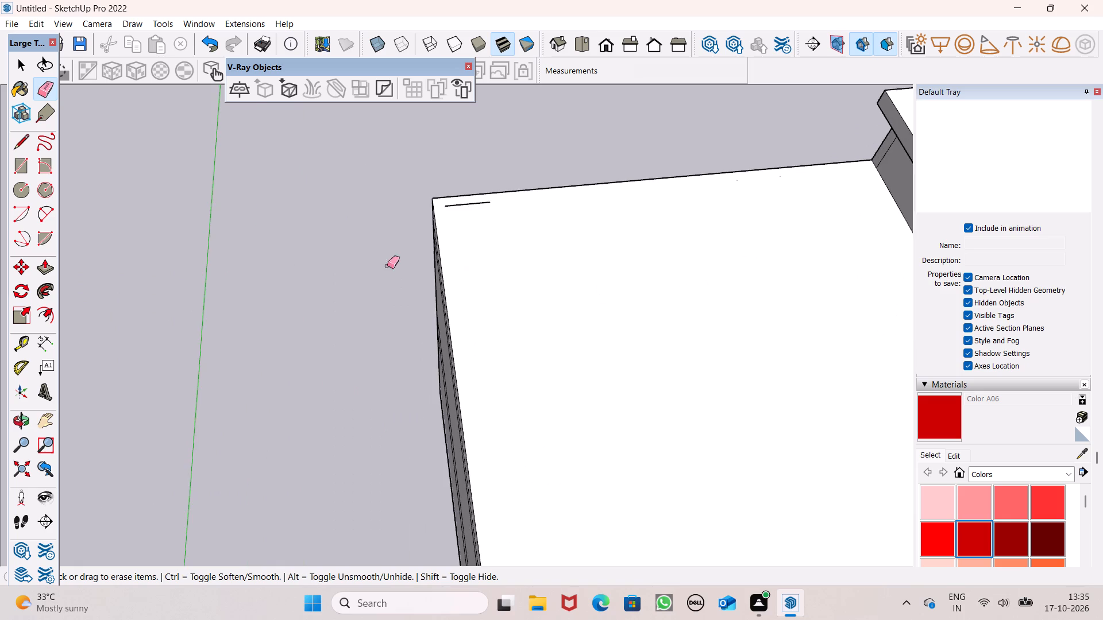
scroll(325, 251, "up", 4)
scroll(512, 195, "up", 6)
left_click_drag(528, 180, 543, 192)
scroll(502, 232, "down", 7)
scroll(341, 277, "down", 5)
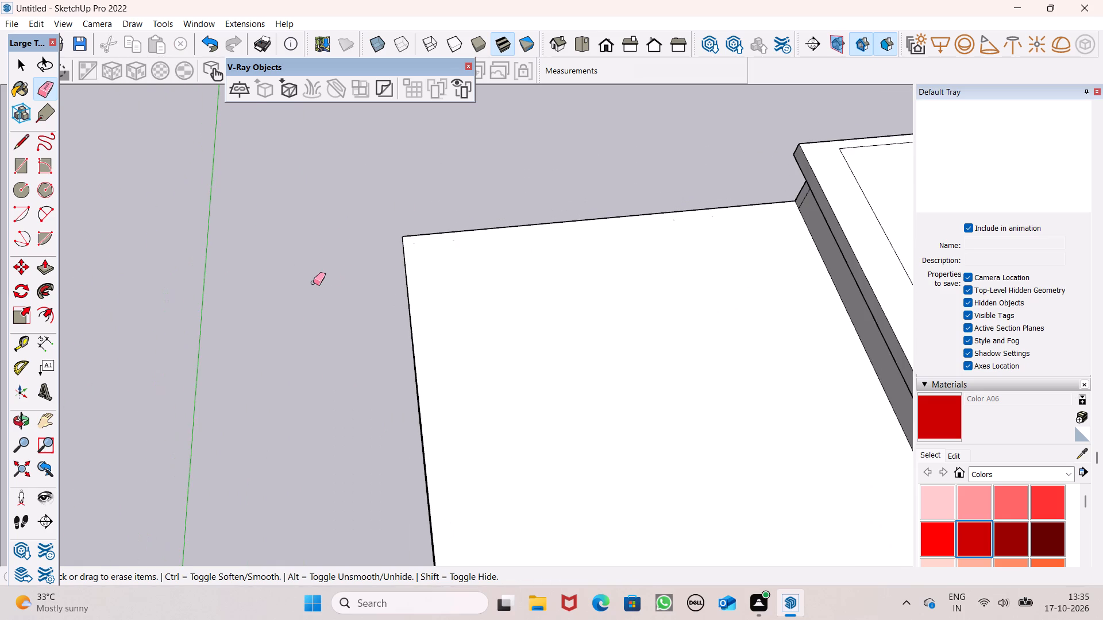
scroll(314, 299, "down", 2)
middle_click_drag(343, 318, 496, 181)
scroll(587, 179, "up", 4)
left_click(662, 142)
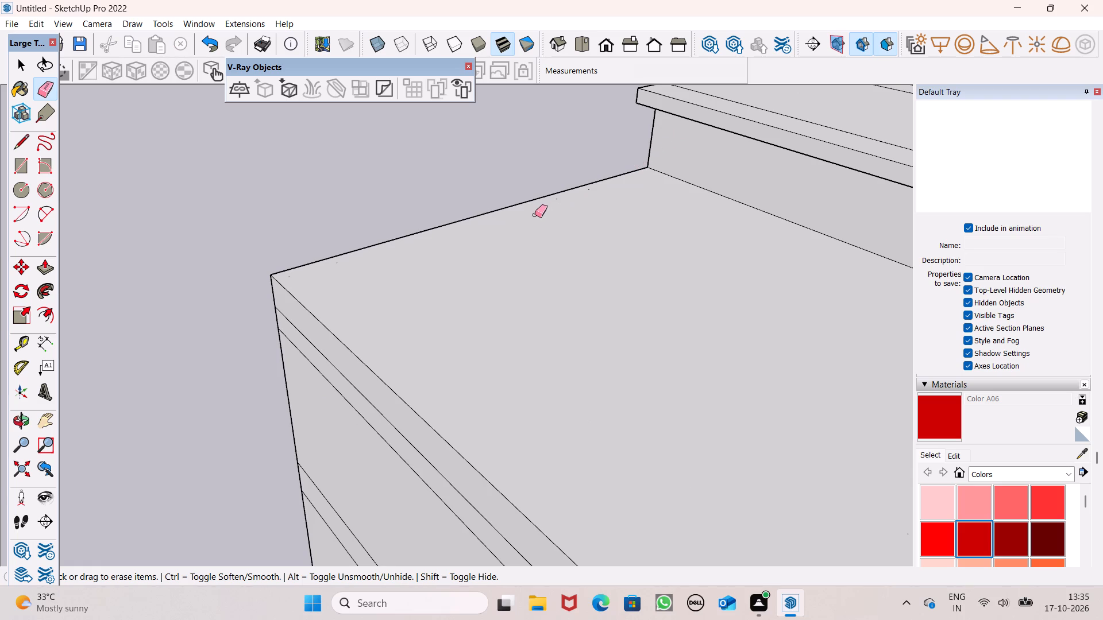
key("space")
Examine the house from the front, the stair room side and above to review the finished lower roof.
scroll(462, 192, "down", 9)
scroll(514, 288, "down", 6)
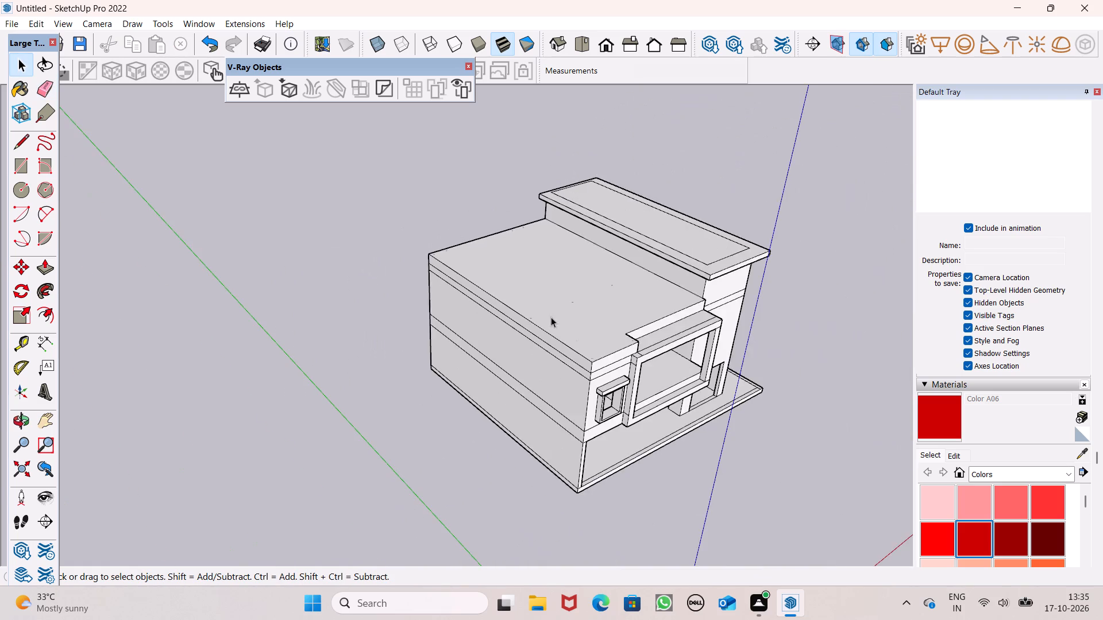
middle_click_drag(577, 334, 383, 292)
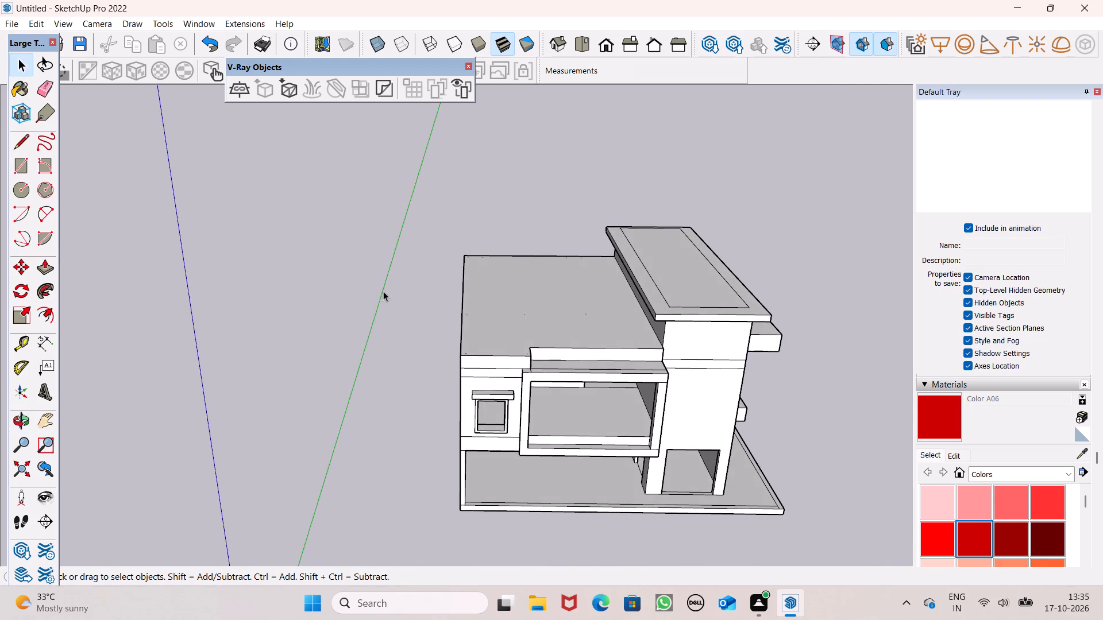
scroll(680, 375, "up", 1)
middle_click_drag(679, 376, 540, 266)
scroll(591, 334, "up", 3)
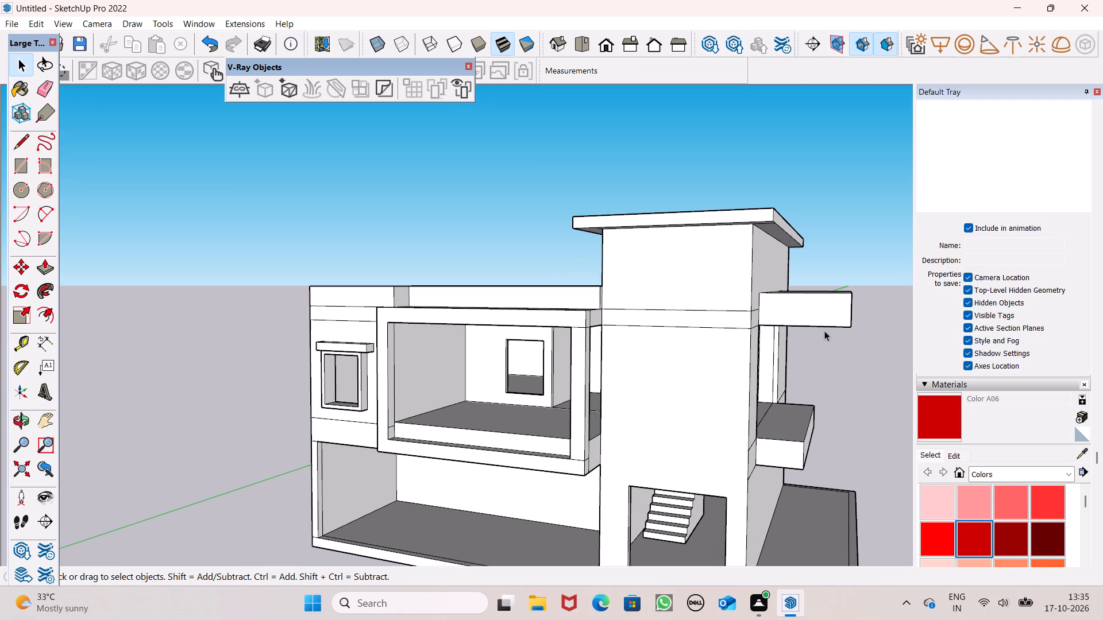
scroll(820, 312, "down", 1)
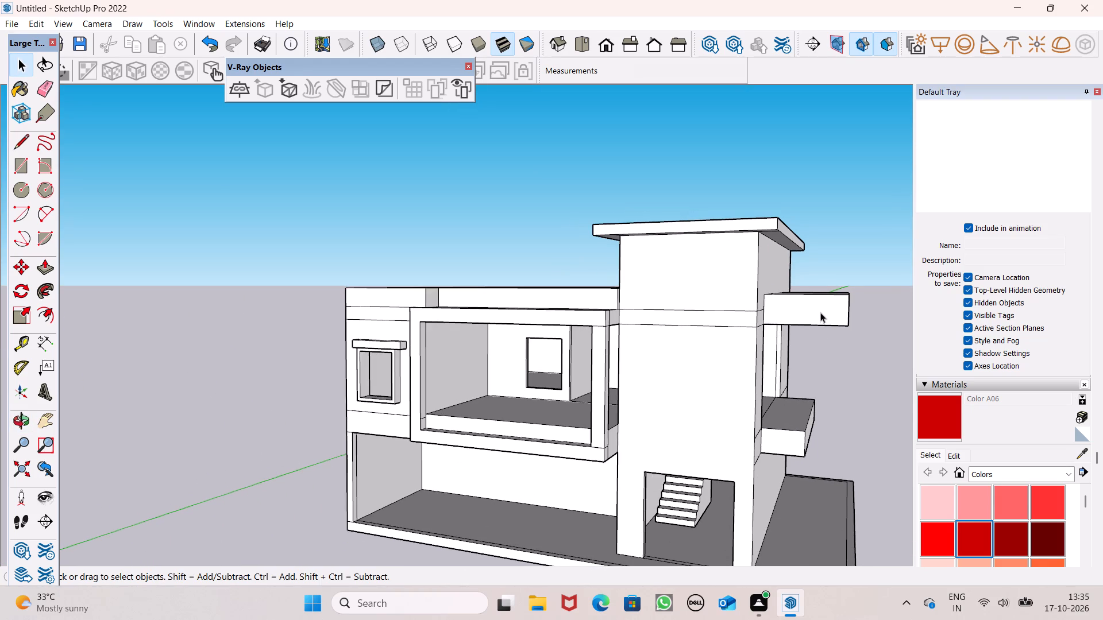
scroll(820, 312, "down", 2)
middle_click_drag(894, 346, 703, 375)
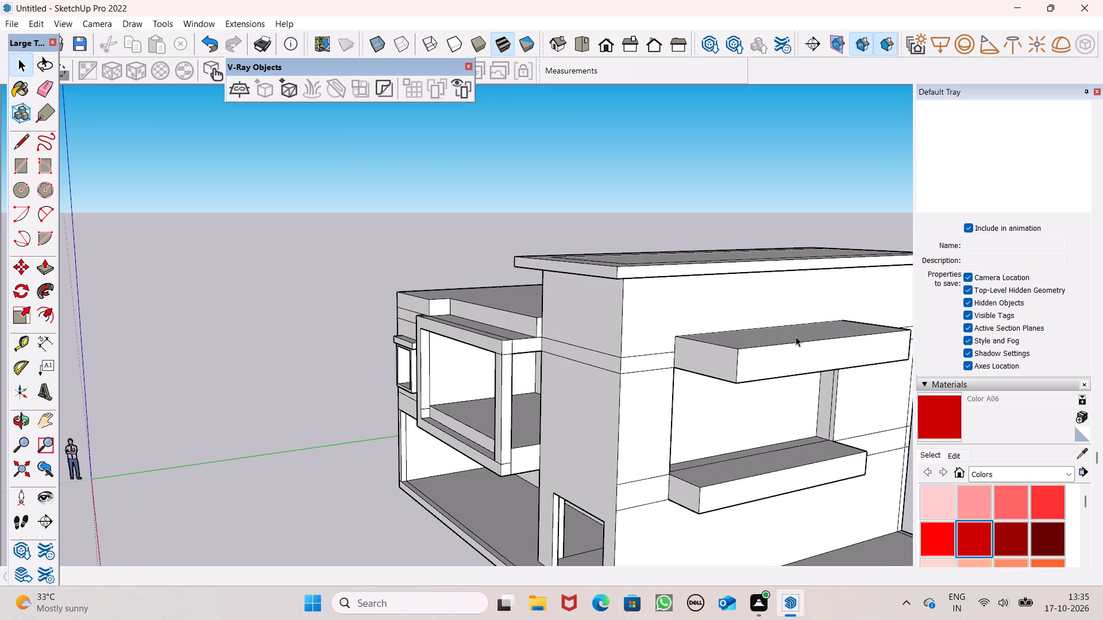
scroll(721, 351, "down", 3)
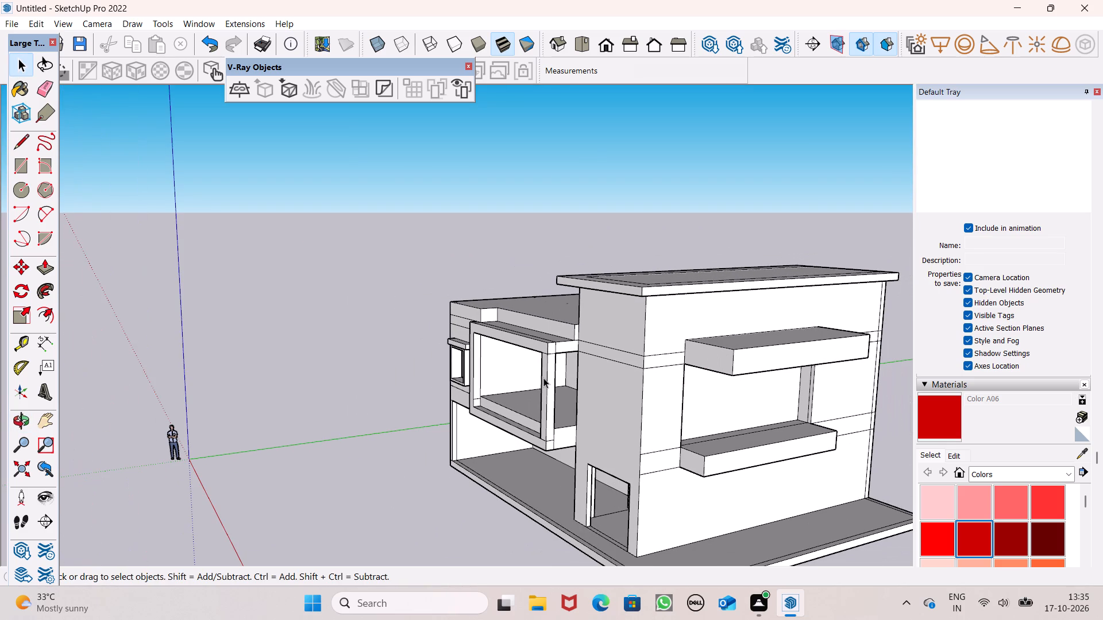
middle_click_drag(727, 359, 913, 315)
middle_click_drag(494, 378, 585, 382)
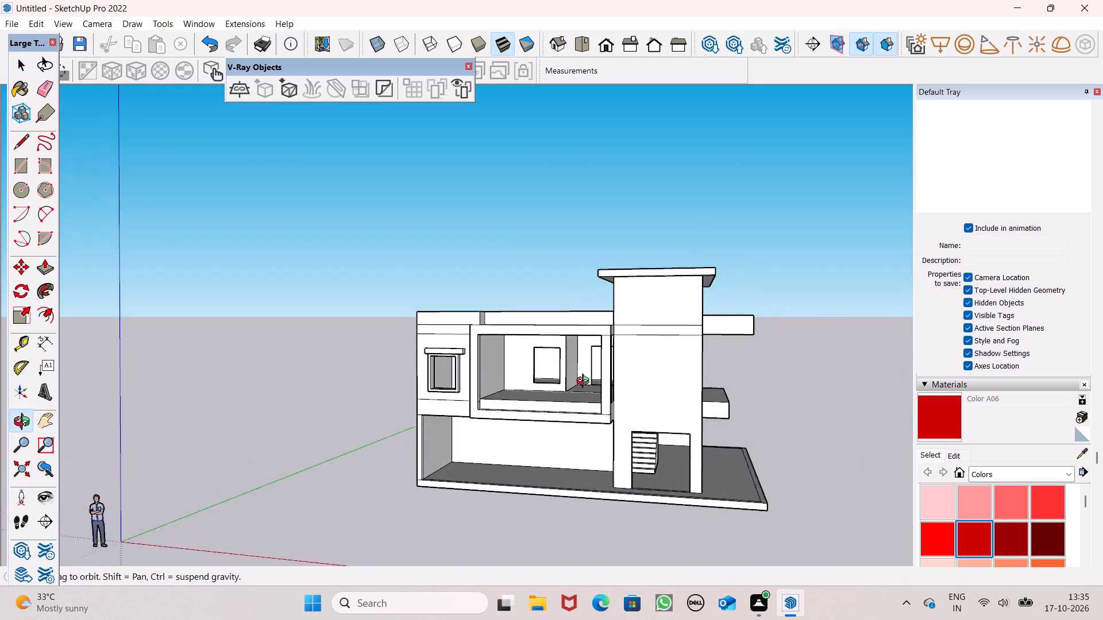
middle_click_drag(585, 382, 637, 399)
scroll(324, 390, "up", 1)
middle_click_drag(330, 390, 334, 400)
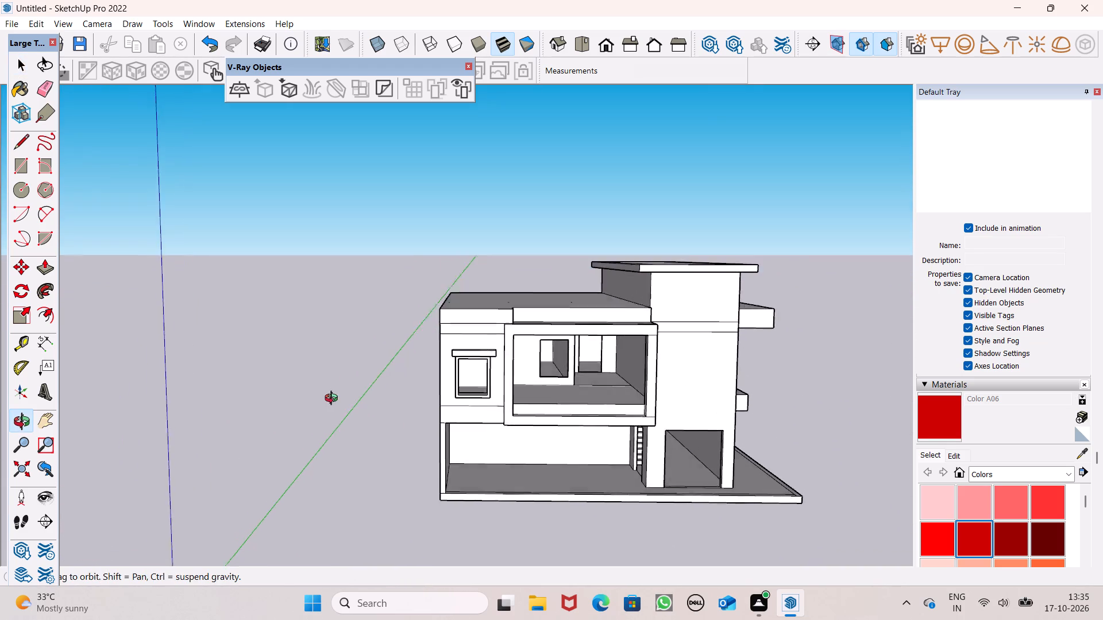
middle_click_drag(334, 400, 348, 420)
scroll(498, 316, "down", 1)
middle_click_drag(523, 339, 516, 426)
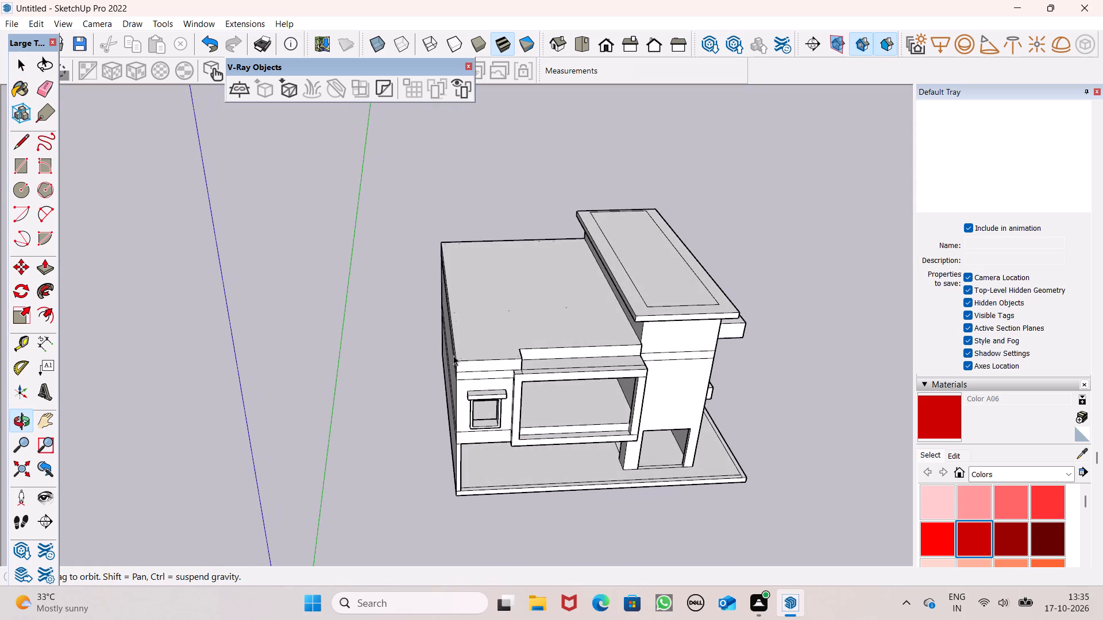
scroll(395, 261, "down", 3)
middle_click_drag(446, 297, 491, 371)
scroll(497, 208, "up", 2)
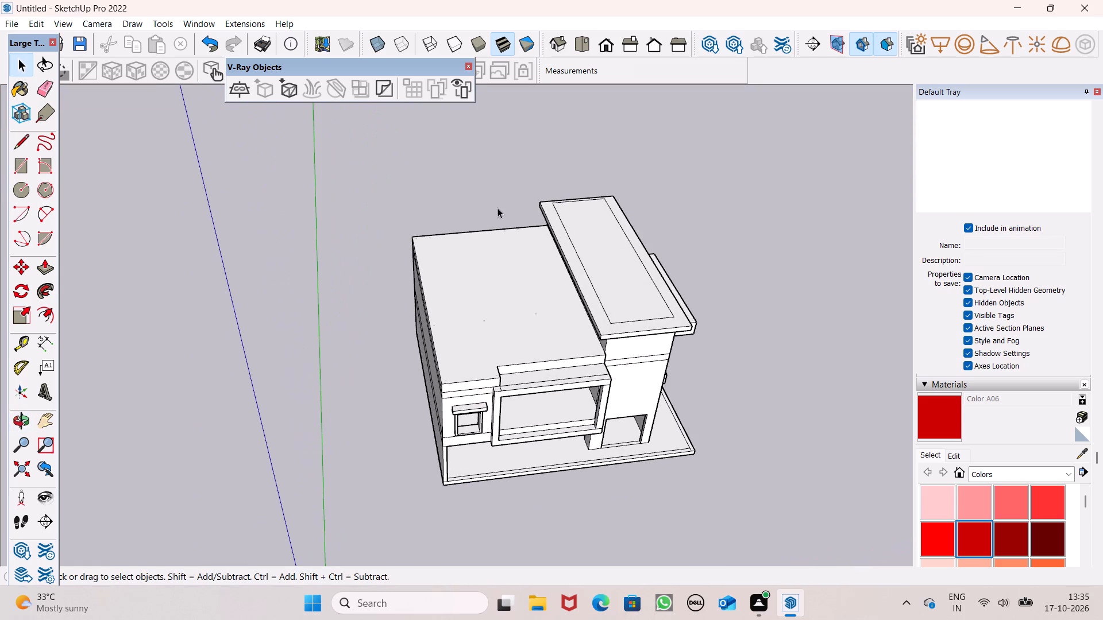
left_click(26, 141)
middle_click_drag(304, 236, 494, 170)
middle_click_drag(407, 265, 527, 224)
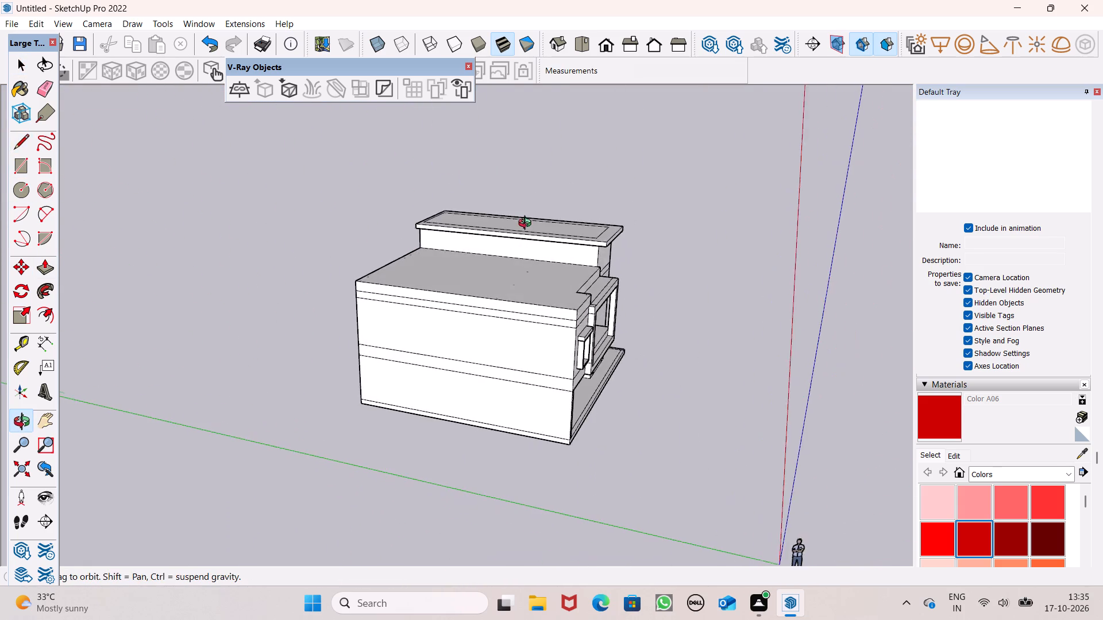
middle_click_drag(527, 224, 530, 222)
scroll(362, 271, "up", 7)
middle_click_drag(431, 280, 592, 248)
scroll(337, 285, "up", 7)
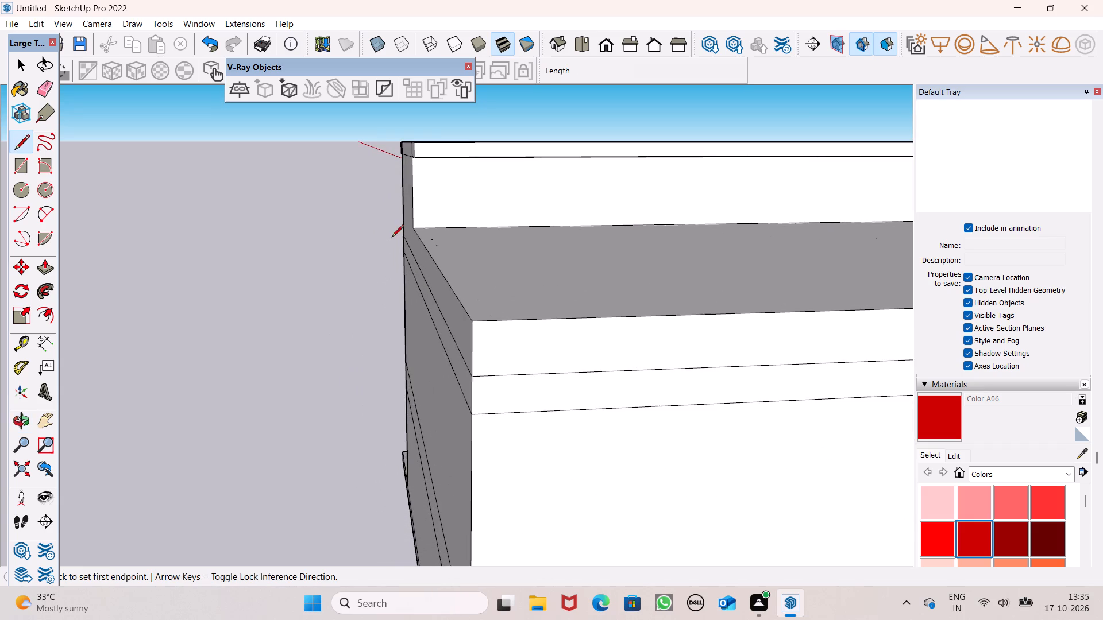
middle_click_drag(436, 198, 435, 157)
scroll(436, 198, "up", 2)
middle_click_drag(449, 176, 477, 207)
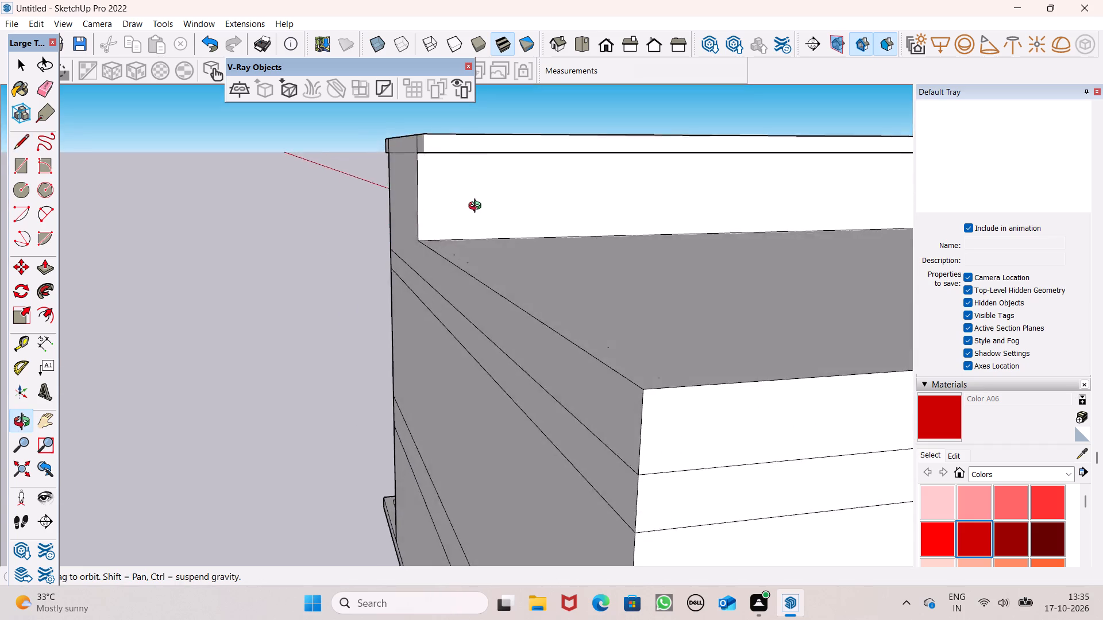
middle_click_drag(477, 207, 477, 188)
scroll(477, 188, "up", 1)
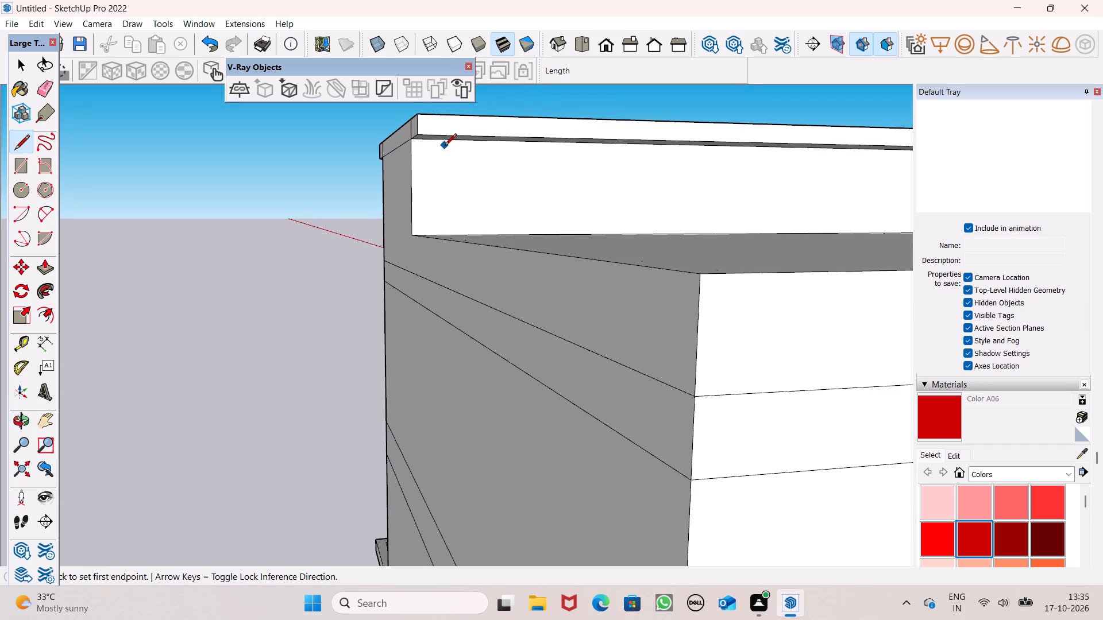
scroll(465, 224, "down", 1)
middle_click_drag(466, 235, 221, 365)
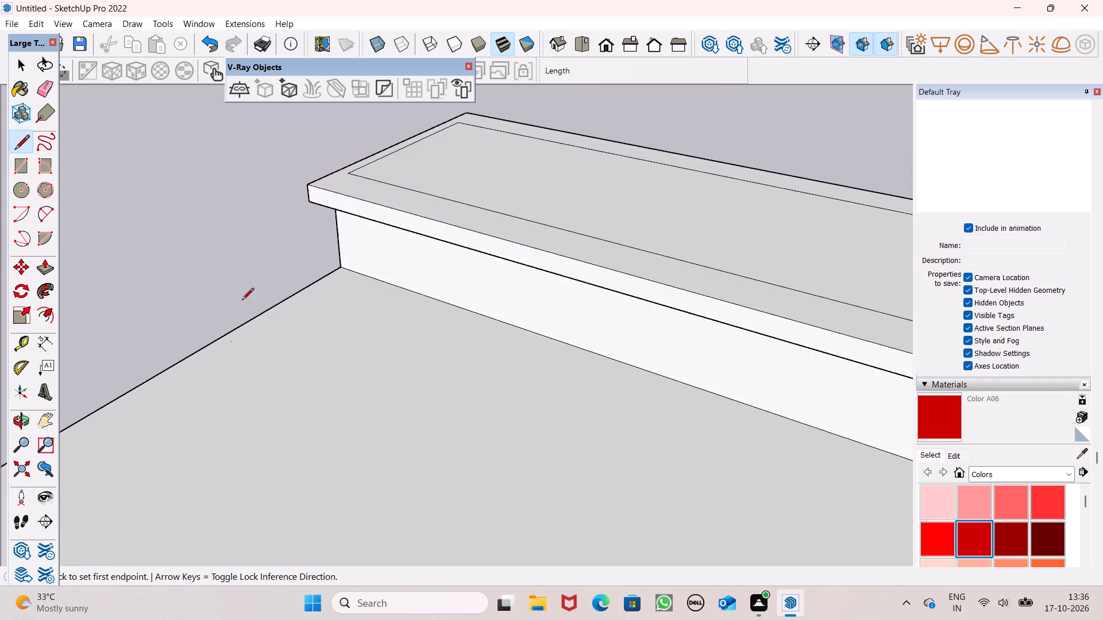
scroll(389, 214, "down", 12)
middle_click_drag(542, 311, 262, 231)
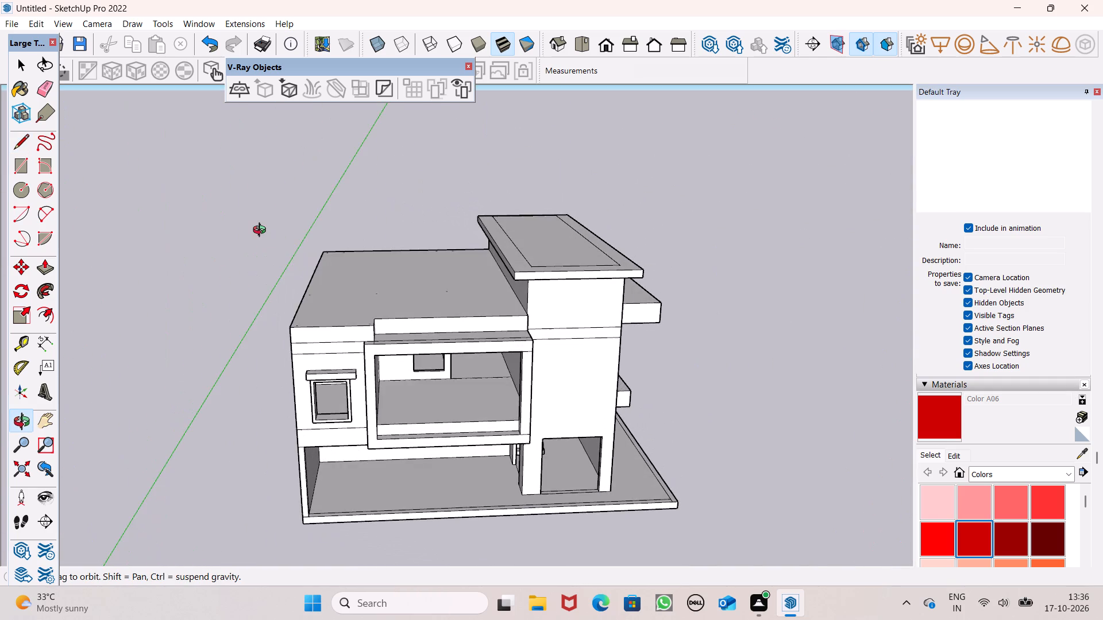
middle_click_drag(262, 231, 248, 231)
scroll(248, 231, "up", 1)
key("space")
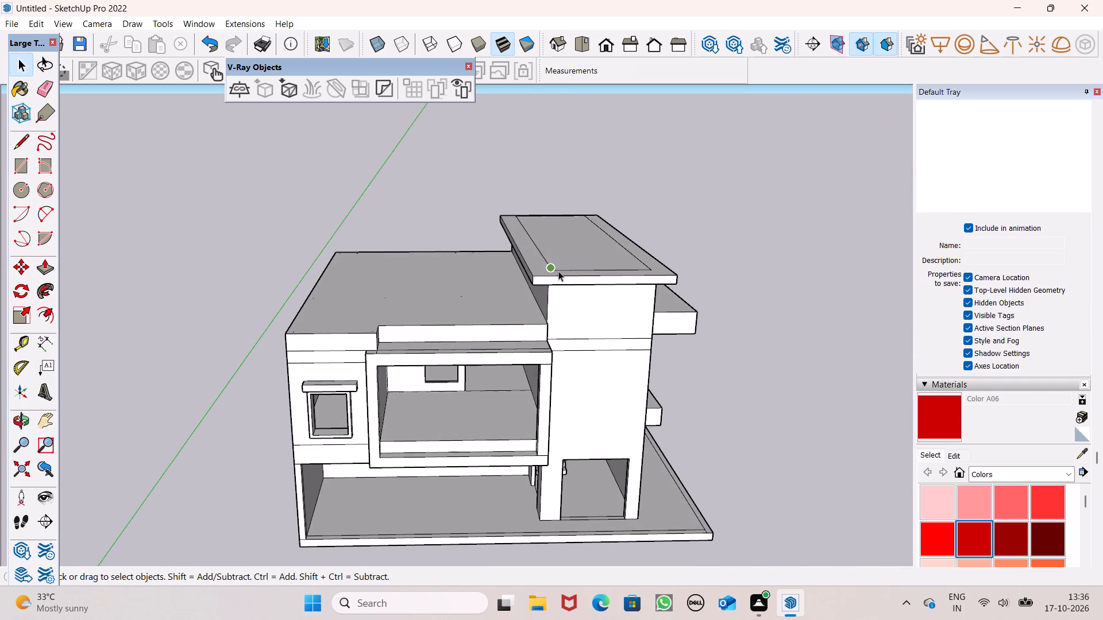
Erase the stair room roof slab's front edges and its overhang on the lower roof side, opening the top.
double_click(559, 277)
middle_click_drag(576, 285, 575, 509)
left_click(735, 459)
middle_click_drag(689, 395, 637, 369)
scroll(591, 369, "up", 1)
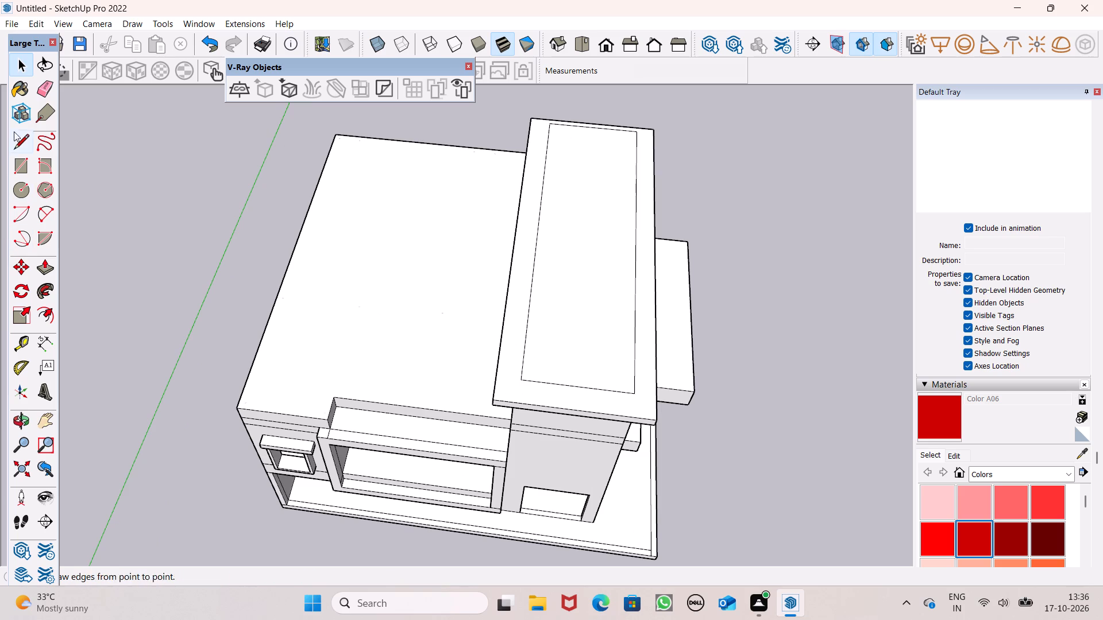
left_click_drag(41, 78, 47, 82)
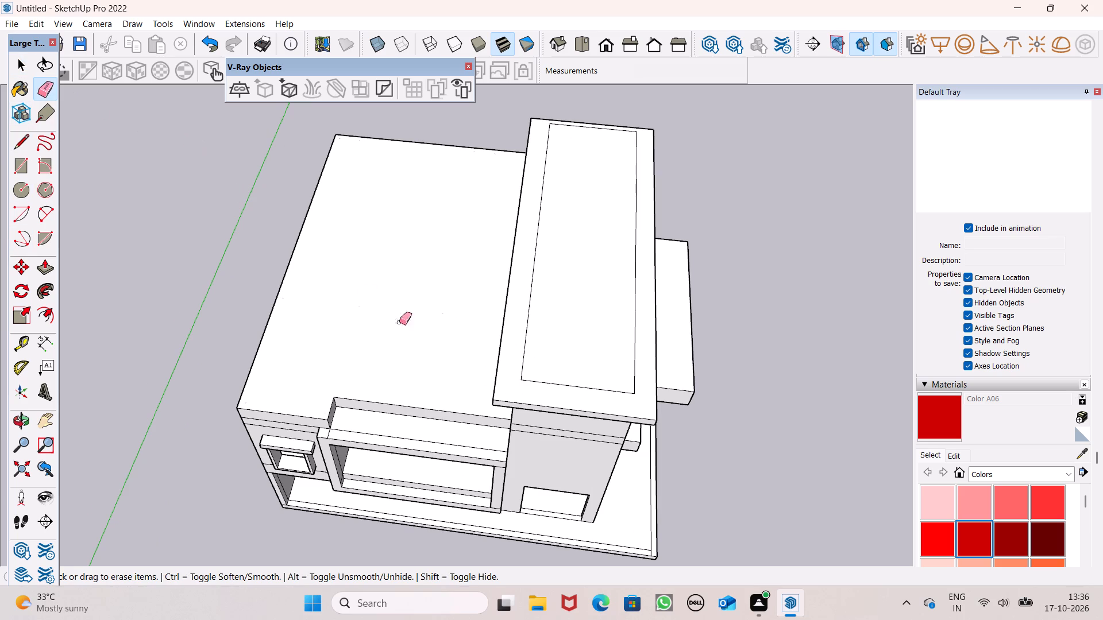
left_click_drag(528, 371, 534, 408)
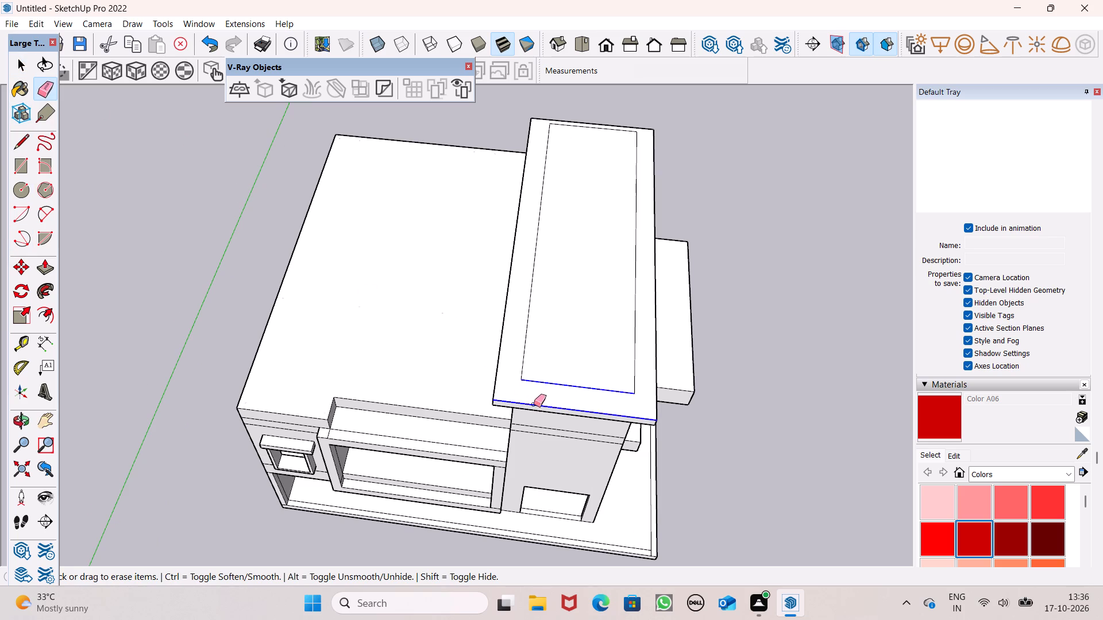
left_click_drag(551, 408, 551, 416)
left_click_drag(506, 390, 500, 399)
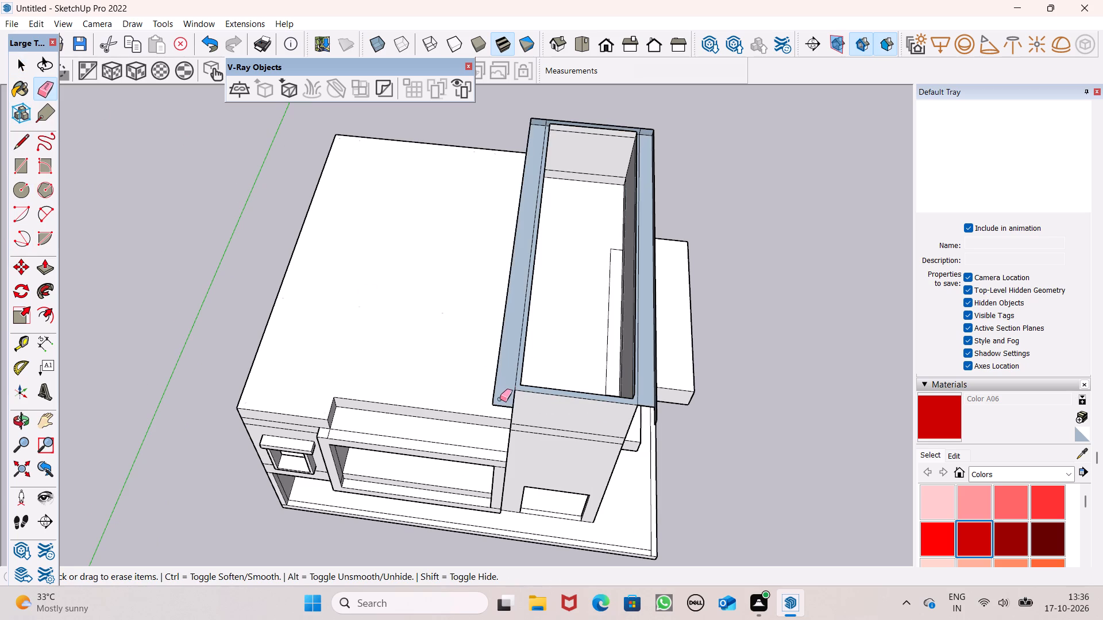
left_click_drag(500, 399, 503, 357)
left_click(497, 406)
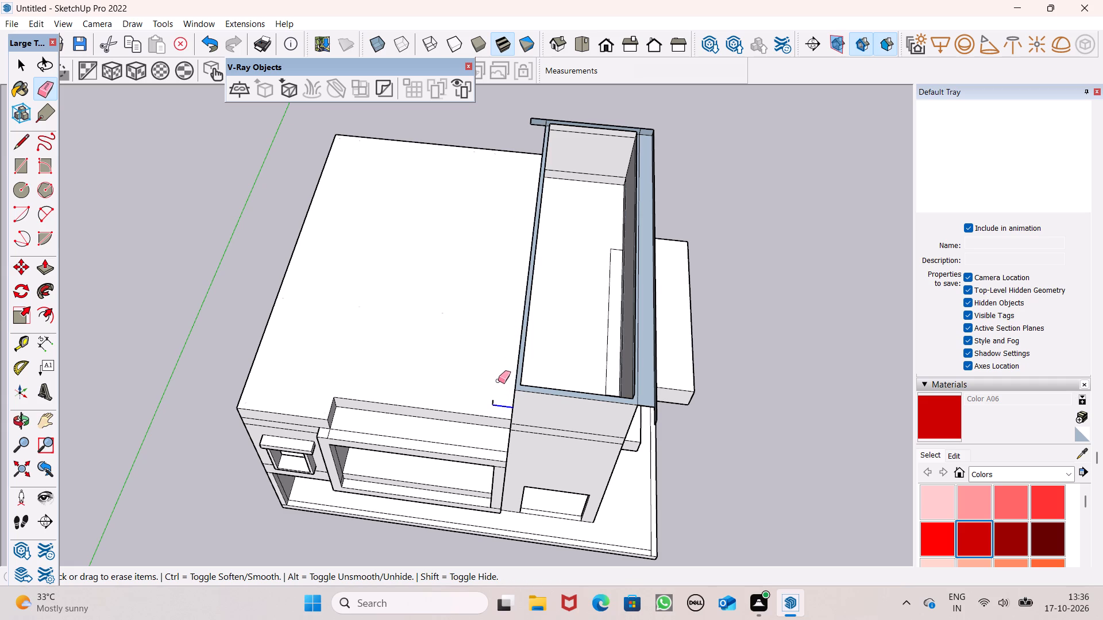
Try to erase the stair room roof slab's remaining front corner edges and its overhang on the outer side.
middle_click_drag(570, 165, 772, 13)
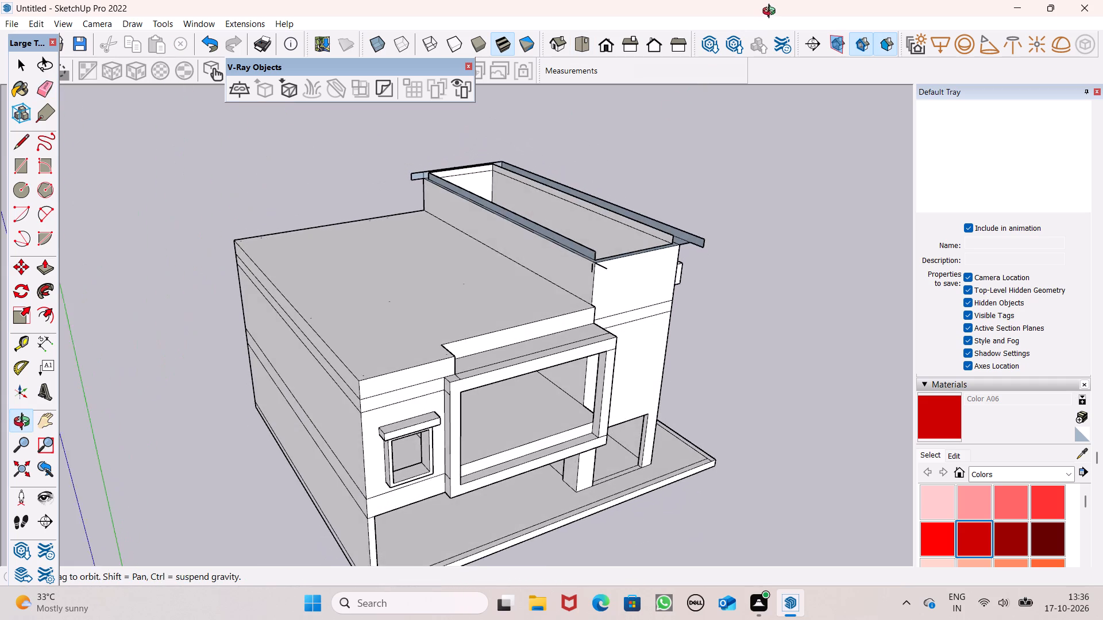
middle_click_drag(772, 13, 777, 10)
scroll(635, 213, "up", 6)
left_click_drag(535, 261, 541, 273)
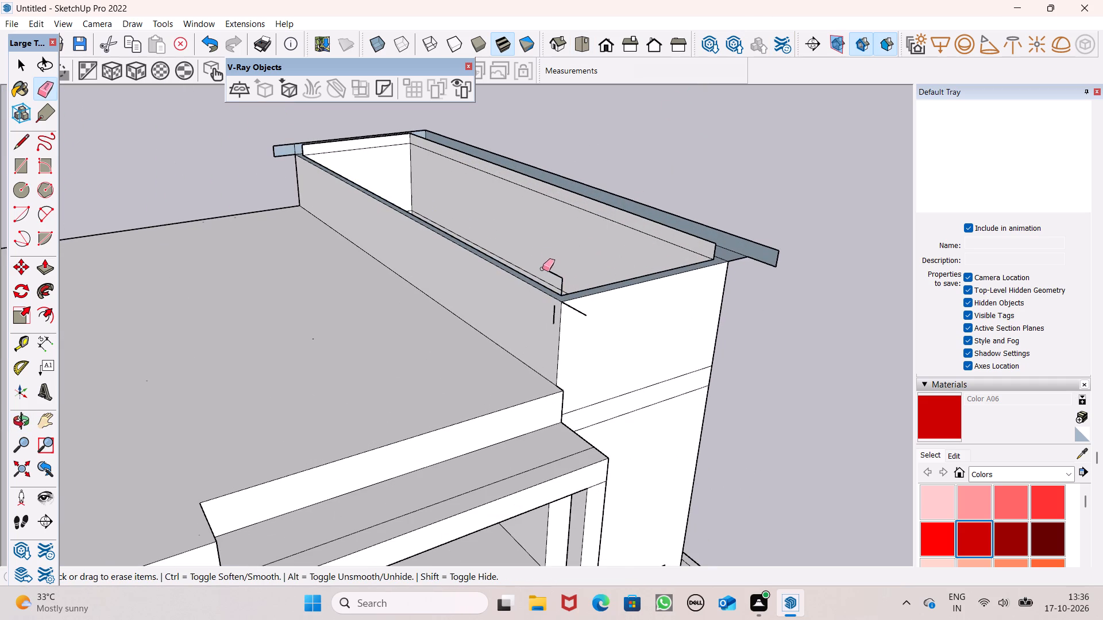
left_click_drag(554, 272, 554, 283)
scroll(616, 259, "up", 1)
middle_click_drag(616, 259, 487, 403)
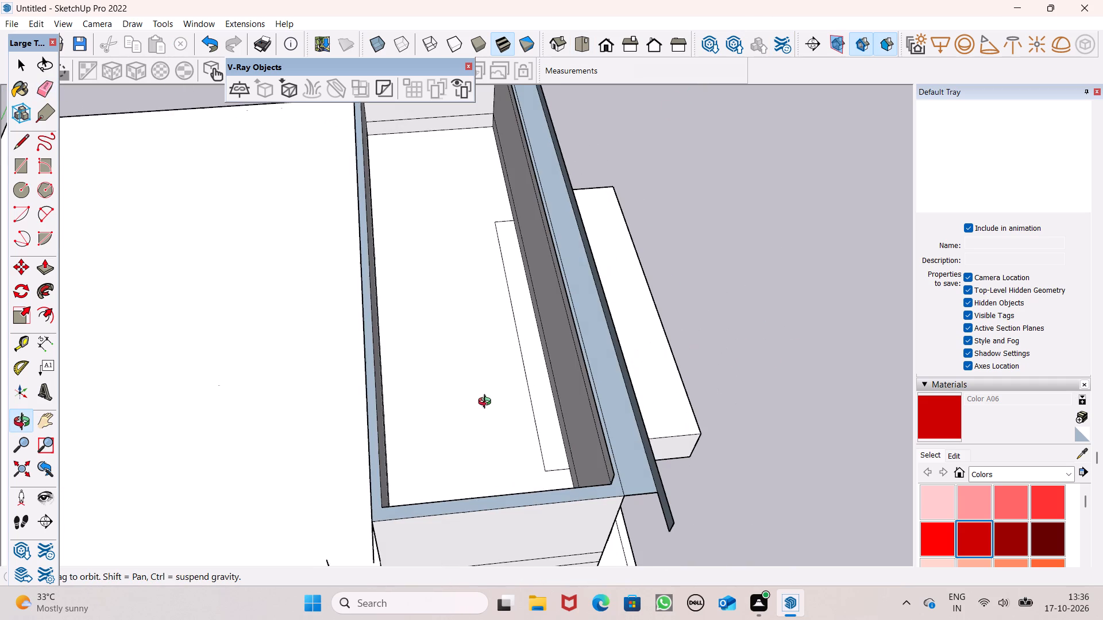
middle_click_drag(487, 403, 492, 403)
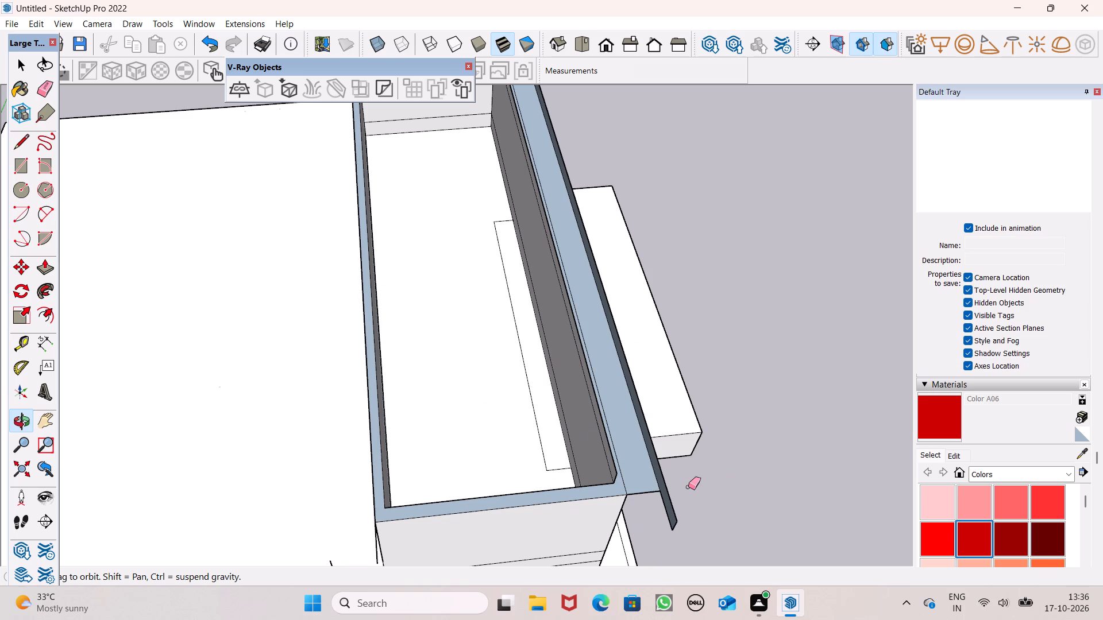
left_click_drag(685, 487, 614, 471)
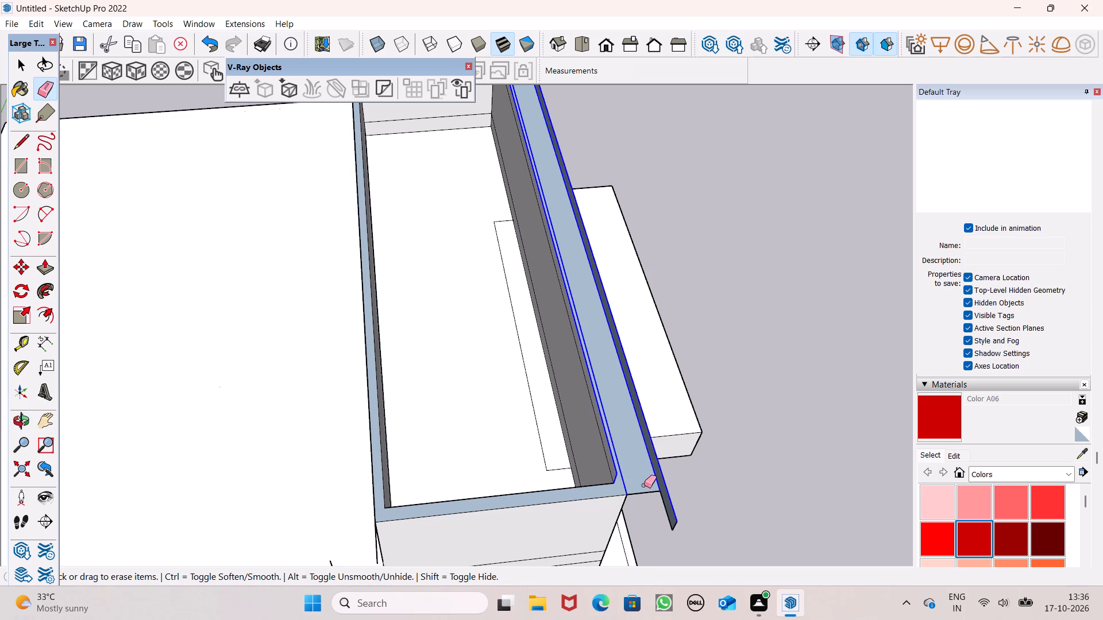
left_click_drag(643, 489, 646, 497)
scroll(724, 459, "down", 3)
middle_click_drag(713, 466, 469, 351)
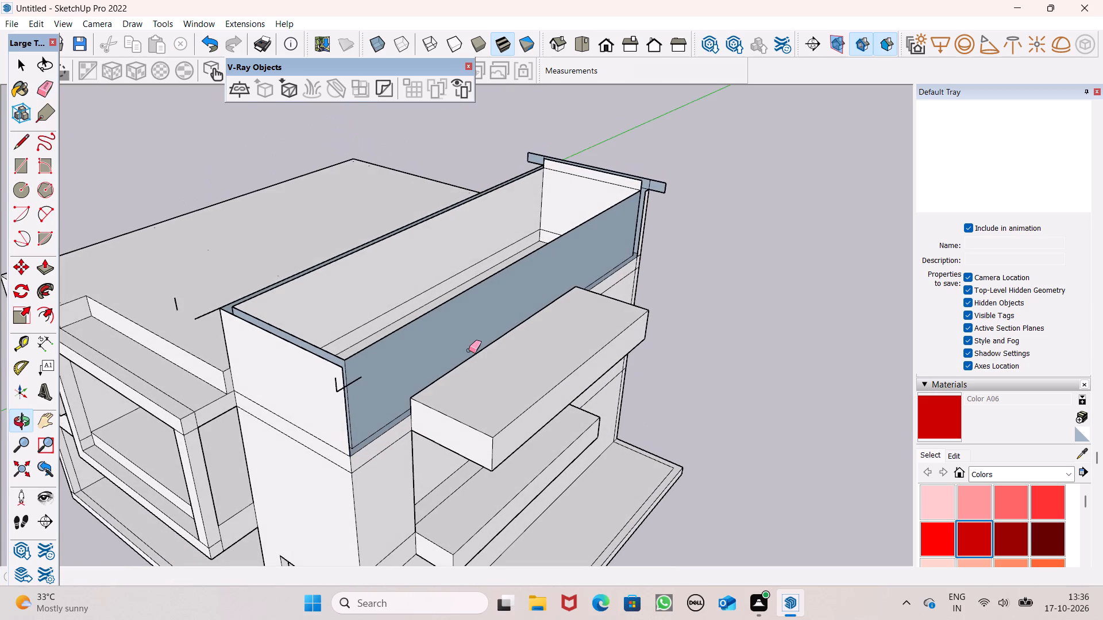
Undo the roof slab erasures to restore the complete overhanging slab on top of the stair room.
key("ctrl+z")
key("ctrl+z")
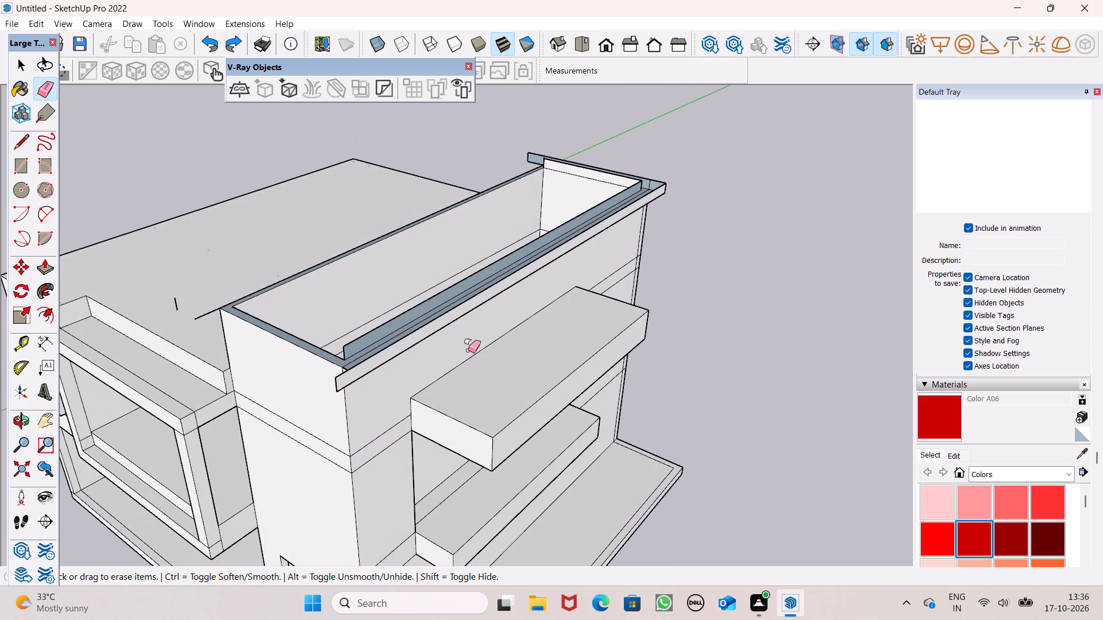
key("ctrl+z")
key("ctrl+z")
key("ctrl+z")
key("ctrl+z")
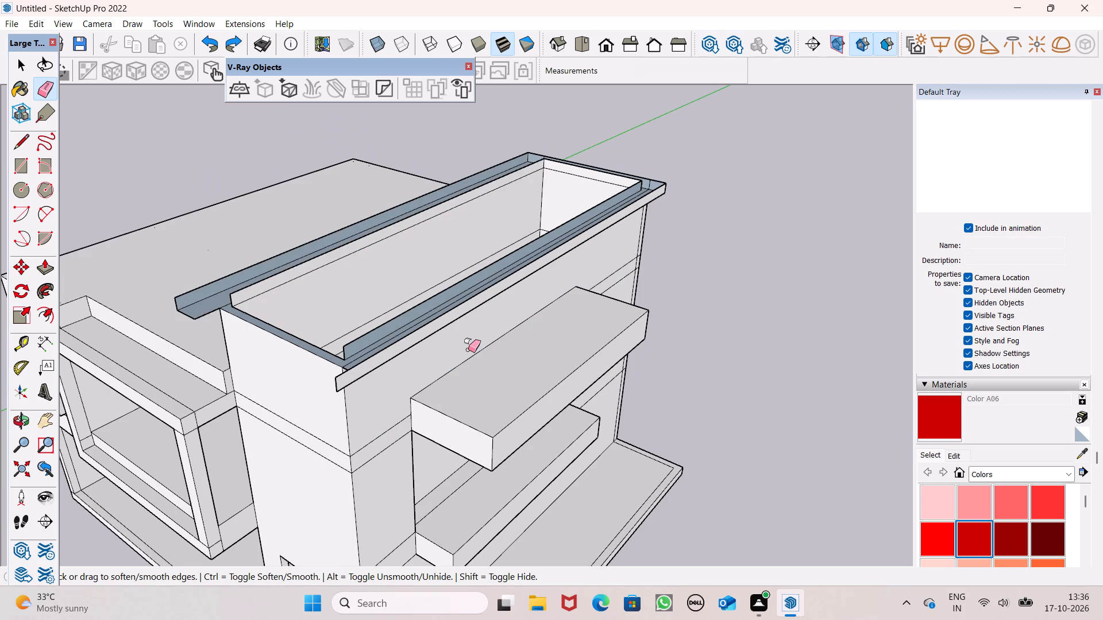
key("ctrl+z")
key("ctrl+z")
Push the roof slab's edge faces on the lower roof side, front and outer side back flush with the stair room walls.
key("space")
scroll(482, 338, "down", 5)
middle_click_drag(465, 334, 747, 218)
scroll(747, 218, "up", 1)
scroll(612, 232, "up", 3)
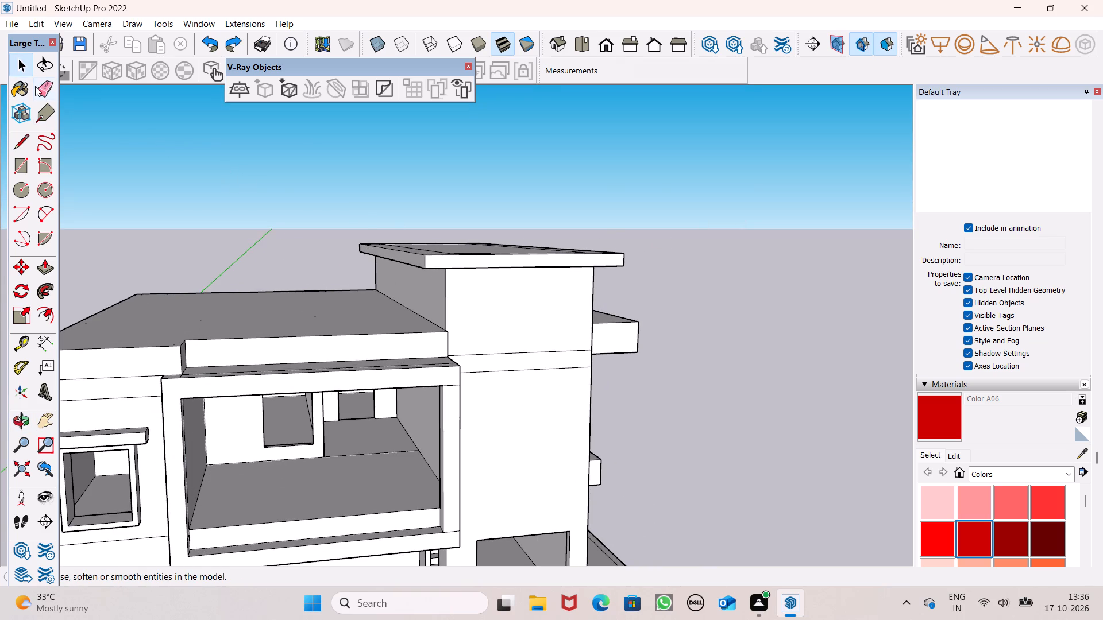
left_click(37, 268)
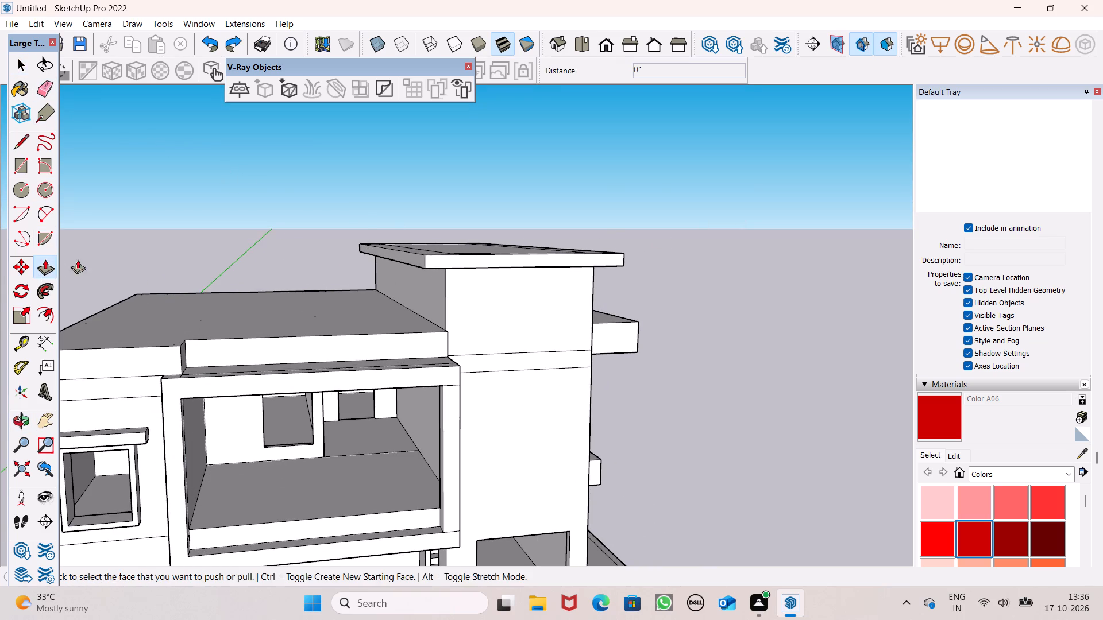
middle_click_drag(292, 308, 425, 324)
scroll(298, 320, "up", 6)
scroll(550, 254, "down", 7)
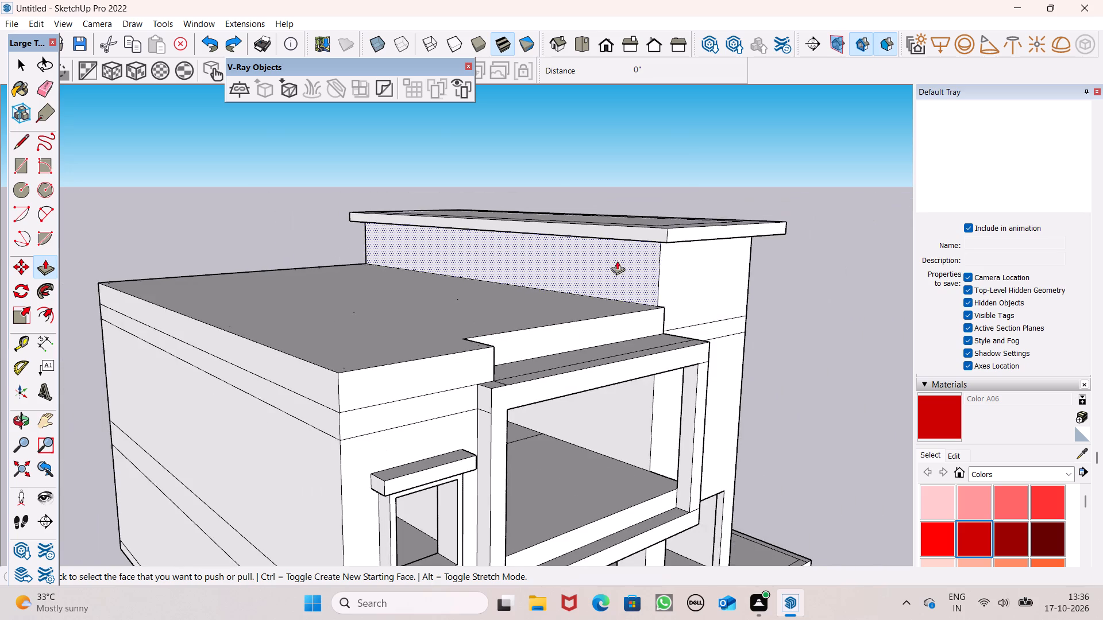
scroll(665, 244, "up", 5)
left_click_drag(611, 236, 637, 270)
left_click_drag(689, 232, 647, 268)
scroll(676, 228, "down", 4)
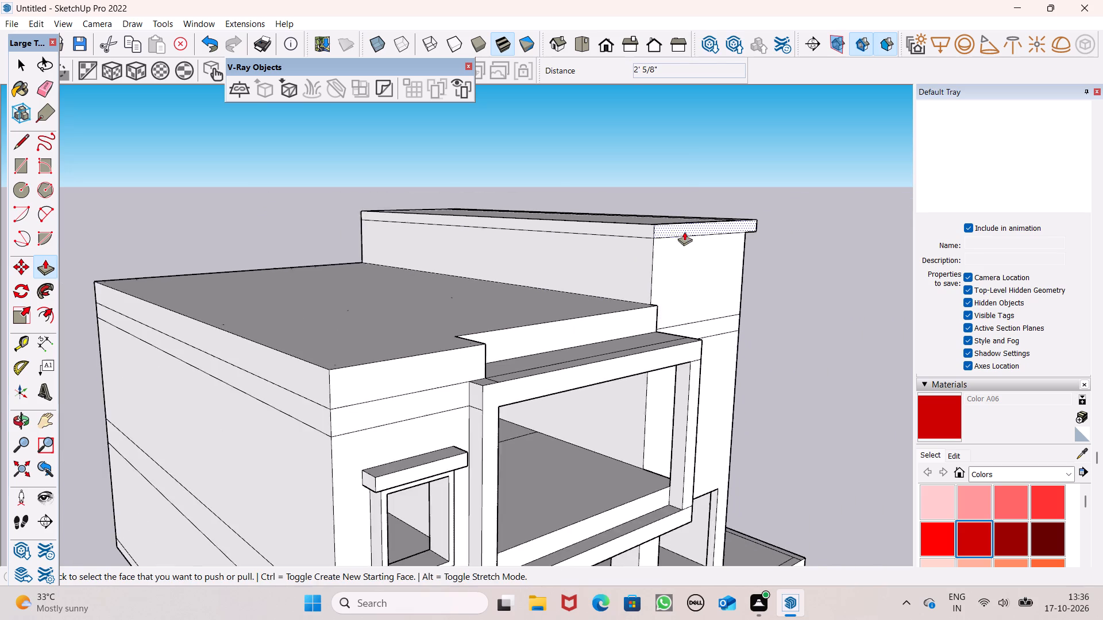
middle_click_drag(736, 244, 342, 285)
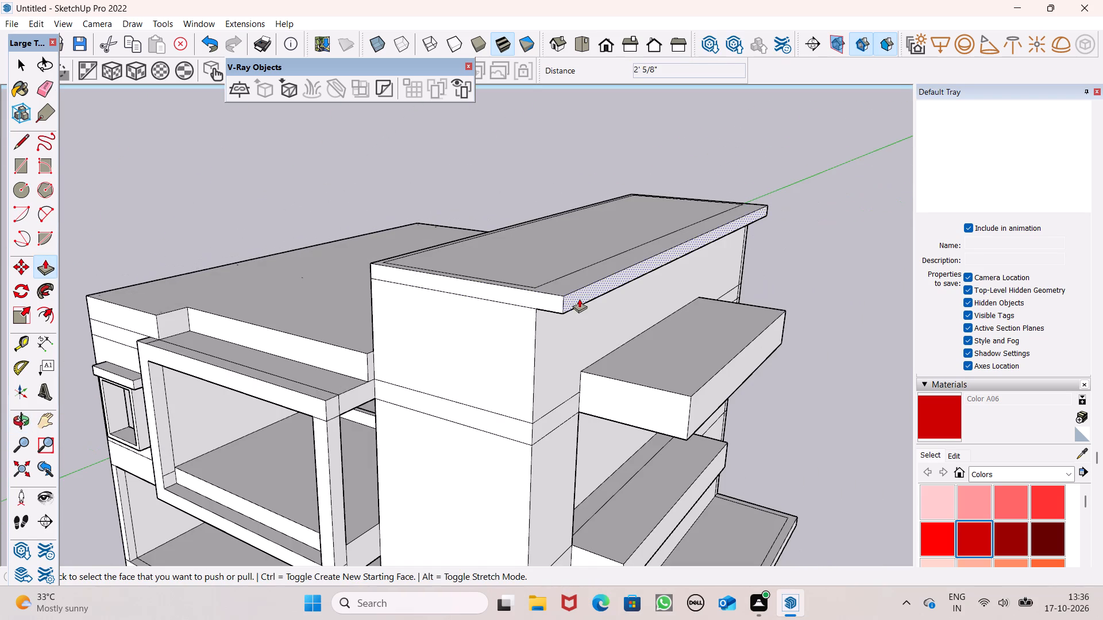
left_click_drag(579, 299, 543, 321)
Pull up the narrow rim around the stair room roof to form a parapet, entering a height of 3'.
scroll(632, 269, "up", 1)
middle_click_drag(632, 270, 196, 311)
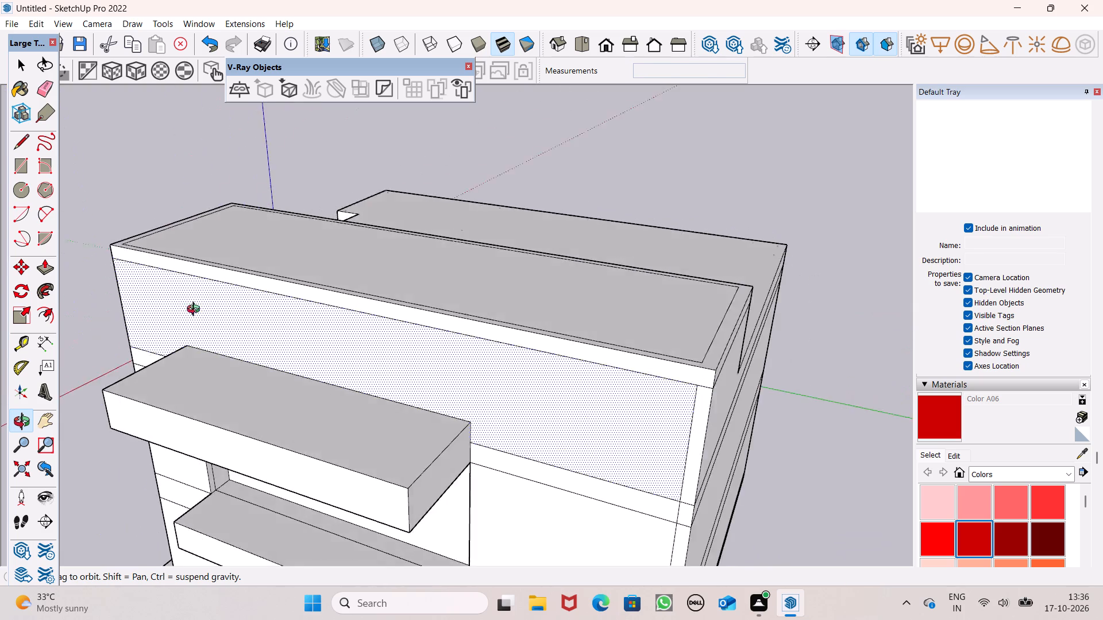
middle_click_drag(196, 311, 930, 230)
middle_click_drag(609, 267, 595, 381)
scroll(669, 289, "up", 6)
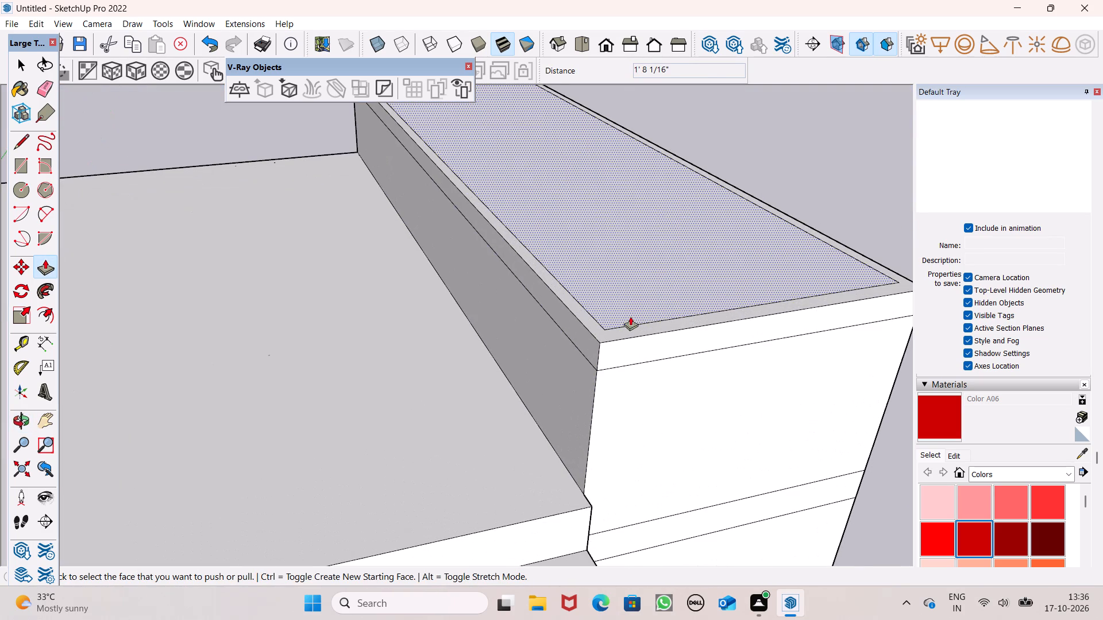
left_click_drag(604, 333, 602, 277)
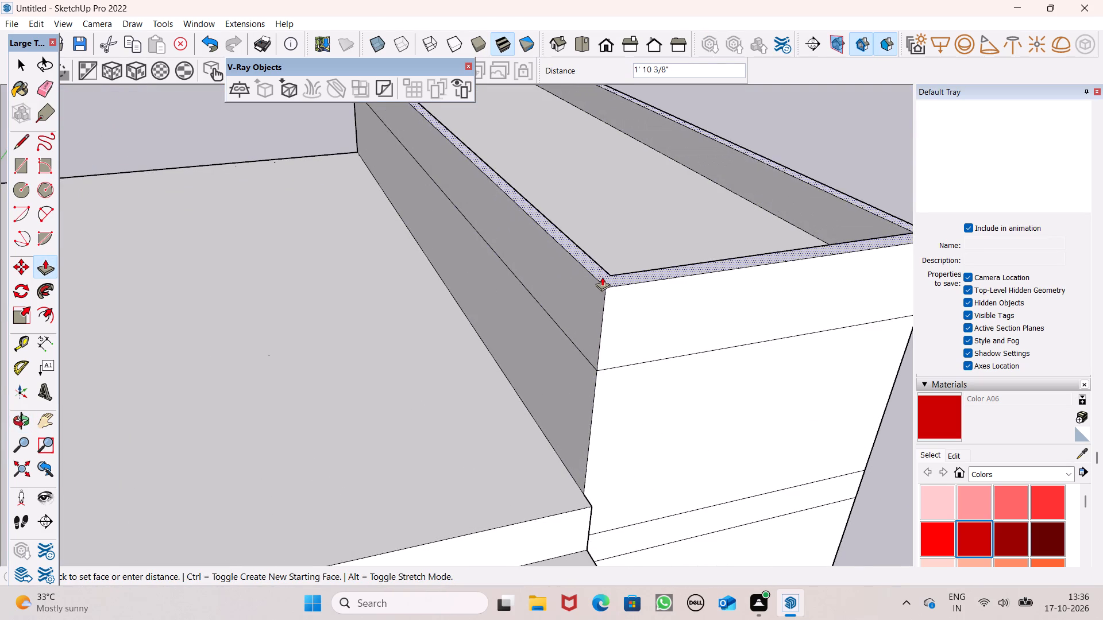
left_click_drag(602, 277, 599, 258)
type("3'")
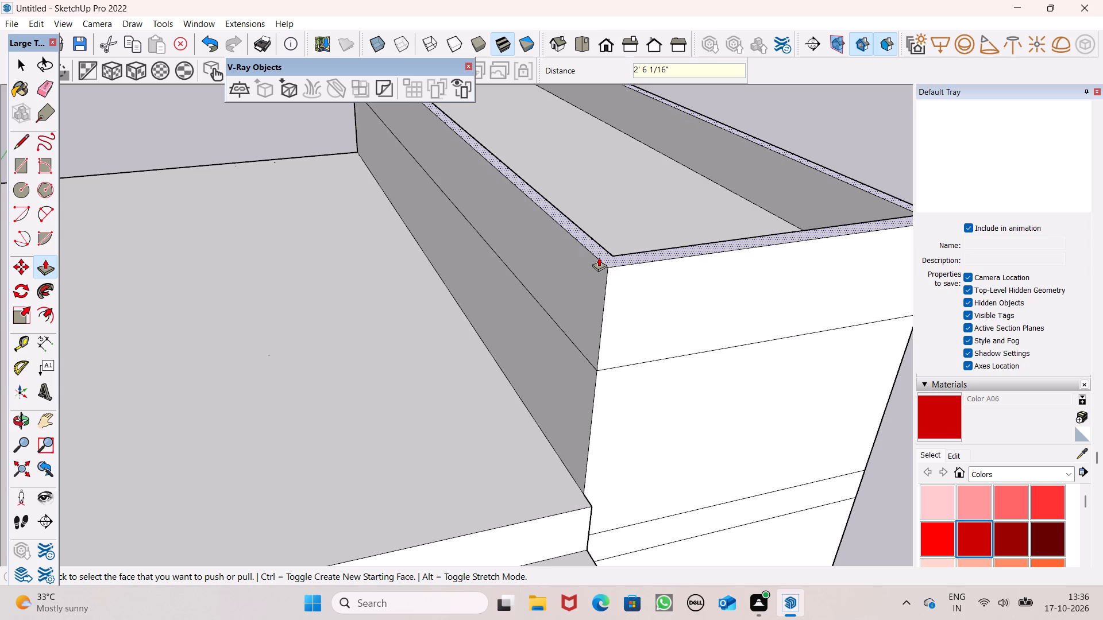
key("Return")
Extend the stair room parapet upward by a further 1'5".
scroll(596, 257, "down", 6)
middle_click_drag(641, 273, 593, 168)
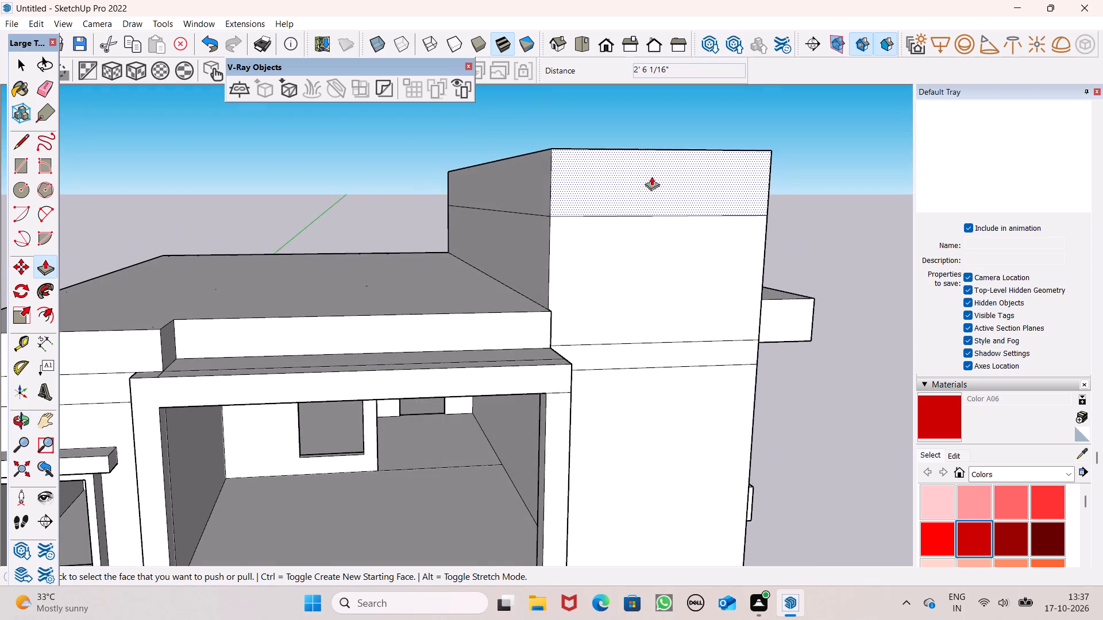
scroll(666, 185, "down", 3)
middle_click_drag(666, 192, 666, 253)
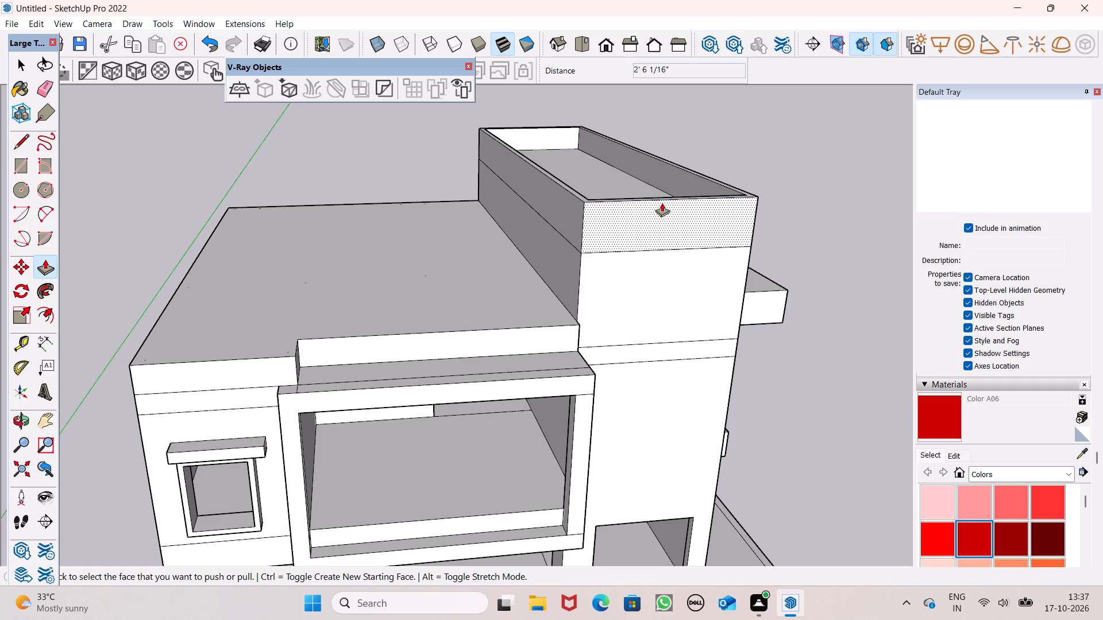
scroll(649, 222, "up", 1)
middle_click_drag(645, 239, 669, 383)
scroll(596, 317, "up", 5)
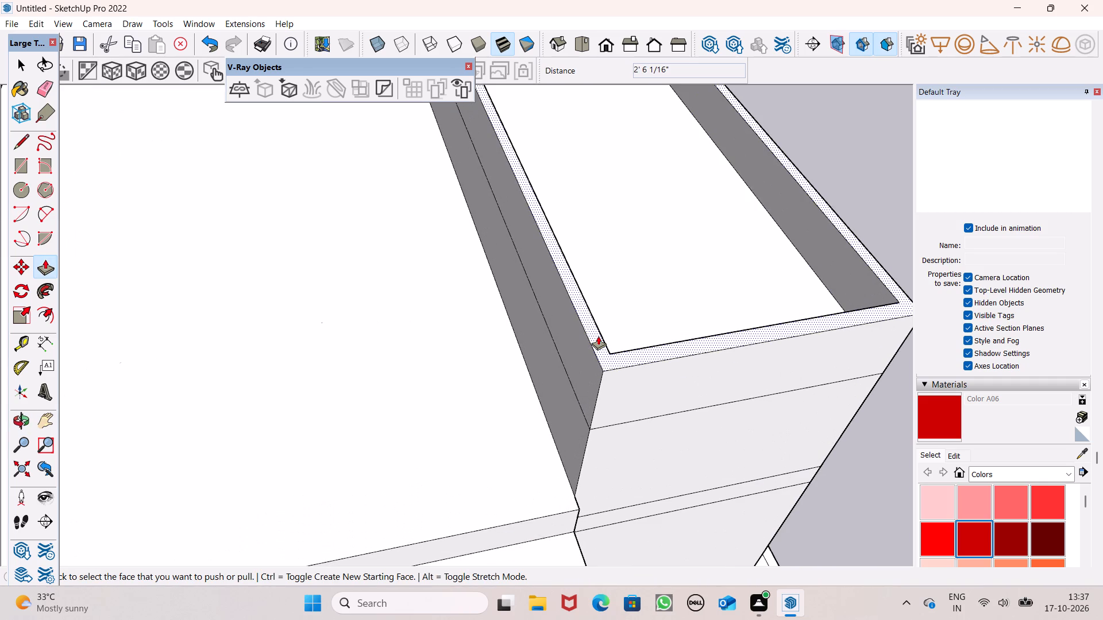
left_click_drag(598, 336, 599, 301)
type("1'5\"")
key("Return")
Erase the lower seam line below the parapet on the stair room's lower roof side, front and outer side.
scroll(566, 290, "down", 7)
middle_click_drag(573, 310, 581, 189)
scroll(581, 187, "up", 1)
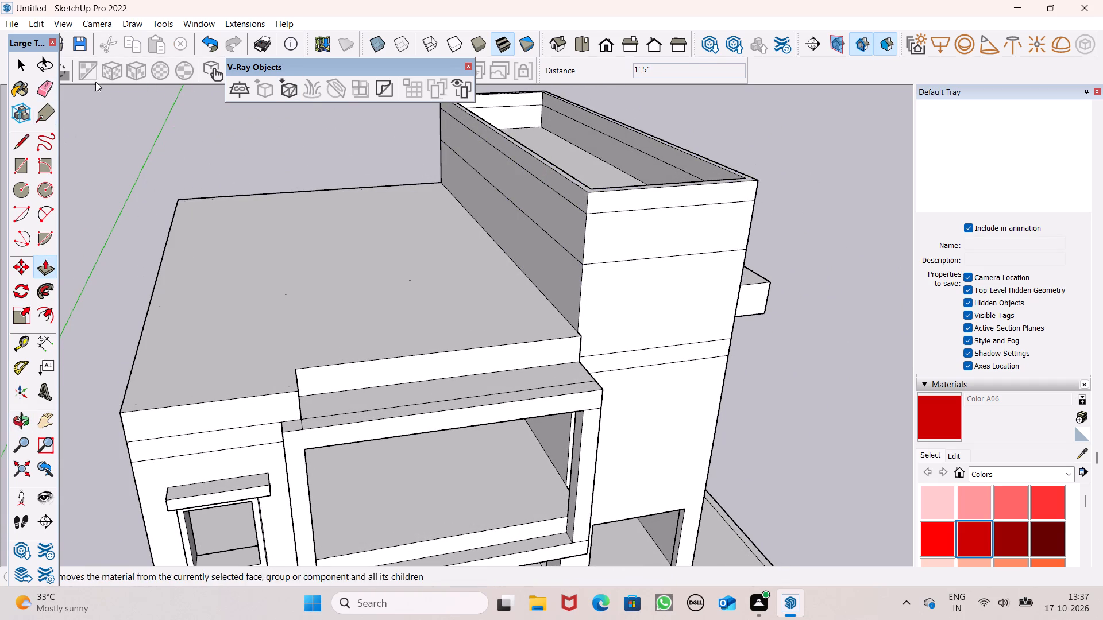
left_click(55, 85)
middle_click_drag(479, 277, 506, 278)
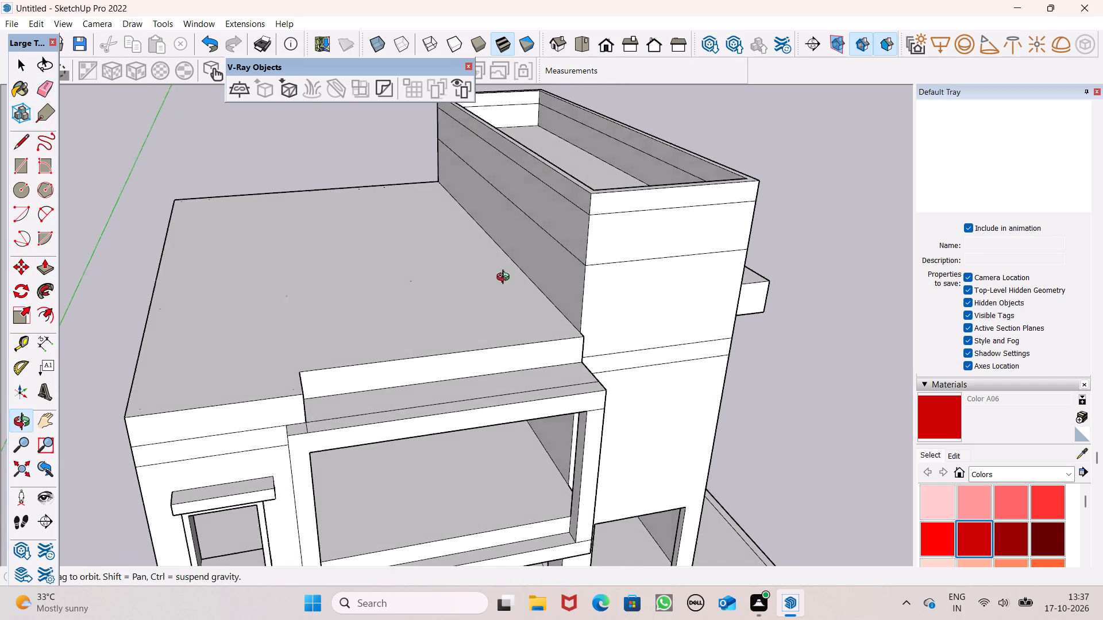
middle_click_drag(506, 278, 582, 257)
left_click_drag(631, 222, 632, 232)
left_click(655, 229)
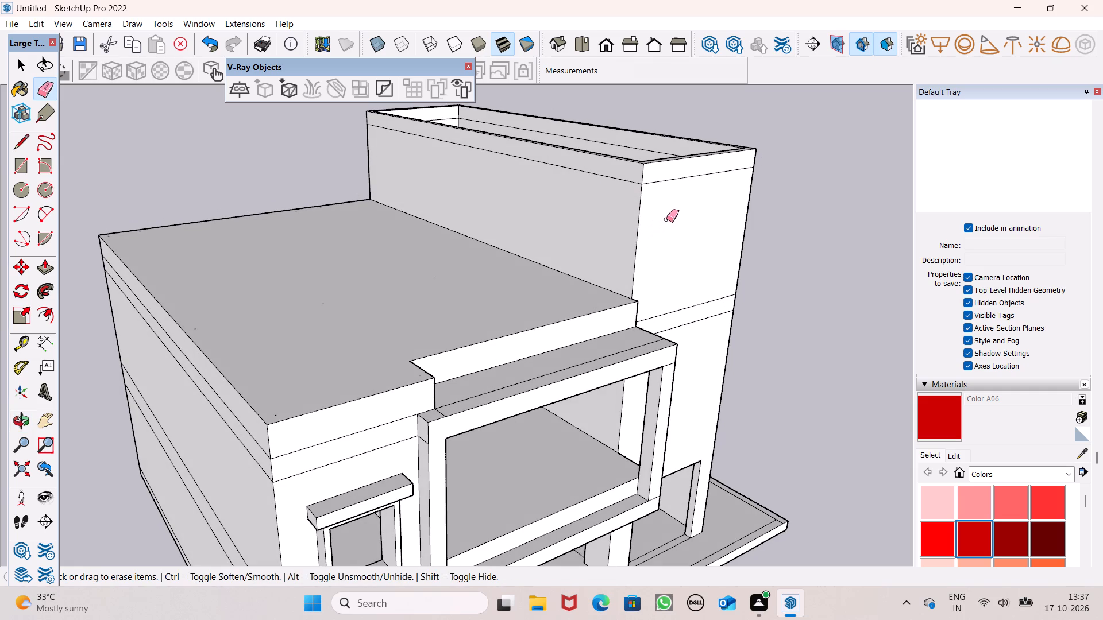
middle_click_drag(673, 224, 663, 239)
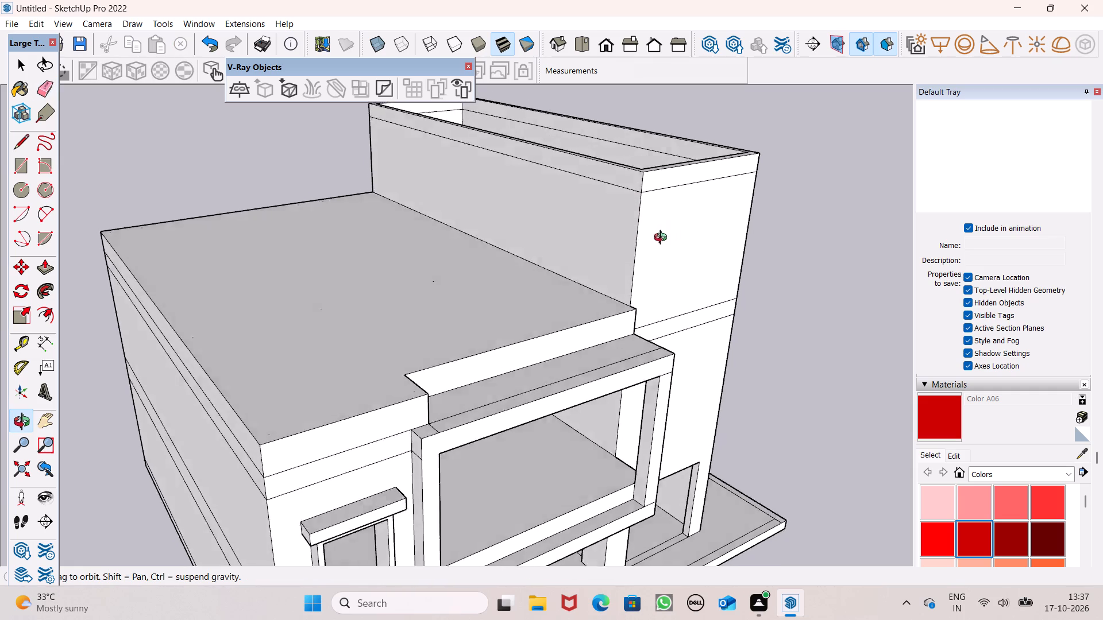
middle_click_drag(663, 239, 510, 270)
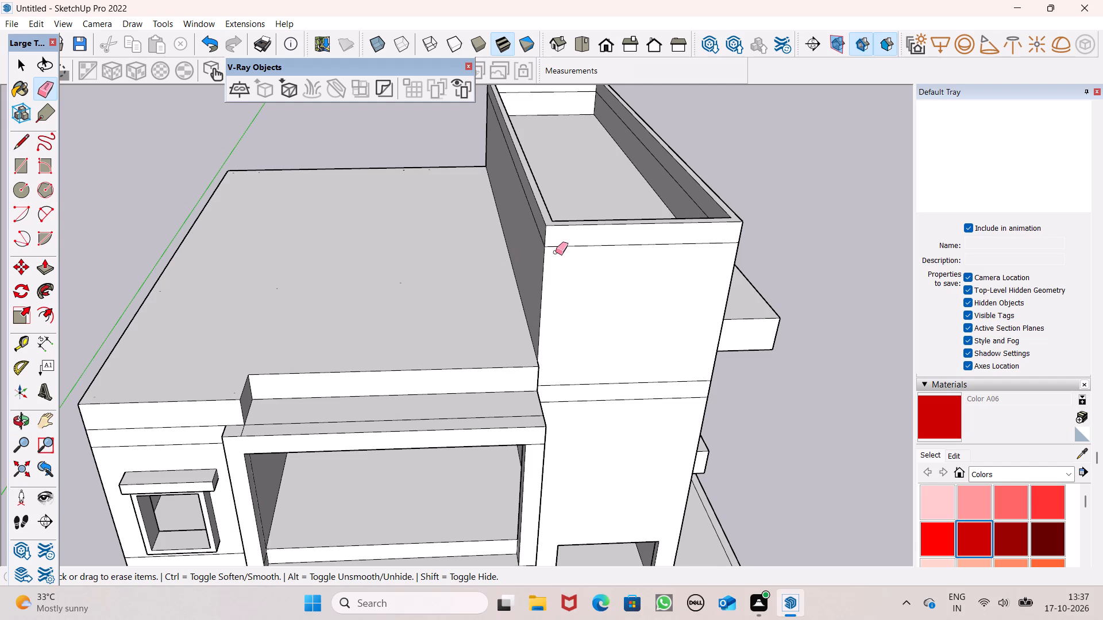
scroll(698, 255, "up", 1)
middle_click_drag(698, 257, 434, 193)
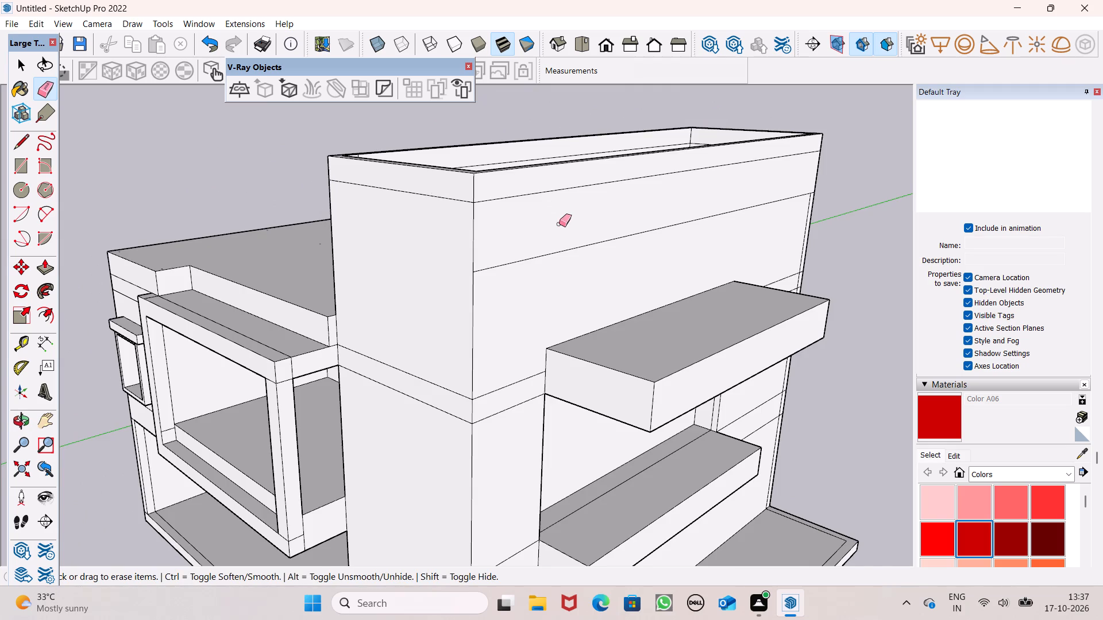
scroll(559, 225, "up", 4)
left_click_drag(546, 252, 550, 273)
Examine the house from the front, the lower roof side and above to review the parapet and lower roof.
scroll(538, 235, "down", 7)
middle_click_drag(492, 267, 827, 322)
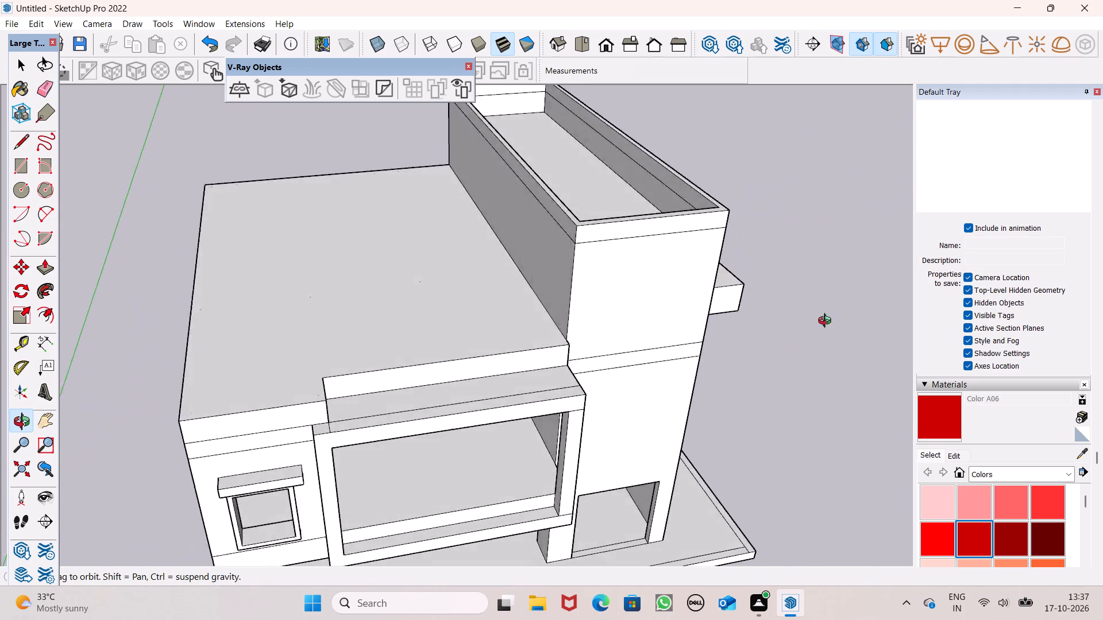
middle_click_drag(827, 322, 866, 262)
scroll(862, 258, "up", 1)
key("space")
middle_click_drag(452, 254, 658, 206)
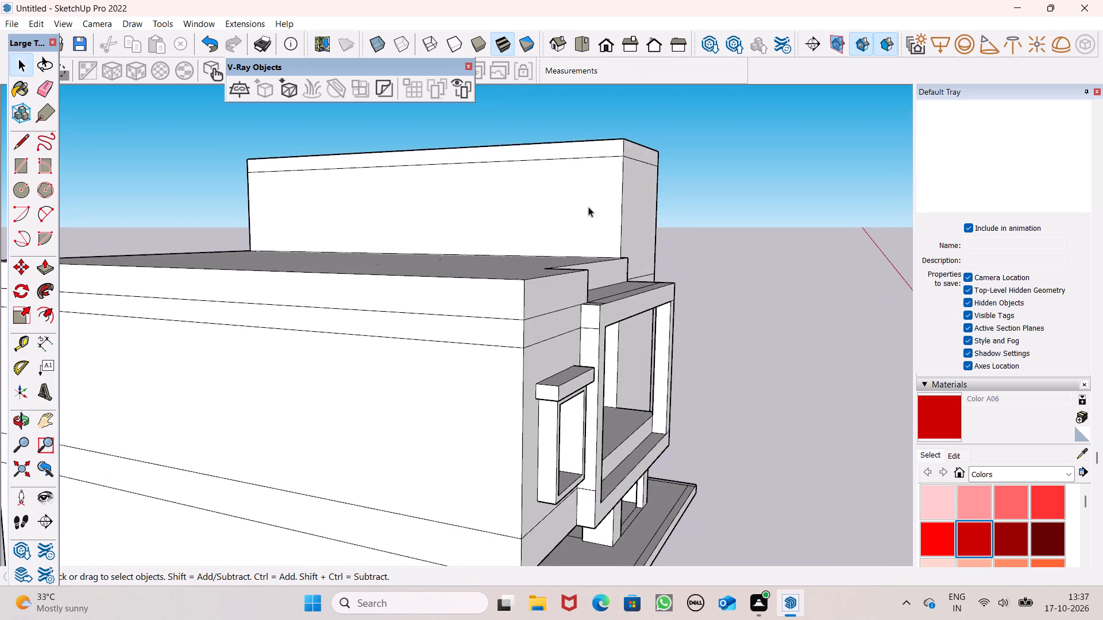
scroll(430, 199, "down", 8)
middle_click_drag(447, 222, 603, 232)
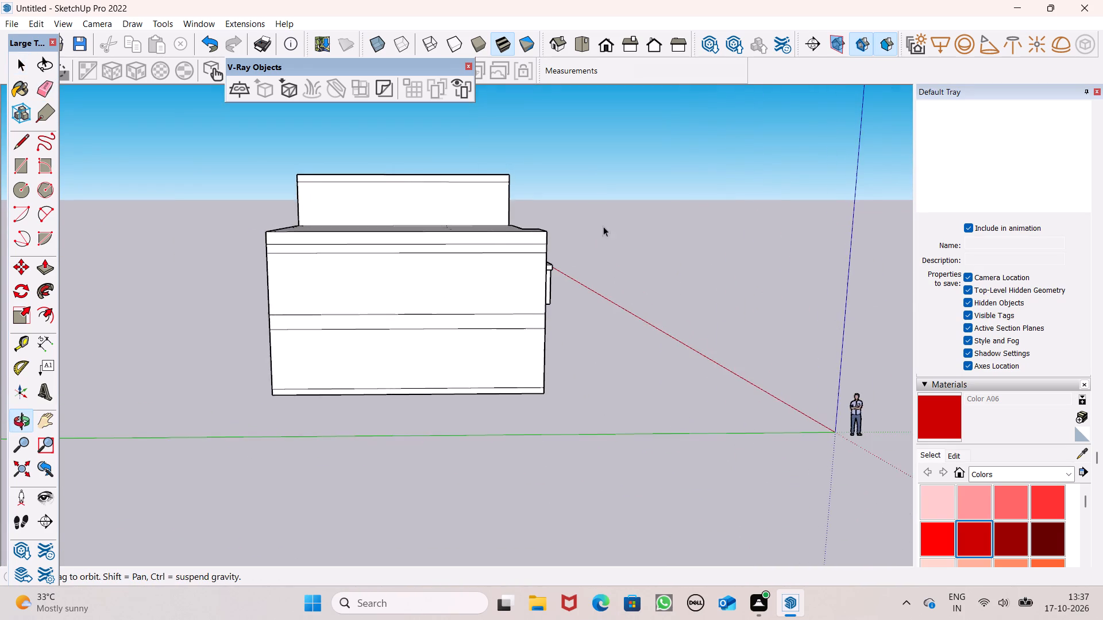
scroll(473, 204, "down", 5)
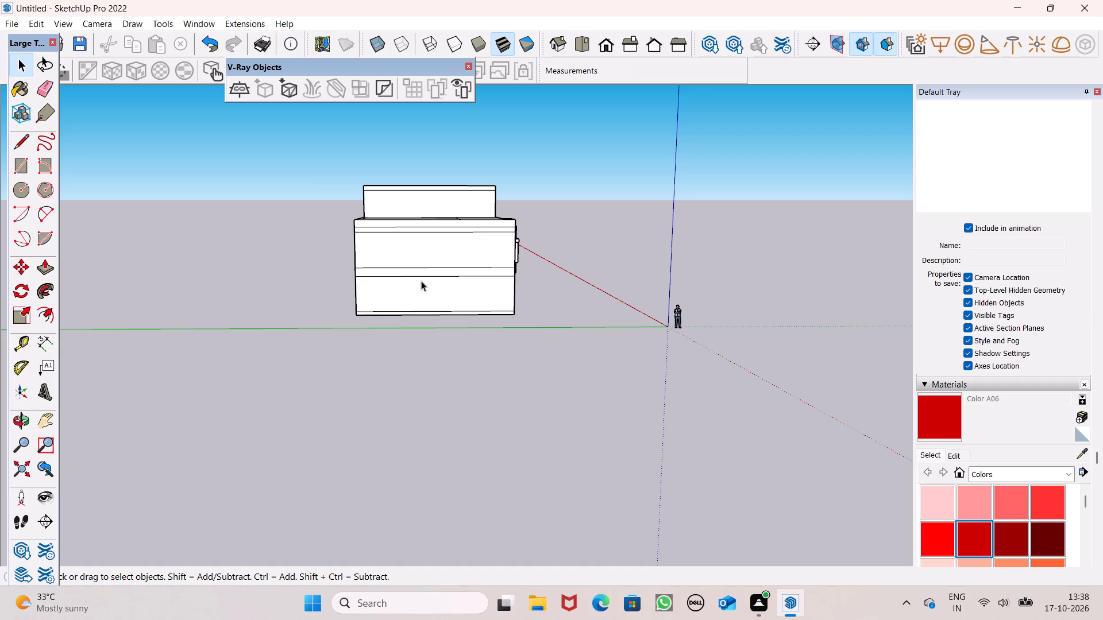
scroll(449, 279, "down", 4)
middle_click_drag(477, 274, 483, 460)
scroll(483, 460, "up", 1)
scroll(410, 268, "up", 3)
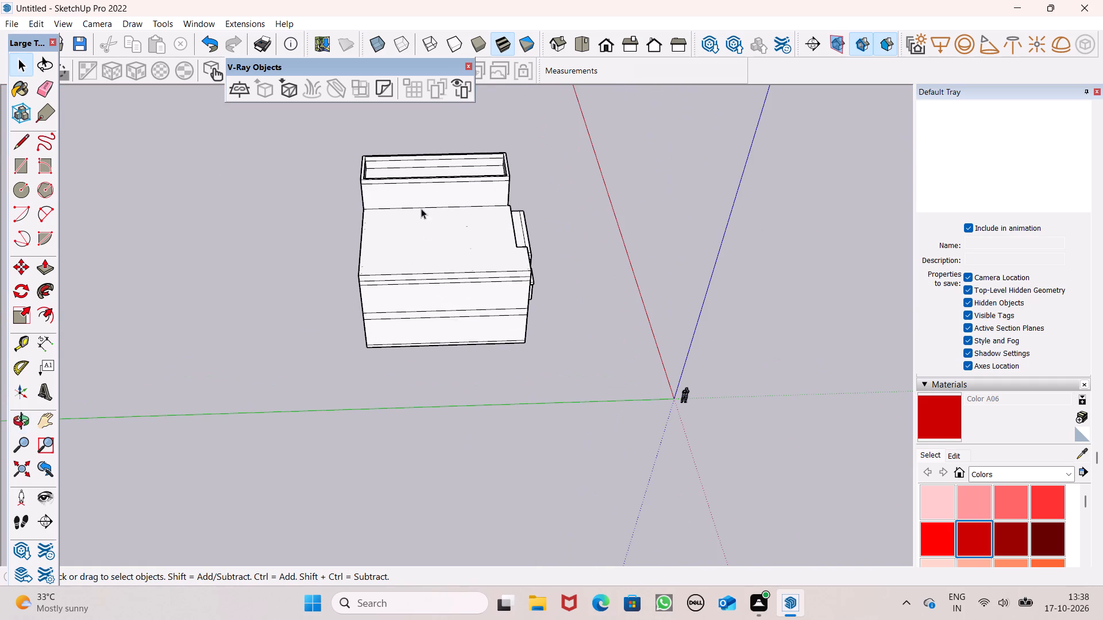
scroll(425, 210, "down", 1)
middle_click_drag(436, 218, 462, 273)
scroll(462, 270, "up", 1)
middle_click_drag(462, 270, 460, 293)
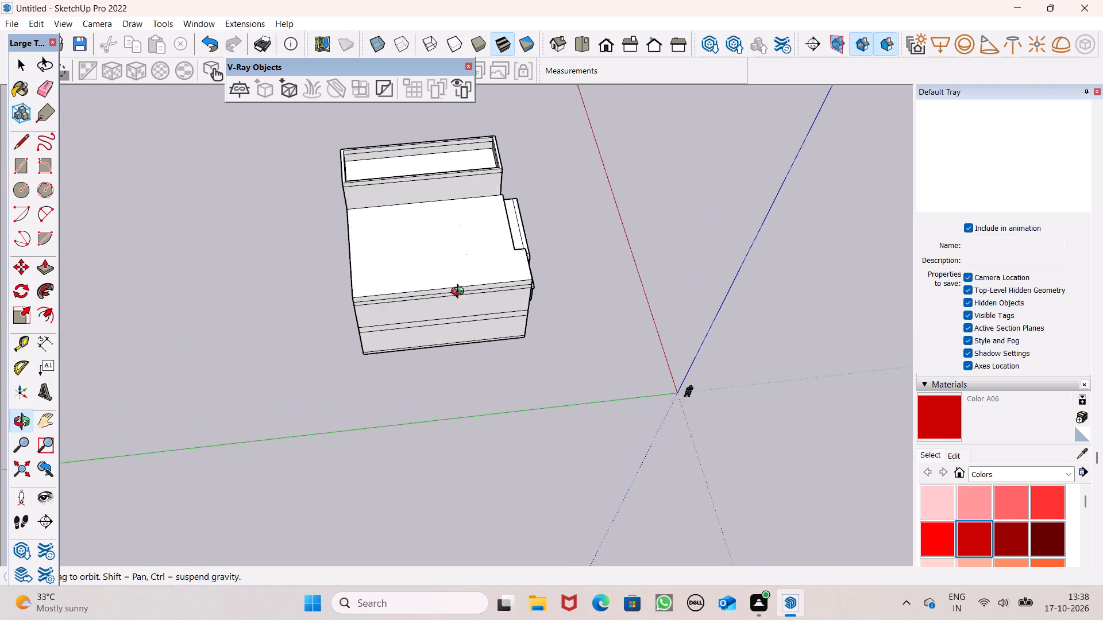
middle_click_drag(460, 293, 450, 323)
scroll(442, 275, "up", 3)
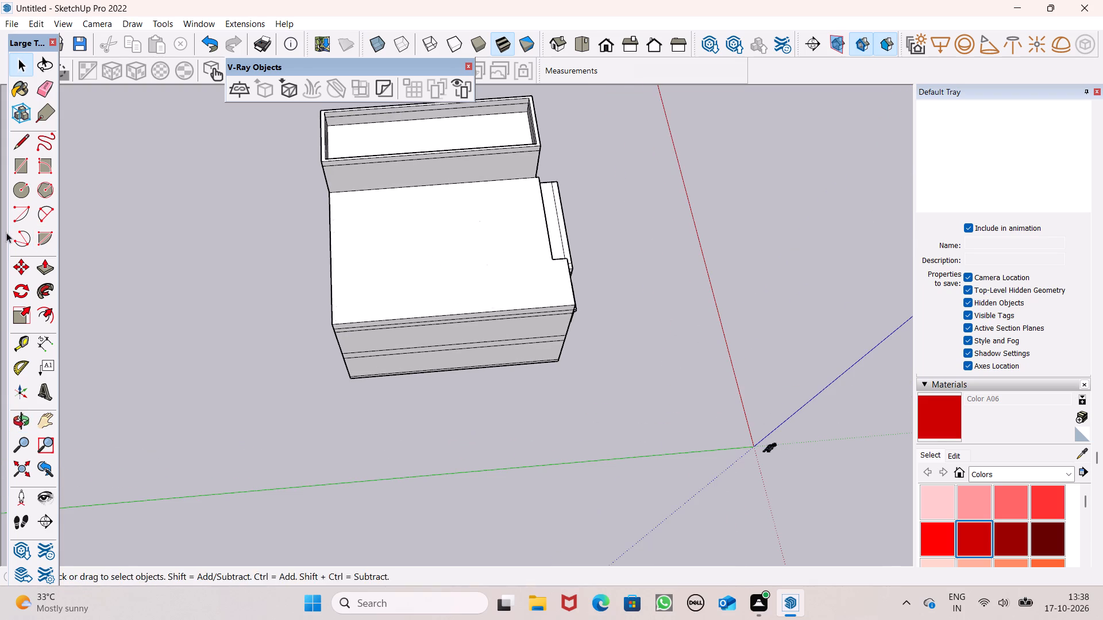
Examine the stair room wall facing the lower roof and its outer corner from several angles.
left_click(25, 144)
scroll(365, 222, "up", 2)
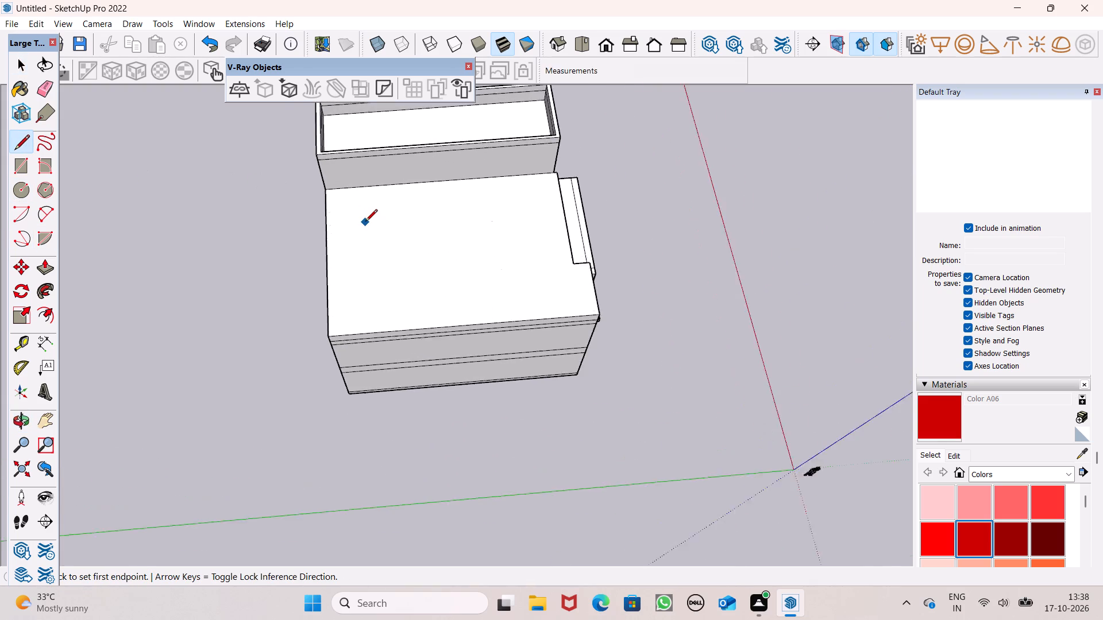
scroll(365, 222, "up", 2)
scroll(366, 222, "down", 5)
middle_click_drag(363, 234, 400, 103)
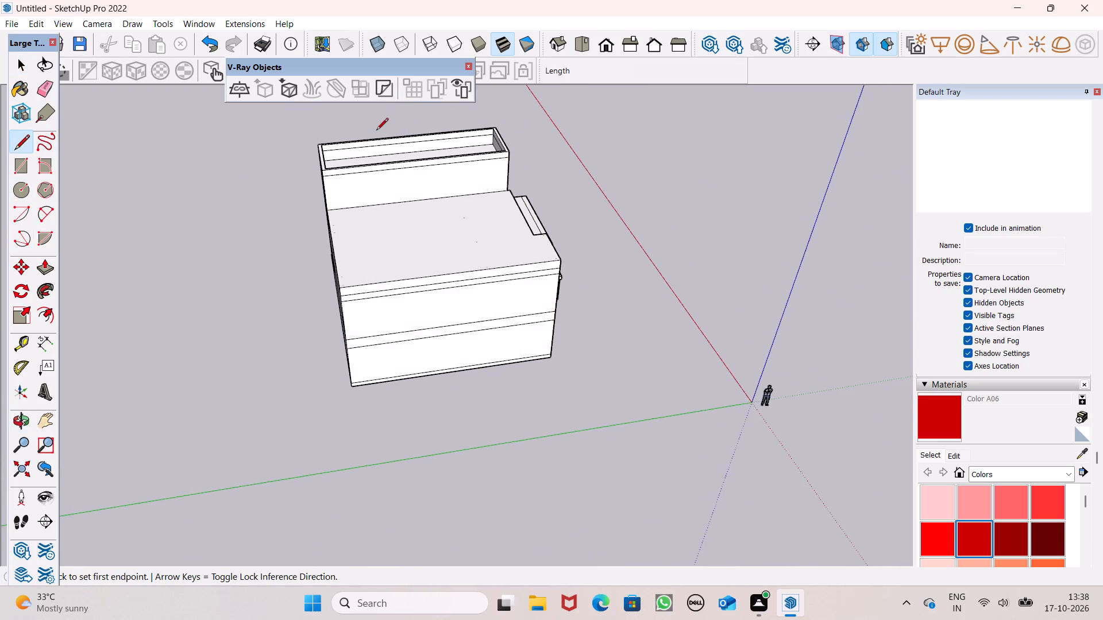
scroll(329, 169, "up", 6)
middle_click_drag(342, 200, 340, 132)
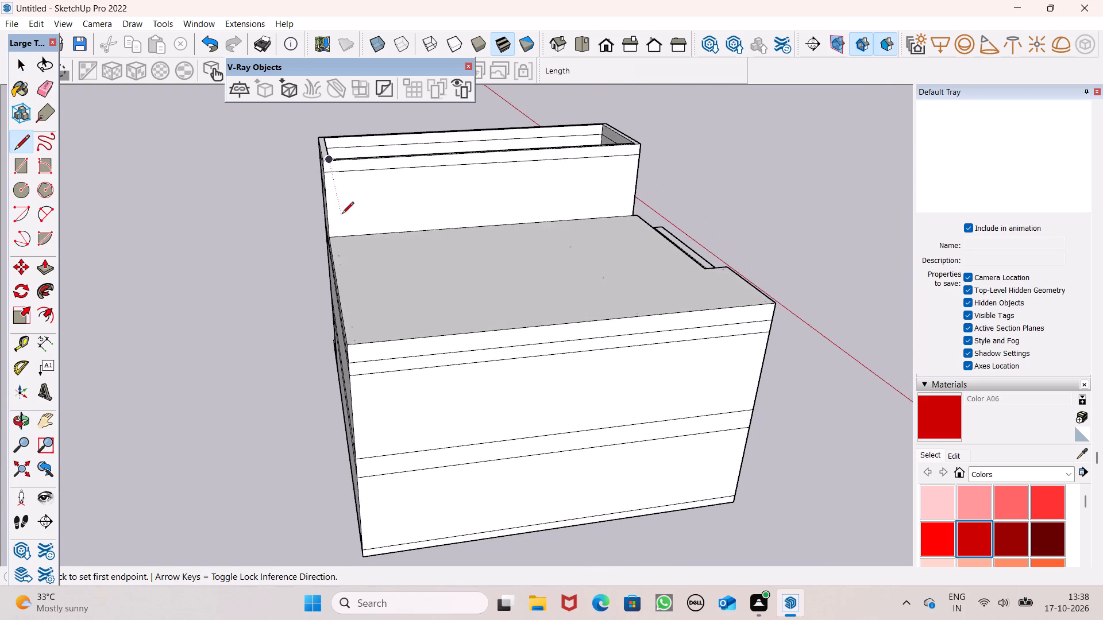
scroll(342, 215, "up", 1)
middle_click_drag(342, 215, 371, 180)
scroll(352, 190, "up", 6)
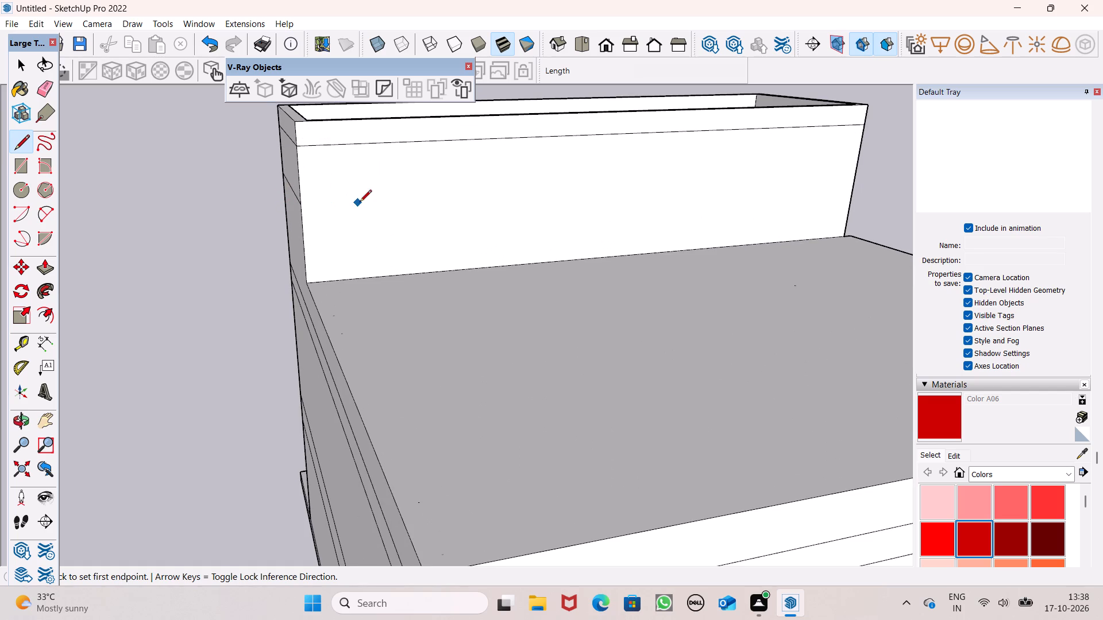
middle_click_drag(360, 203, 362, 191)
scroll(332, 198, "up", 1)
middle_click_drag(332, 197, 335, 181)
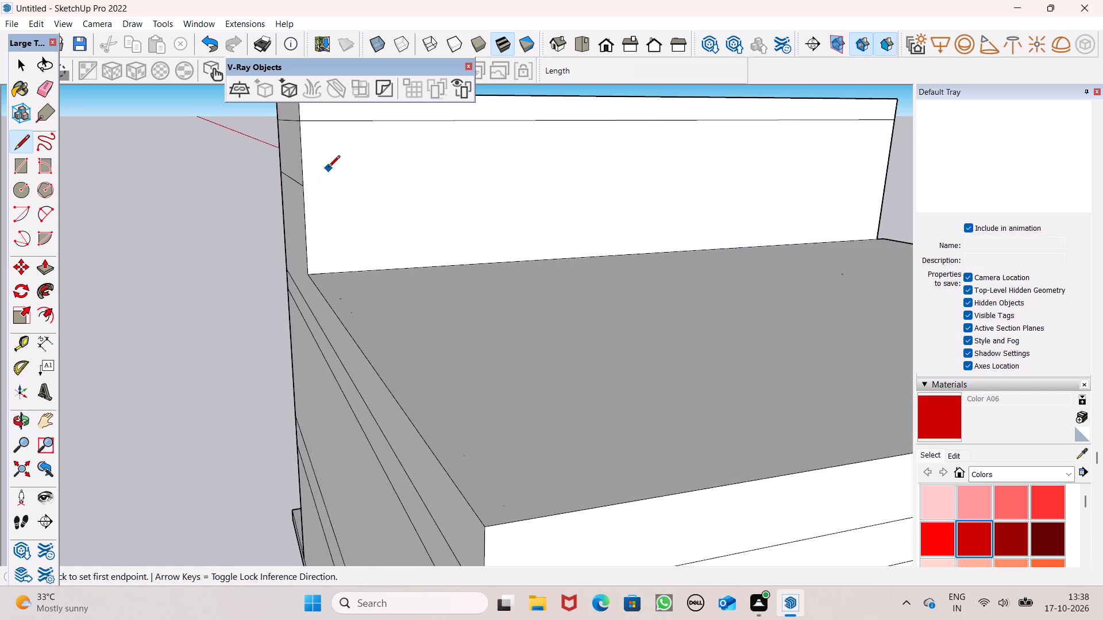
scroll(327, 175, "down", 2)
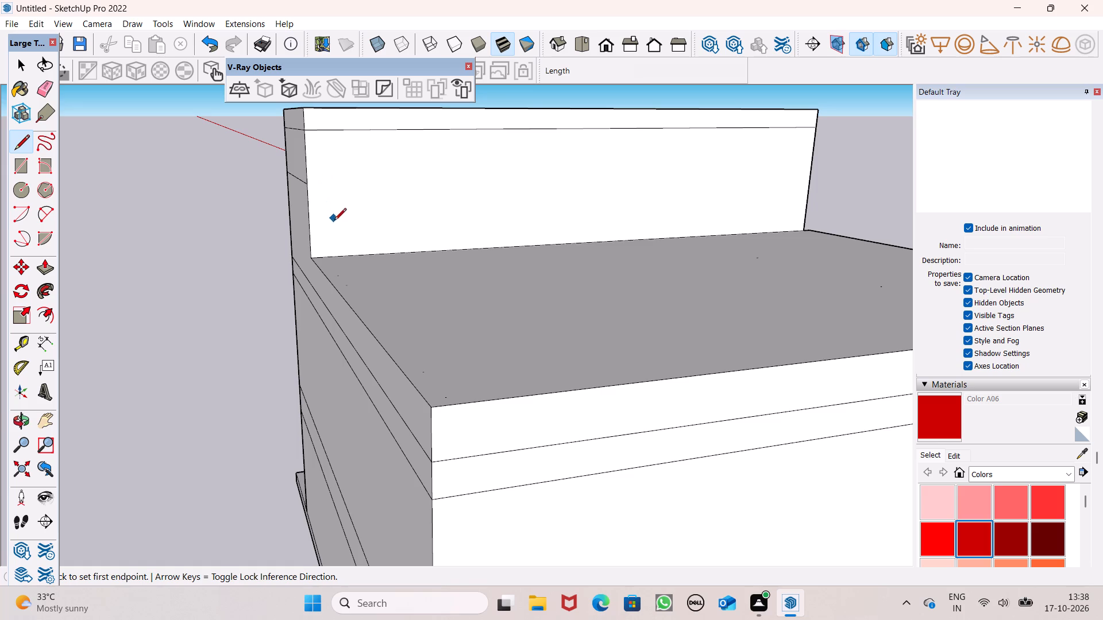
middle_click_drag(334, 228, 341, 228)
scroll(335, 219, "down", 4)
middle_click_drag(360, 236, 413, 226)
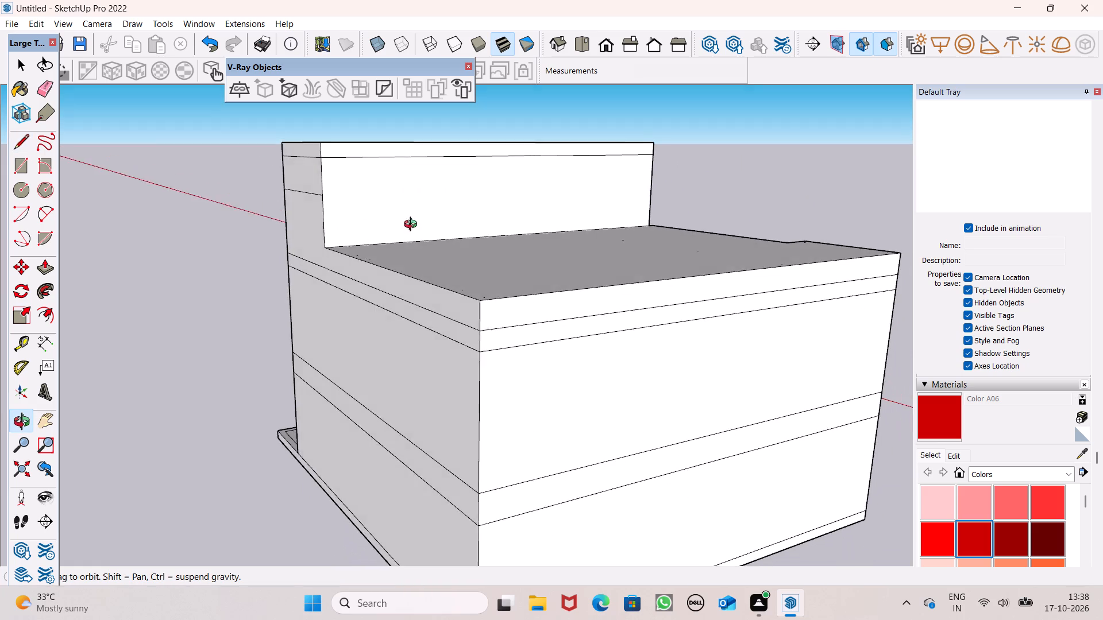
middle_click_drag(413, 226, 416, 234)
scroll(433, 142, "up", 5)
scroll(434, 134, "down", 4)
middle_click_drag(379, 169, 362, 215)
scroll(362, 215, "up", 3)
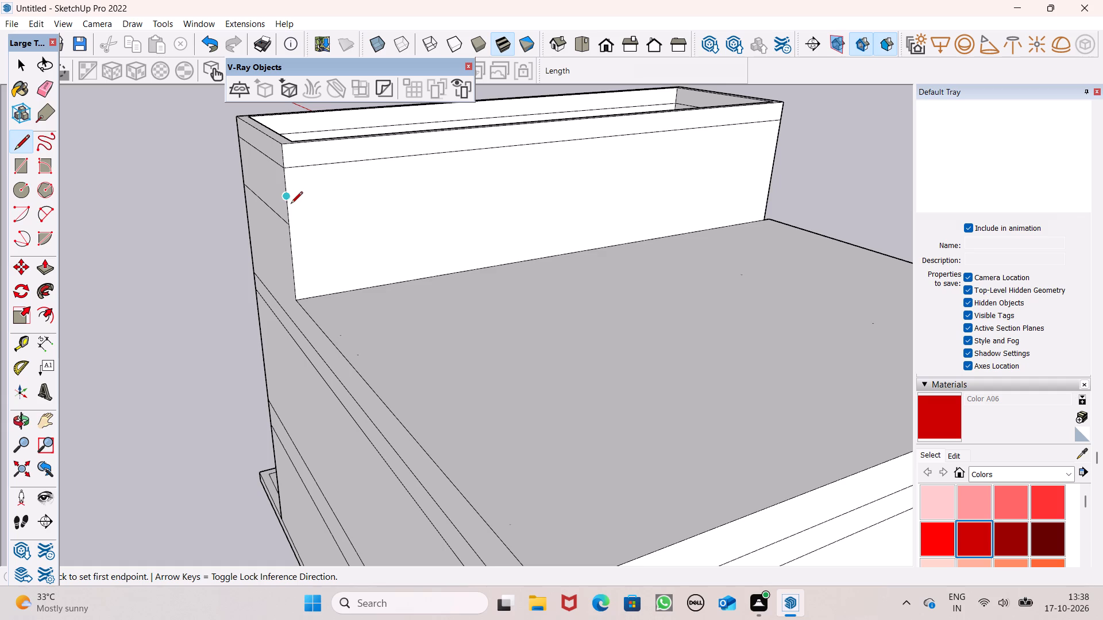
middle_click(372, 232)
scroll(502, 181, "down", 4)
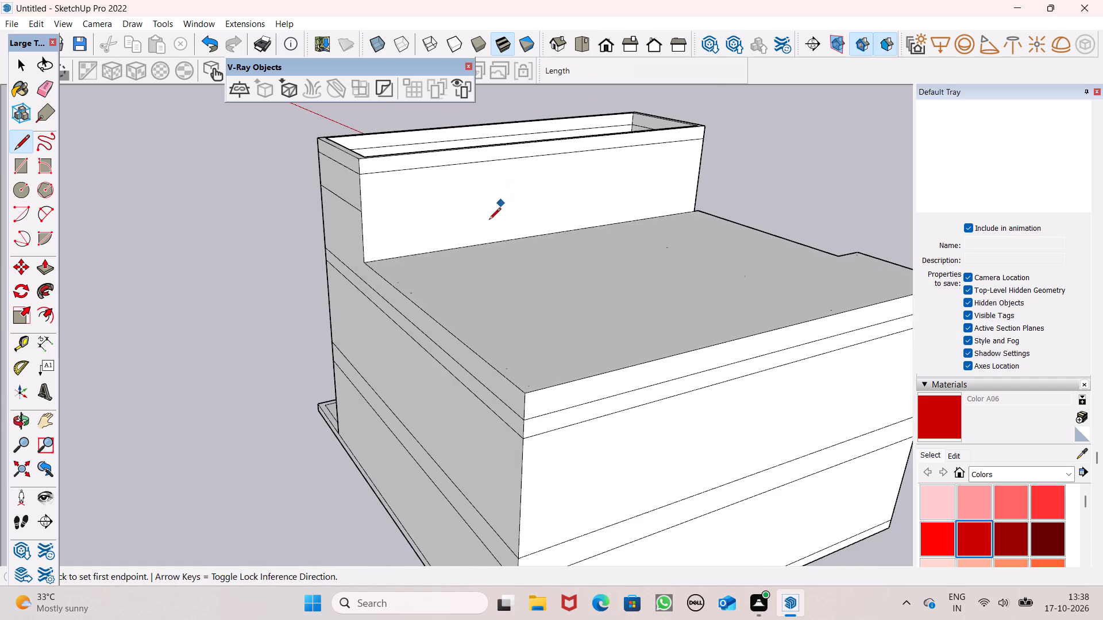
middle_click_drag(481, 237, 407, 222)
scroll(305, 196, "up", 6)
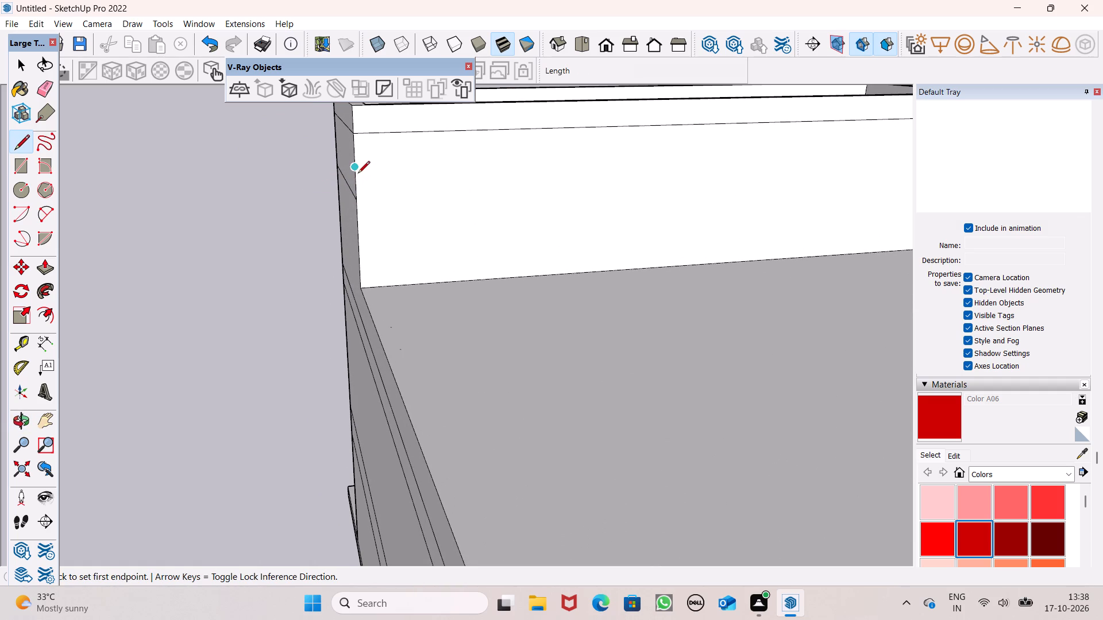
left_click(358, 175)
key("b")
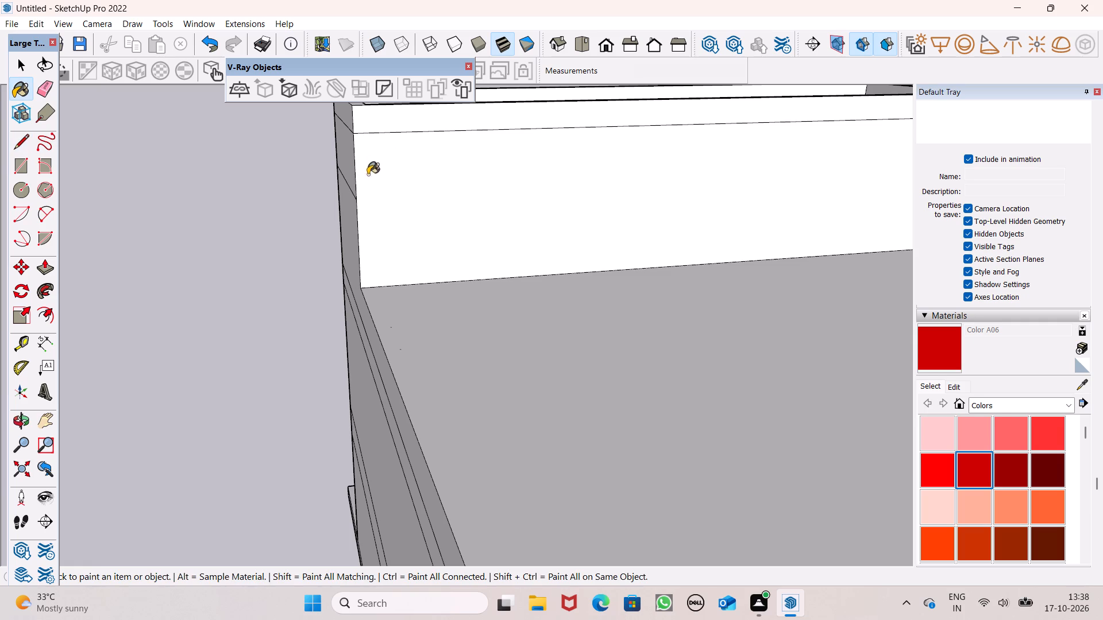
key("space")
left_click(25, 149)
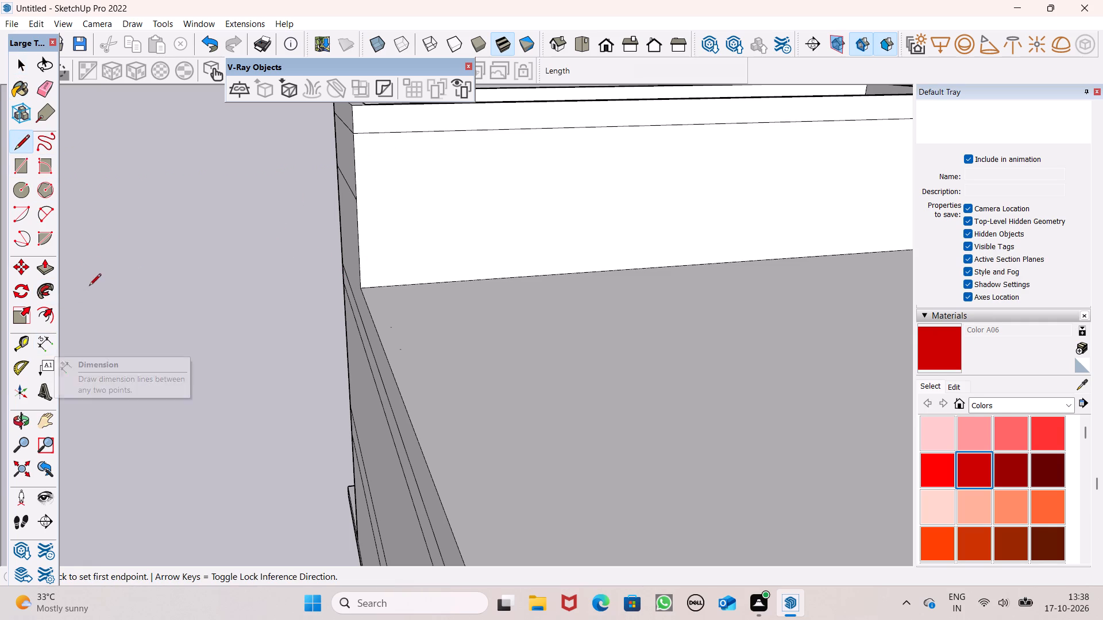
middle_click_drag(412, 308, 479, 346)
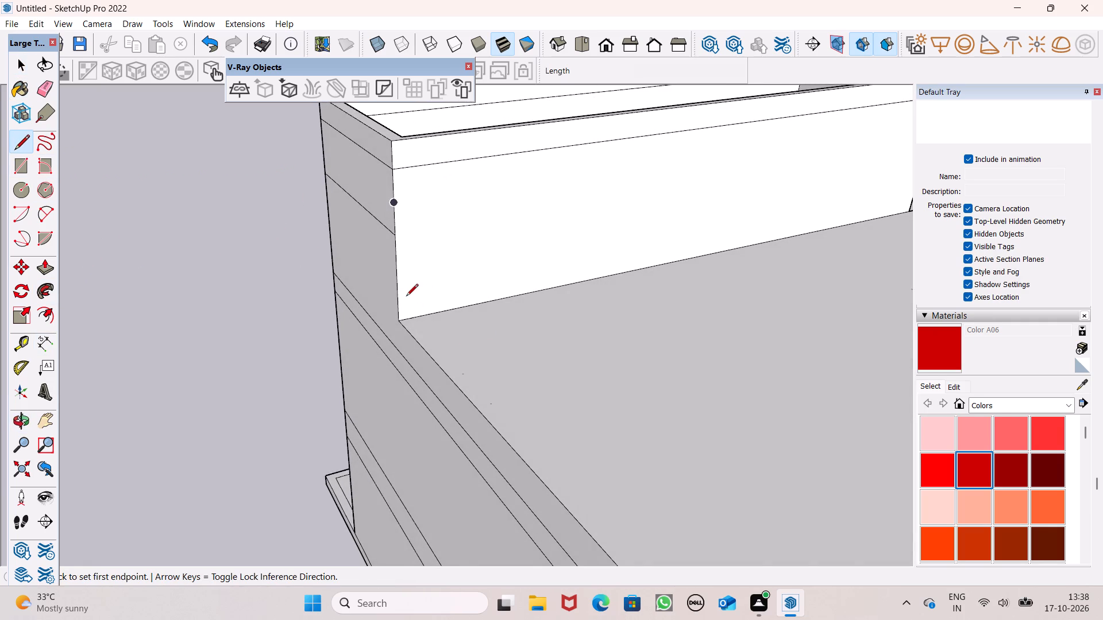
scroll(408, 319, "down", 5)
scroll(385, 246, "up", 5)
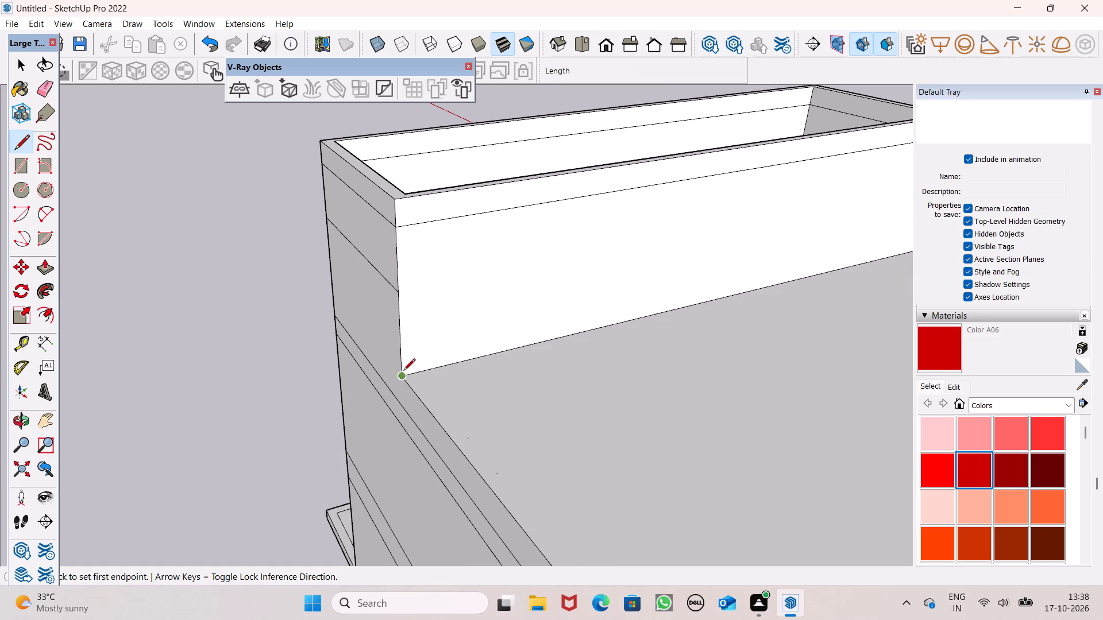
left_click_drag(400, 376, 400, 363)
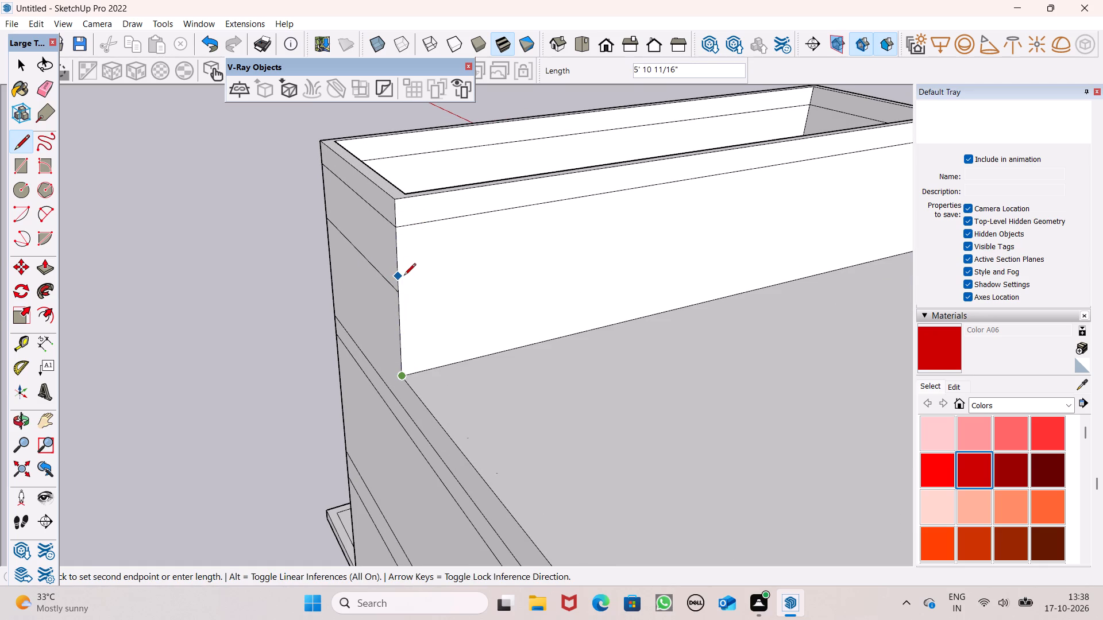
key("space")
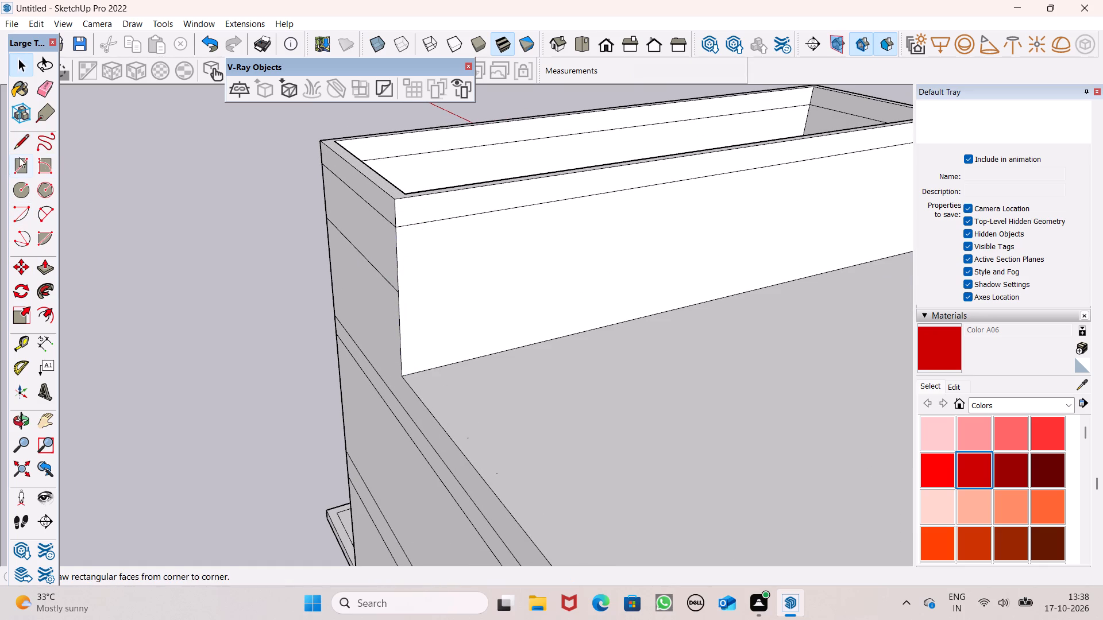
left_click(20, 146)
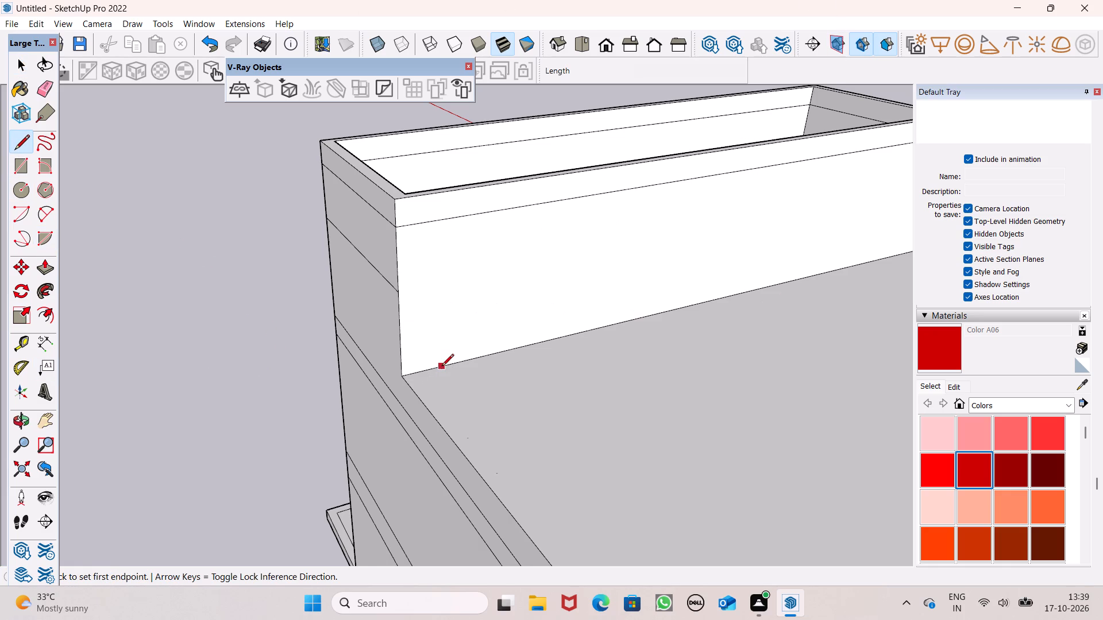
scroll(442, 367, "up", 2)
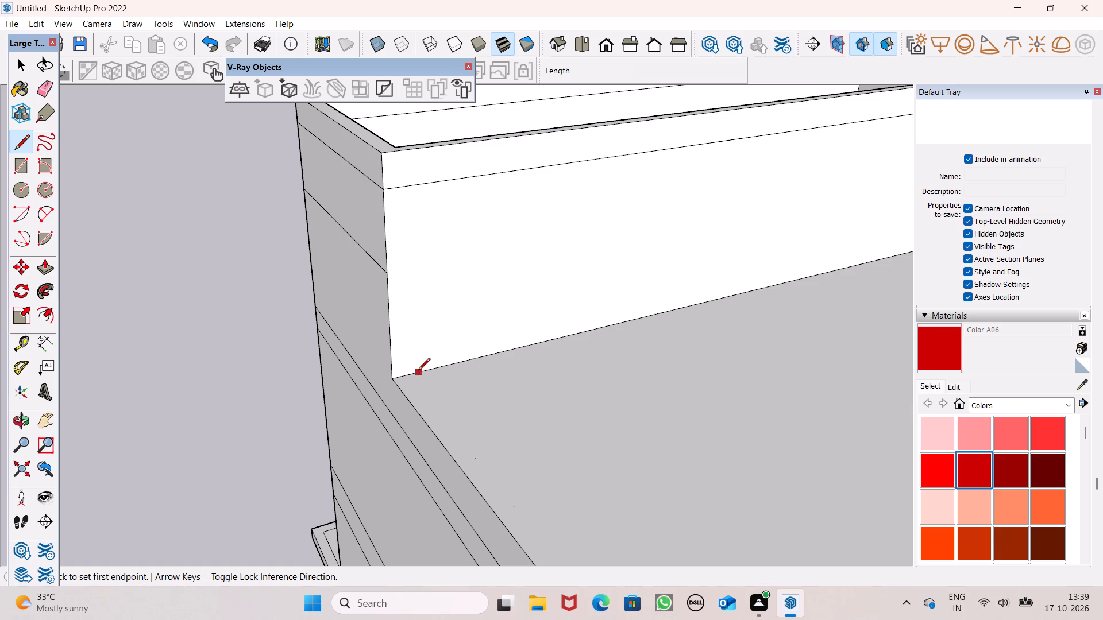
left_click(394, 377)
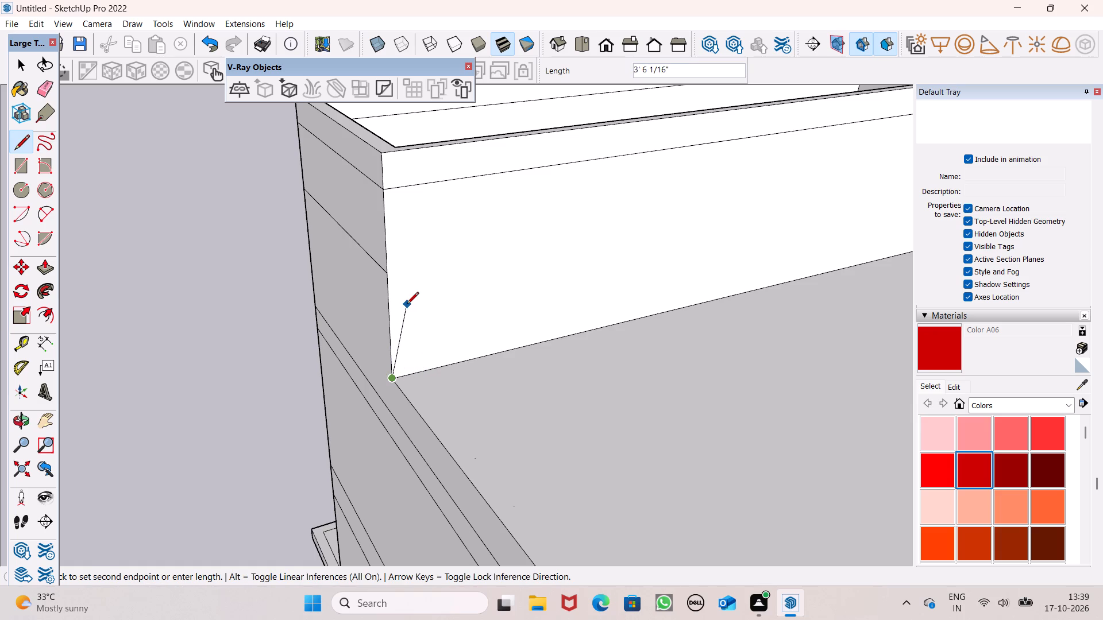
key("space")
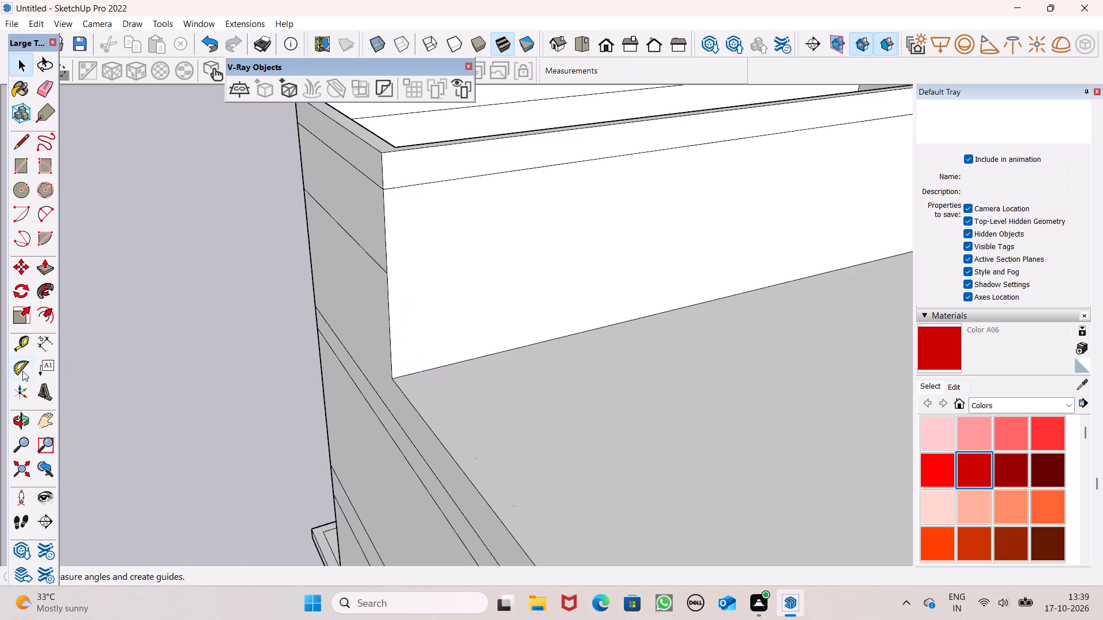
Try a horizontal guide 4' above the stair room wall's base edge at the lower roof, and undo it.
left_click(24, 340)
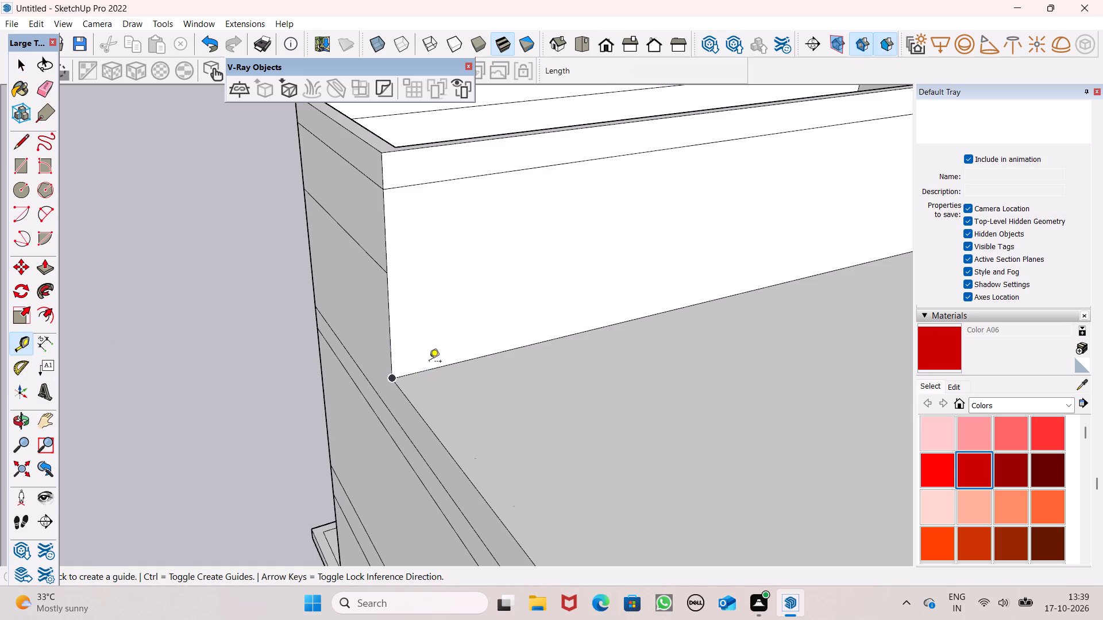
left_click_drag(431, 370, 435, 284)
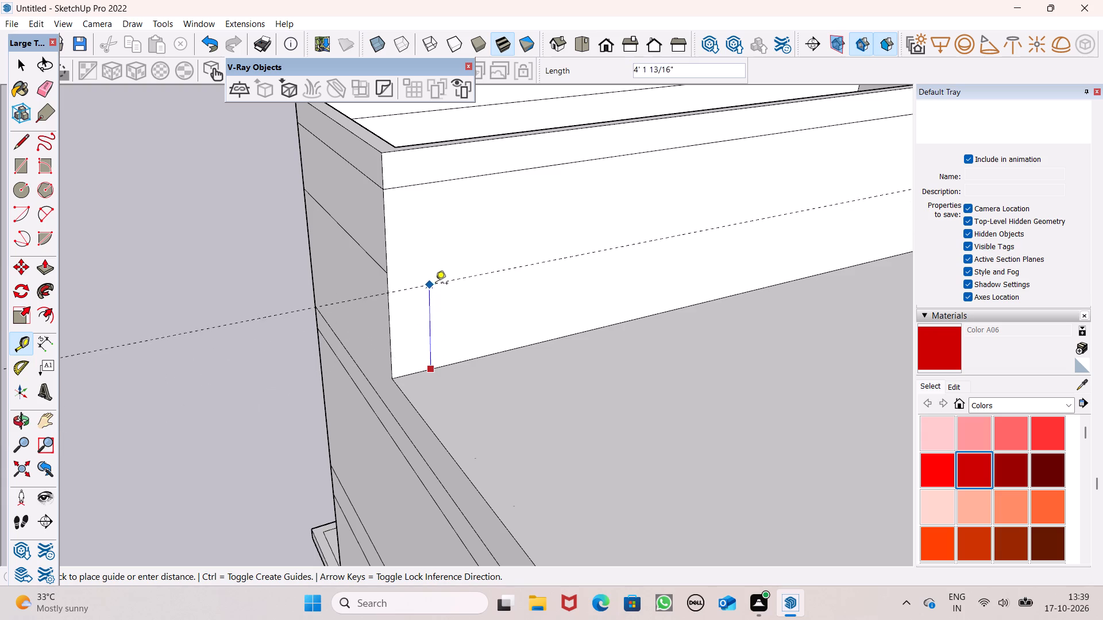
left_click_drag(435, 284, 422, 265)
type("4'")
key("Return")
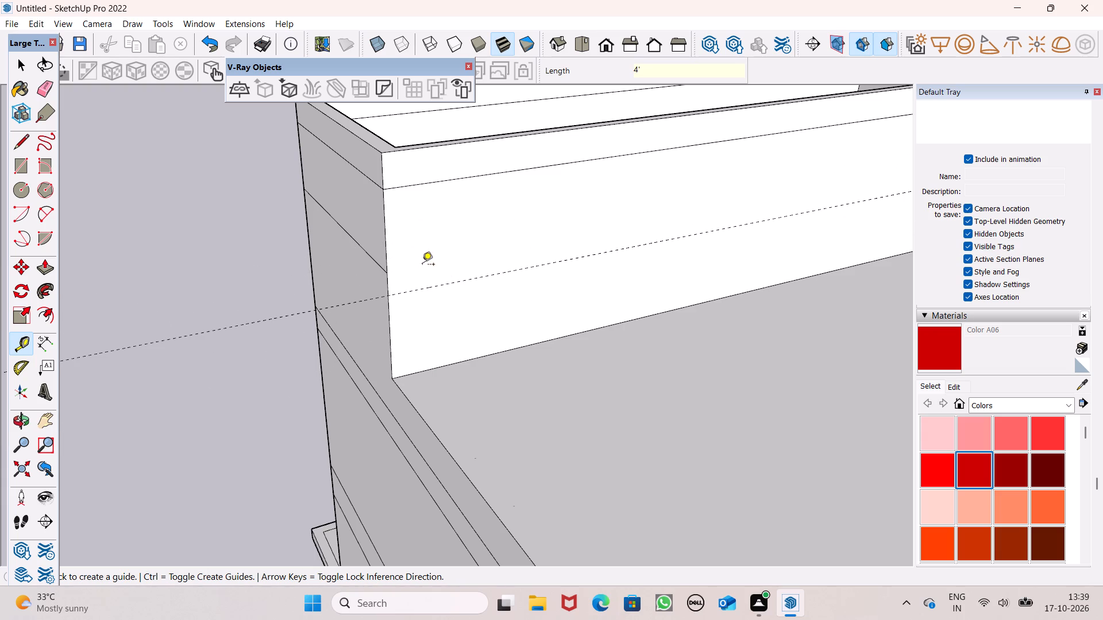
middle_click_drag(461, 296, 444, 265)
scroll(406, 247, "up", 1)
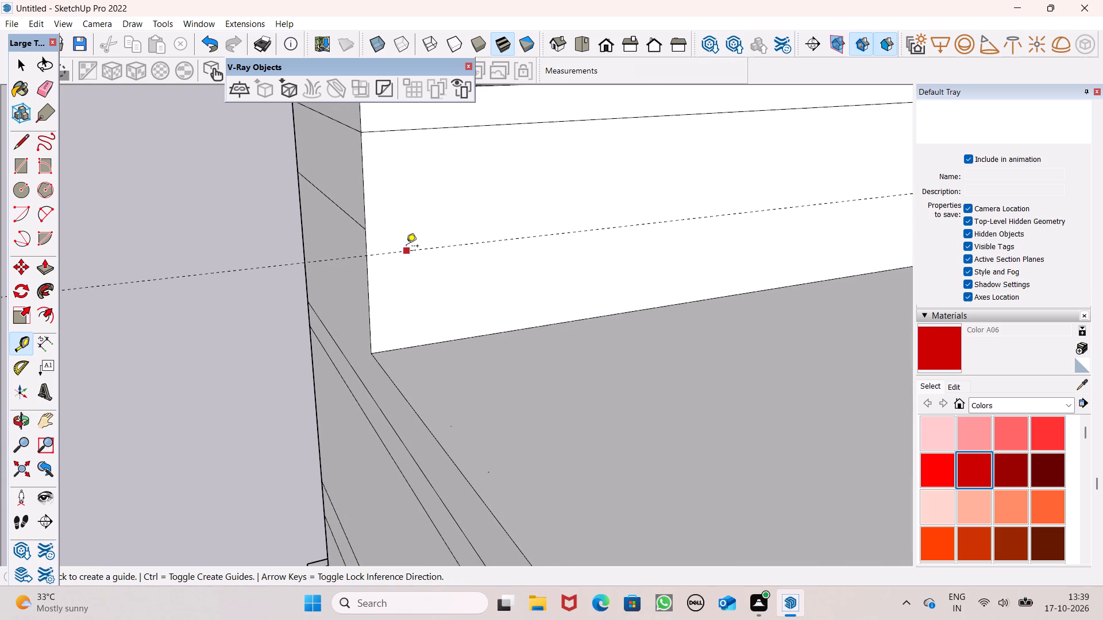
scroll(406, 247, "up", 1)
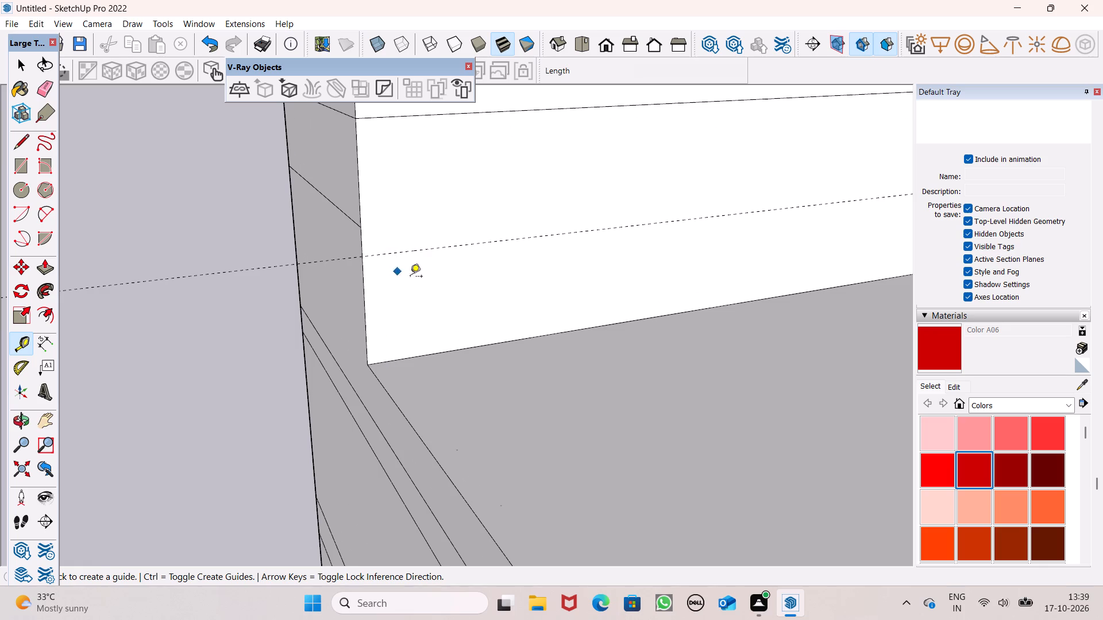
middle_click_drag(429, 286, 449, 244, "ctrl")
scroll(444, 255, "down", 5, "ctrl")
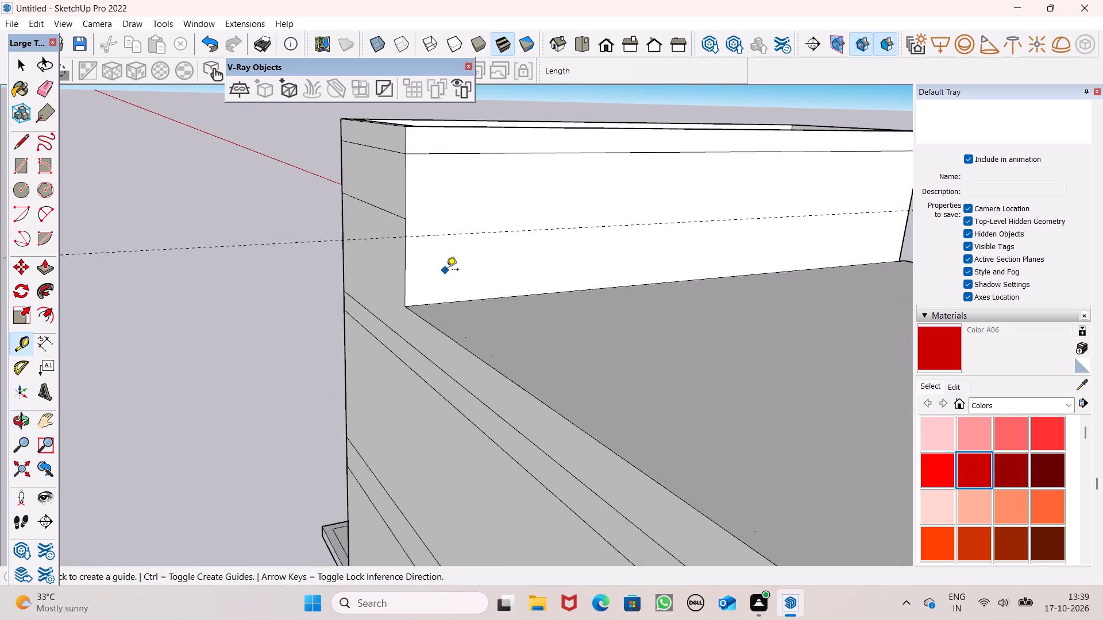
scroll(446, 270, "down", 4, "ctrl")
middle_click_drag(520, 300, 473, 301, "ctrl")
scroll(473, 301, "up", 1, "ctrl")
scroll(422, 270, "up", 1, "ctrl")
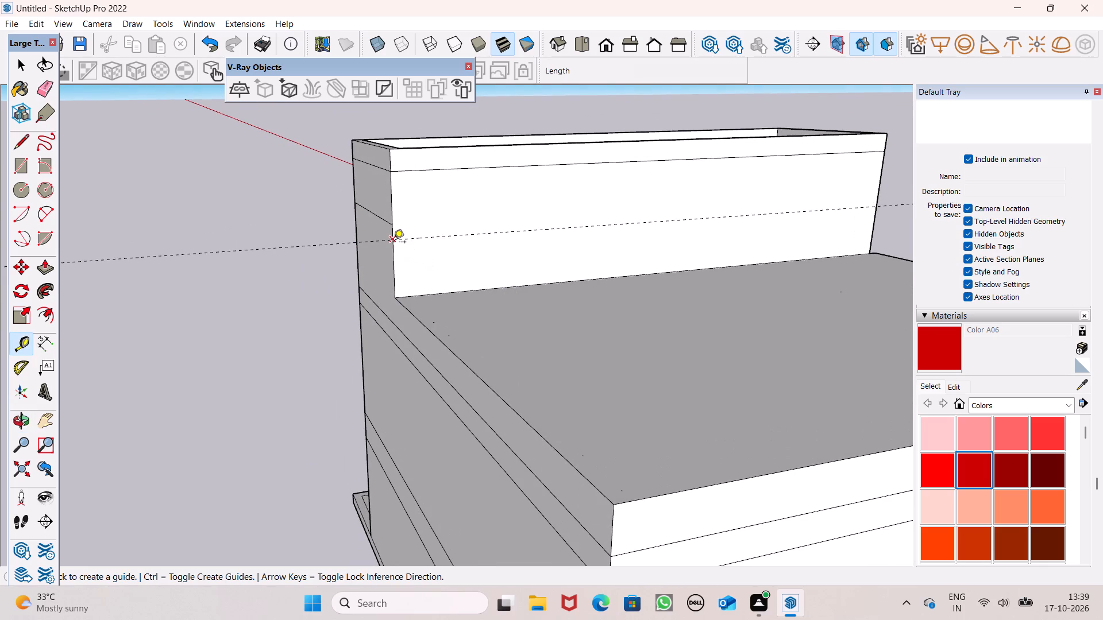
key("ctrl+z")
Place a horizontal guide on the stair room wall, 4' above its base edge along the lower roof.
scroll(420, 239, "down", 1)
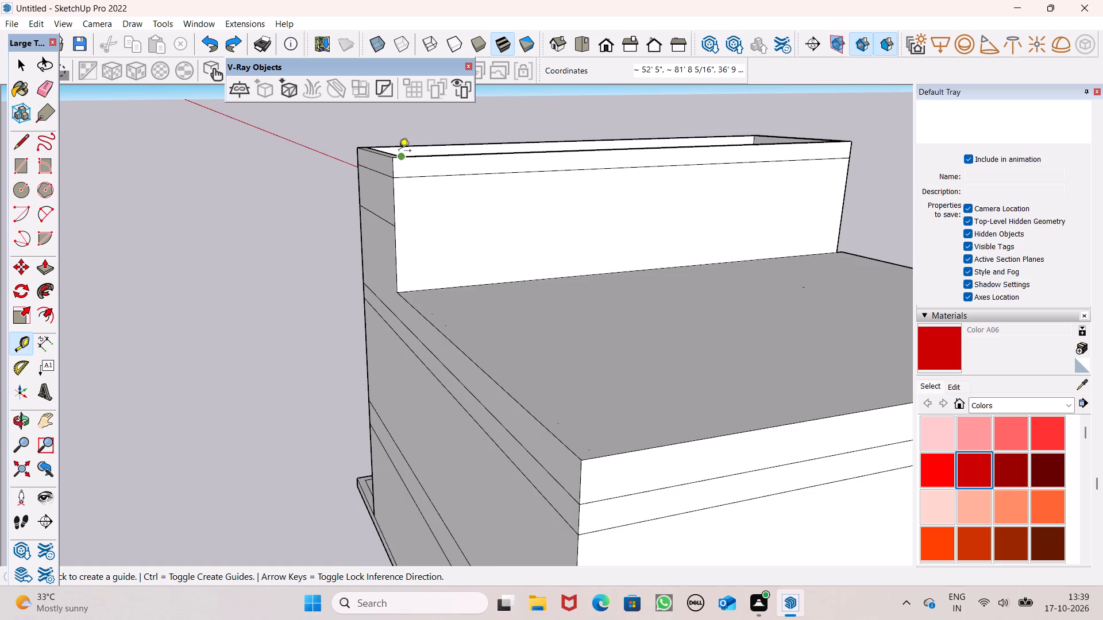
scroll(399, 151, "up", 6)
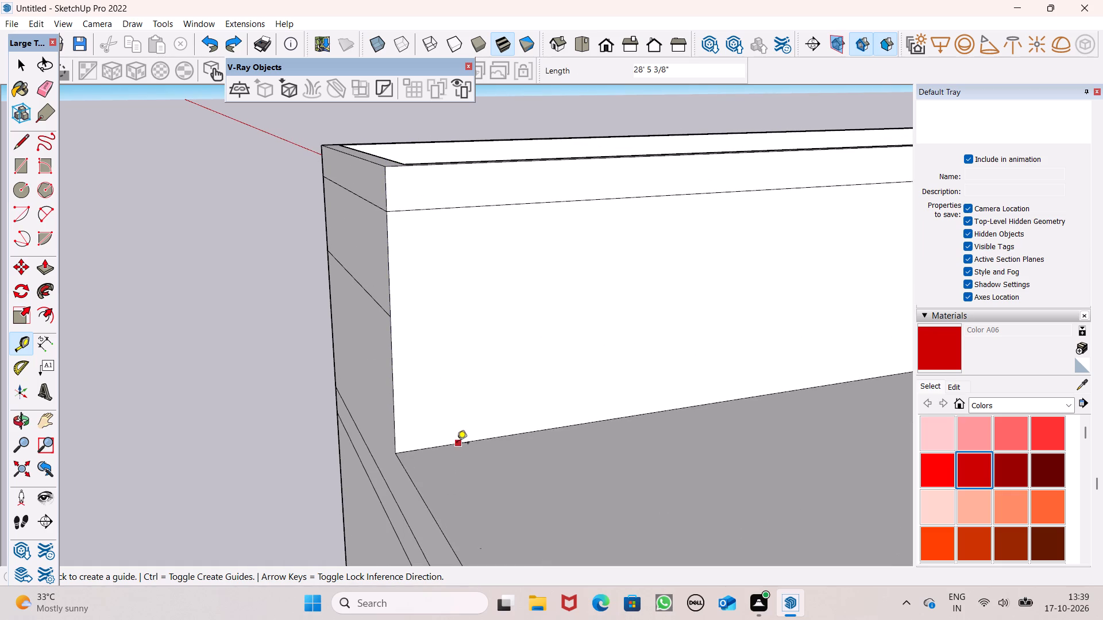
left_click(456, 444)
scroll(448, 321, "down", 5)
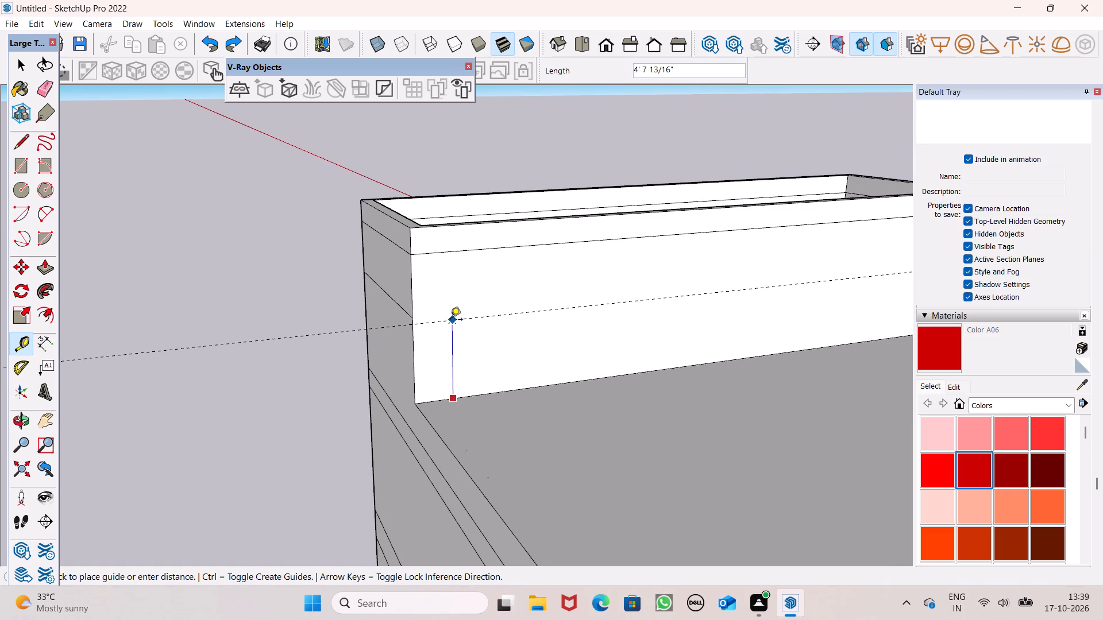
type("4'")
key("Return")
Start a vertical guide on the stair room wall, offset inward from its outer corner edge.
scroll(449, 328, "up", 5)
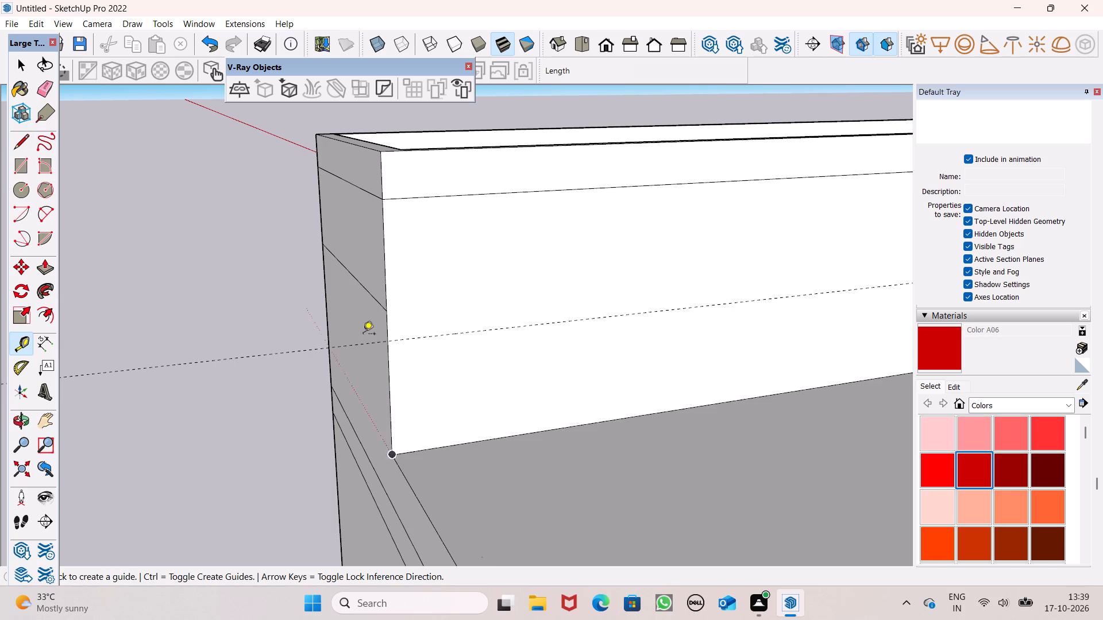
left_click(388, 369)
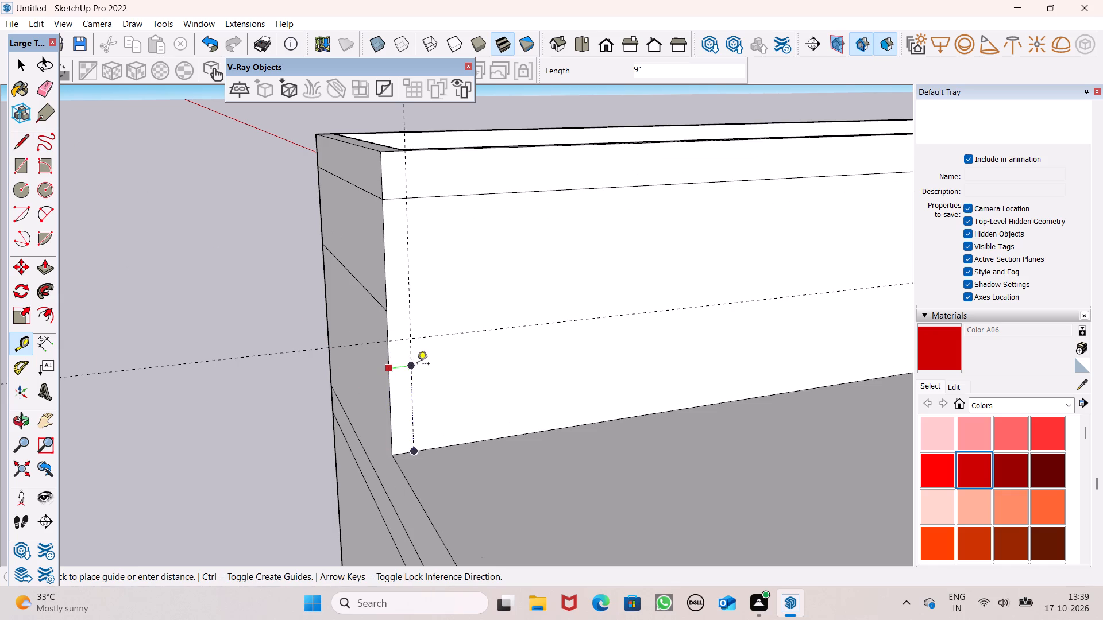
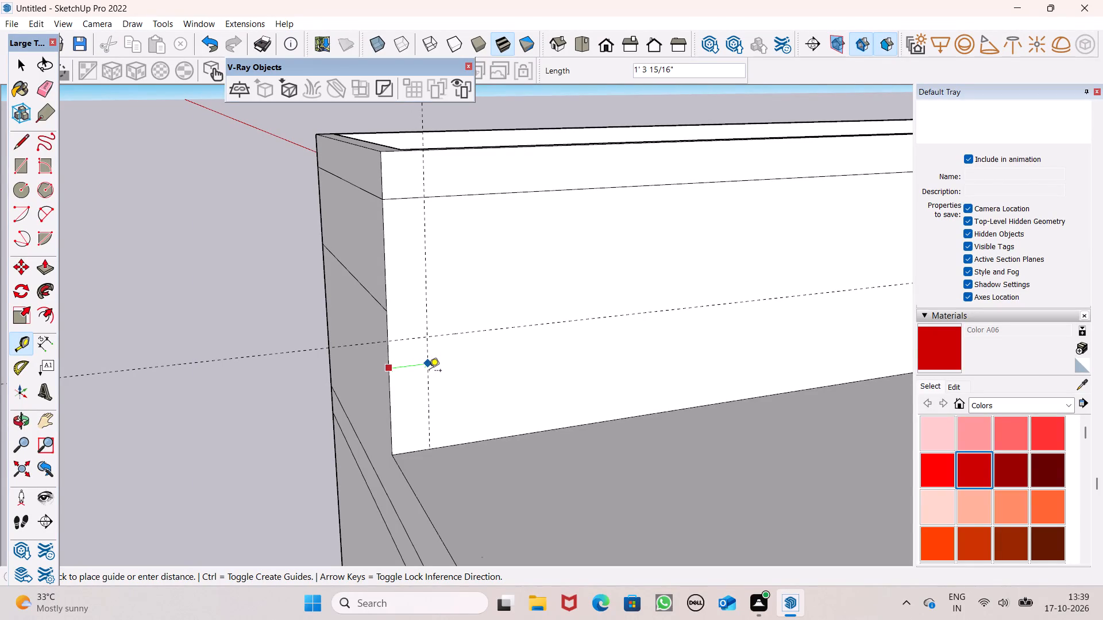
Place the vertical guide on the stair room wall about 1' 2 1/2" in from its outer corner edge.
left_click(426, 370)
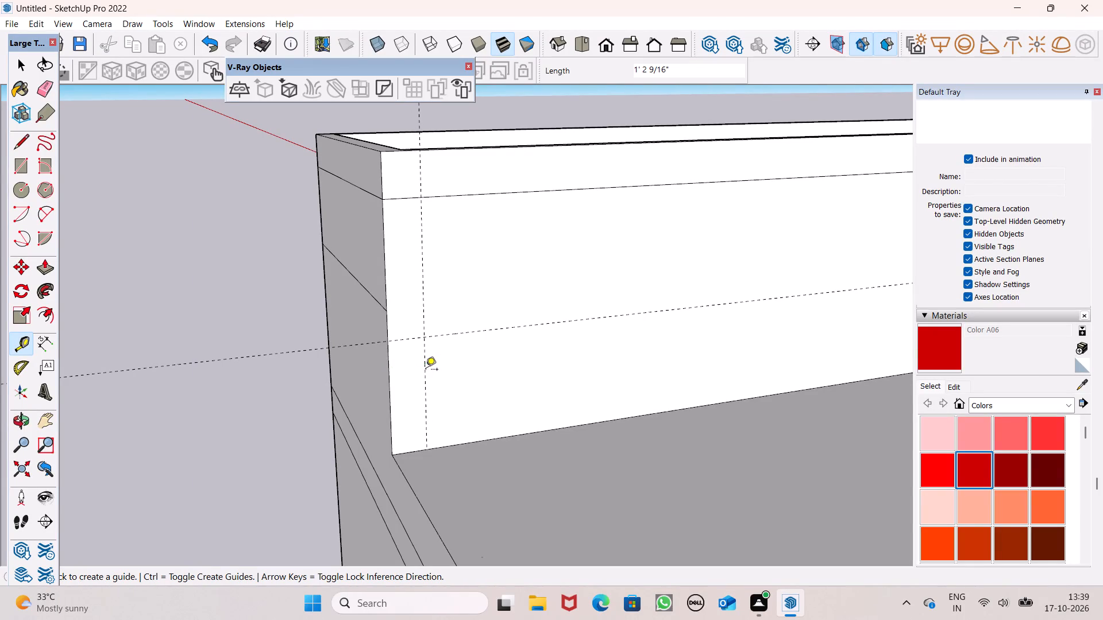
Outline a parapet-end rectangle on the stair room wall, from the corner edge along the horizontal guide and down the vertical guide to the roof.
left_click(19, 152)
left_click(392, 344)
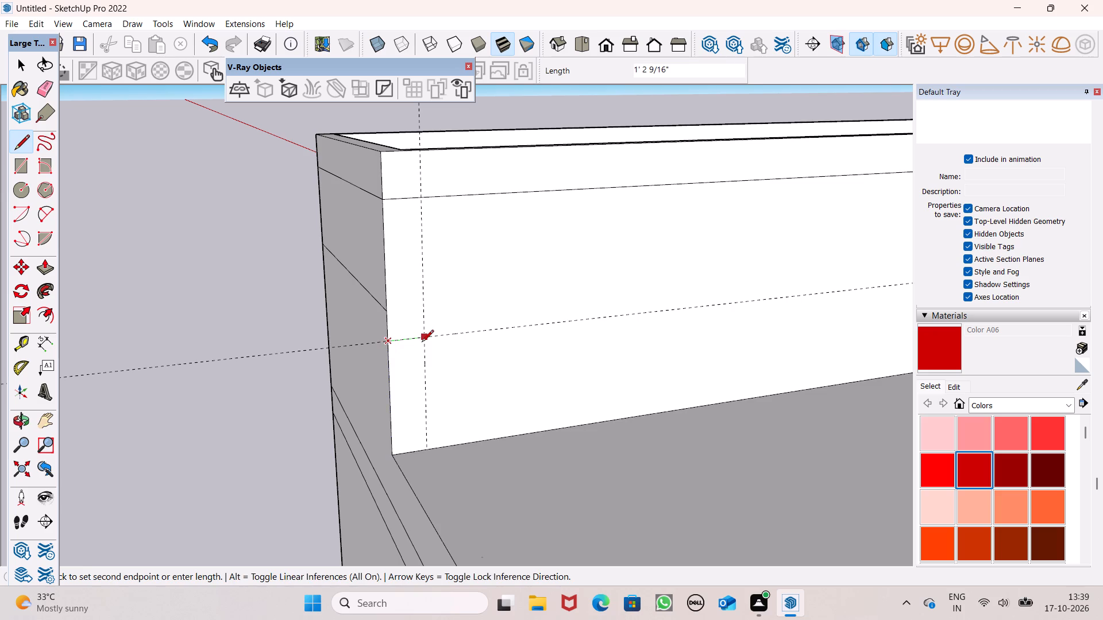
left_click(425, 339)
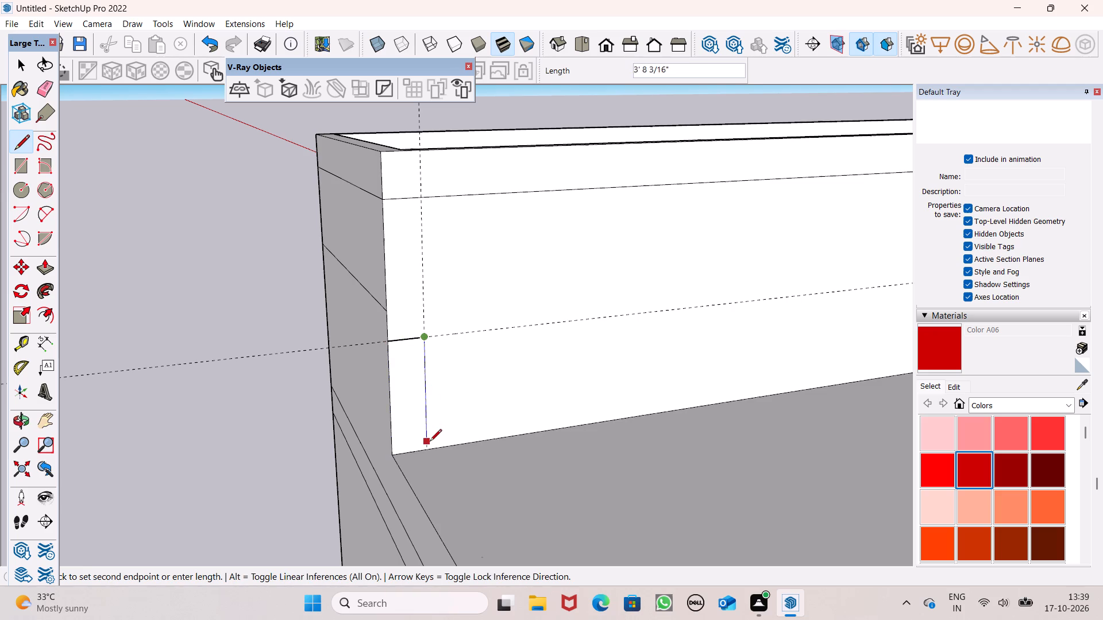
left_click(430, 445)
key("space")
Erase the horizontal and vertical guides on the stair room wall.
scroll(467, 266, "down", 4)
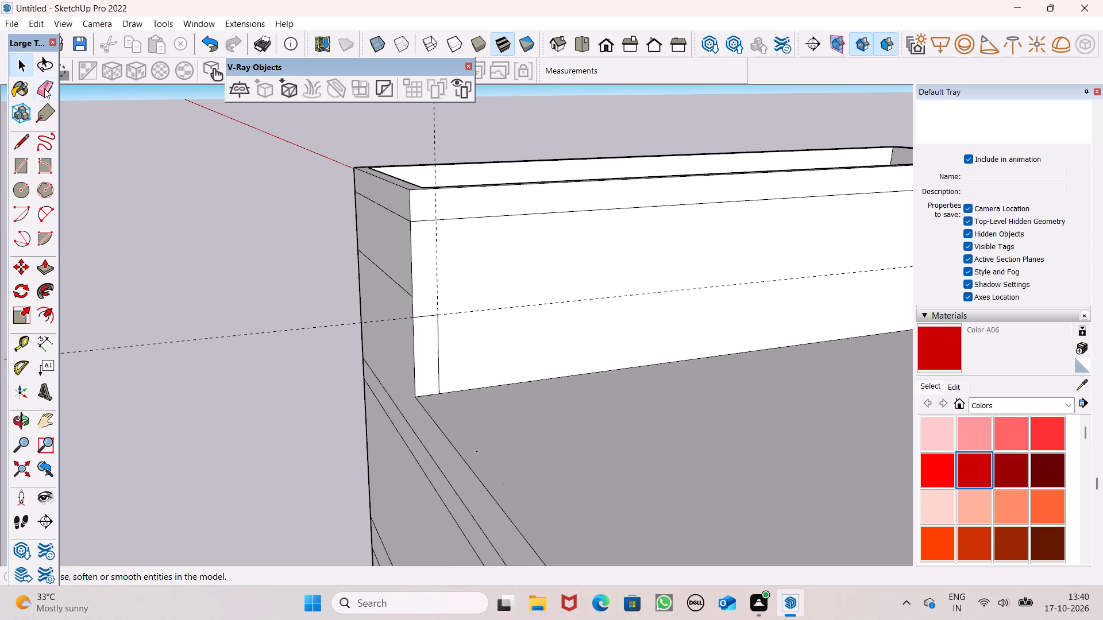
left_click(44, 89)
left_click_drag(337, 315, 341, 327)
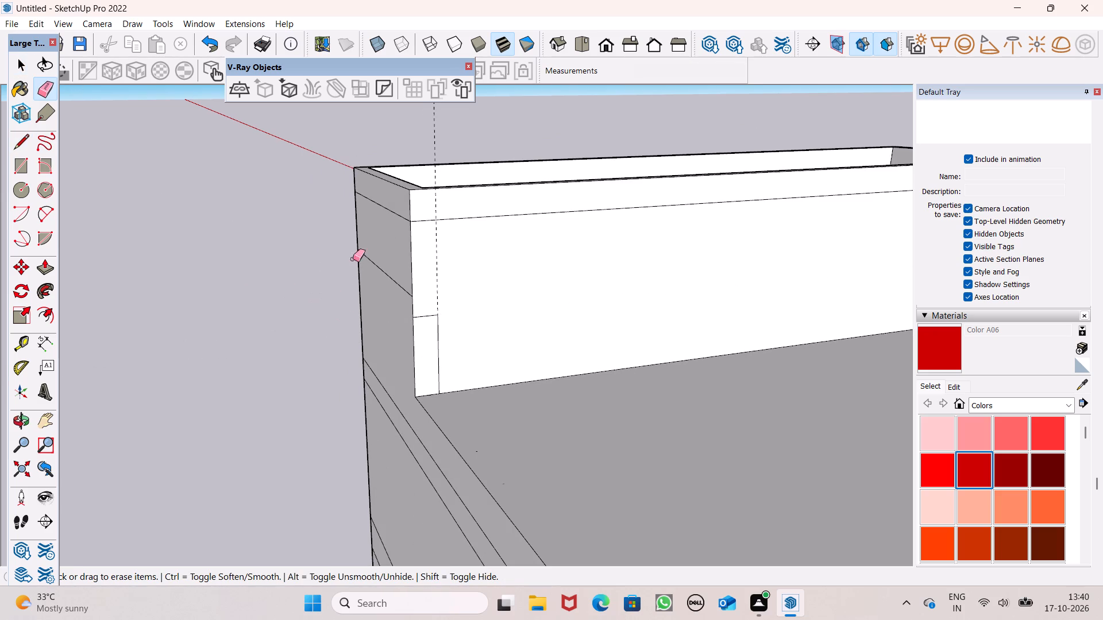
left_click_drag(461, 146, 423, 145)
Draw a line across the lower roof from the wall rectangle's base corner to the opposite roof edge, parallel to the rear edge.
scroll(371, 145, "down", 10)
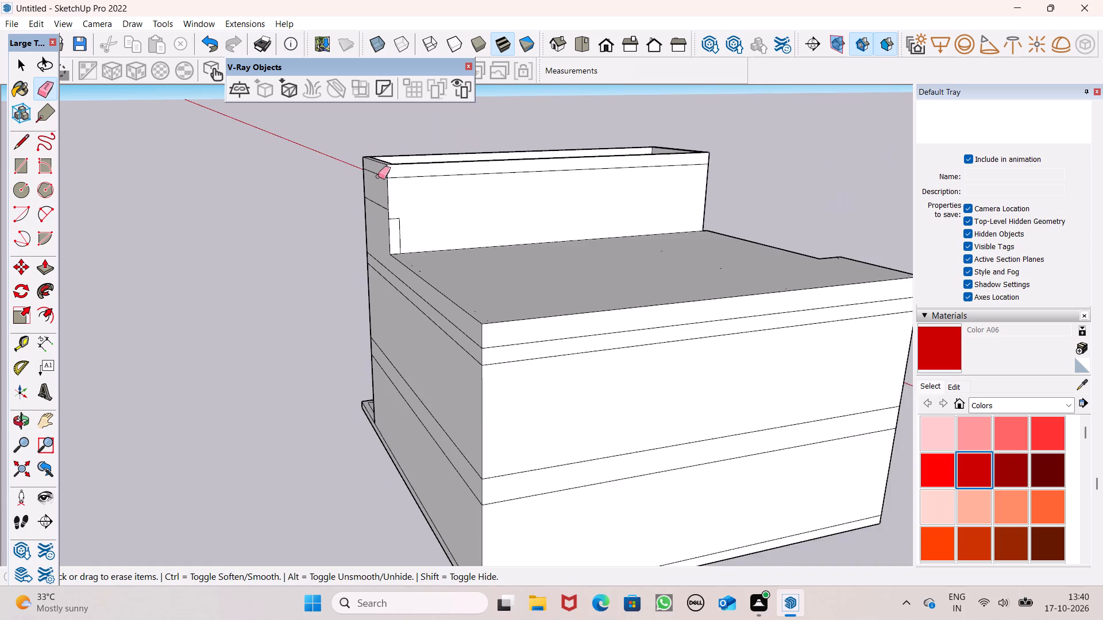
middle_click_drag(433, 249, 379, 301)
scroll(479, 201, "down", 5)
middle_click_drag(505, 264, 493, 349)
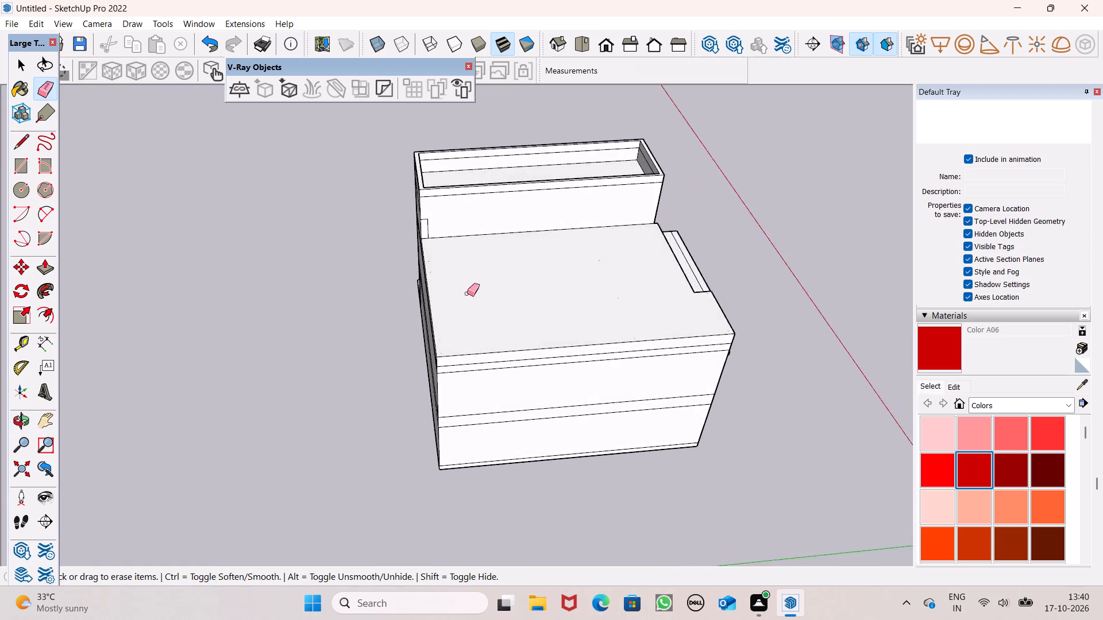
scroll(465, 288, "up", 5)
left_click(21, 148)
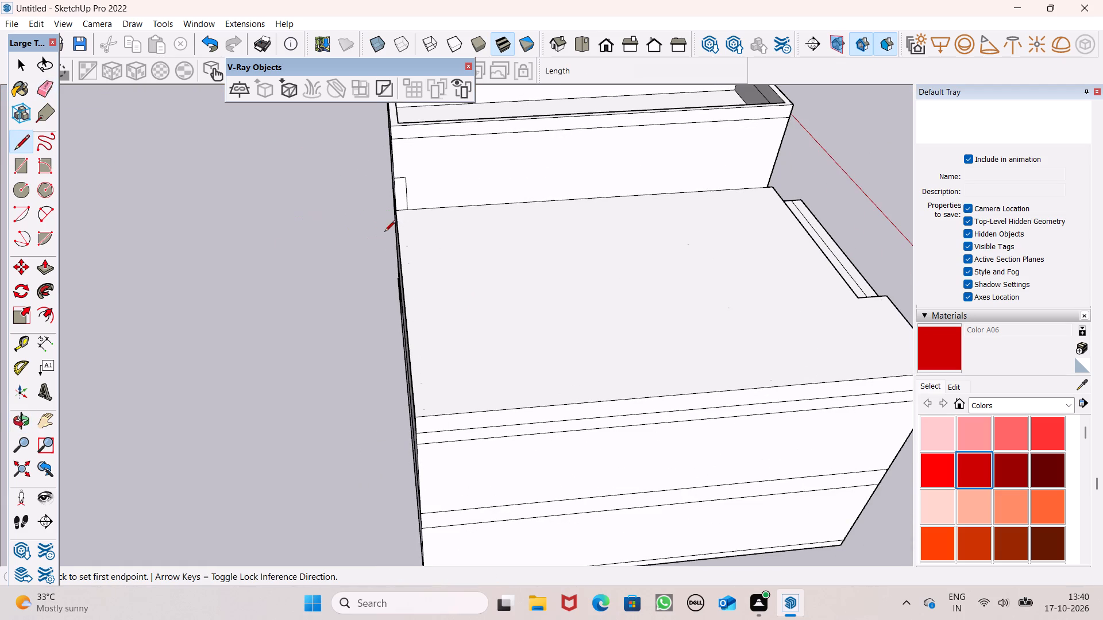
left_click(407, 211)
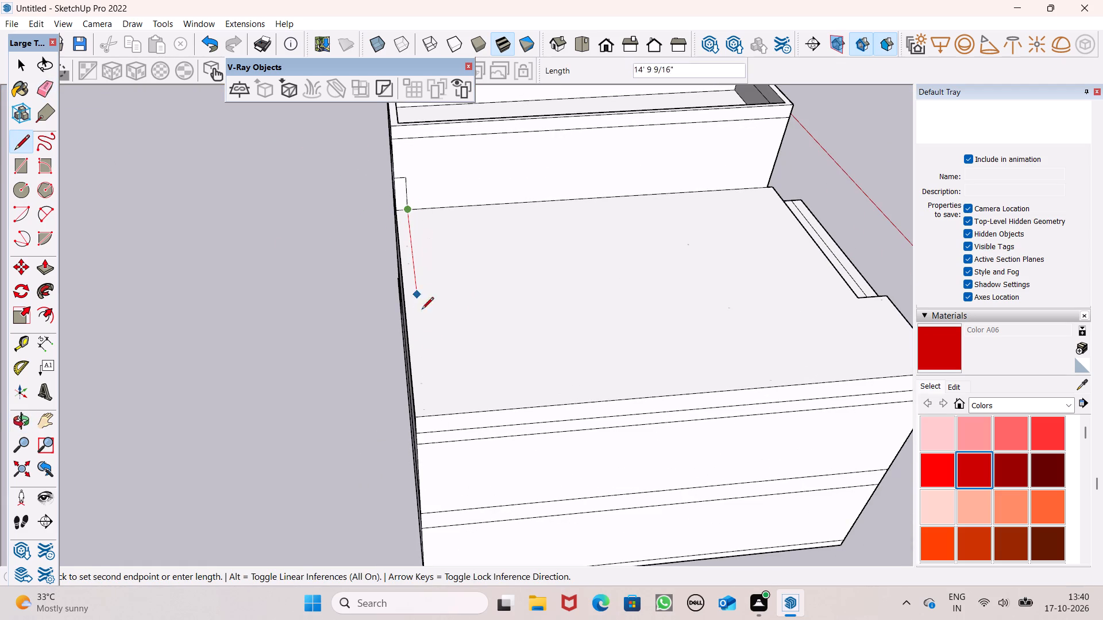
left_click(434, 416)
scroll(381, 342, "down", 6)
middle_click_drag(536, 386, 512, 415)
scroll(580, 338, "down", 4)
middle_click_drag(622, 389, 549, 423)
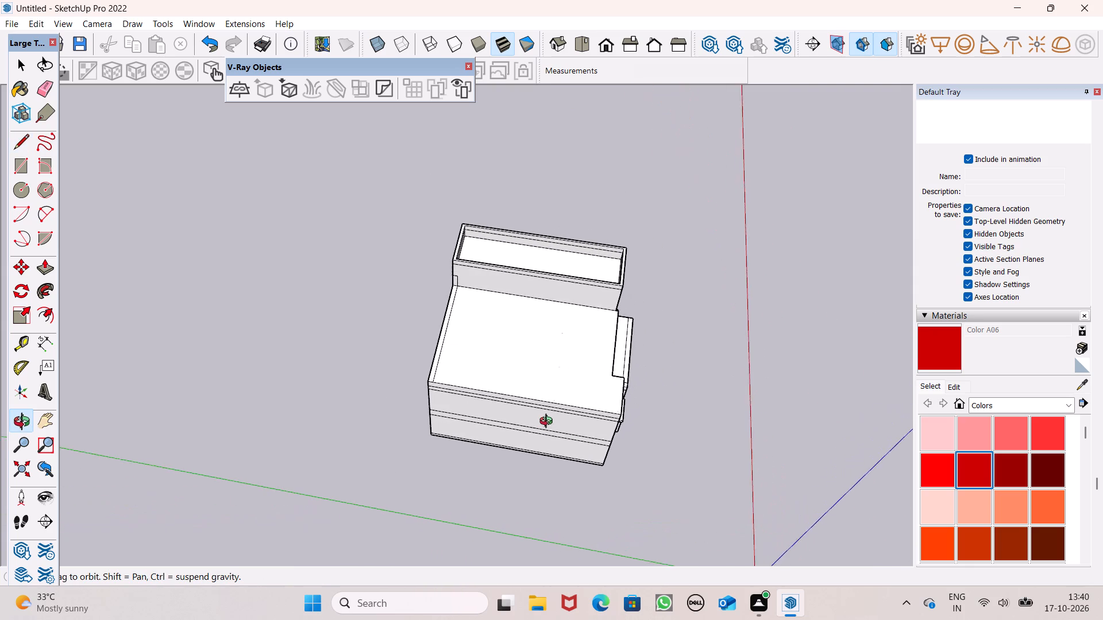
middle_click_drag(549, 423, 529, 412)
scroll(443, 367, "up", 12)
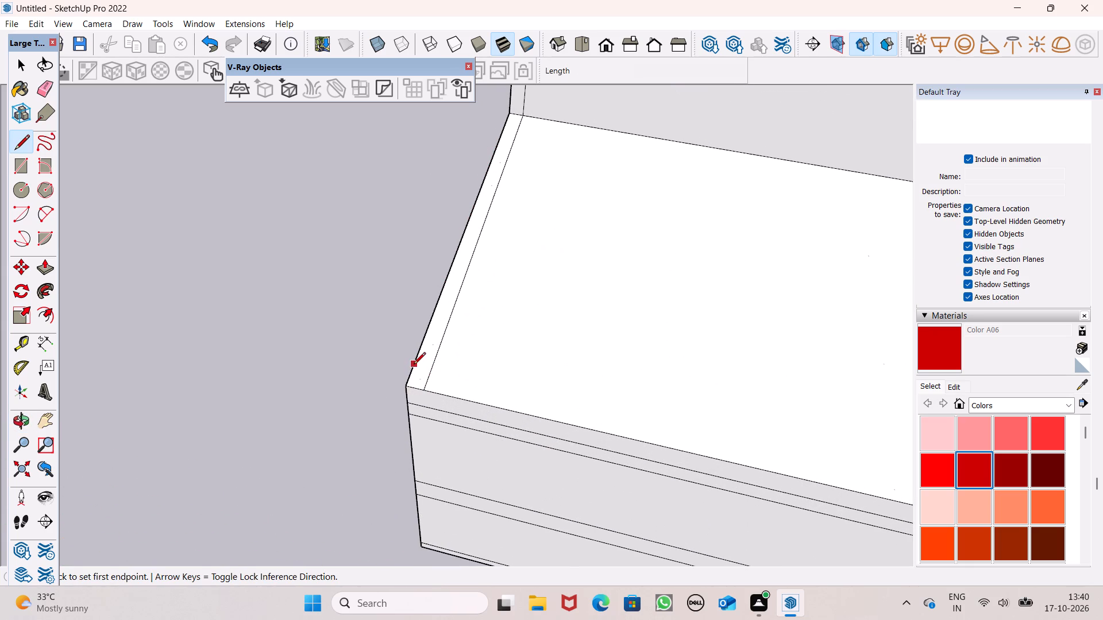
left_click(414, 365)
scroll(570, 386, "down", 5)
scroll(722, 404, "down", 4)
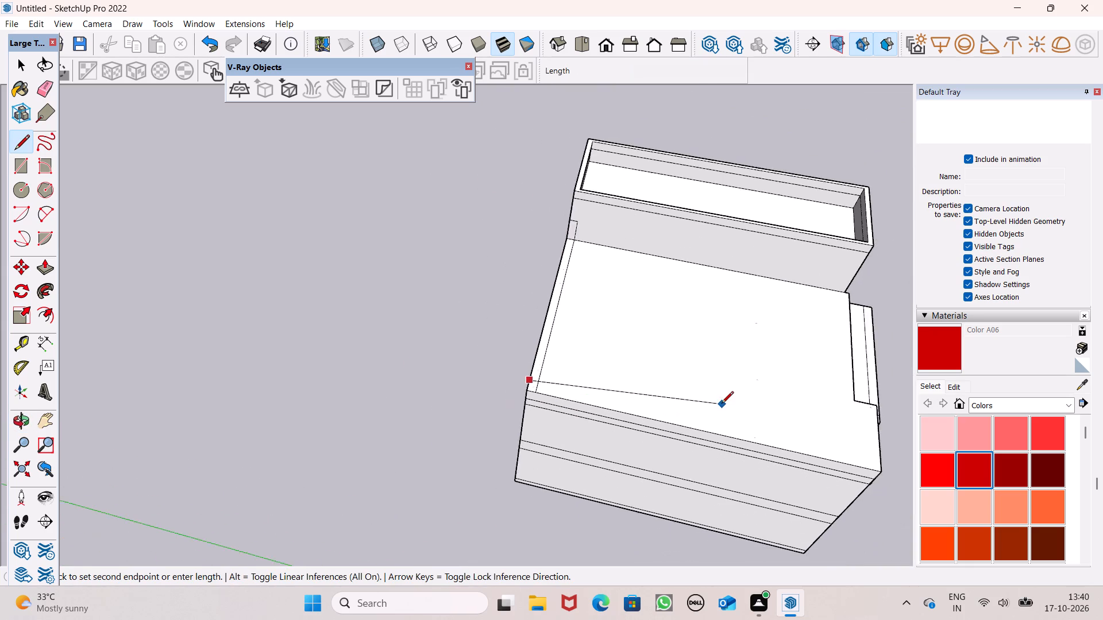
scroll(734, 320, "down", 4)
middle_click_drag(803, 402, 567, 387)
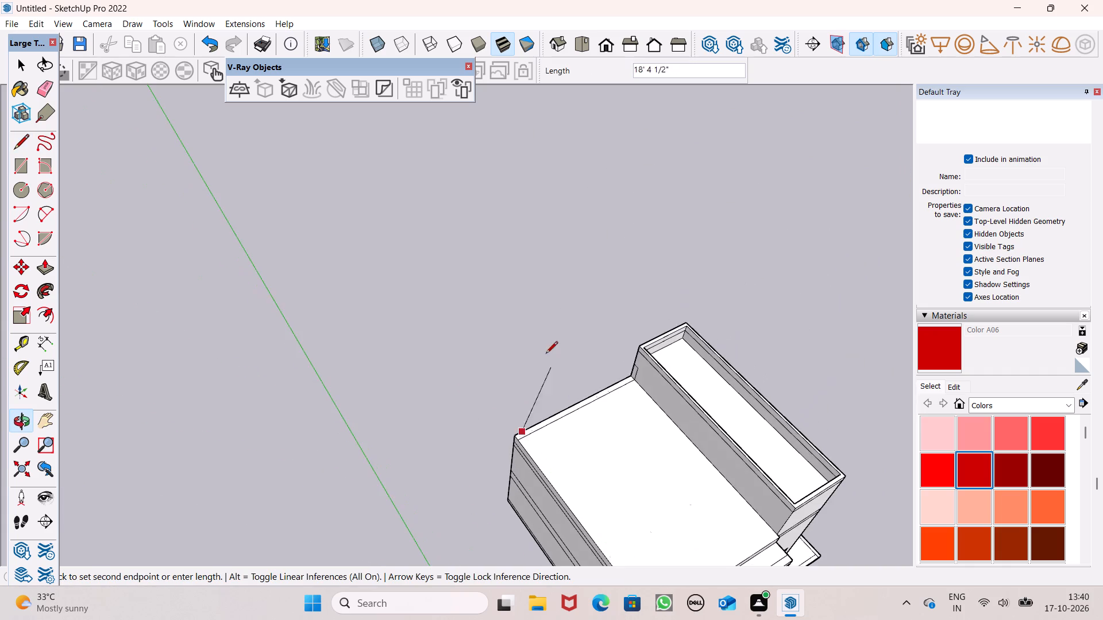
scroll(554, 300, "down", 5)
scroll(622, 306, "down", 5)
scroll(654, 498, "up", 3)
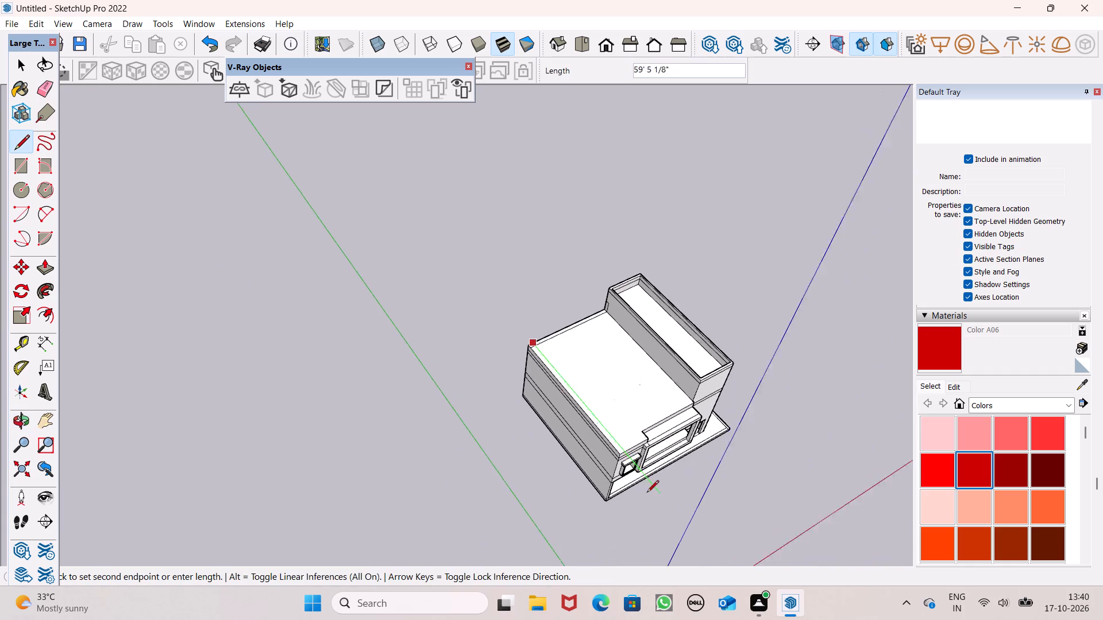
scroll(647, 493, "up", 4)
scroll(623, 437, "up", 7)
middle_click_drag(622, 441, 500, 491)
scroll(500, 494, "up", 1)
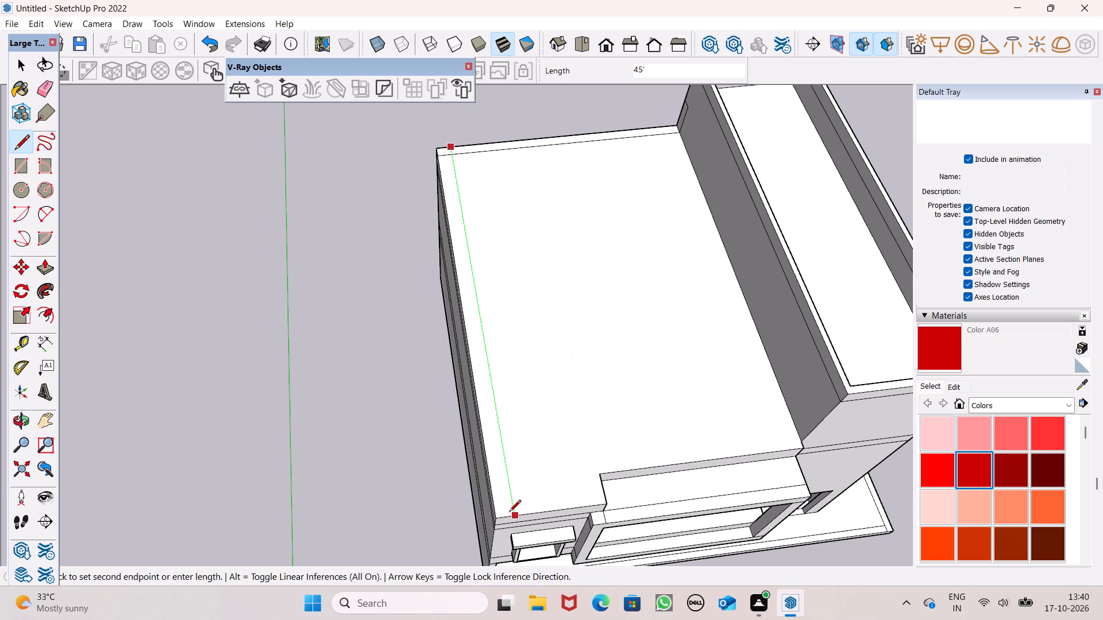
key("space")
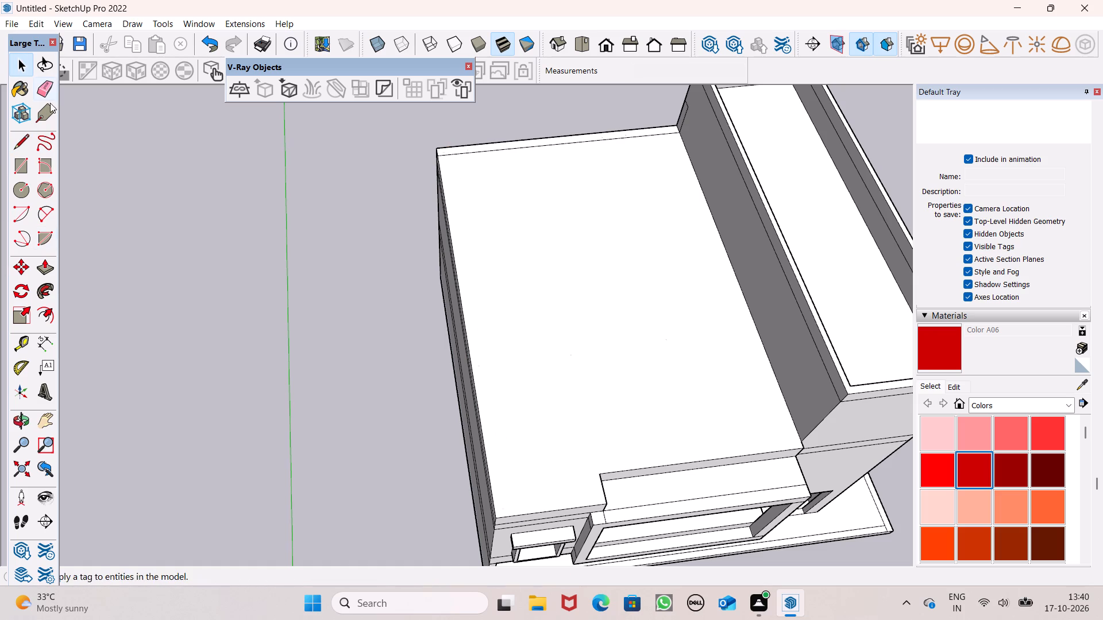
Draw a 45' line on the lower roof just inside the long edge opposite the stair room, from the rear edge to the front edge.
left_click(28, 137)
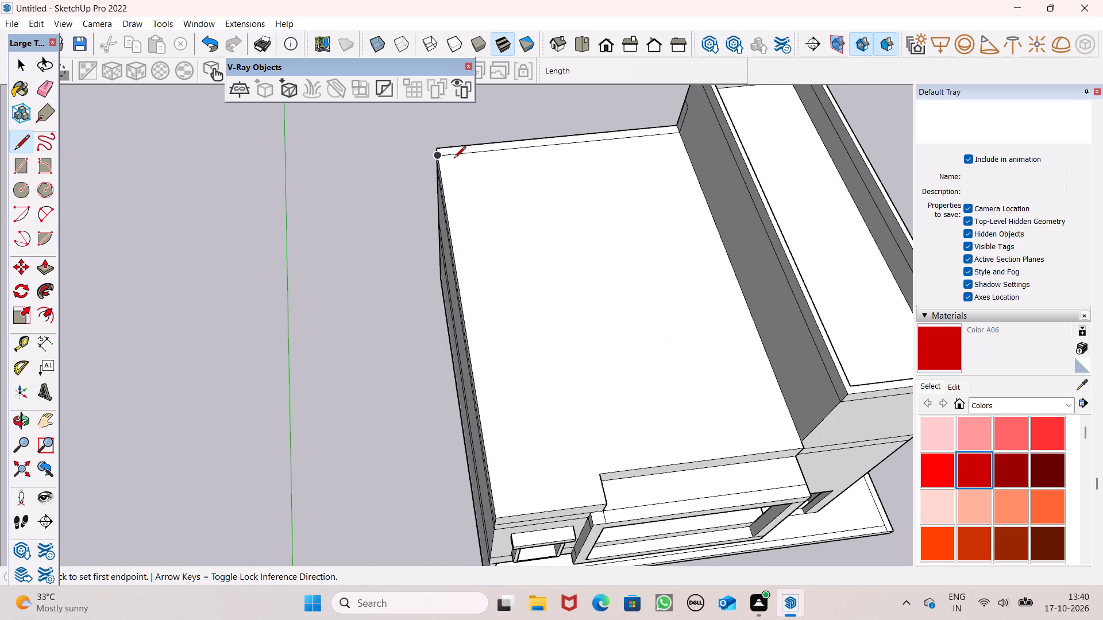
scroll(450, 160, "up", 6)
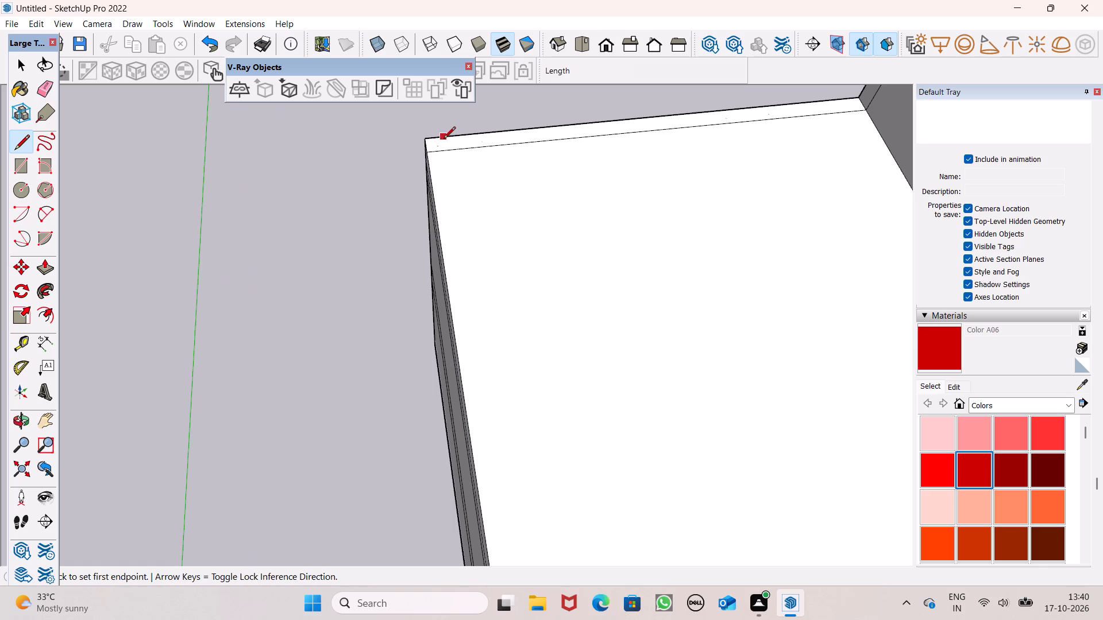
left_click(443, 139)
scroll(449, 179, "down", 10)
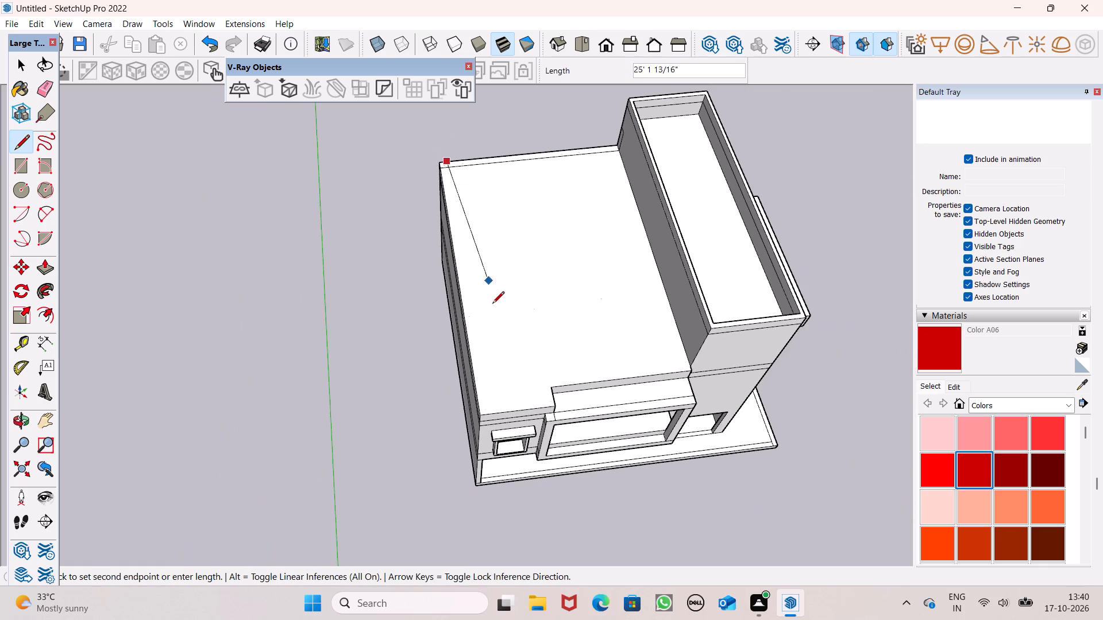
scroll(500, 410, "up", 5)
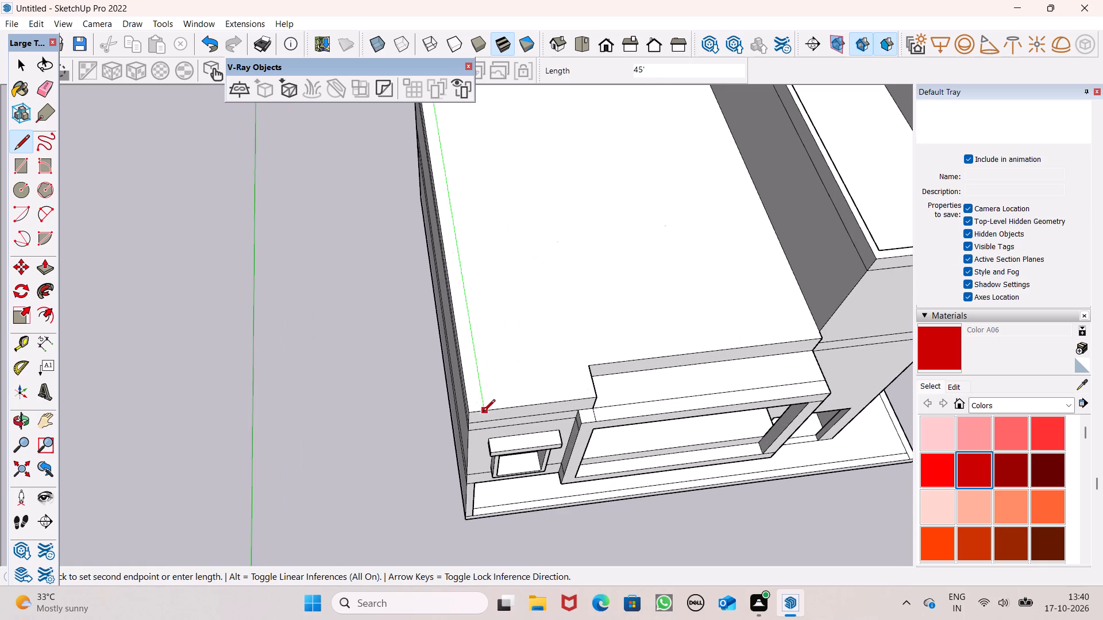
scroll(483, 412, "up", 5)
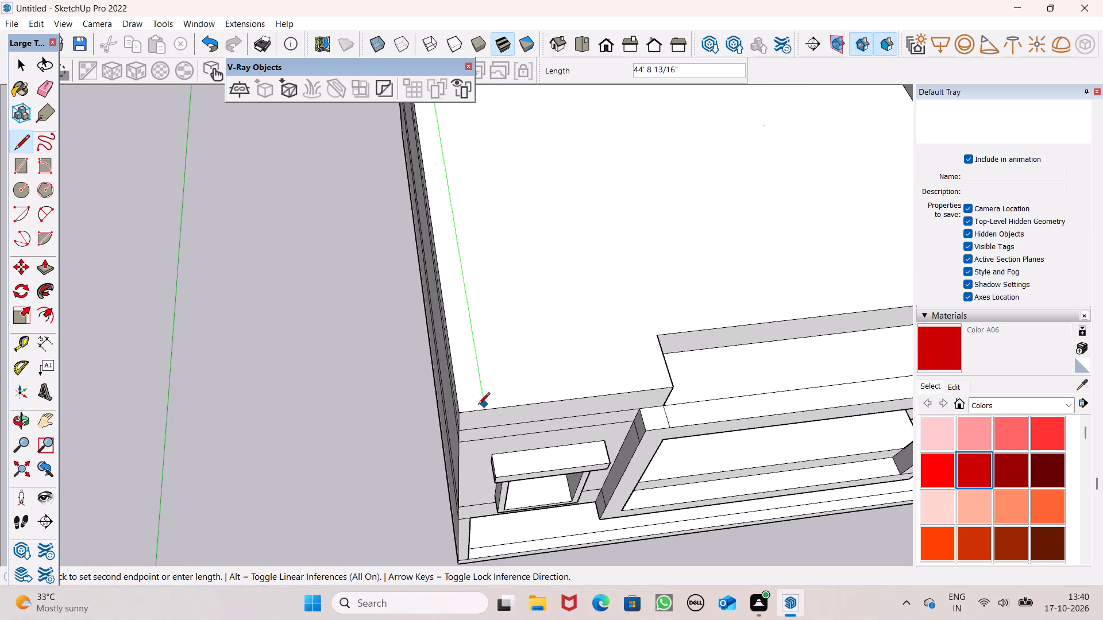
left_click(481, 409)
Examine the lower roof's front corner and stepped front edge, including the strip lines, from several angles.
scroll(550, 378, "down", 4)
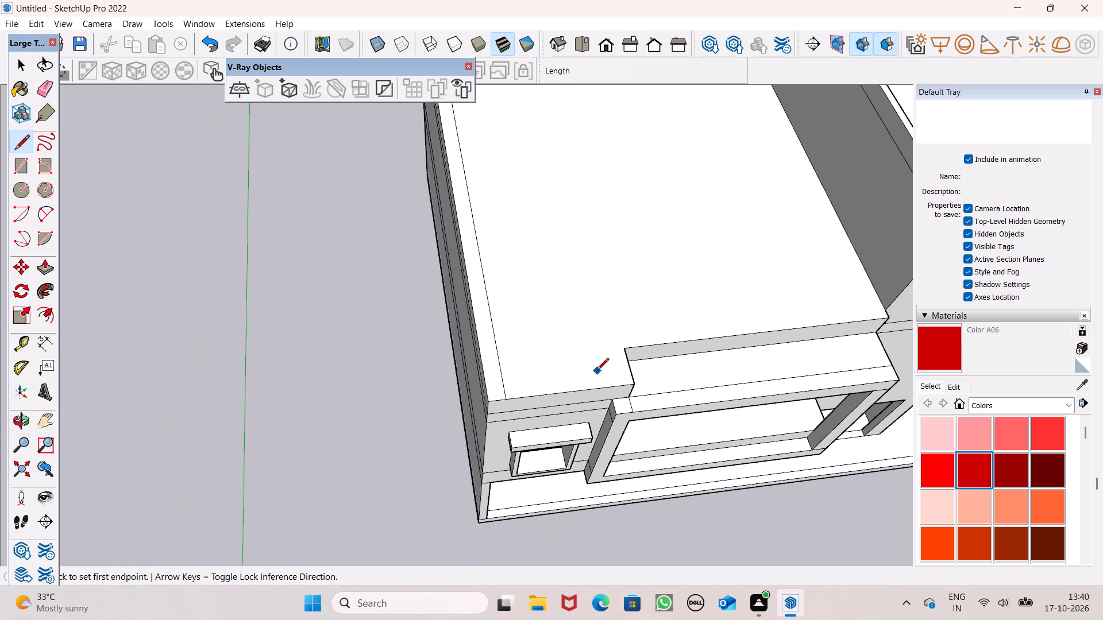
middle_click_drag(609, 371, 581, 421)
scroll(608, 375, "up", 1)
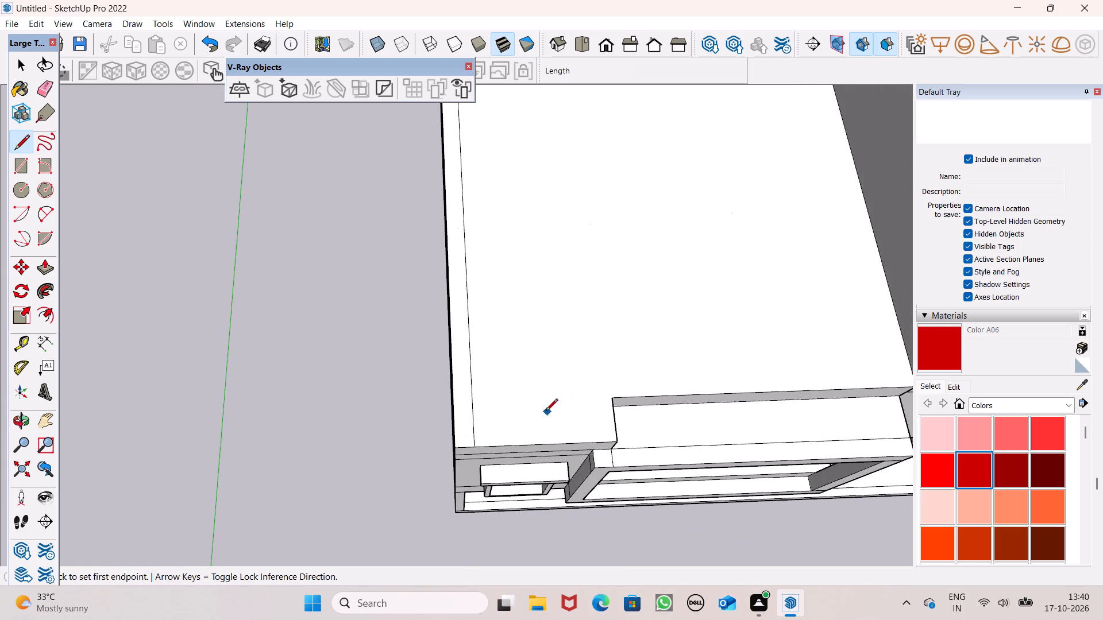
scroll(545, 415, "up", 1)
scroll(495, 469, "up", 2)
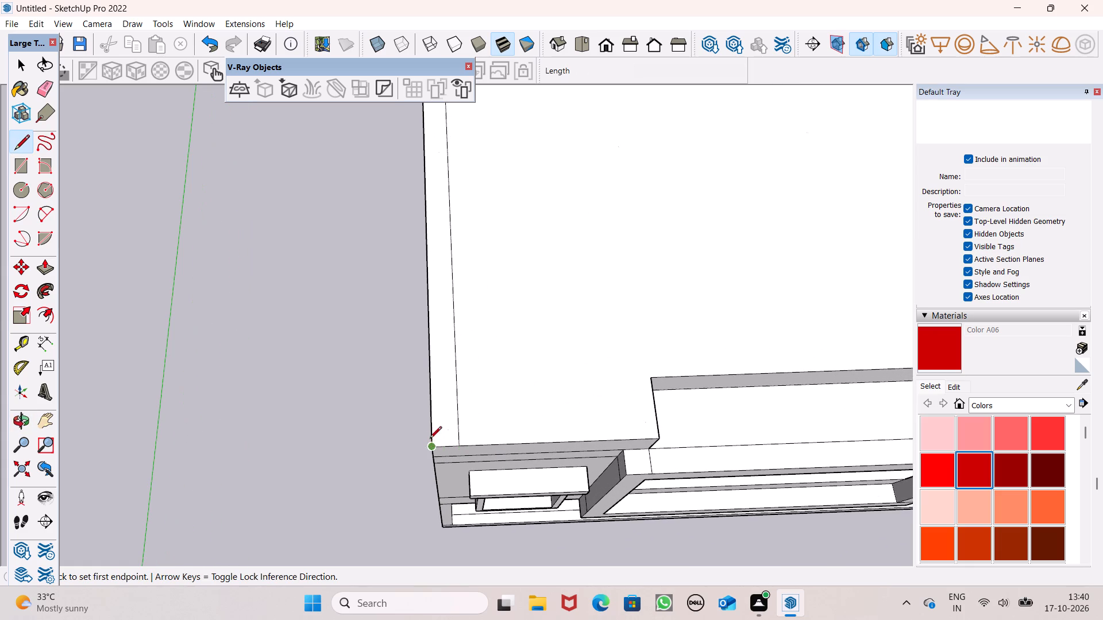
scroll(521, 441, "down", 6)
scroll(570, 448, "down", 3)
middle_click_drag(579, 453, 597, 434)
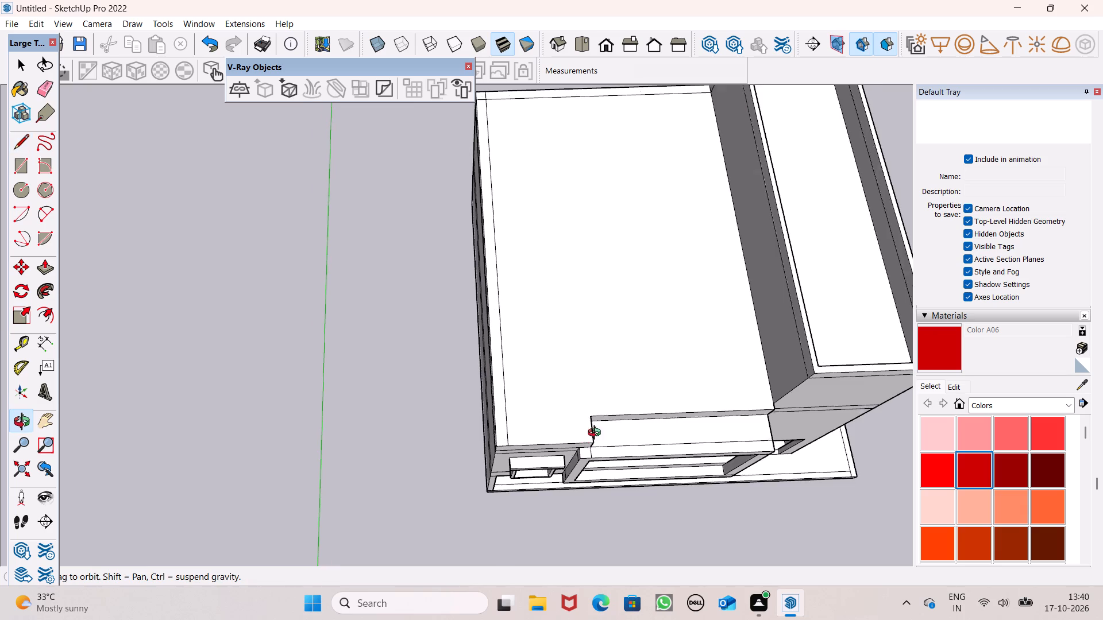
middle_click_drag(597, 434, 659, 396)
scroll(601, 408, "down", 3)
middle_click_drag(592, 427, 663, 385)
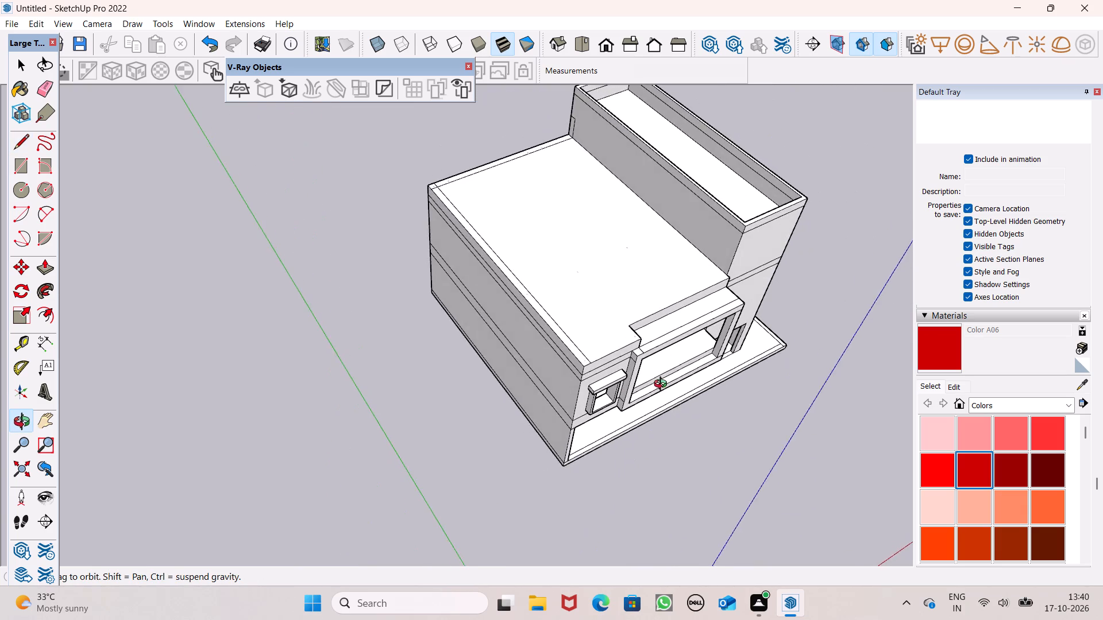
middle_click_drag(663, 385, 539, 331)
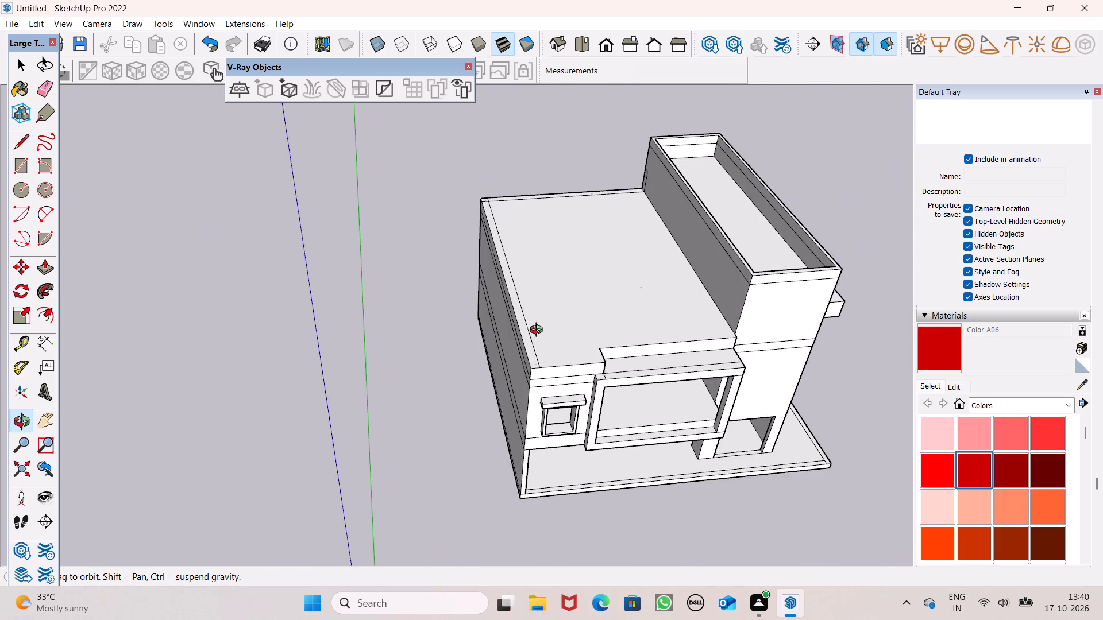
middle_click_drag(539, 331, 667, 261)
scroll(703, 239, "up", 7)
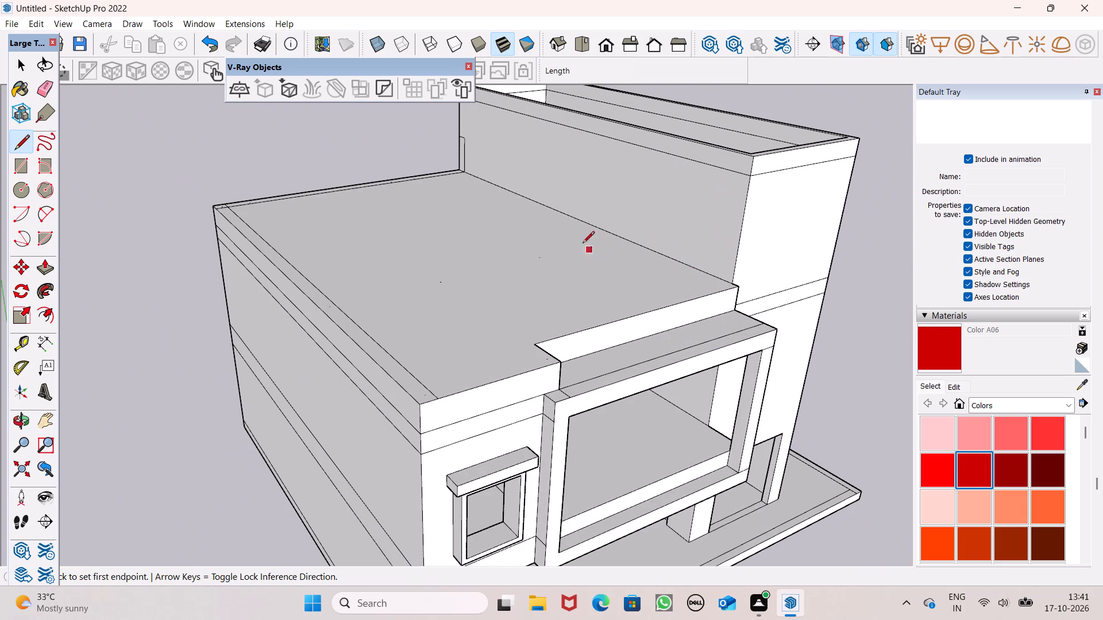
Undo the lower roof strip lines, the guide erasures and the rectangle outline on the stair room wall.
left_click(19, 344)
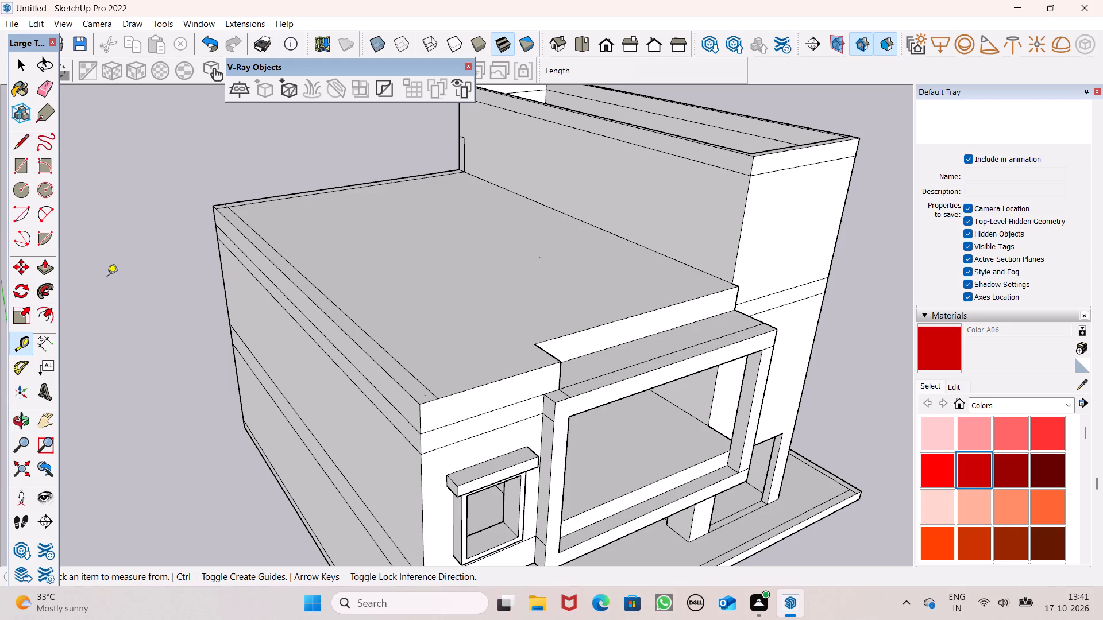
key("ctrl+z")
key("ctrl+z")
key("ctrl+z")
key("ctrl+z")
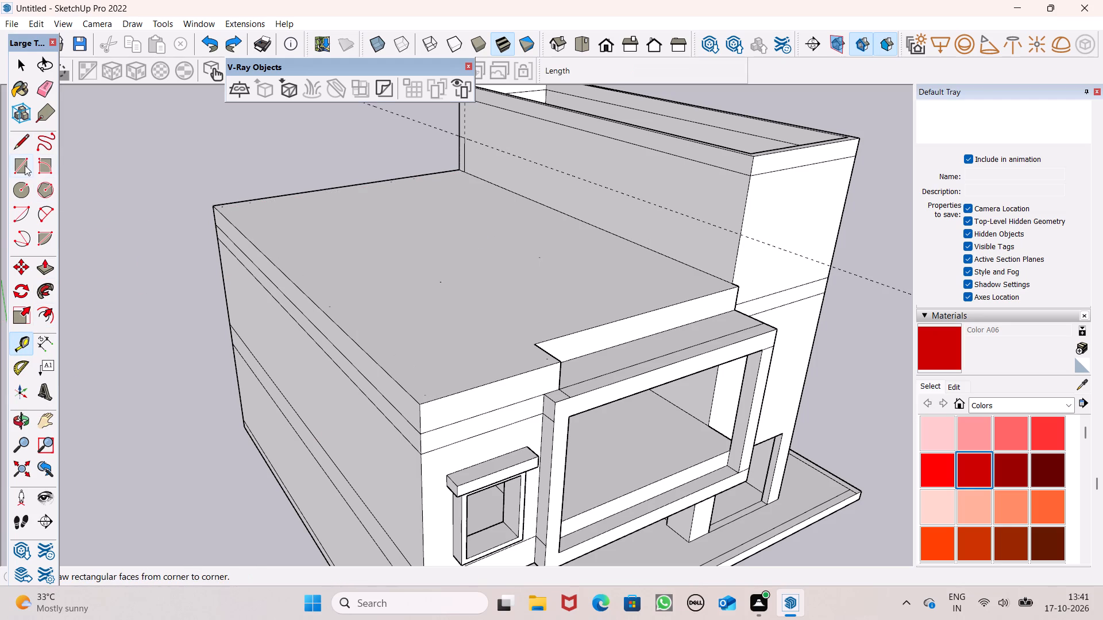
Place a vertical guide on the stair room wall facing the lower roof, 9" in from its front corner edge.
left_click(30, 342)
scroll(658, 257, "up", 1)
middle_click_drag(658, 257, 974, 240)
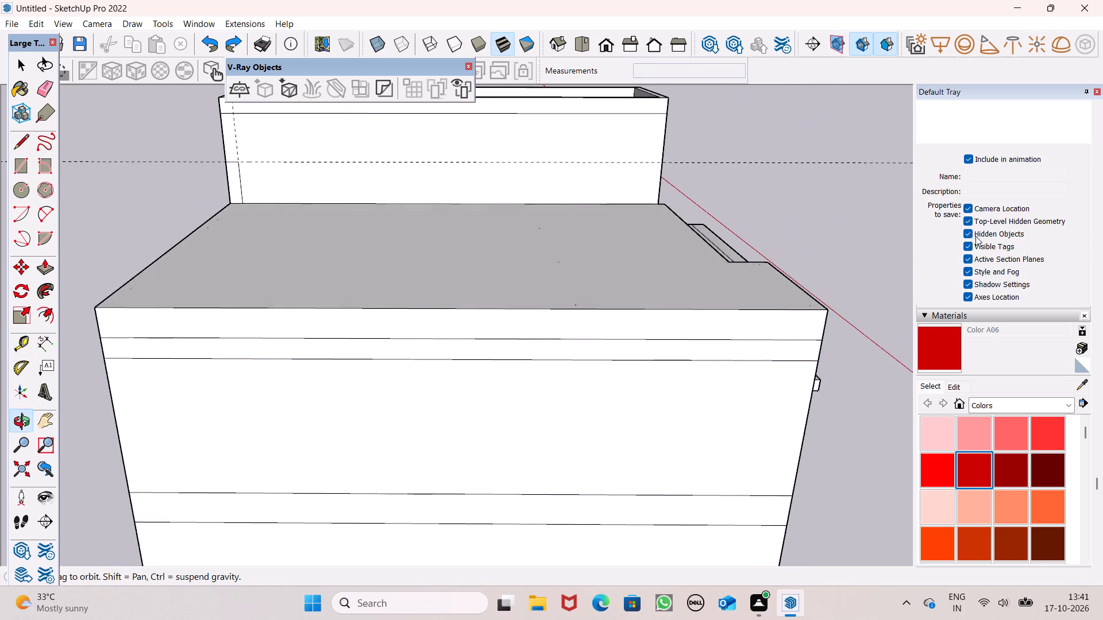
scroll(817, 284, "down", 4)
scroll(789, 192, "up", 4)
scroll(652, 170, "up", 6)
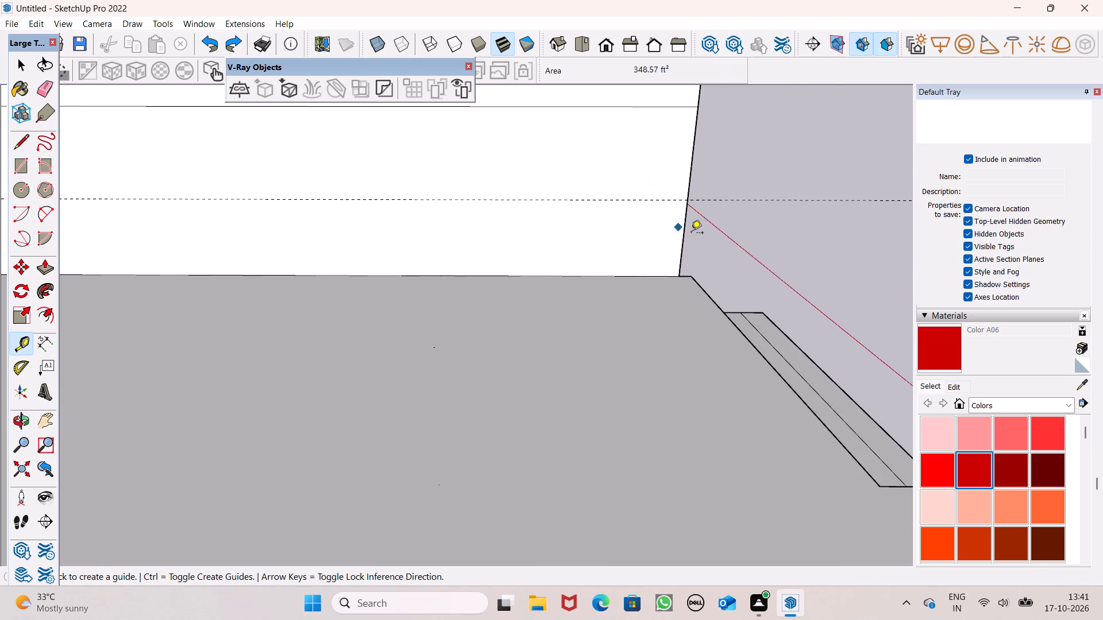
middle_click_drag(696, 237, 635, 271)
scroll(651, 251, "up", 5)
left_click_drag(691, 237, 681, 239)
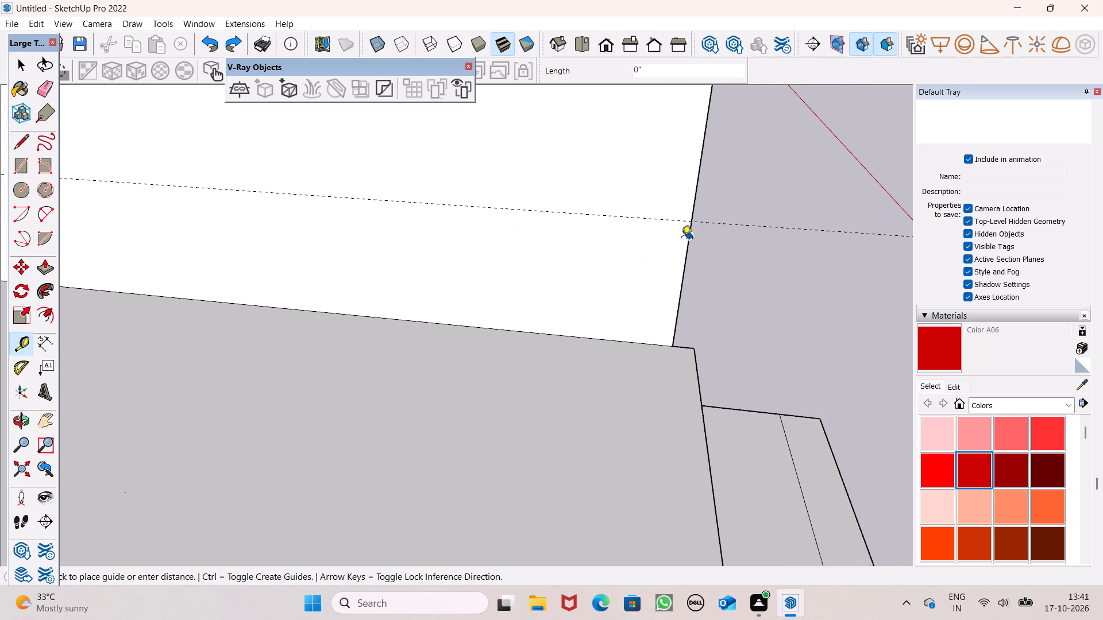
left_click_drag(681, 239, 659, 243)
type("9\"")
key("Return")
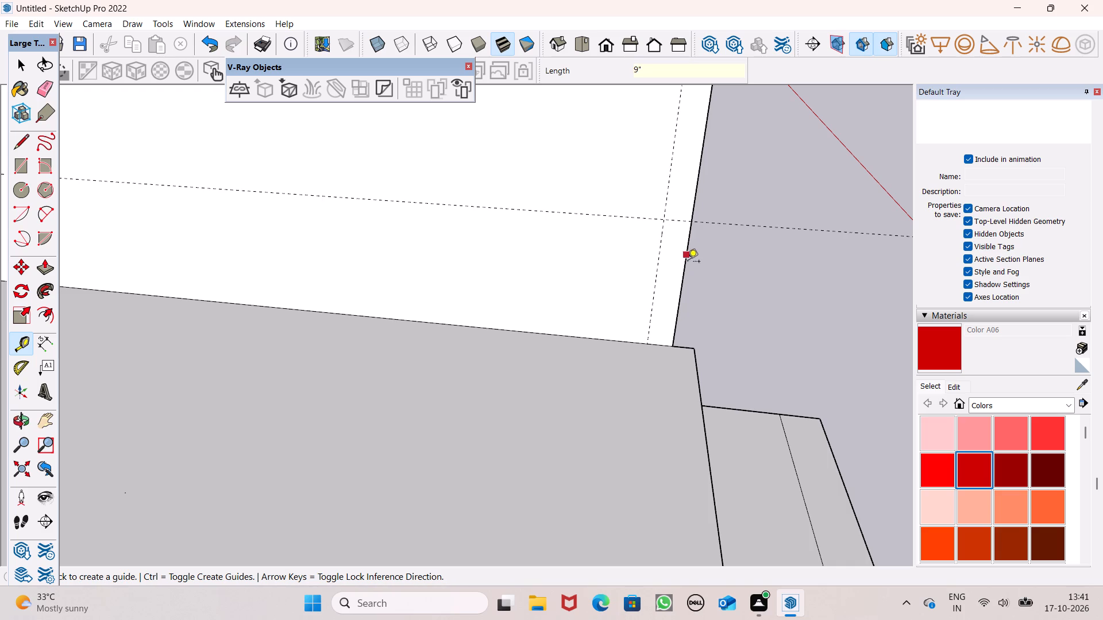
scroll(707, 224, "down", 11)
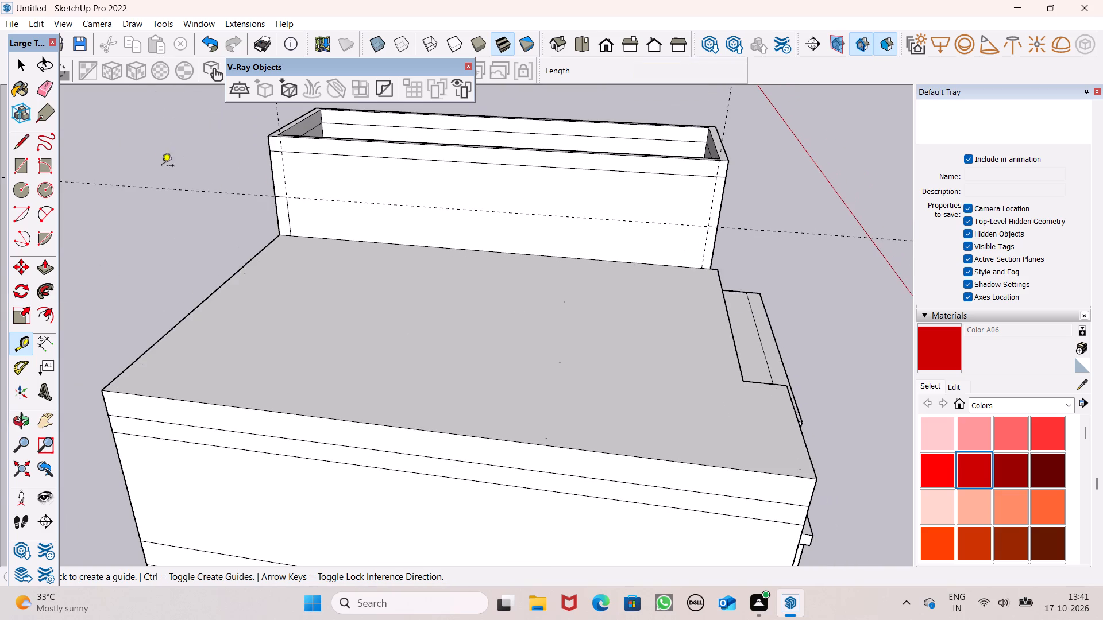
Erase the vertical guide and the short vertical edge near the rear corner of the stair room wall facing the lower roof.
left_click(55, 86)
middle_click_drag(248, 223, 331, 239)
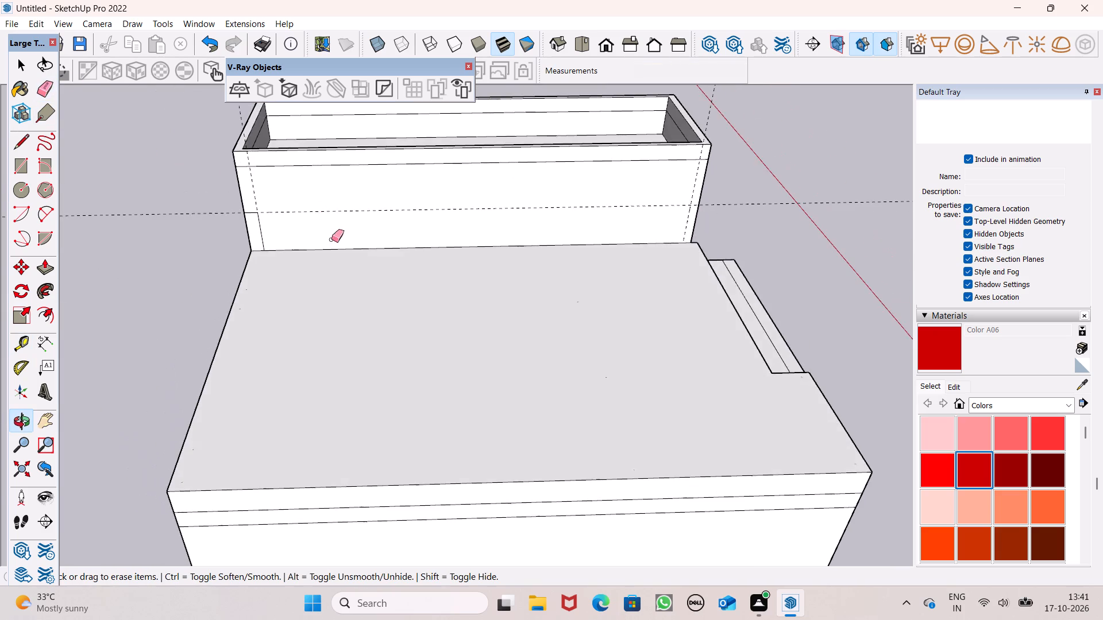
middle_click_drag(331, 239, 322, 269)
scroll(288, 217, "down", 6)
left_click_drag(259, 151, 253, 149)
scroll(263, 223, "up", 6)
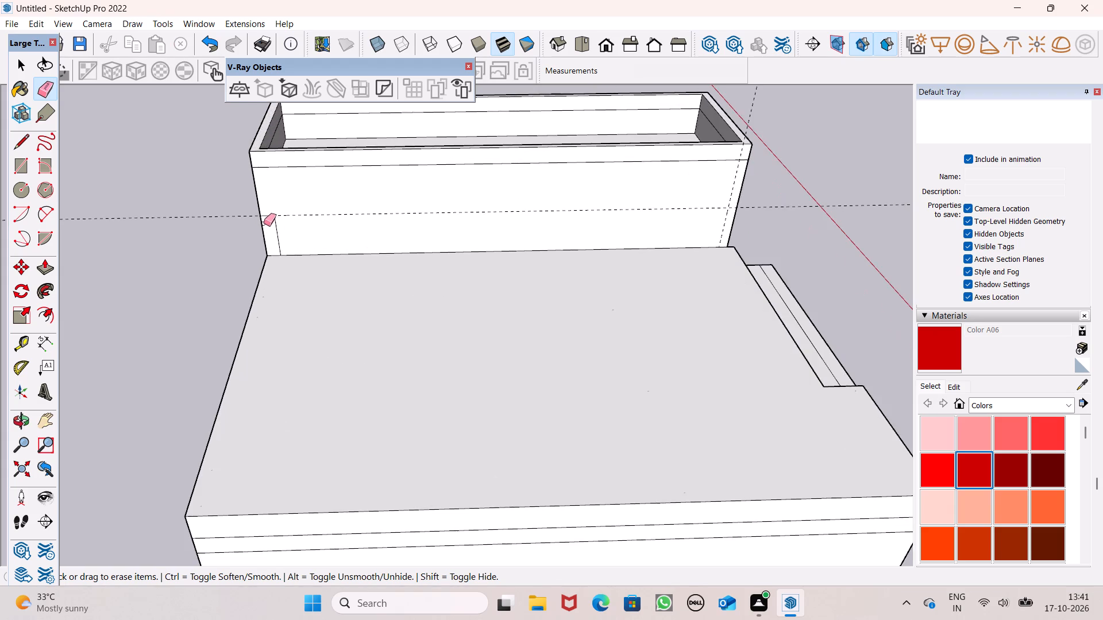
scroll(270, 233, "up", 5)
left_click_drag(281, 218, 278, 223)
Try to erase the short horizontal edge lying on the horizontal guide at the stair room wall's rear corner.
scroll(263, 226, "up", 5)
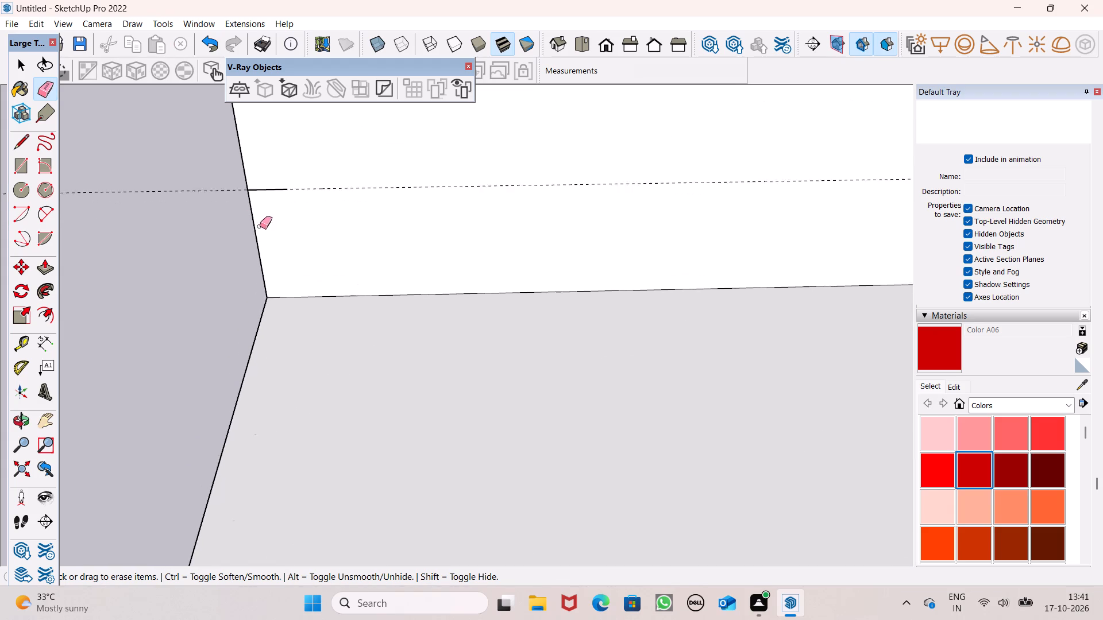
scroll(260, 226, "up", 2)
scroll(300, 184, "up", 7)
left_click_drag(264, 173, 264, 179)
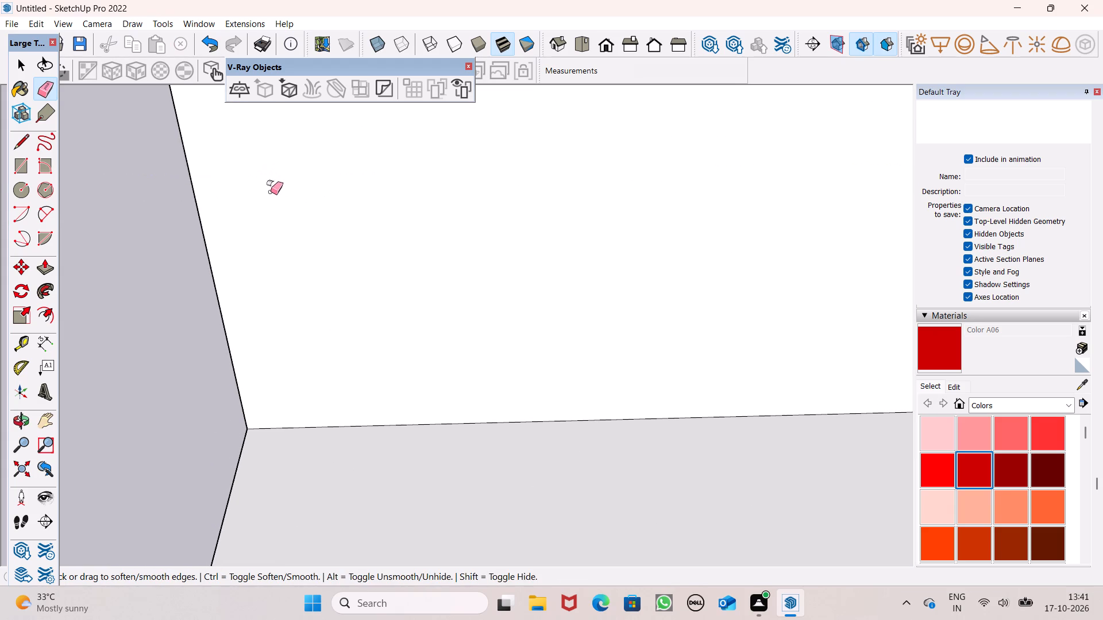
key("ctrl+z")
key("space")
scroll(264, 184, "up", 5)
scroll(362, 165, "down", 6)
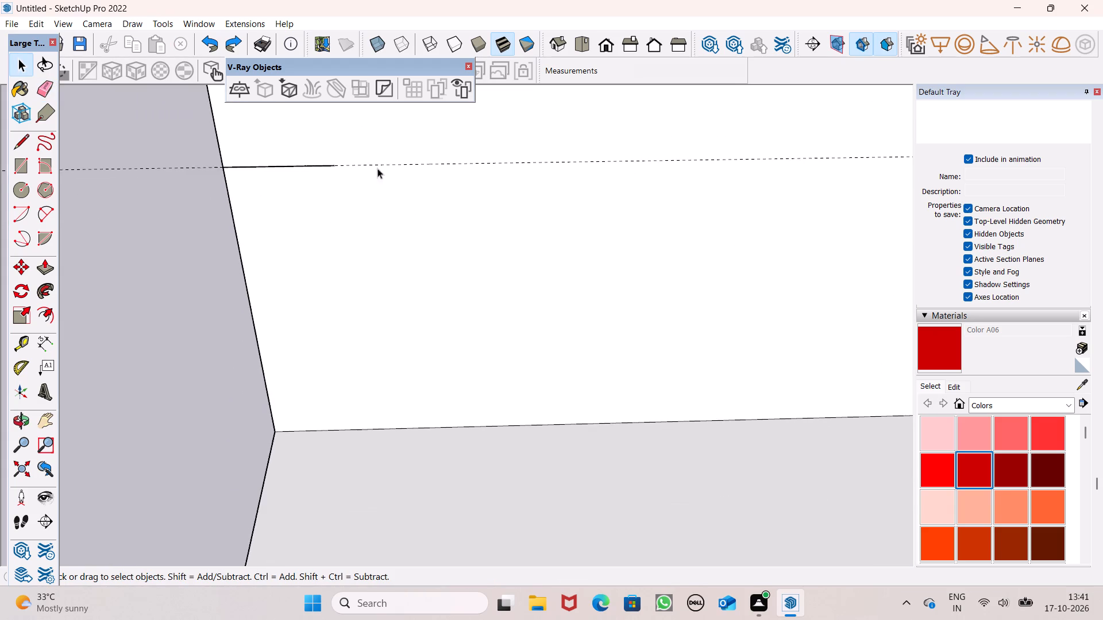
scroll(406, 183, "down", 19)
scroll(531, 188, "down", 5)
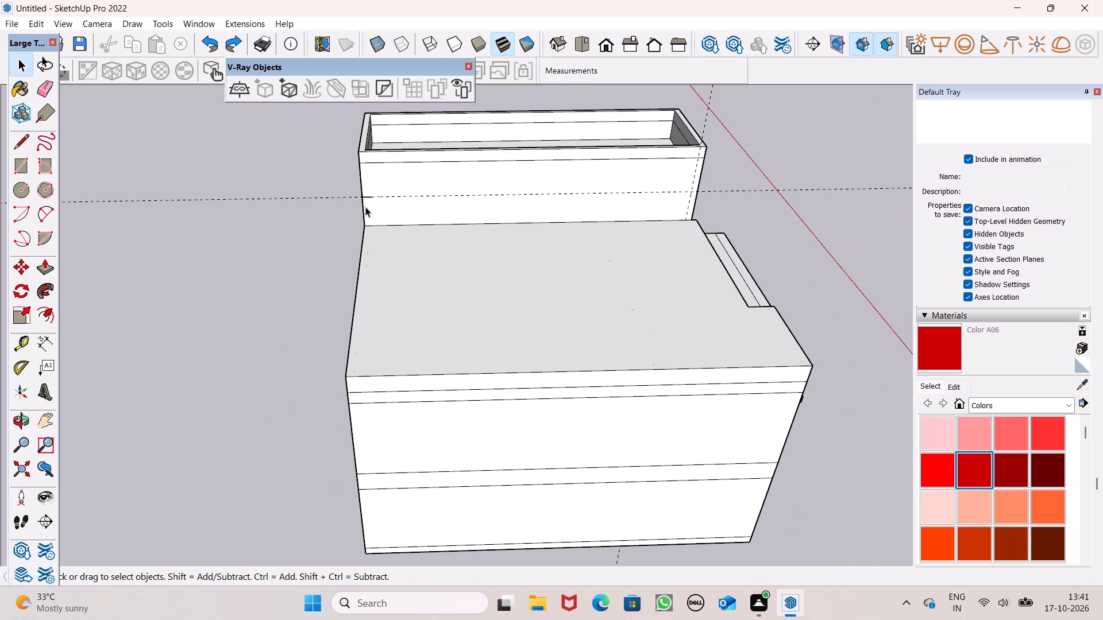
Place a vertical guide on the stair room wall facing the lower roof, 9" in from its rear corner edge.
scroll(329, 195, "up", 5)
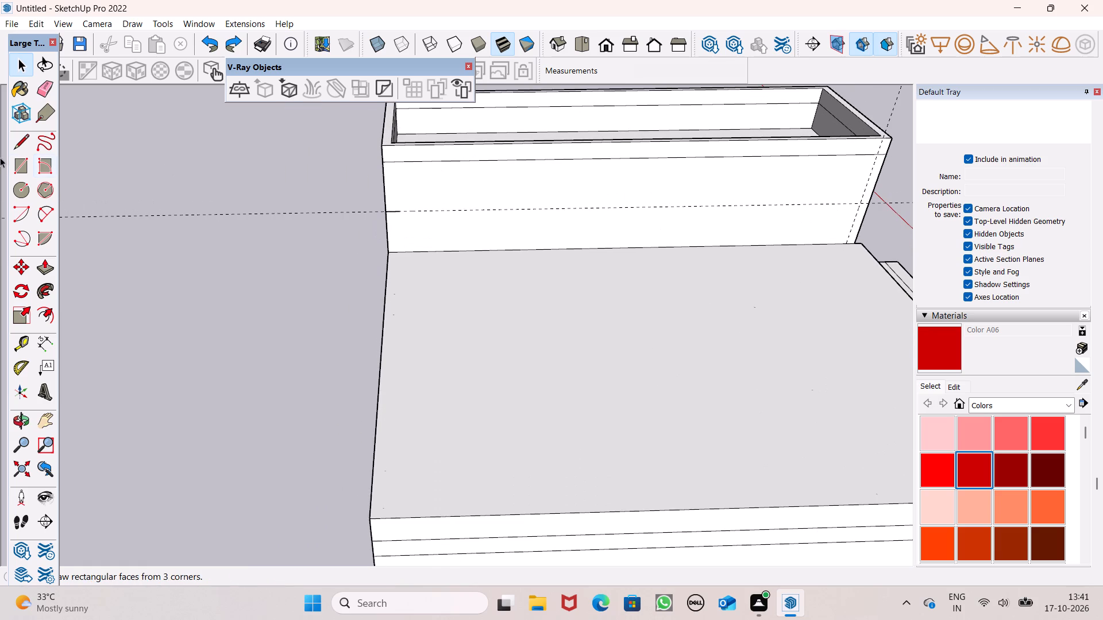
left_click(18, 344)
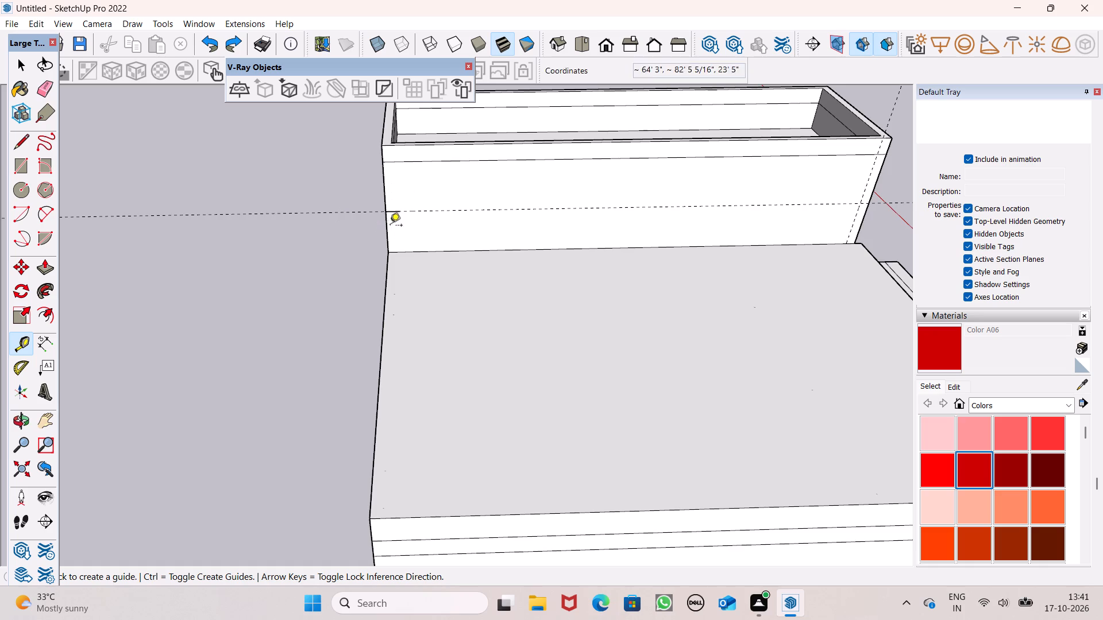
scroll(395, 222, "up", 3)
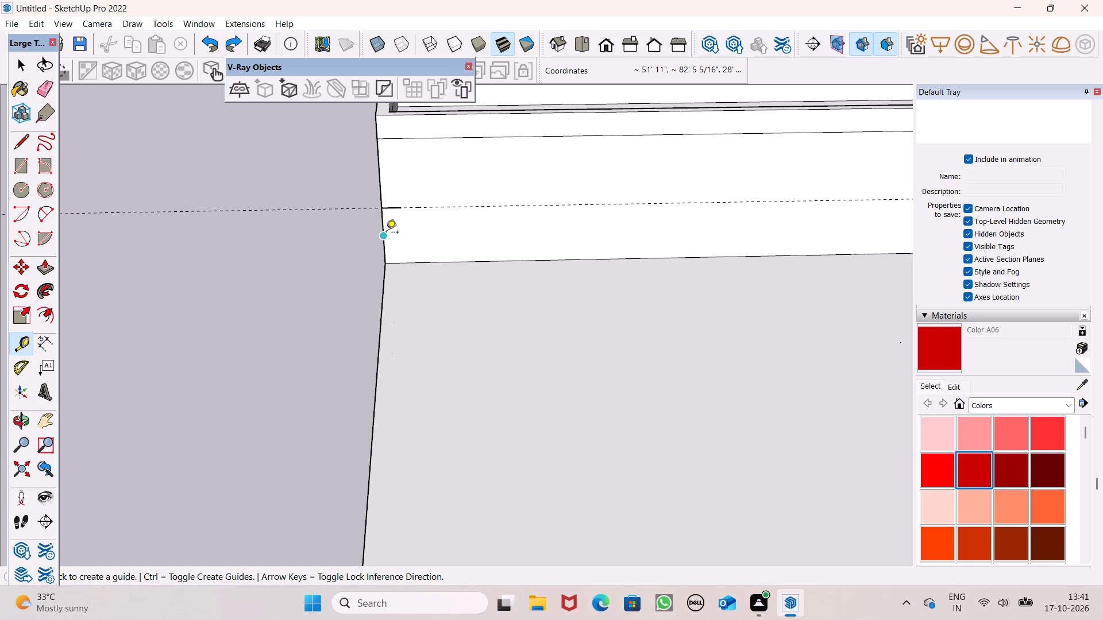
left_click(386, 233)
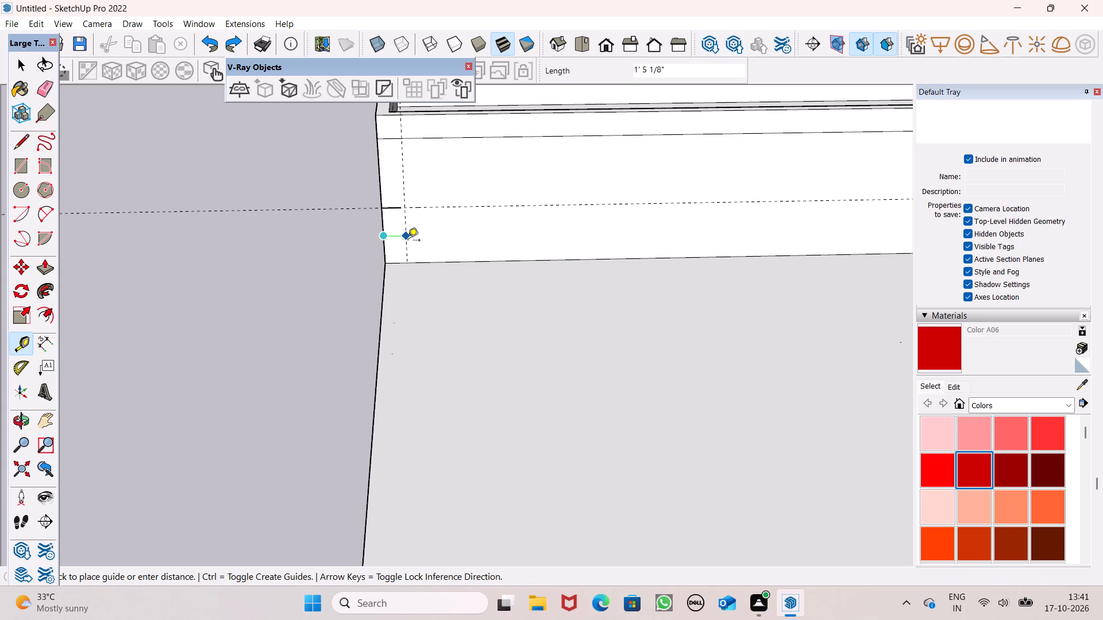
type("9\"")
key("Return")
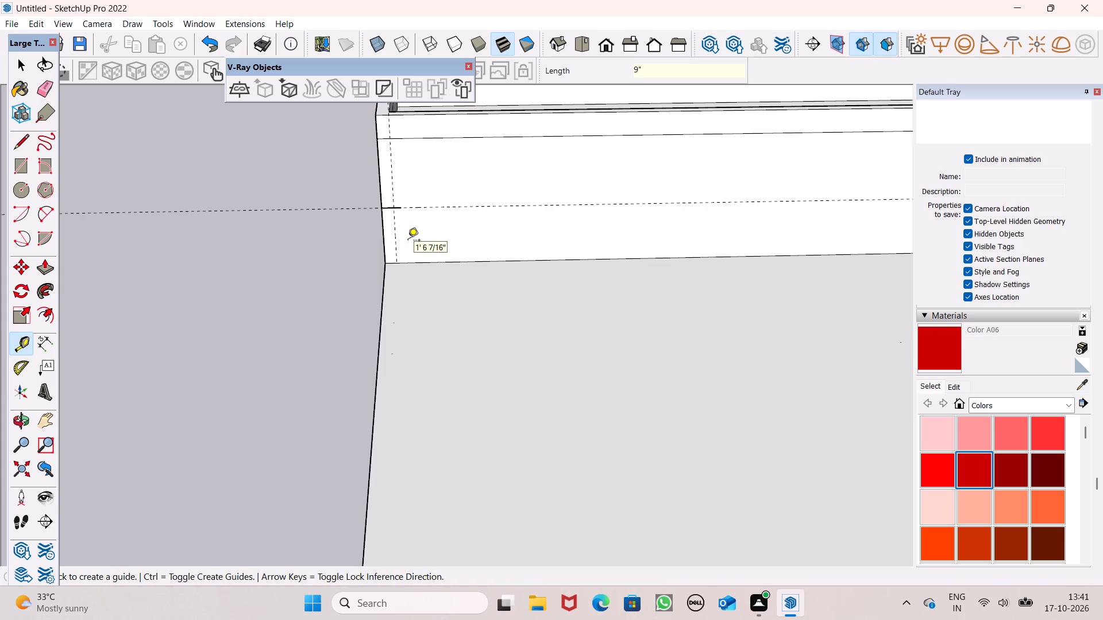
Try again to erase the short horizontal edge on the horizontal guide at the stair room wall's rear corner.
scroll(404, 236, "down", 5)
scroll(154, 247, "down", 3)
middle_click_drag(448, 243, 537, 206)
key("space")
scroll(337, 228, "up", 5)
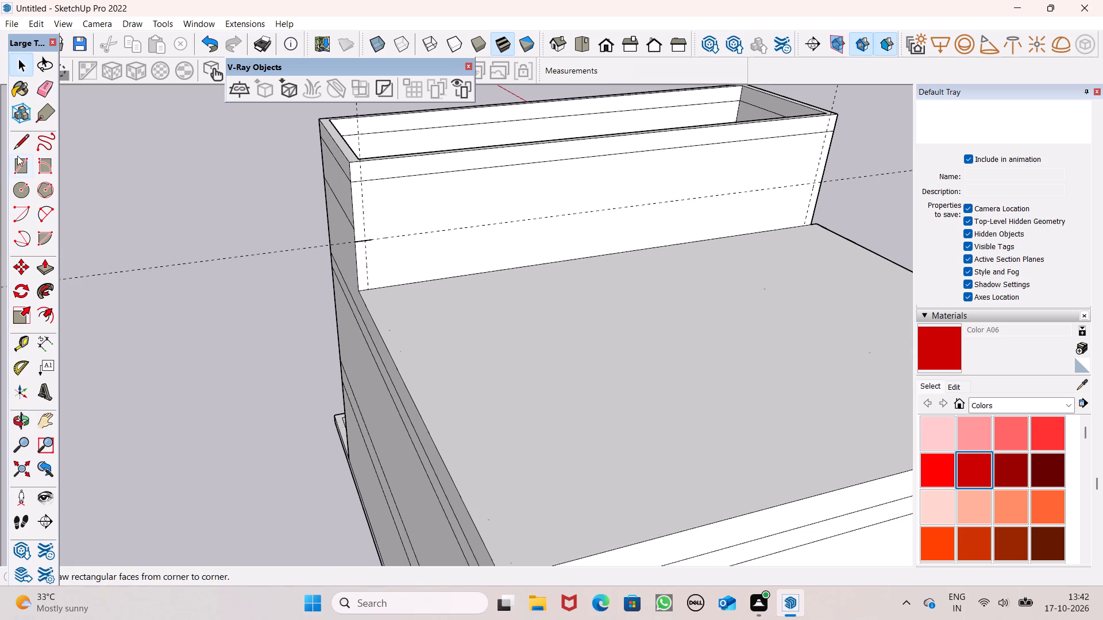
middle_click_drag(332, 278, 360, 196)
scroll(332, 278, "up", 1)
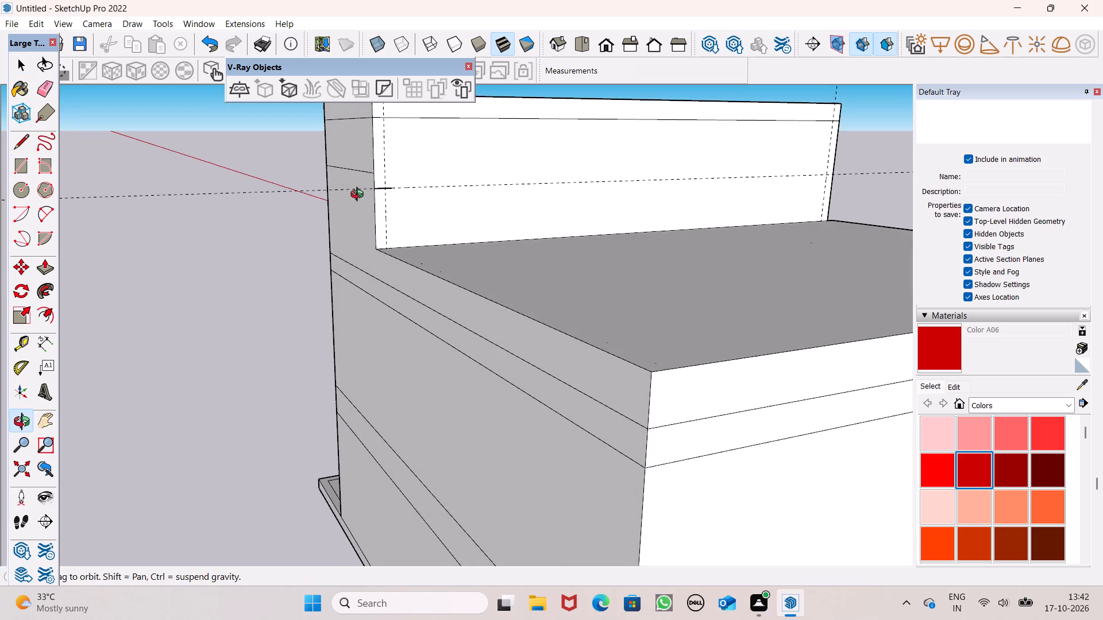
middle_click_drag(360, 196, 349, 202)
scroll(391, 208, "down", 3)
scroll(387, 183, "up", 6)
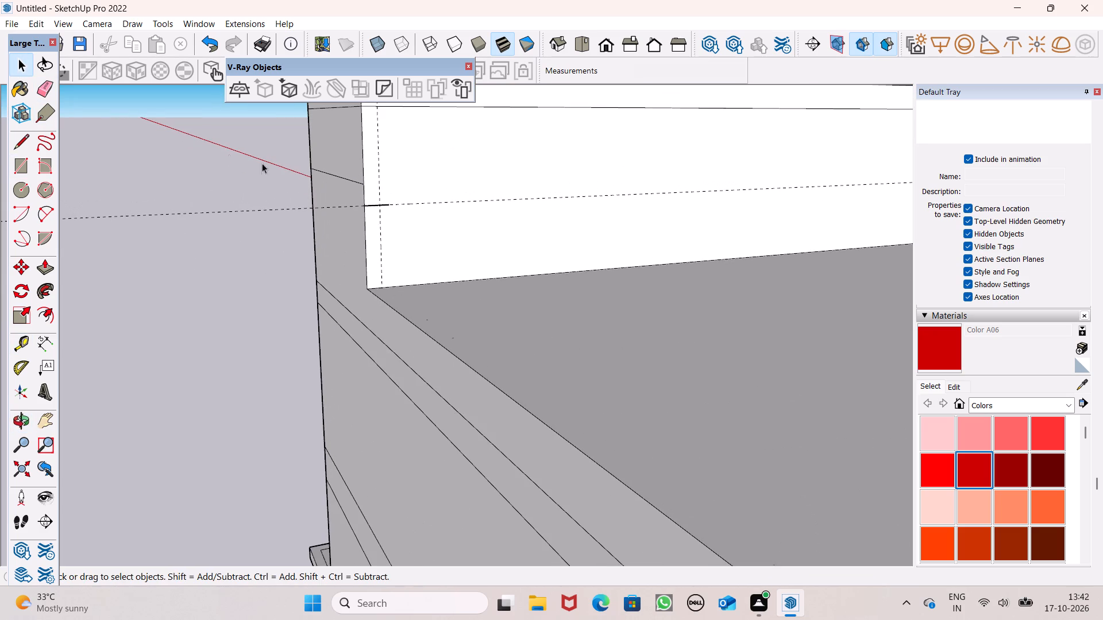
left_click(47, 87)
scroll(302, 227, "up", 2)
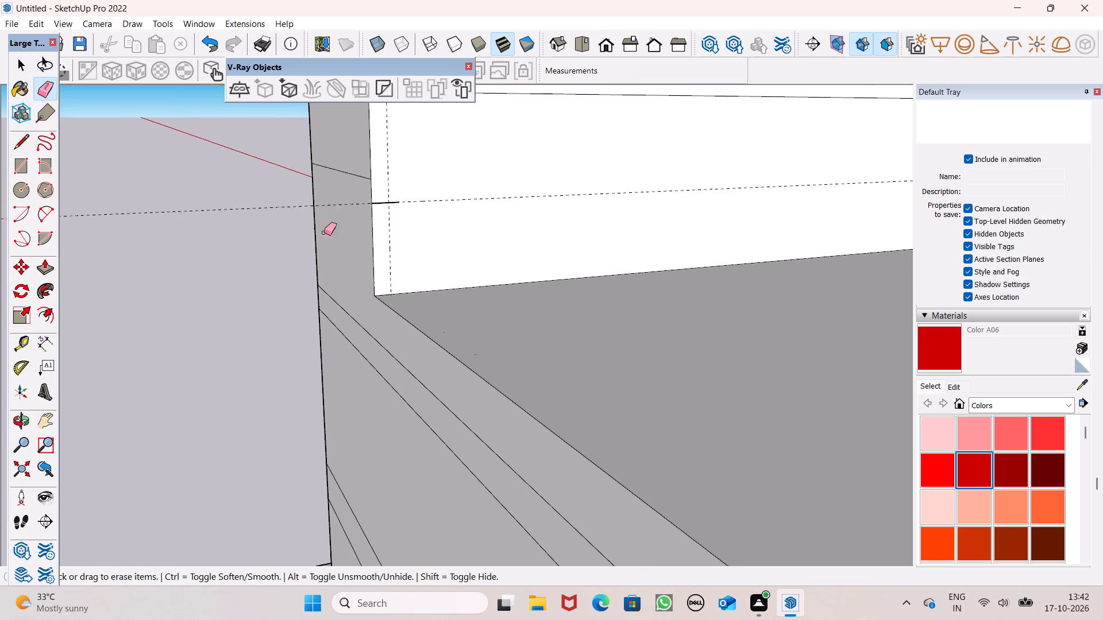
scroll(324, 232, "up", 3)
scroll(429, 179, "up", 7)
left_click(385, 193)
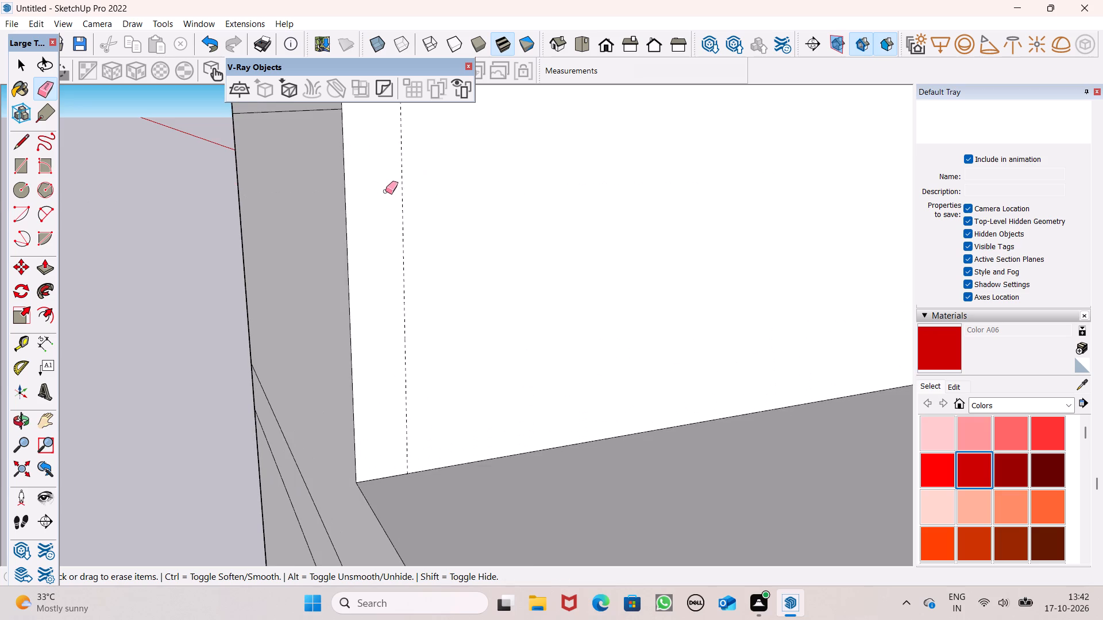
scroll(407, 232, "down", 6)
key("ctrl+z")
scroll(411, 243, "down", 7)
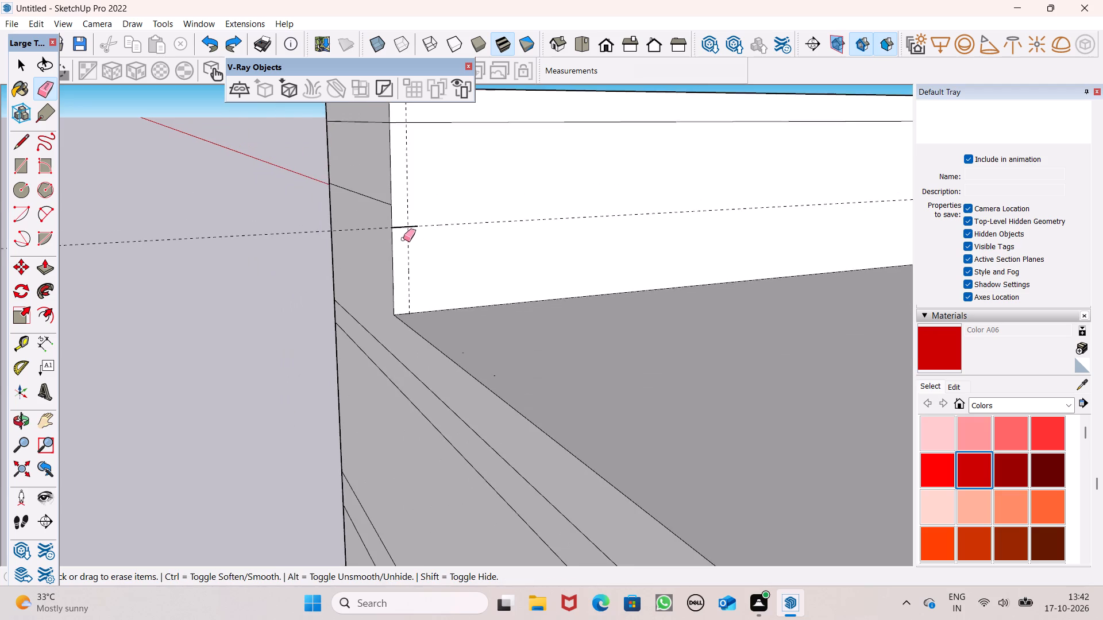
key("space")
Check the height from the lower roof to the horizontal guide along the stair room wall's rear corner edge.
scroll(401, 237, "down", 13)
middle_click_drag(429, 245, 435, 231)
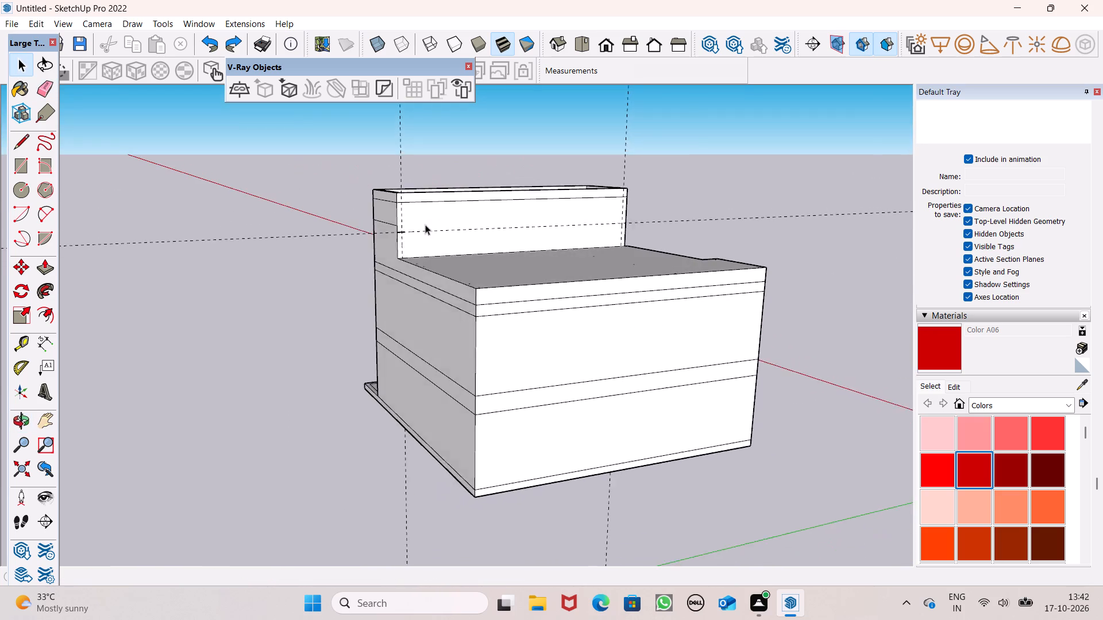
scroll(425, 224, "up", 7)
scroll(421, 227, "down", 10)
scroll(437, 238, "up", 1)
middle_click_drag(437, 241, 325, 273)
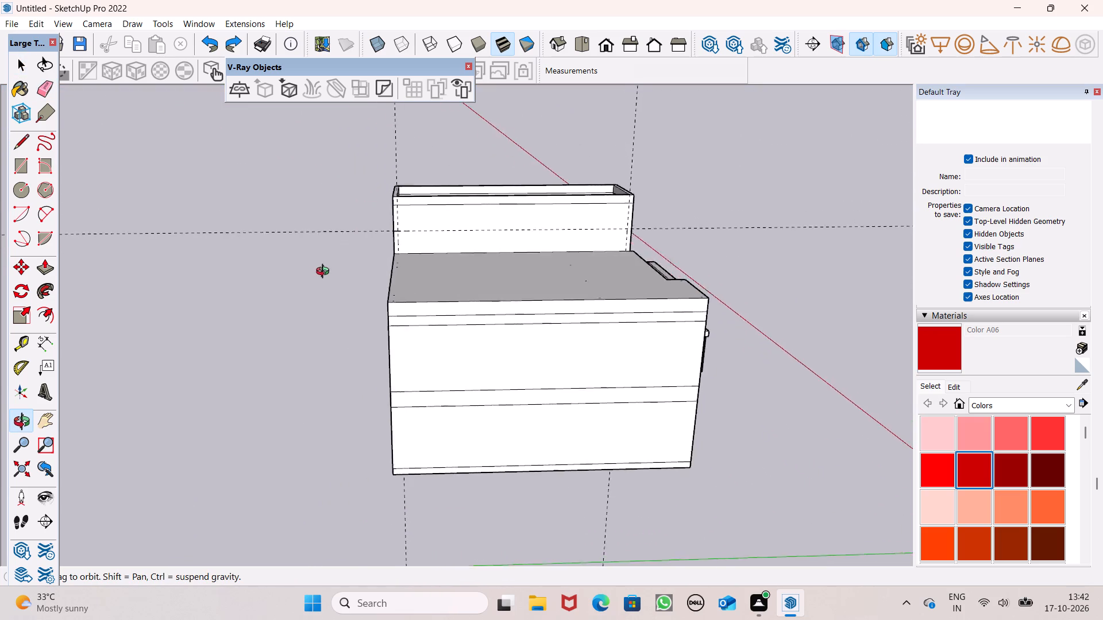
middle_click_drag(325, 273, 419, 284)
scroll(429, 258, "up", 6)
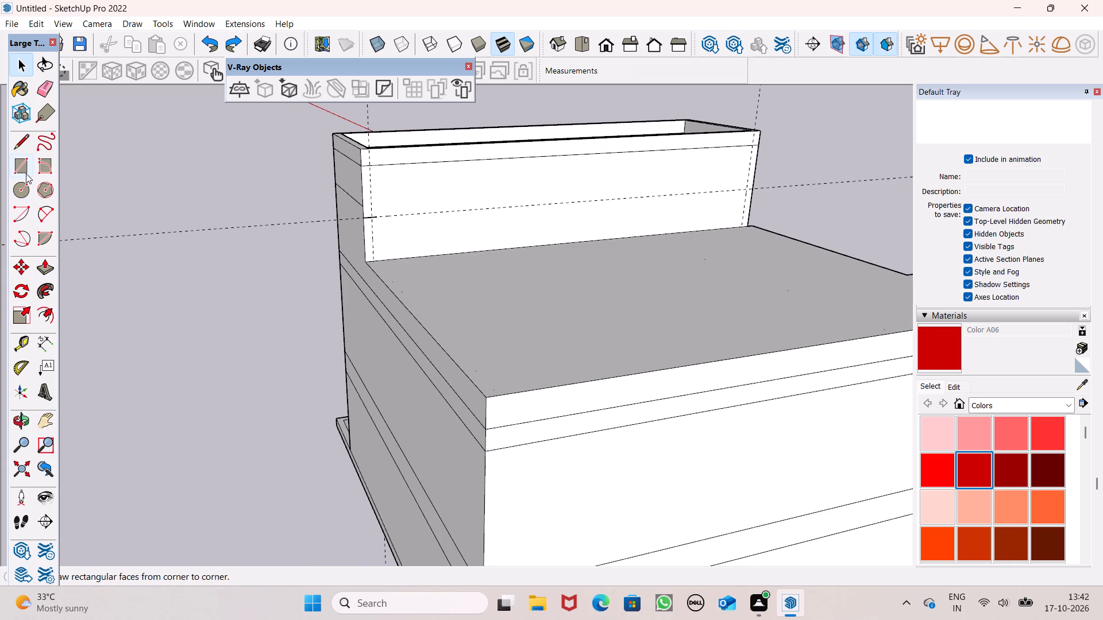
middle_click_drag(304, 219, 375, 219)
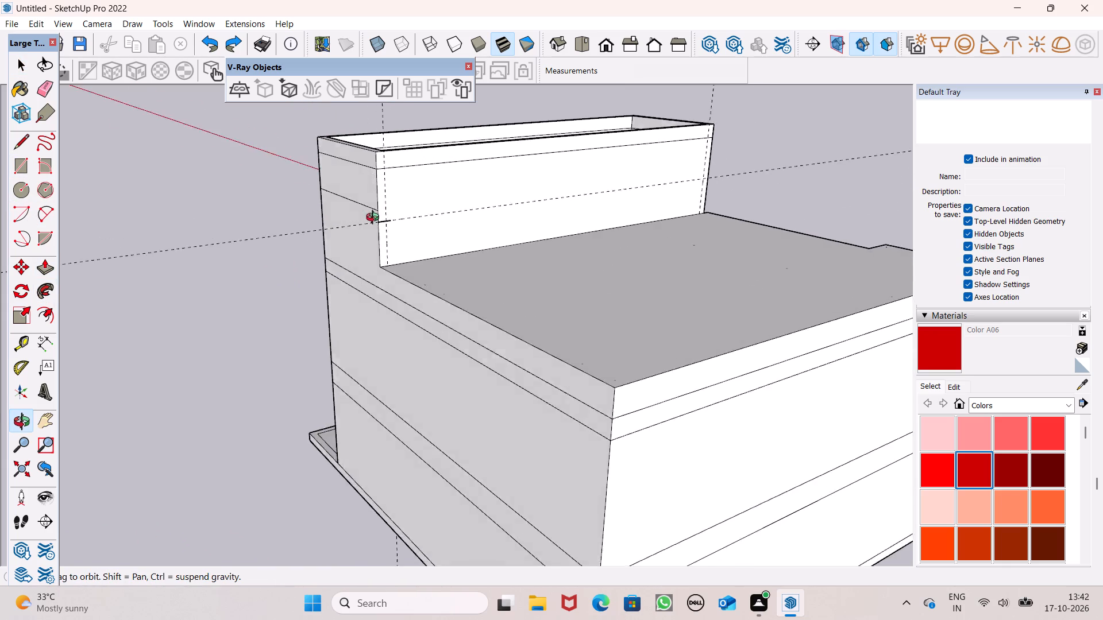
middle_click_drag(375, 219, 420, 206)
scroll(407, 215, "up", 1)
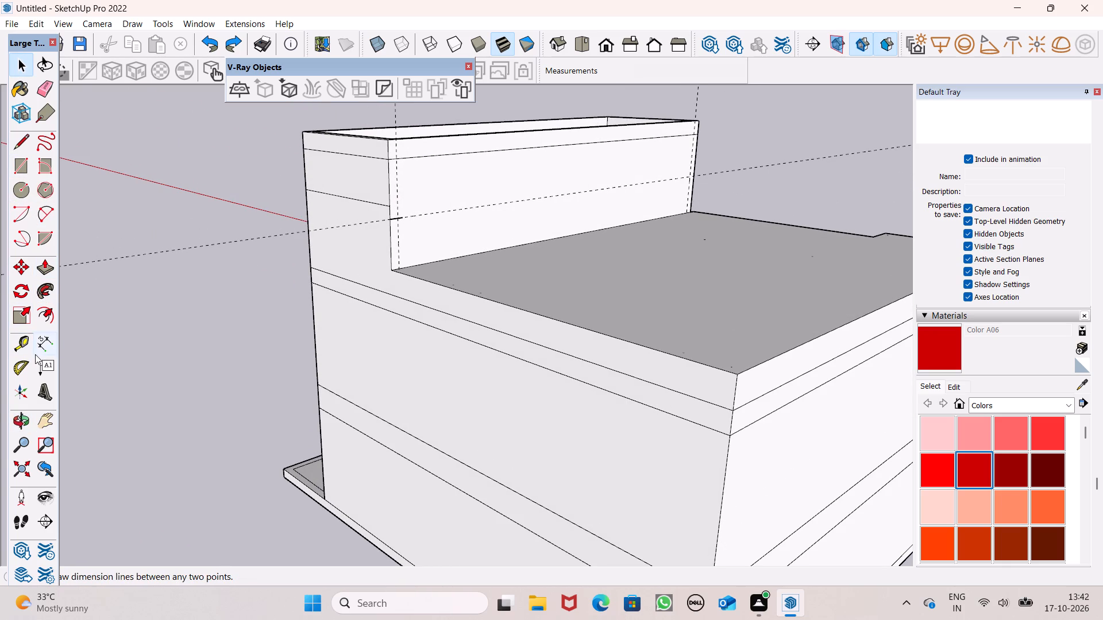
left_click(41, 342)
scroll(339, 250, "up", 5)
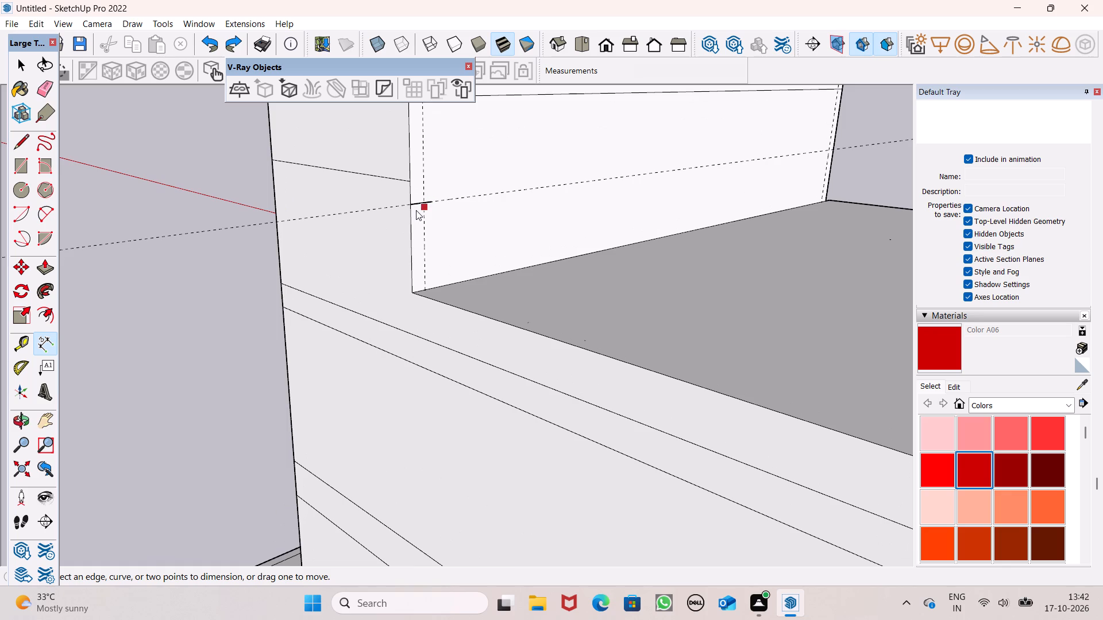
left_click(412, 209)
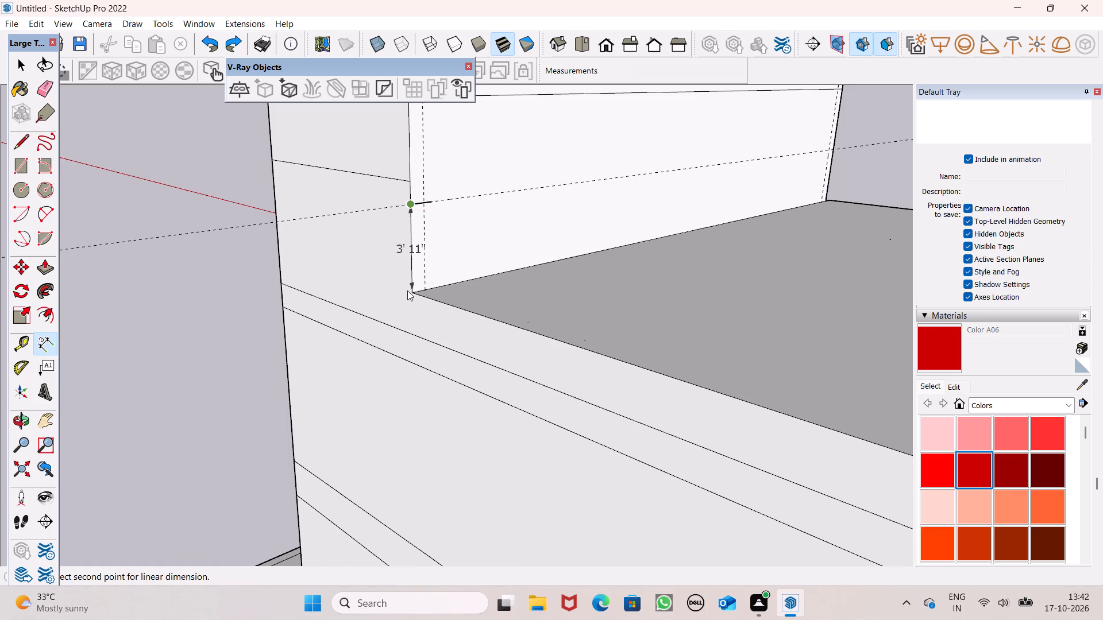
key("space")
Draw a 4' vertical line along the rear 9" guide on the stair room wall, from the horizontal guide down to the lower roof.
scroll(278, 204, "down", 5)
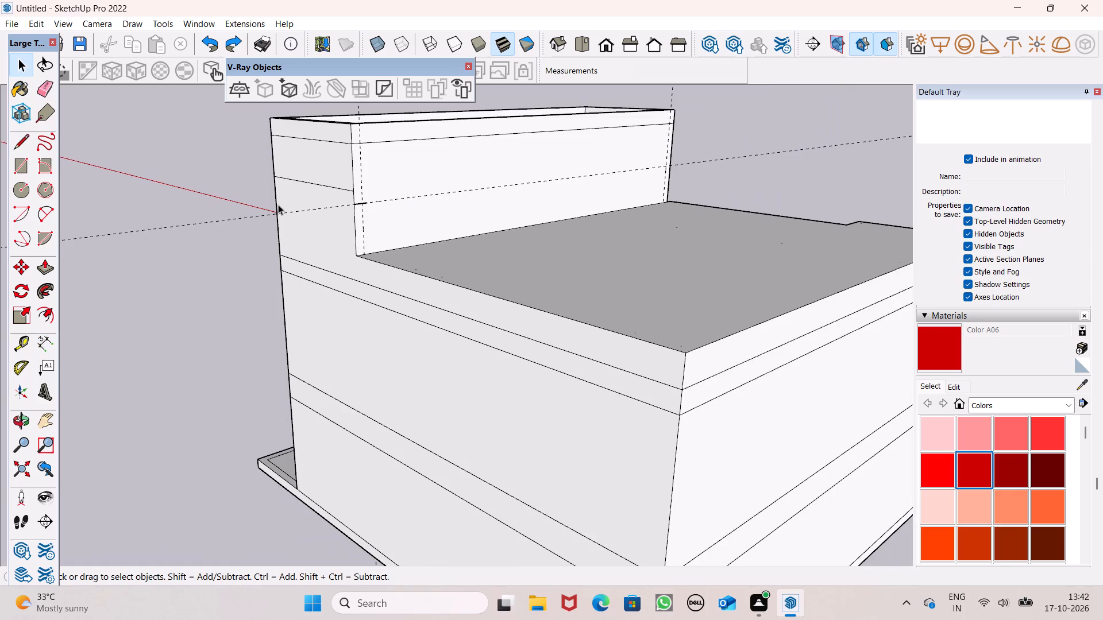
scroll(313, 201, "down", 2)
middle_click_drag(330, 214, 373, 205)
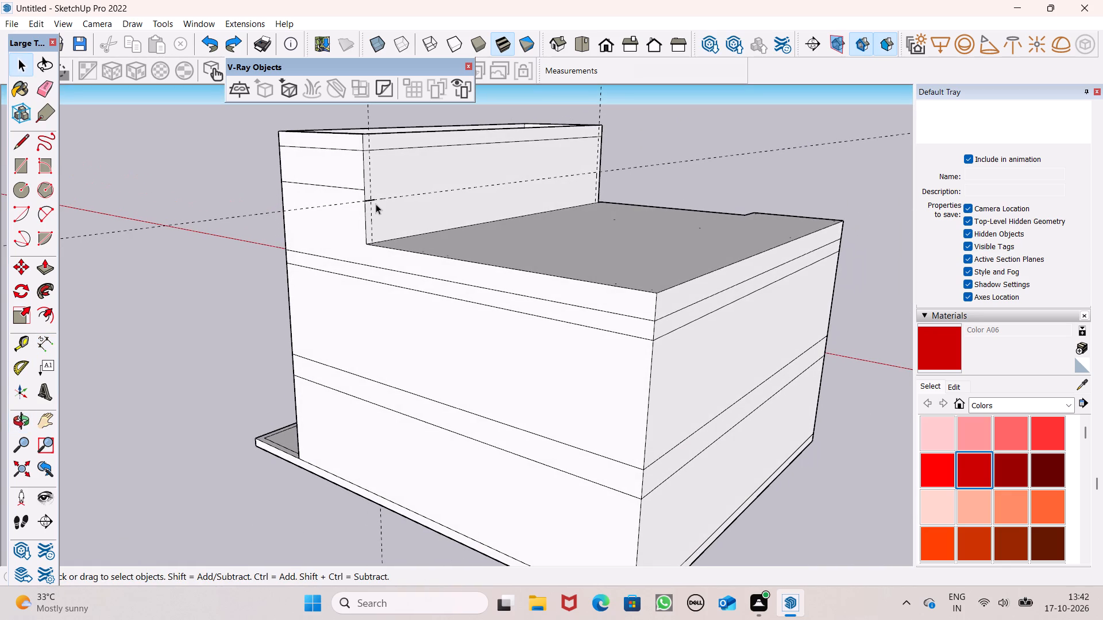
scroll(308, 180, "down", 2)
scroll(402, 211, "up", 6)
scroll(402, 195, "down", 3)
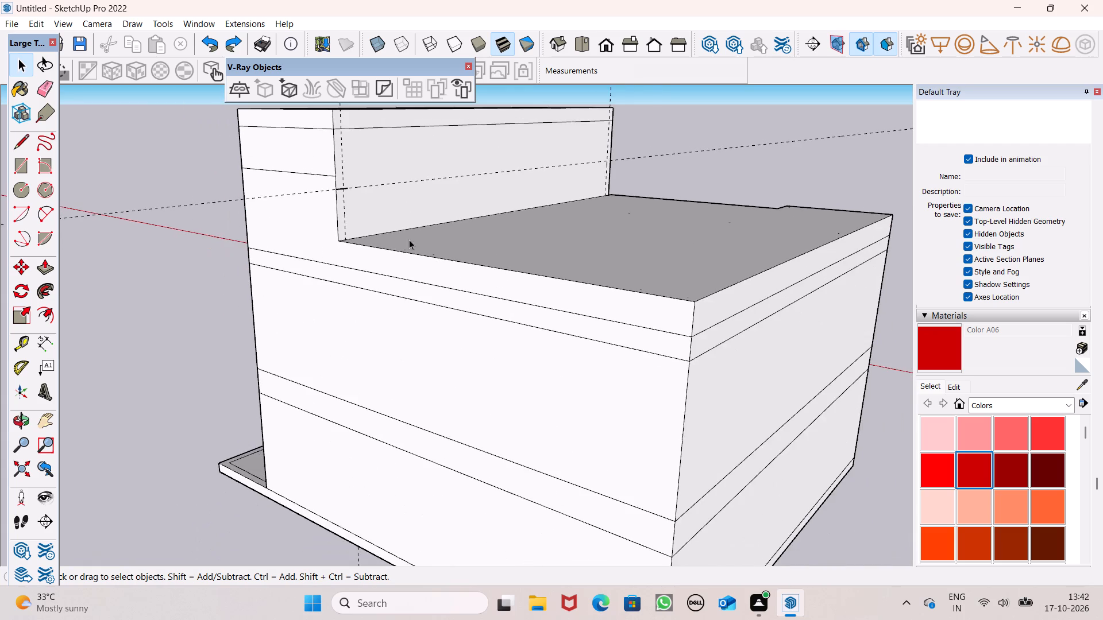
scroll(409, 239, "down", 5)
middle_click_drag(430, 263, 388, 308)
scroll(371, 229, "up", 2)
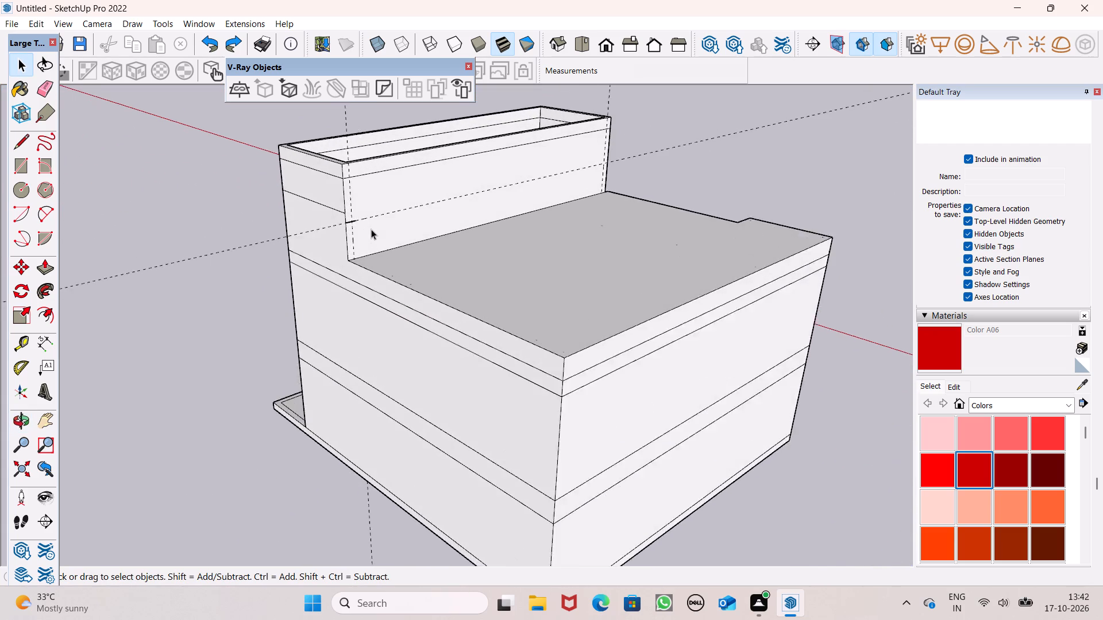
scroll(371, 229, "up", 3)
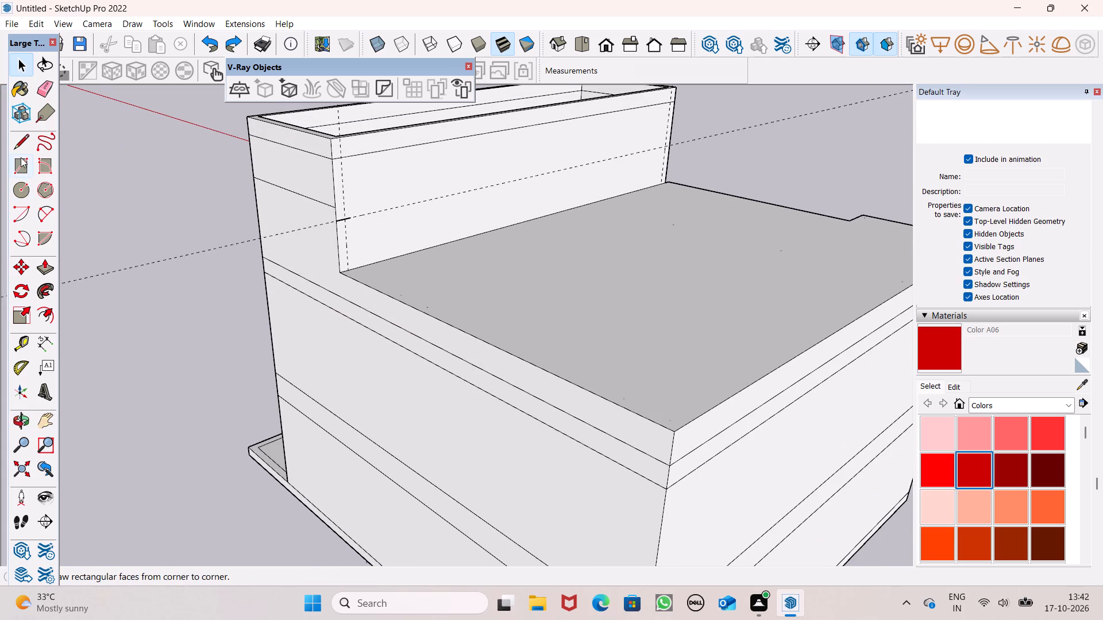
left_click(21, 147)
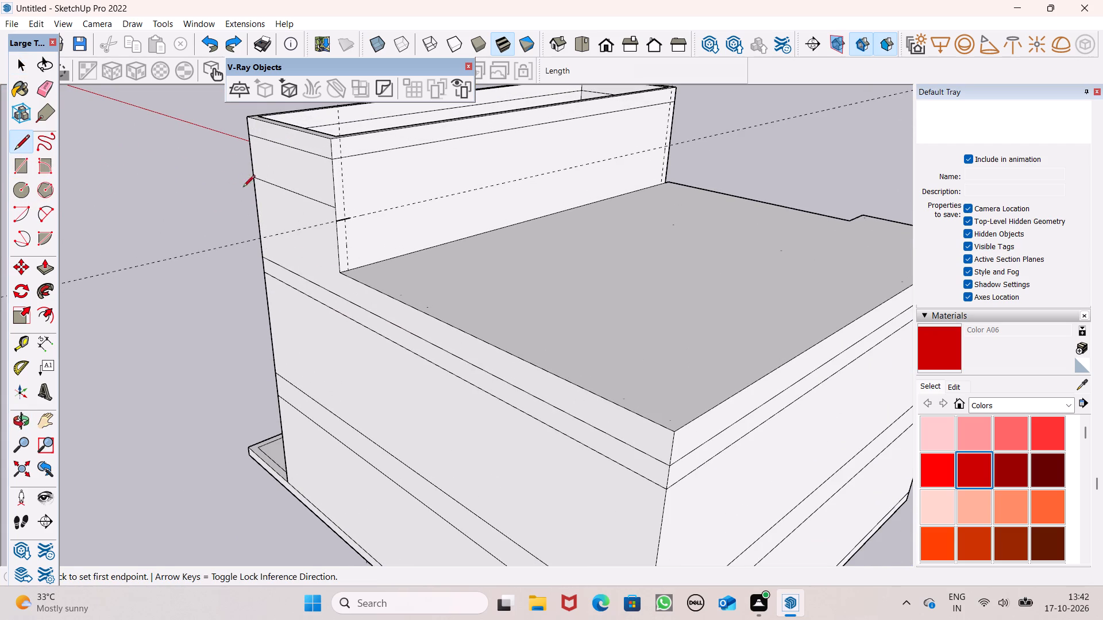
scroll(305, 196, "up", 5)
middle_click_drag(353, 259, 294, 256)
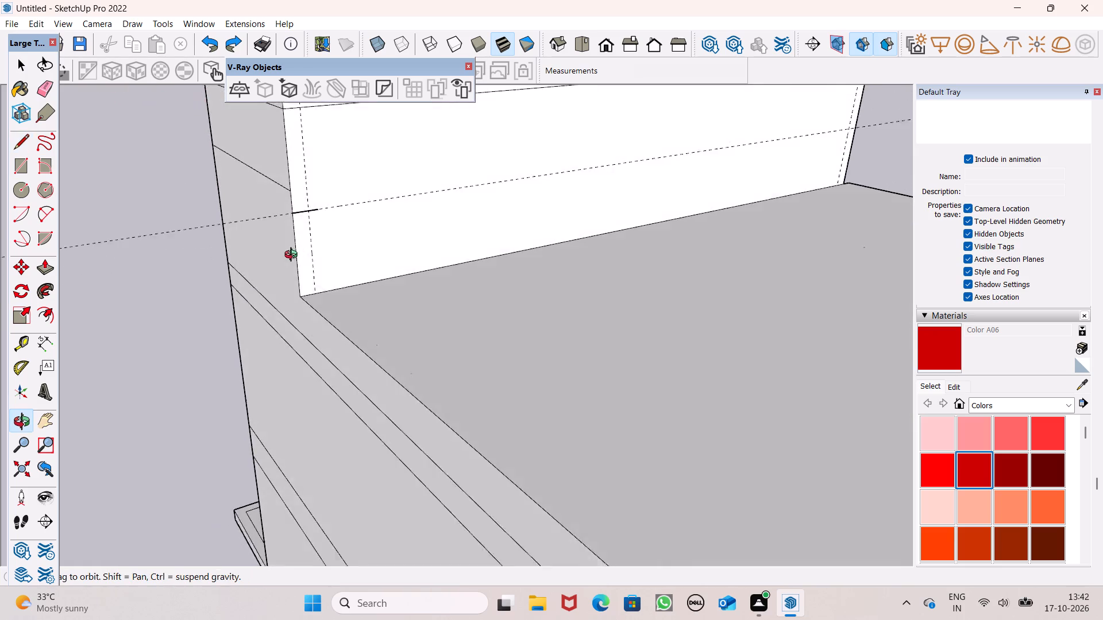
middle_click_drag(294, 256, 293, 238)
scroll(407, 191, "down", 5)
scroll(312, 218, "up", 7)
scroll(364, 180, "up", 6)
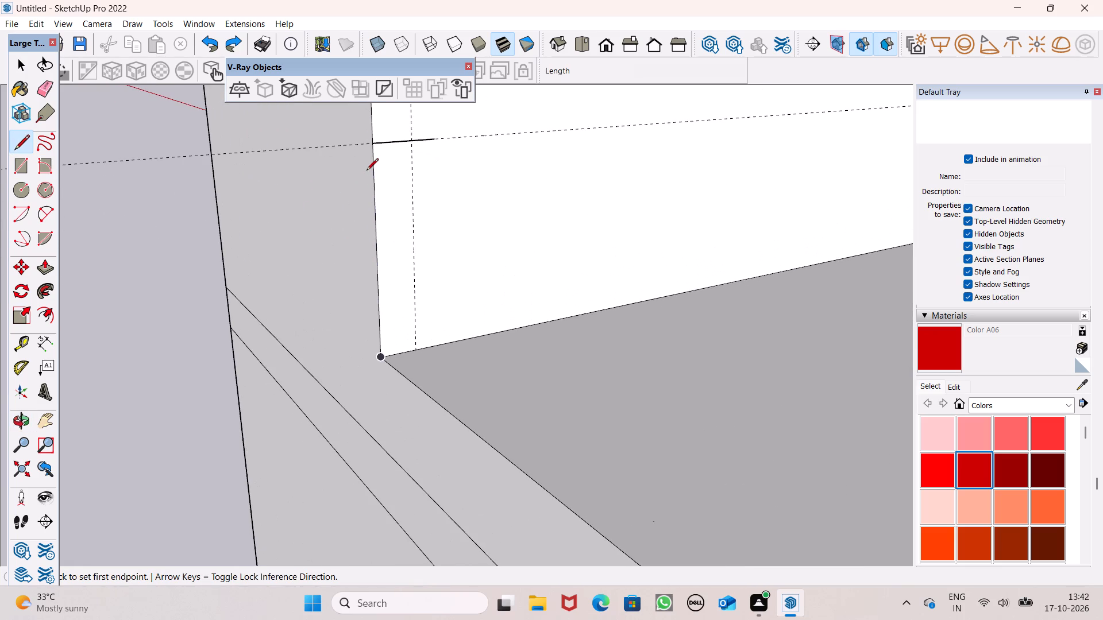
left_click(411, 139)
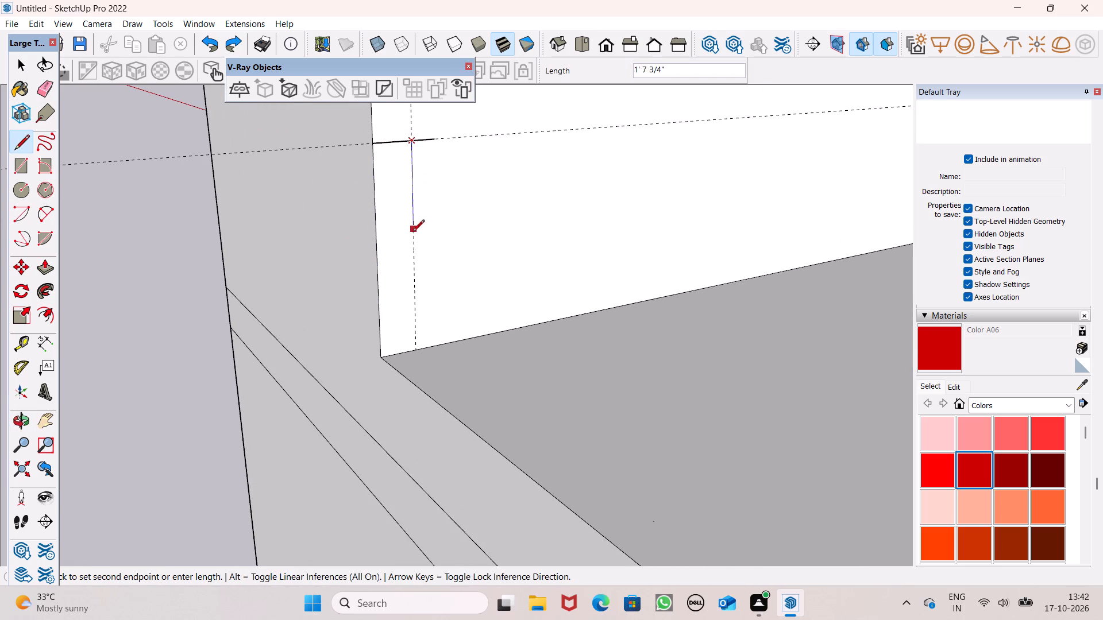
left_click(416, 347)
scroll(362, 160, "down", 2)
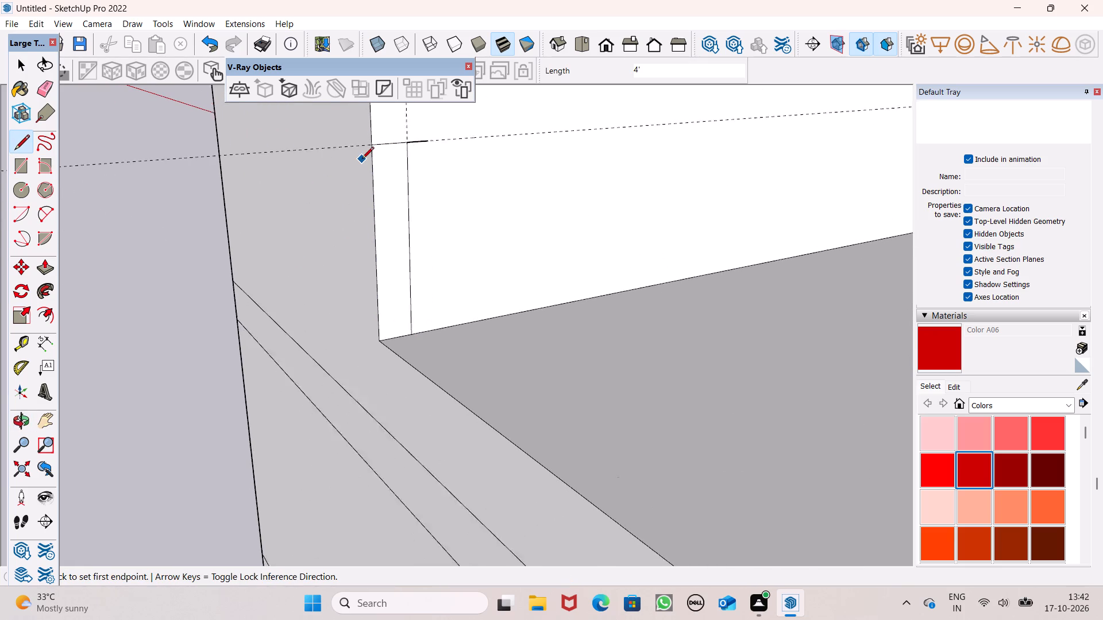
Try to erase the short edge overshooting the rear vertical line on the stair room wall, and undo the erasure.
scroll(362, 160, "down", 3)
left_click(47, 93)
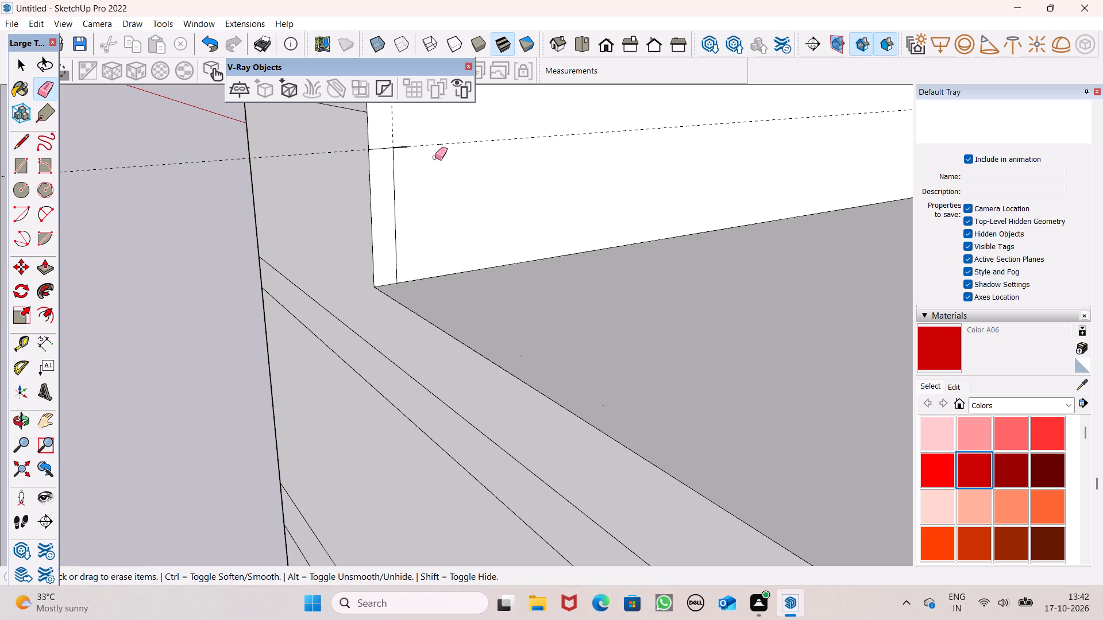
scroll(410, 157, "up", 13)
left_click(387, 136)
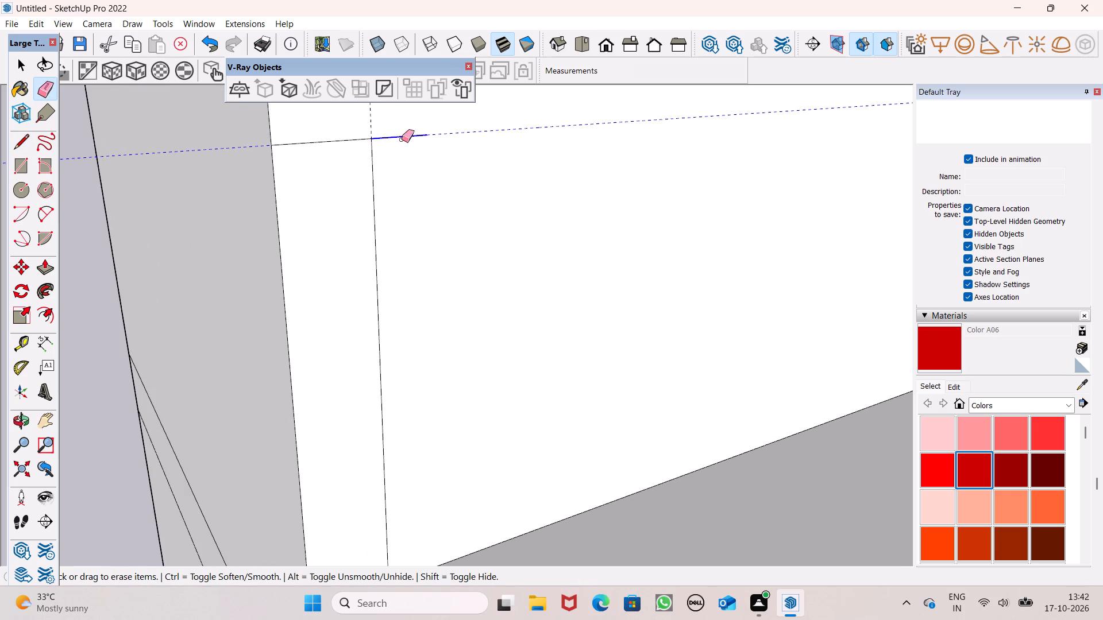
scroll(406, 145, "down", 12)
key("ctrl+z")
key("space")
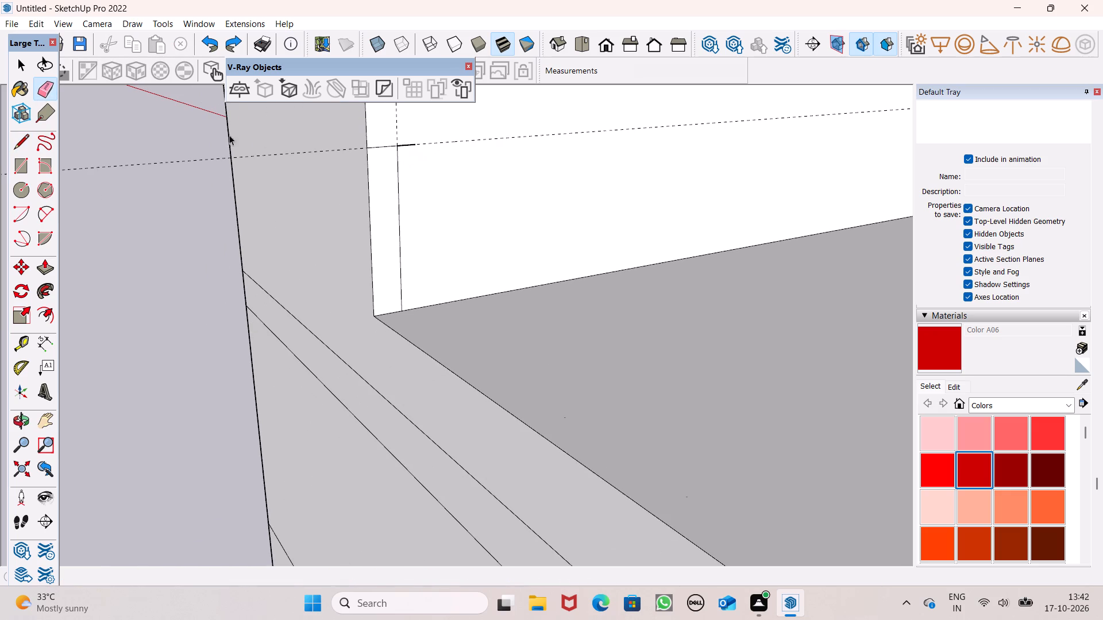
Outline the front parapet profile on the stair room wall: 9" along the horizontal guide, and down the vertical guide to the lower roof.
left_click(28, 146)
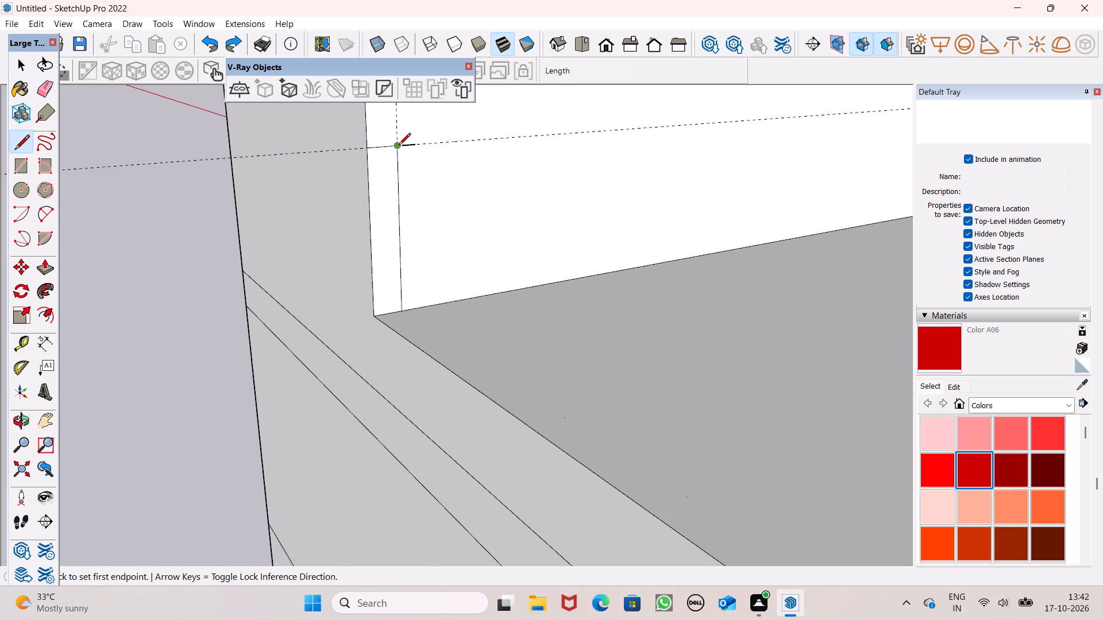
scroll(400, 145, "down", 18)
middle_click_drag(486, 214, 273, 255)
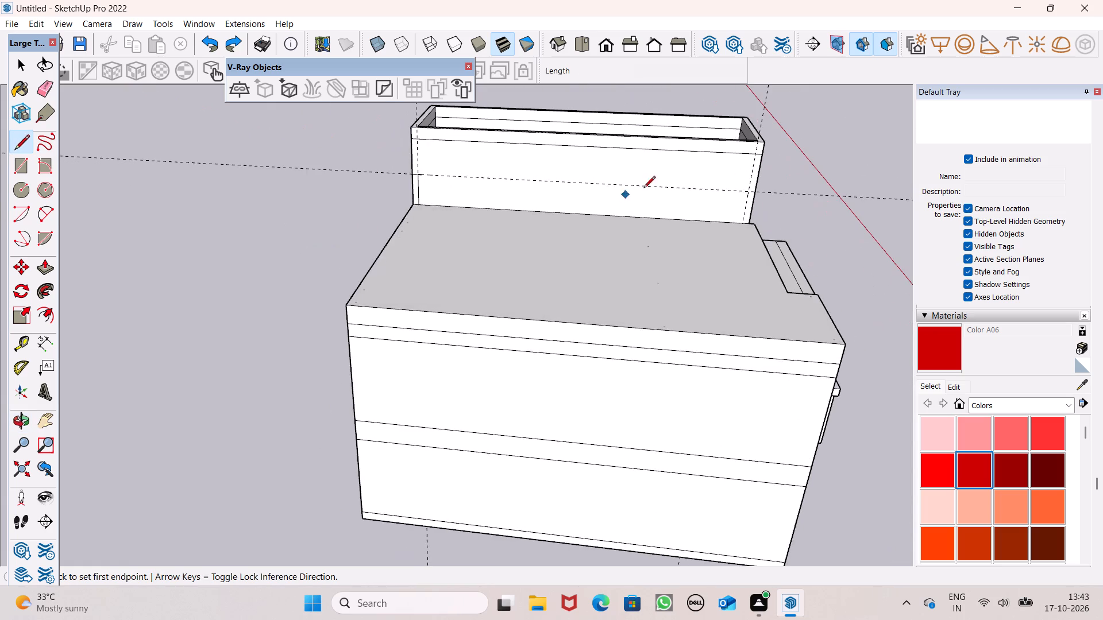
scroll(762, 175, "up", 20)
middle_click(735, 194)
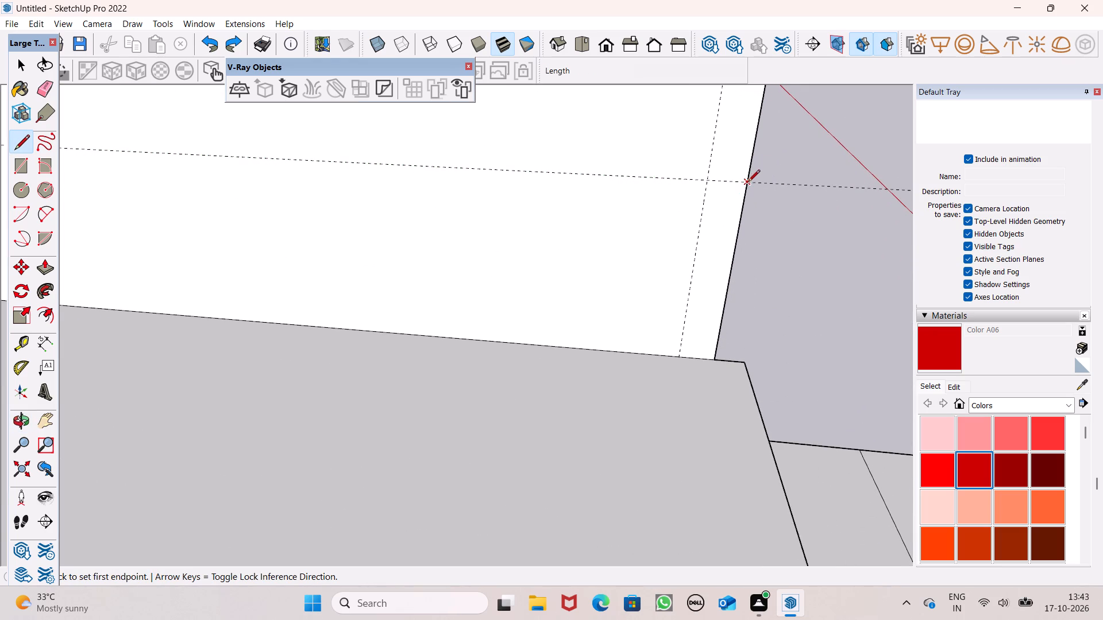
left_click(749, 182)
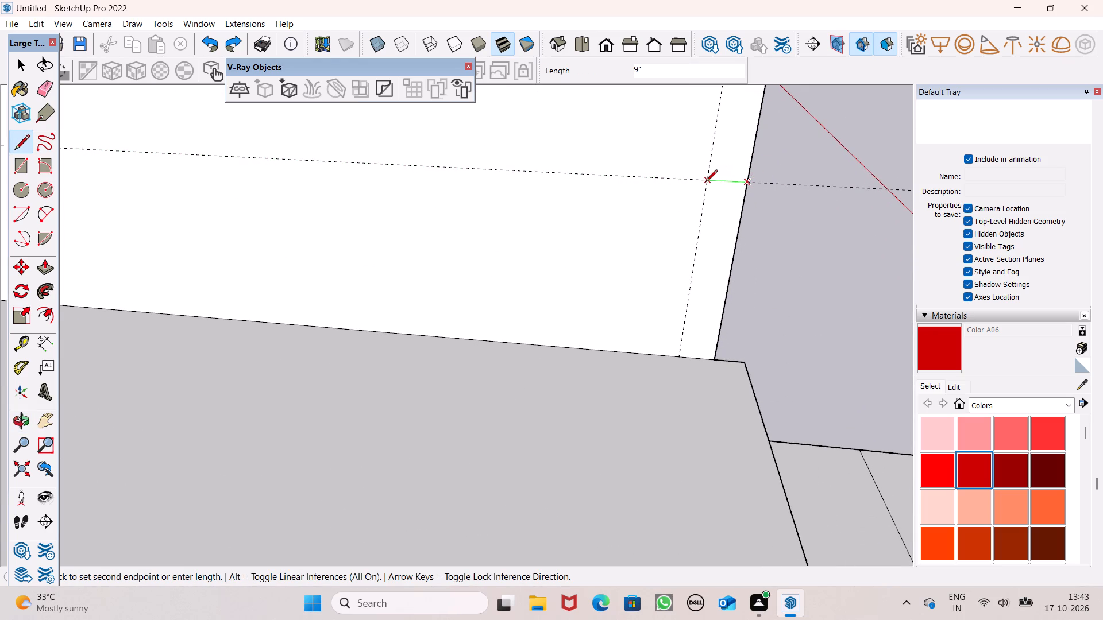
left_click(705, 183)
left_click(684, 359)
key("space")
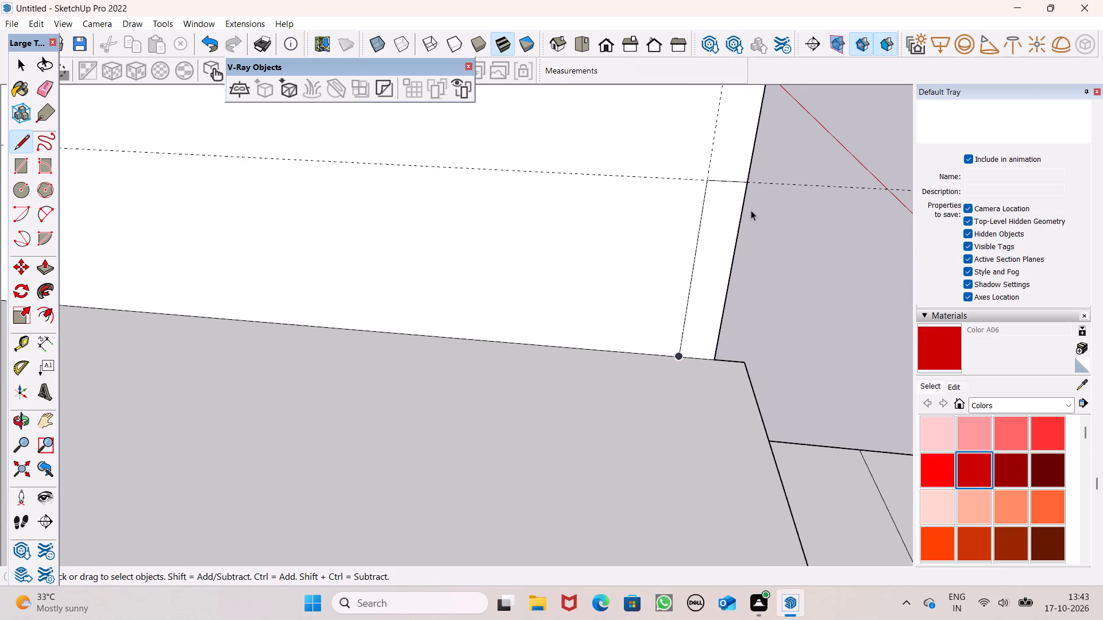
Erase the horizontal guide and both vertical guides on the stair room wall.
scroll(753, 206, "down", 13)
scroll(716, 170, "down", 4)
middle_click_drag(447, 187, 522, 177)
left_click(55, 87)
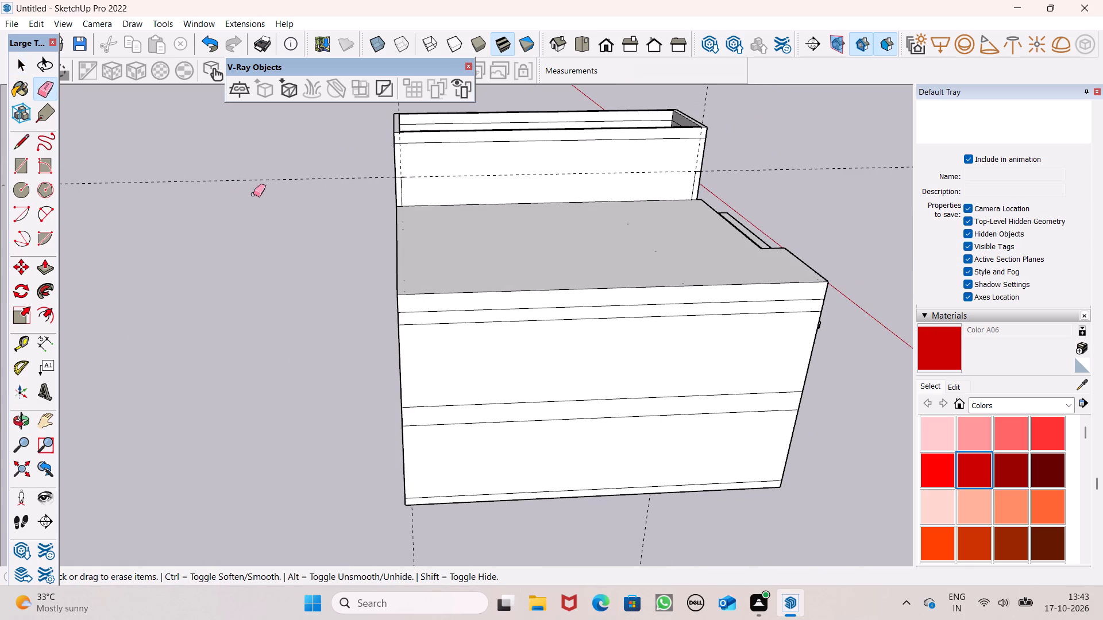
left_click_drag(259, 179, 258, 184)
scroll(319, 208, "down", 6)
left_click_drag(371, 133, 365, 130)
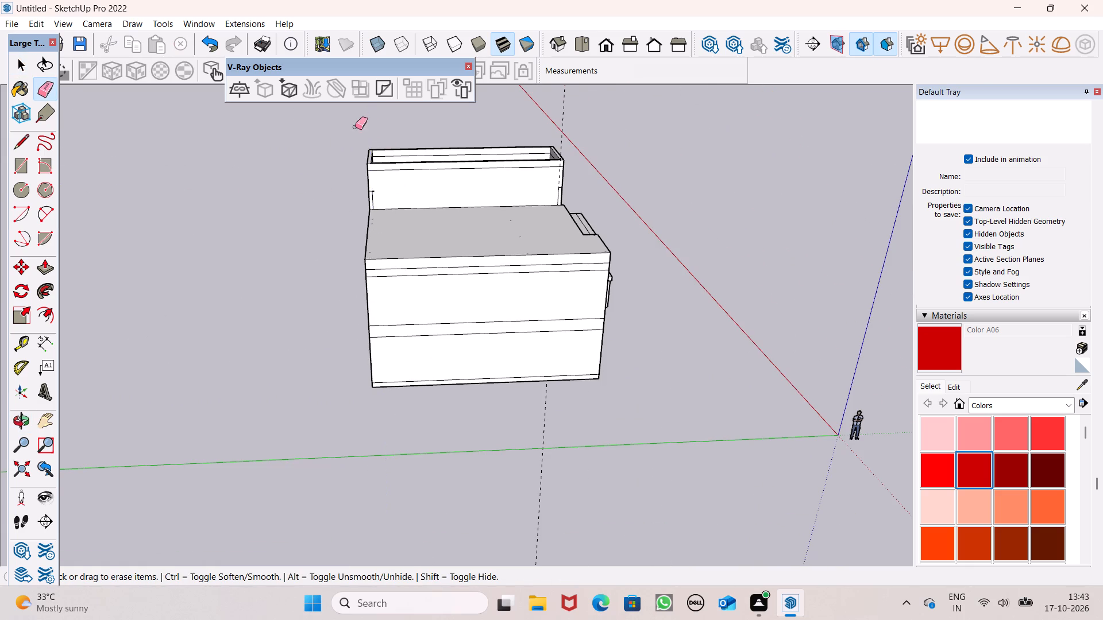
left_click(564, 135)
Erase the short edge overshooting the top corner of the rear parapet profile on the stair room wall.
scroll(400, 204, "up", 5)
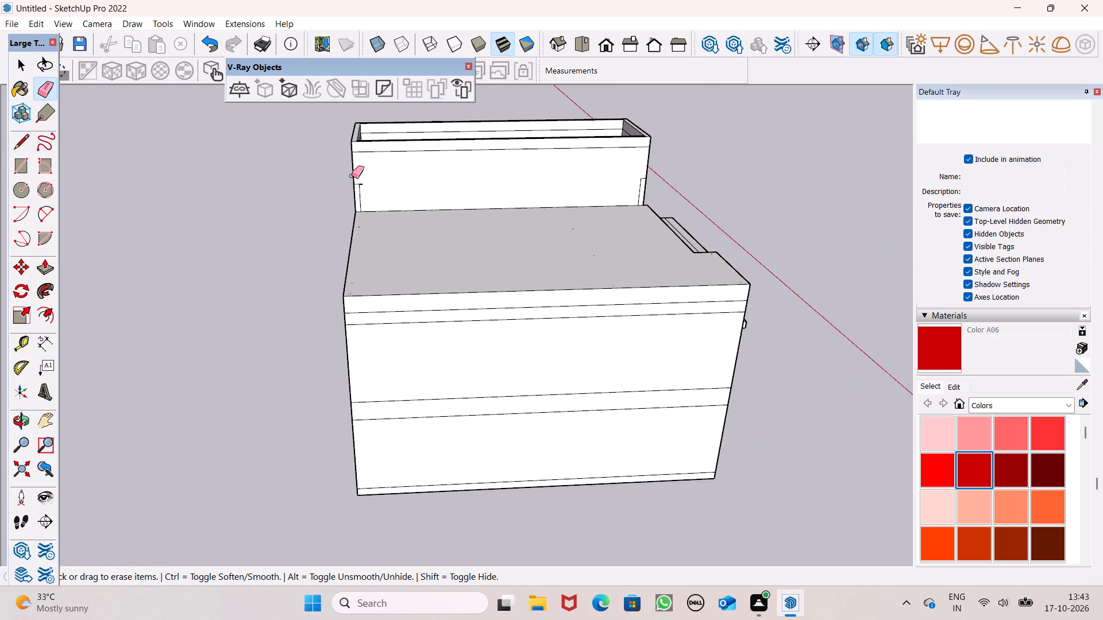
scroll(354, 178, "up", 19)
left_click_drag(350, 171, 350, 171)
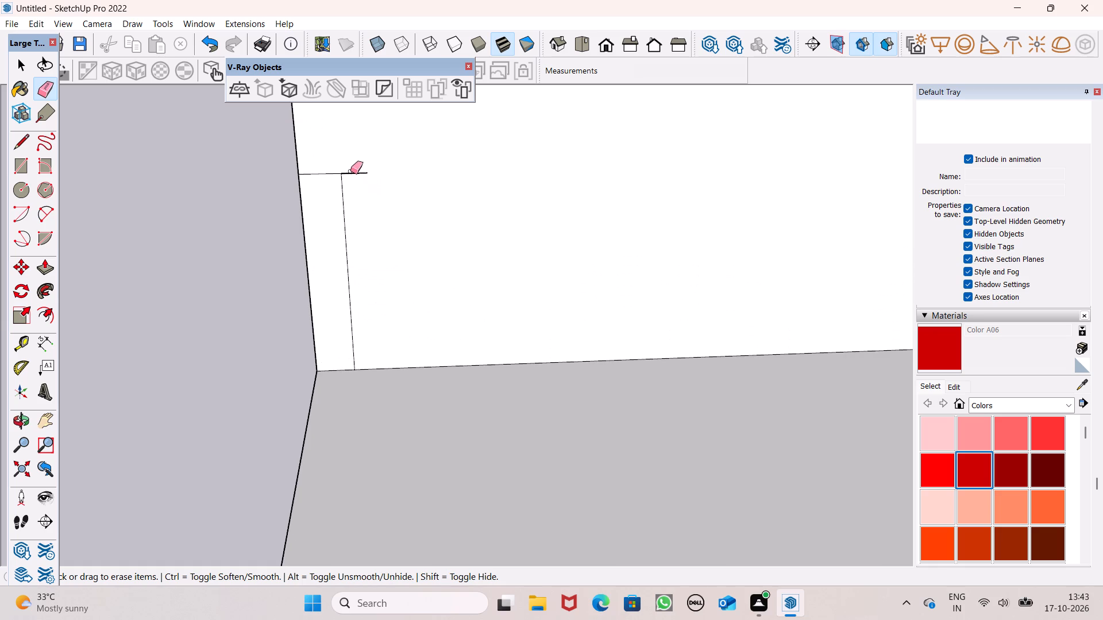
left_click_drag(350, 171, 352, 179)
scroll(466, 154, "down", 3)
key("space")
Examine the parapet profiles on the stair room wall and the lower roof's edges from several angles.
scroll(466, 154, "down", 1)
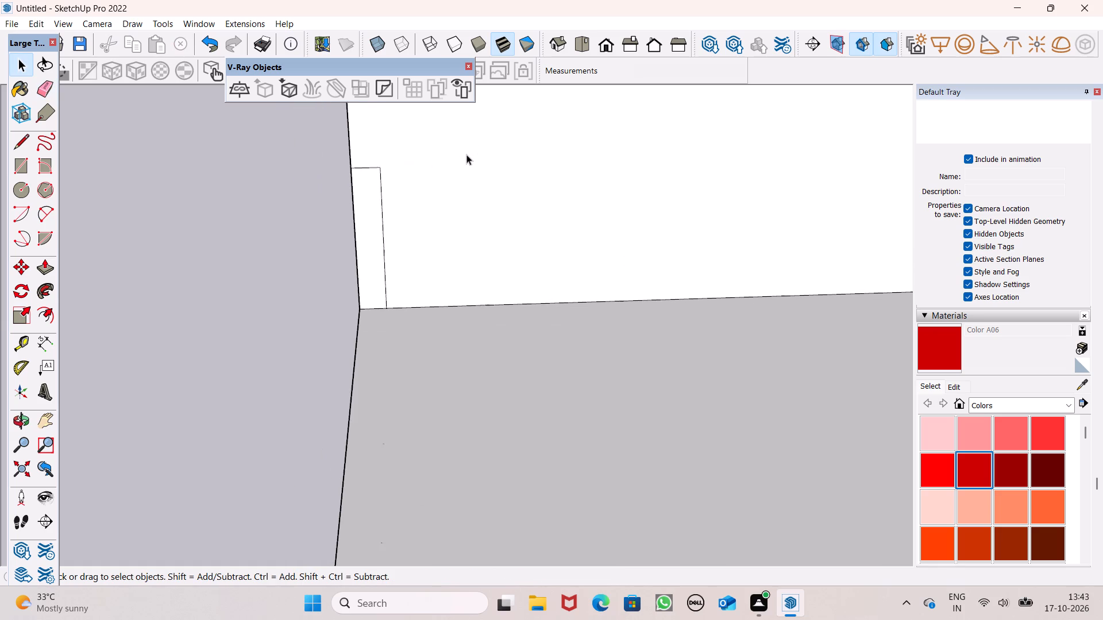
scroll(466, 154, "down", 14)
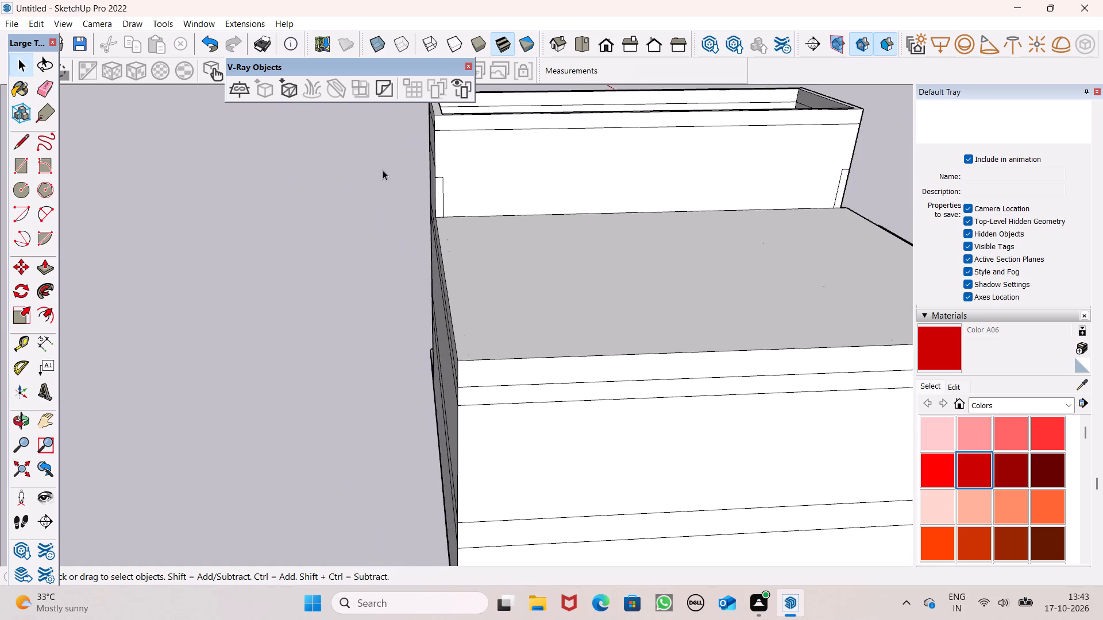
scroll(383, 170, "down", 5)
middle_click_drag(404, 218, 502, 239)
scroll(481, 186, "up", 2)
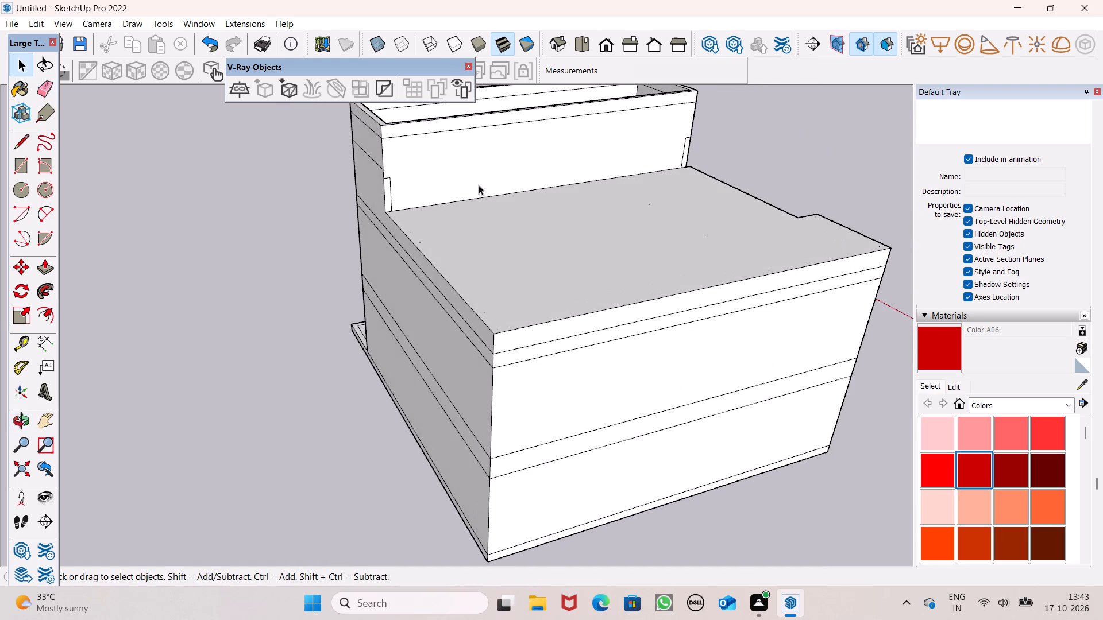
middle_click_drag(420, 249, 442, 219)
scroll(431, 204, "up", 4)
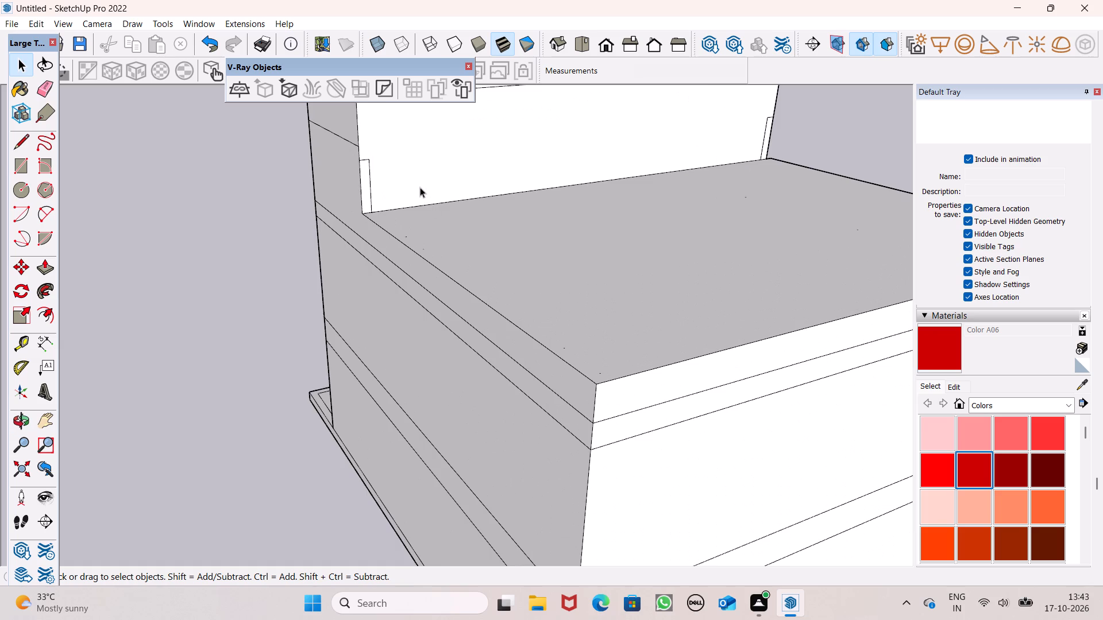
scroll(420, 187, "down", 2)
middle_click_drag(430, 227, 466, 230)
scroll(420, 208, "up", 4)
scroll(379, 214, "down", 3)
middle_click_drag(404, 251, 437, 244)
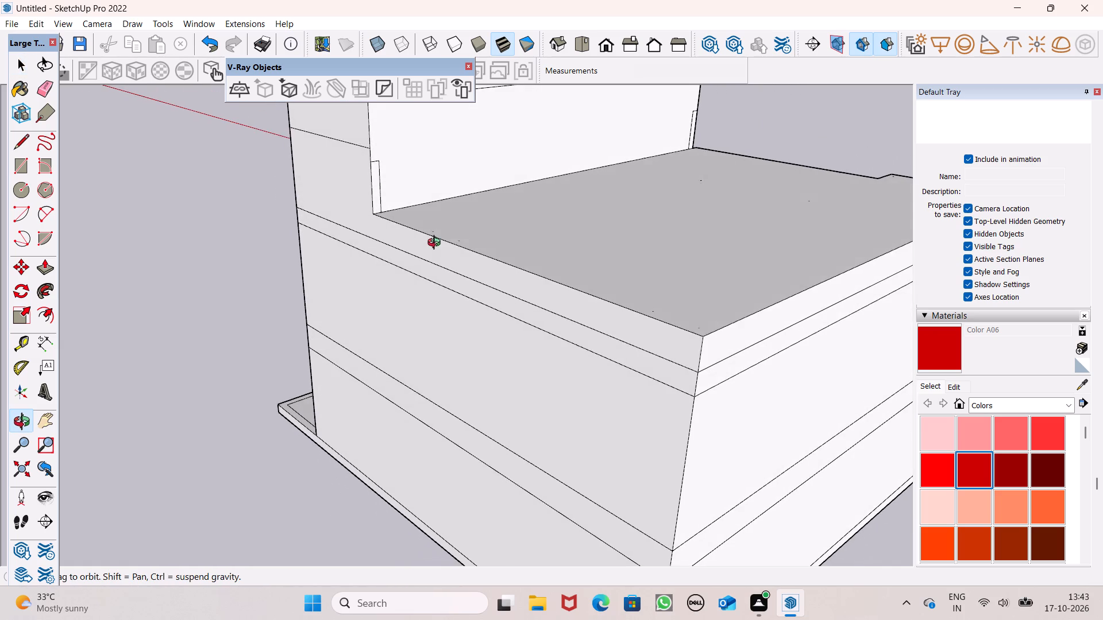
middle_click_drag(437, 244, 437, 237)
scroll(426, 206, "down", 3)
middle_click_drag(437, 228, 414, 271)
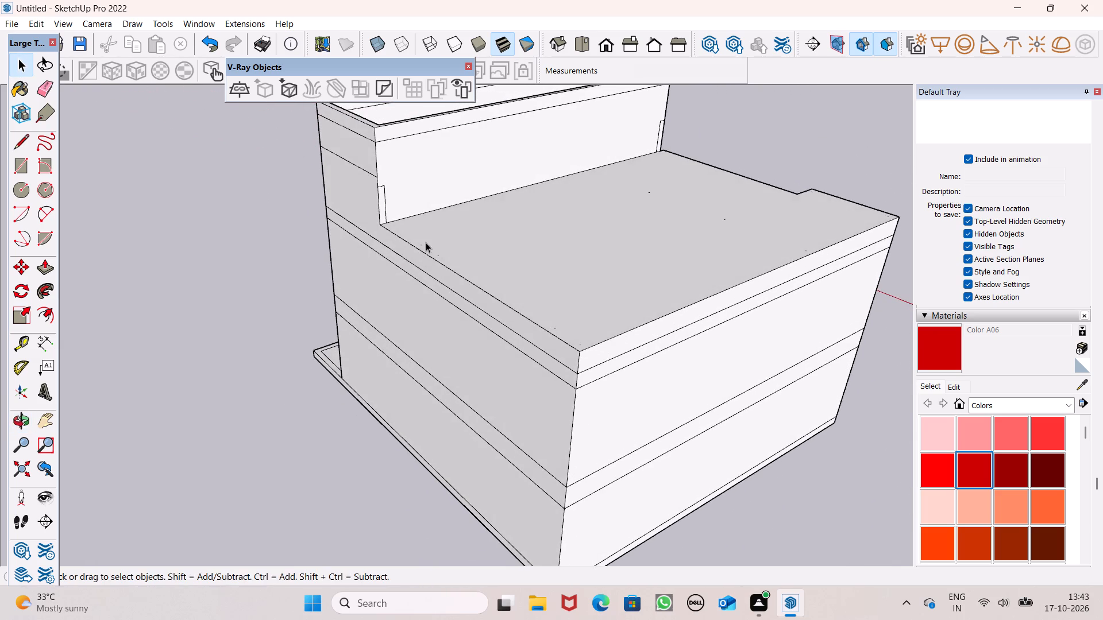
middle_click_drag(425, 243, 445, 234)
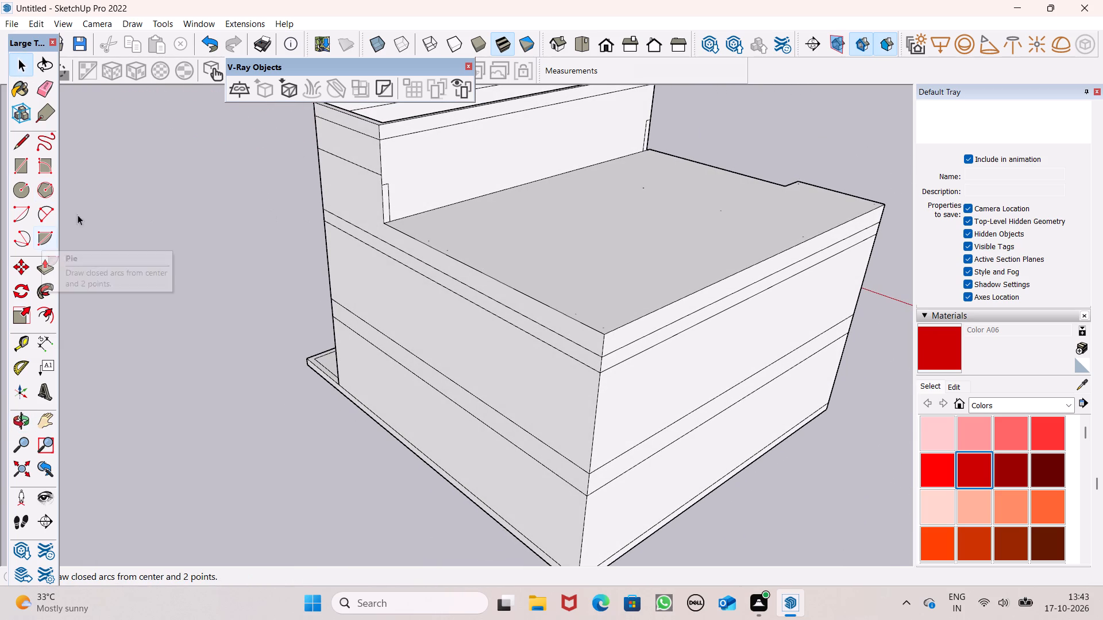
middle_click_drag(271, 241, 149, 290)
scroll(151, 292, "up", 1)
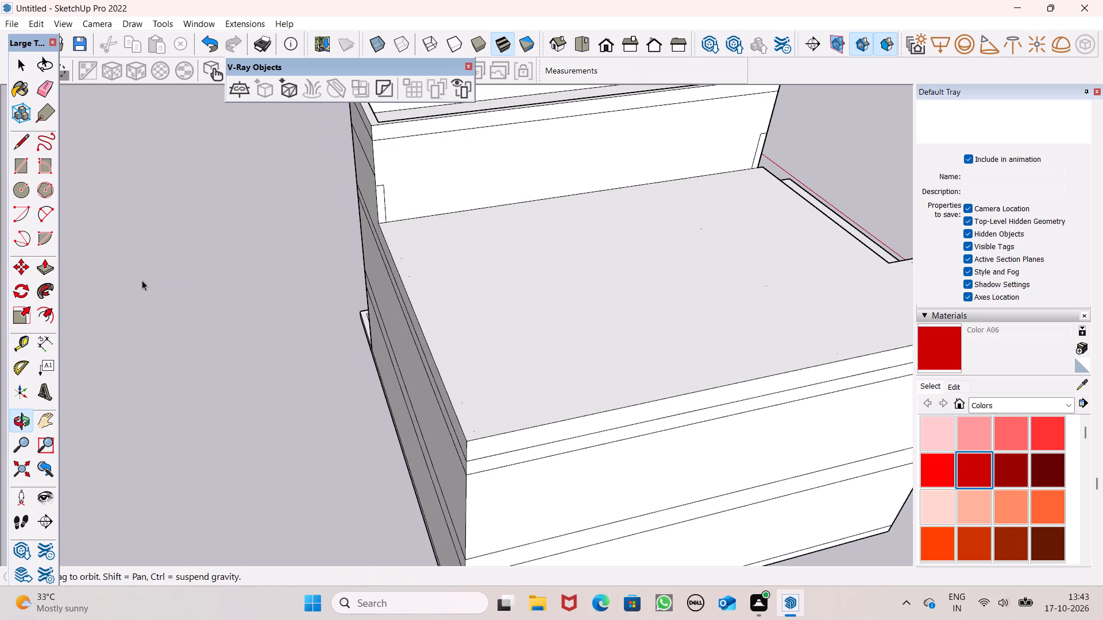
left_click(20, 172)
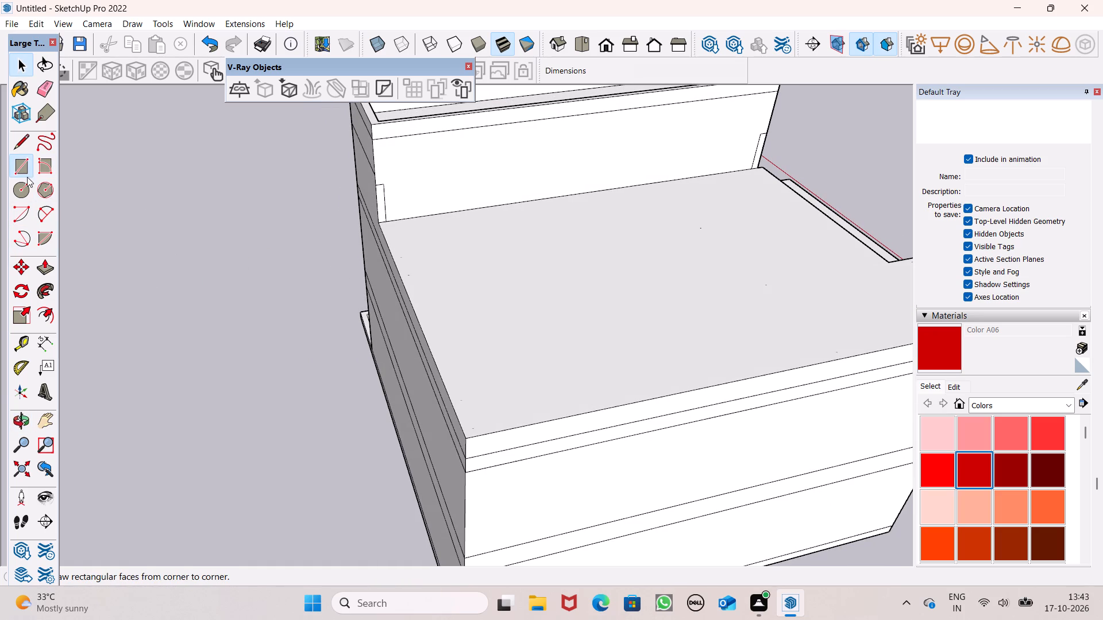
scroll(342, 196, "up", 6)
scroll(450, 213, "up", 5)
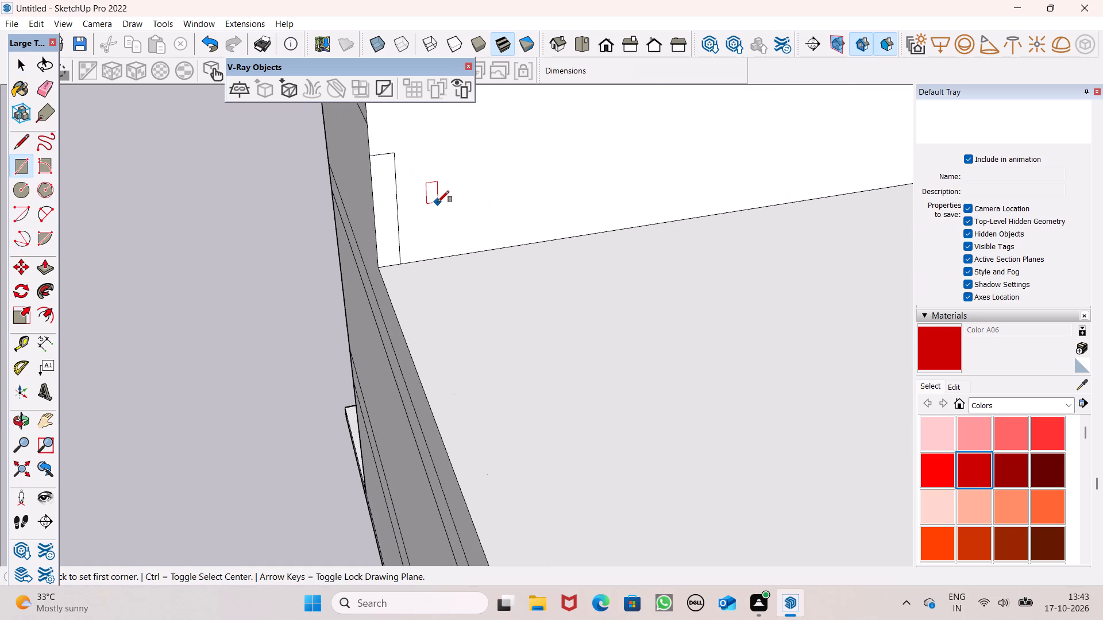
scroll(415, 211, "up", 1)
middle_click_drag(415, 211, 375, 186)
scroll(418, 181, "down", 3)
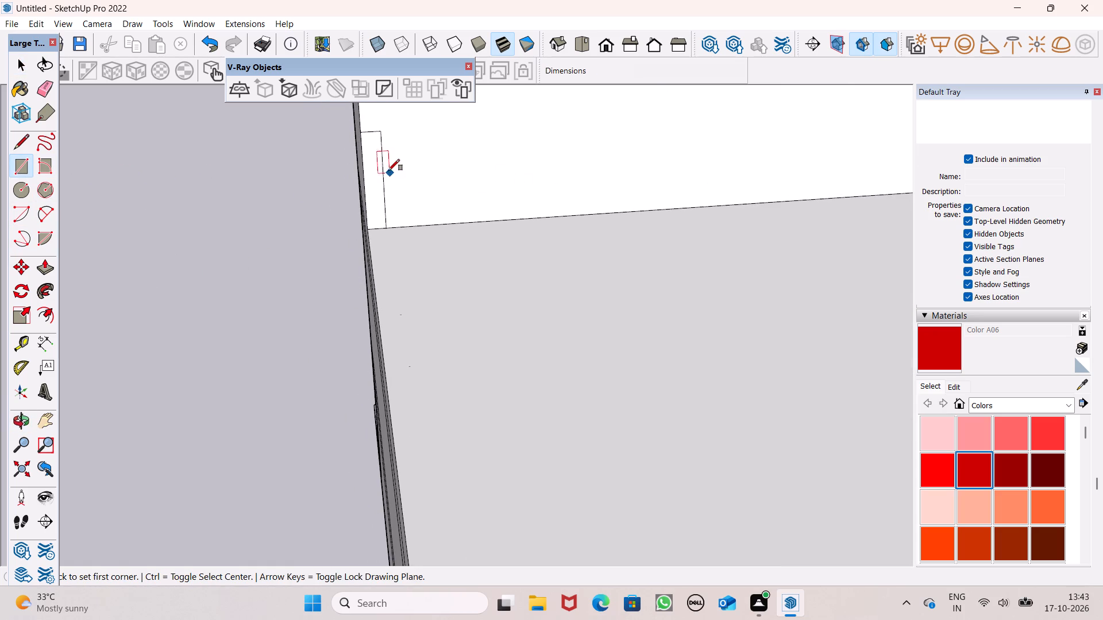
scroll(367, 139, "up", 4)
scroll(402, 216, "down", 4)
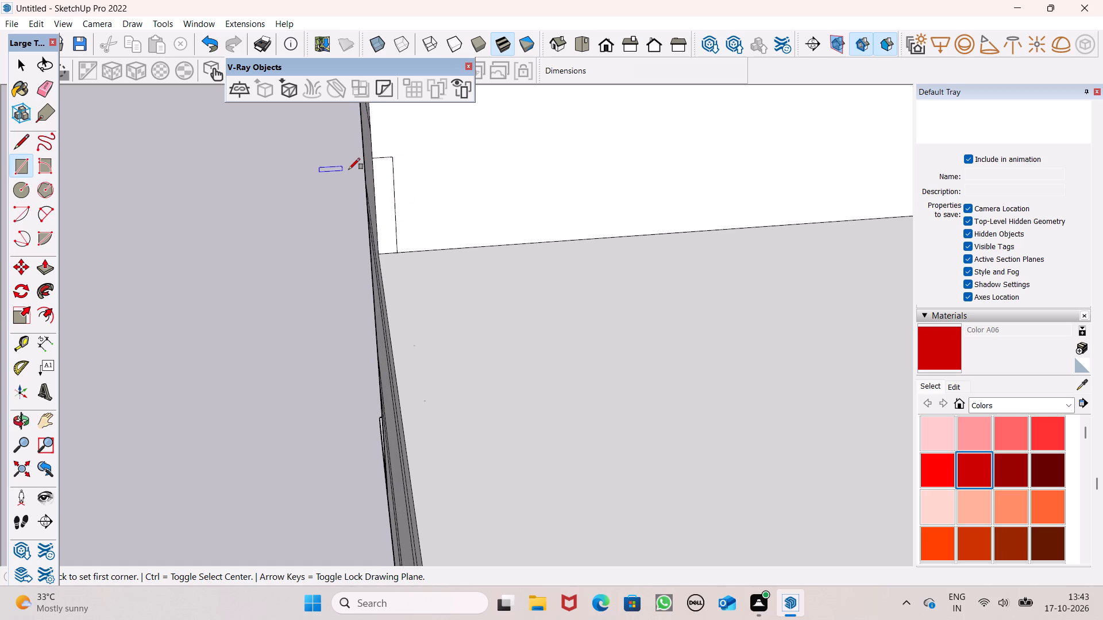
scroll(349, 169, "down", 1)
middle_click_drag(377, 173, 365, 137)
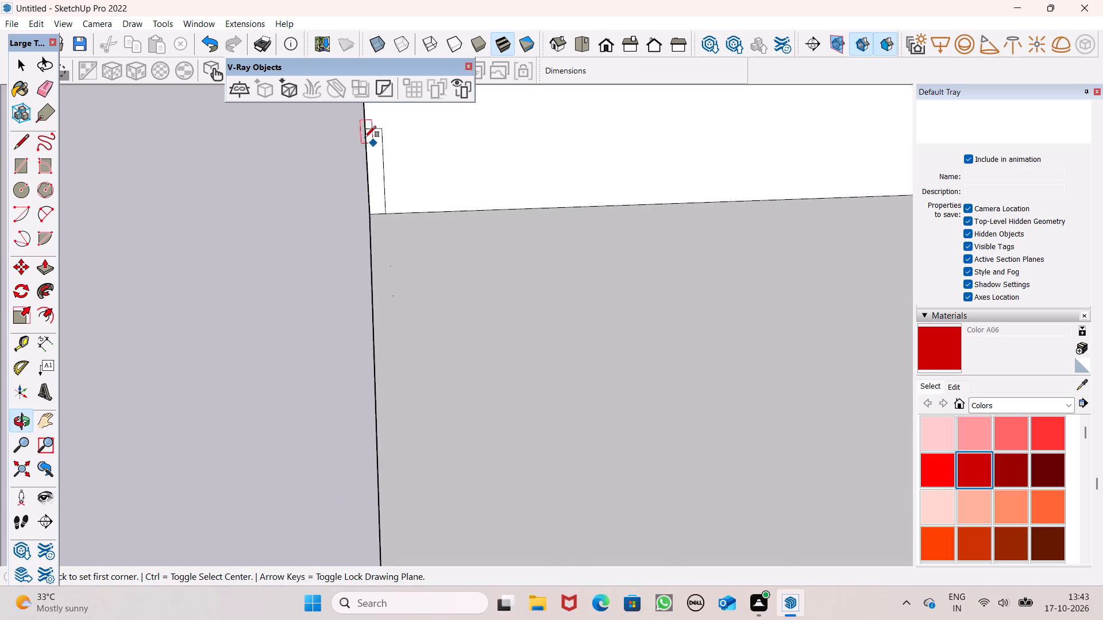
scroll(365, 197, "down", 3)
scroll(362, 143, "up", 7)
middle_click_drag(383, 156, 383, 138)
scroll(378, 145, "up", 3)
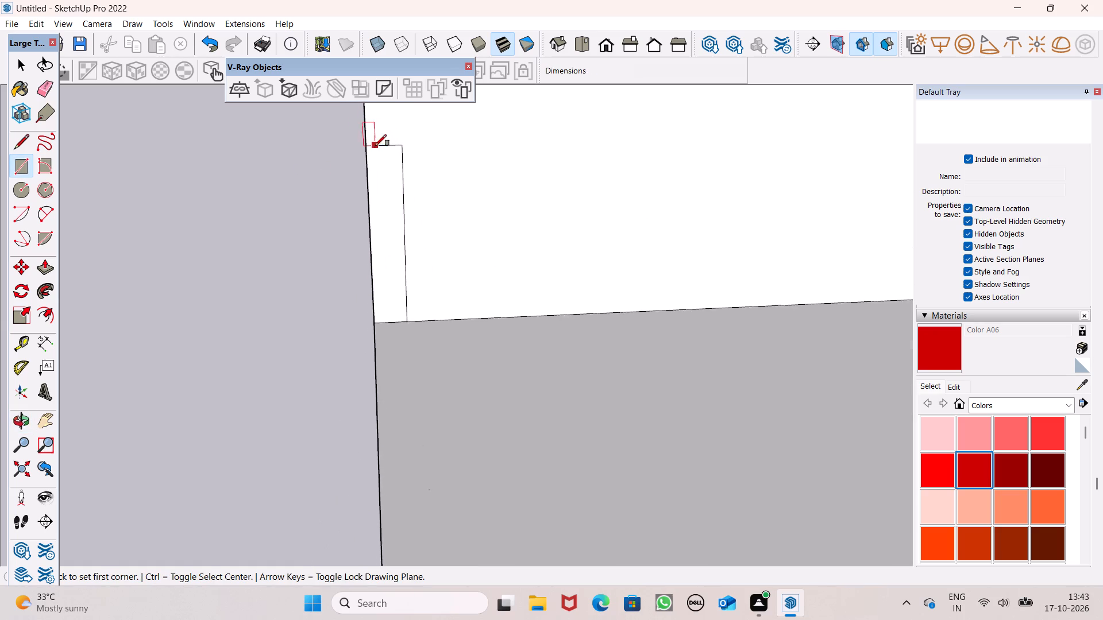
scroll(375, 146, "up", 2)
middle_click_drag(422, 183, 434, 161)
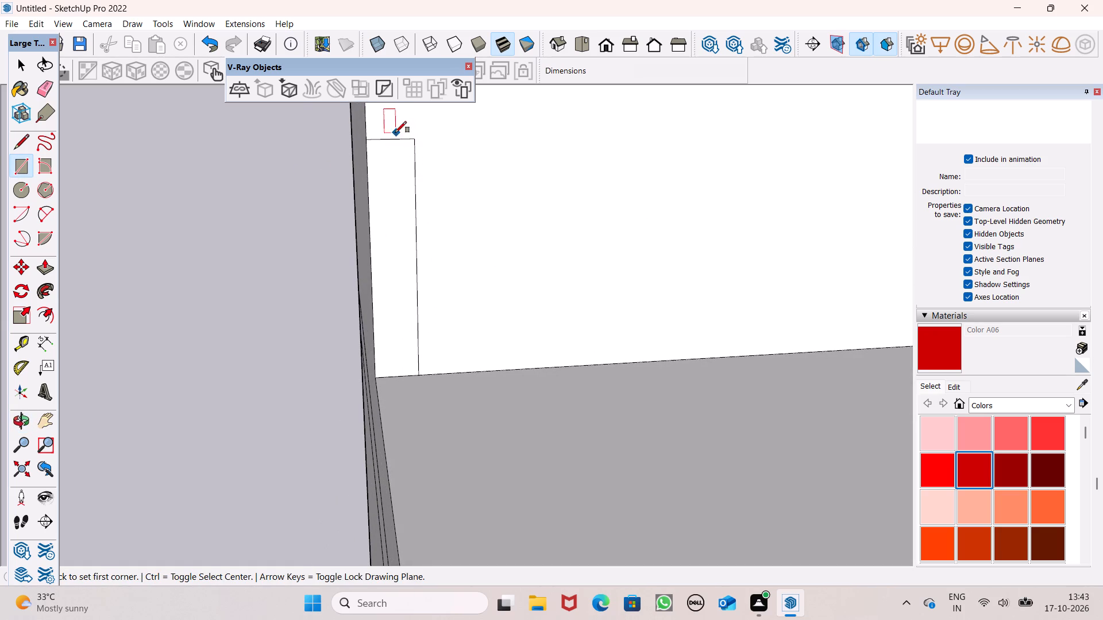
Draw a 9" horizontal line across the rear parapet profile, slightly below its top edge.
left_click(24, 145)
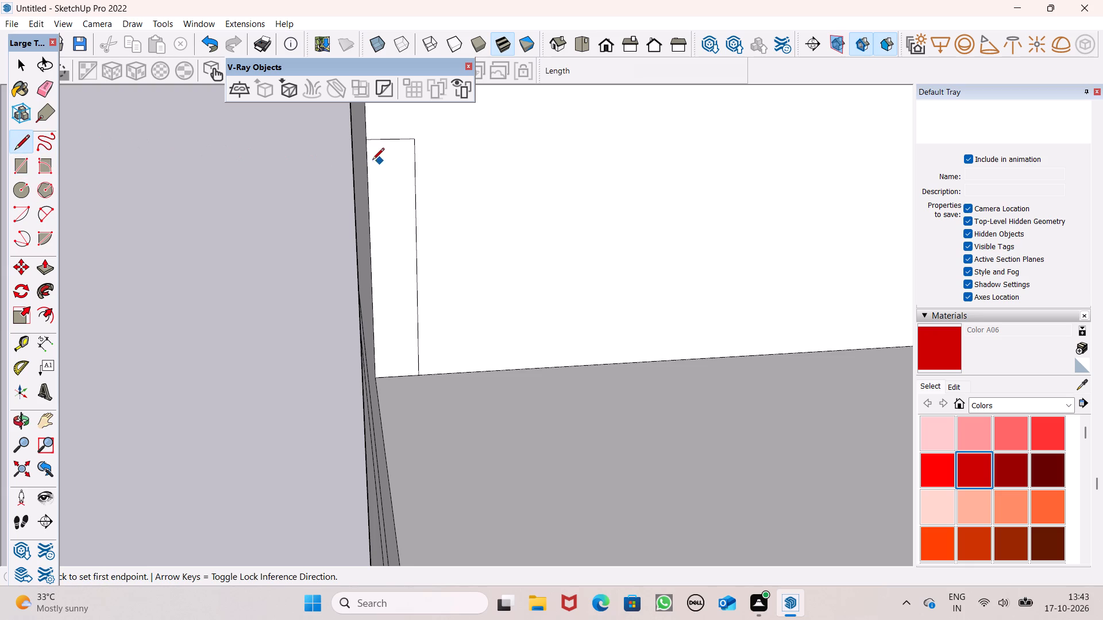
left_click(367, 161)
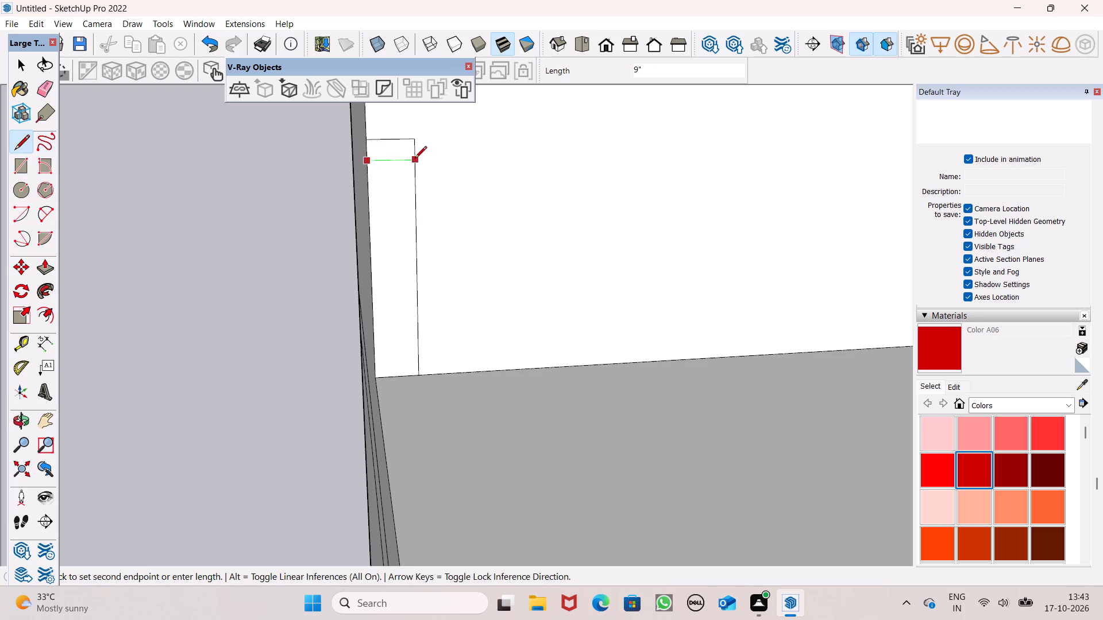
left_click(416, 159)
Draw a matching 9" horizontal line across the front parapet profile, slightly below its top edge.
scroll(259, 113, "down", 8)
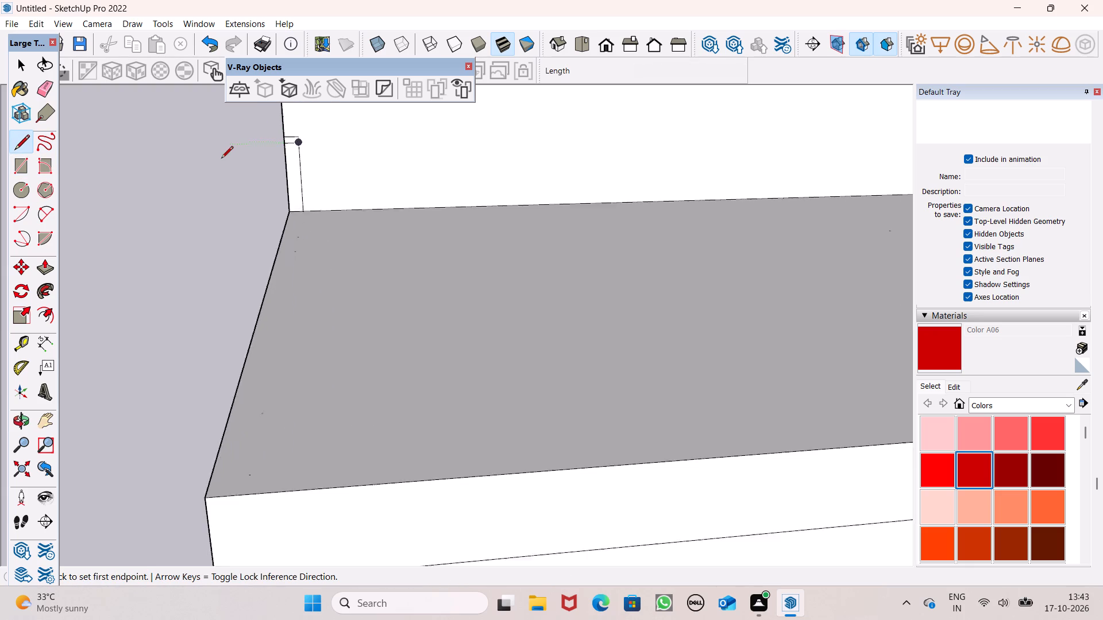
scroll(221, 159, "down", 1)
scroll(566, 138, "down", 5)
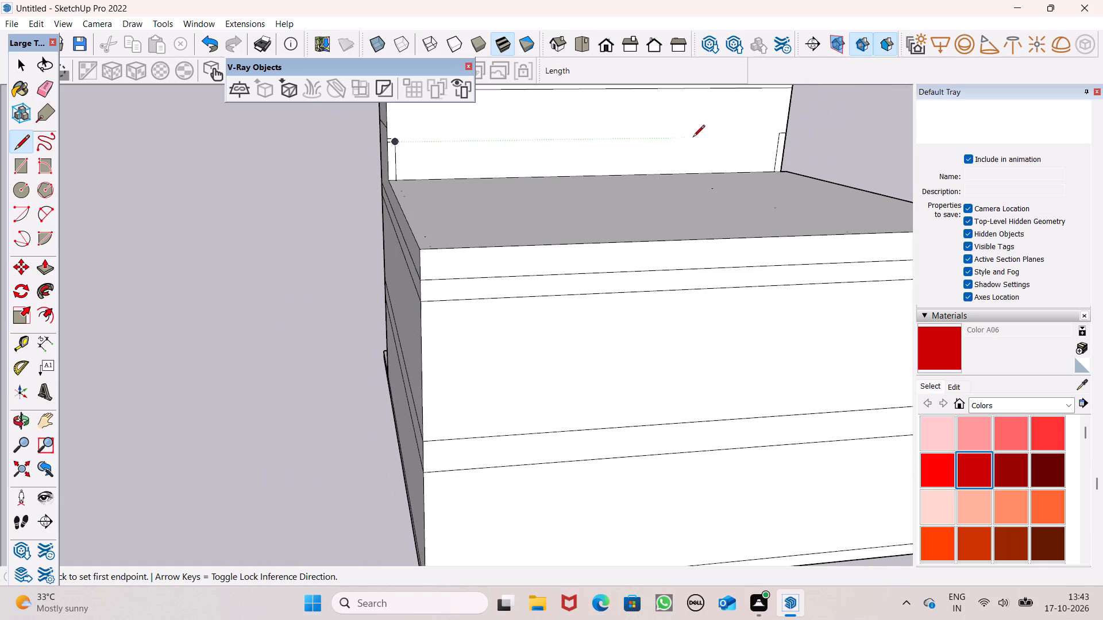
scroll(773, 149, "up", 12)
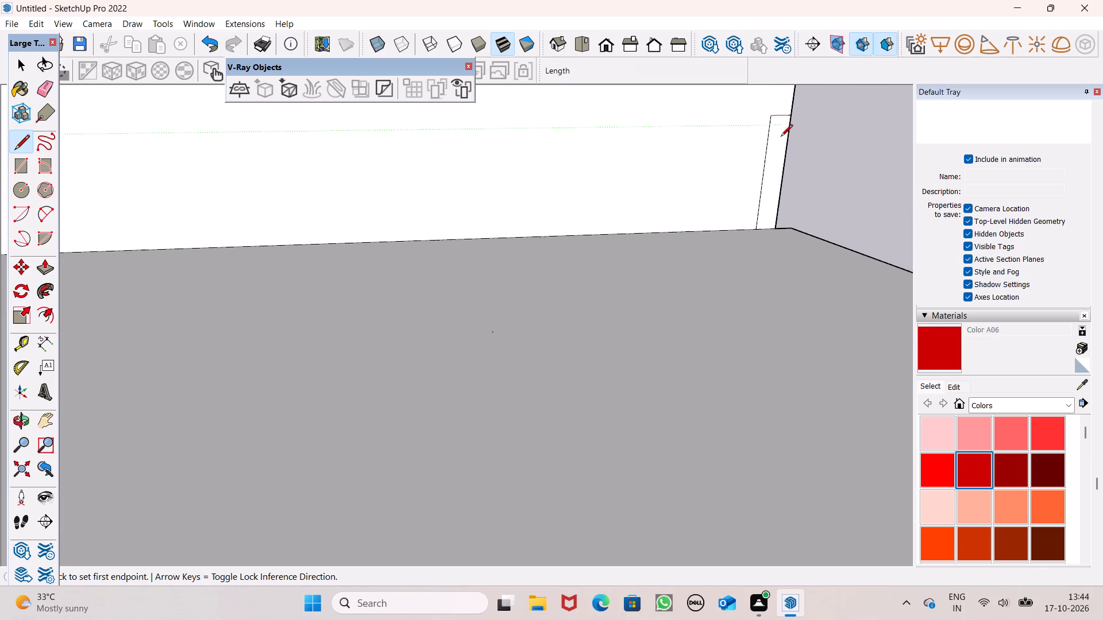
scroll(781, 136, "up", 6)
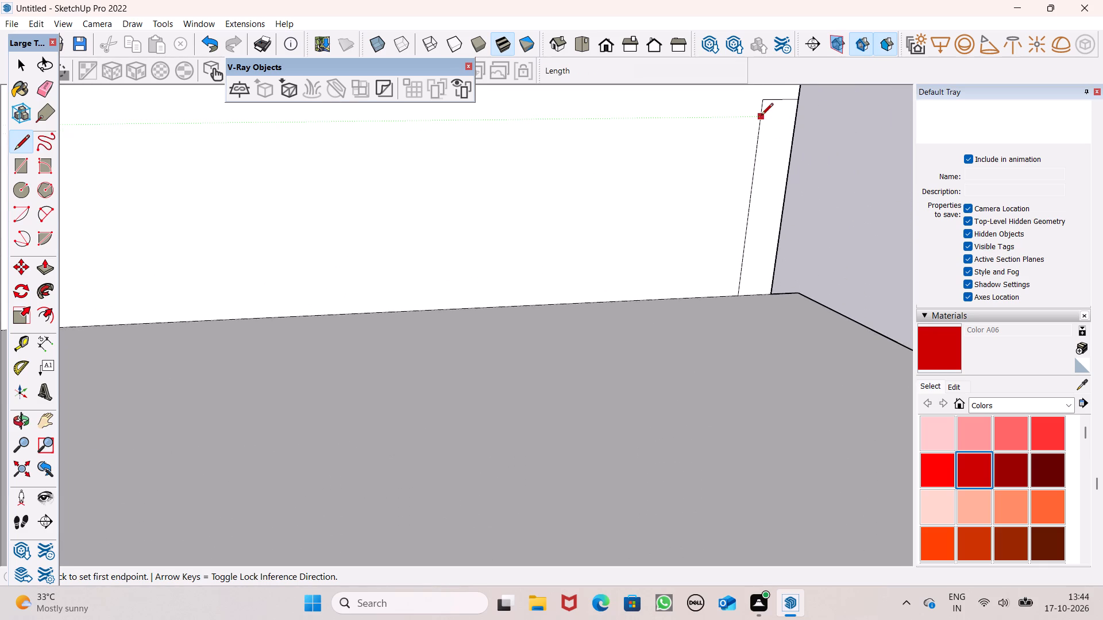
left_click(761, 116)
left_click(796, 112)
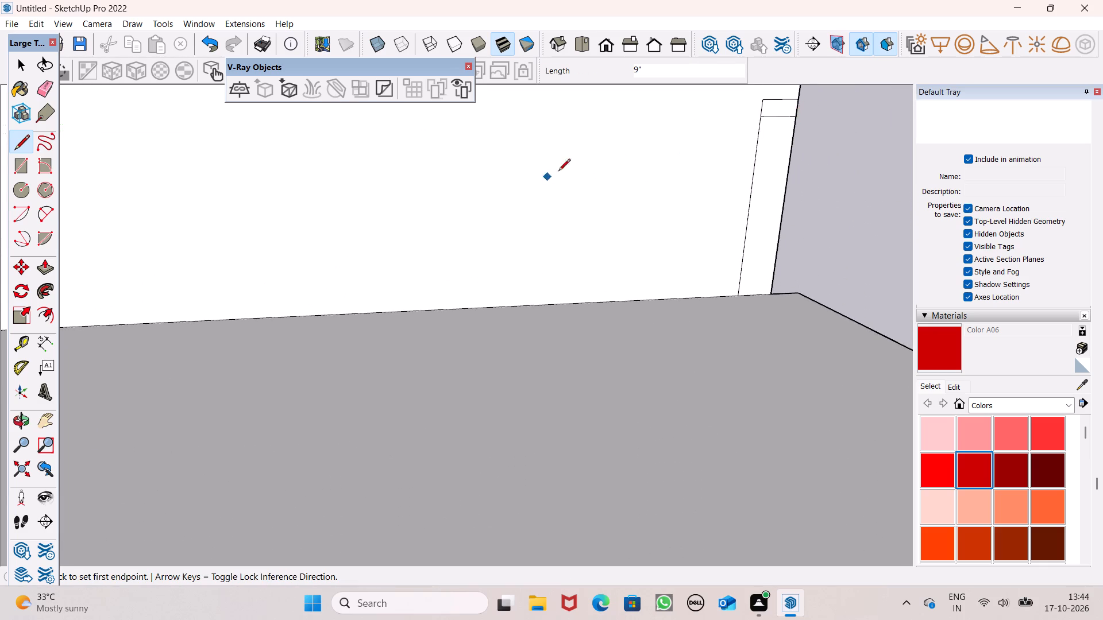
scroll(742, 140, "down", 6)
scroll(866, 112, "down", 2)
key("space")
scroll(711, 134, "down", 5)
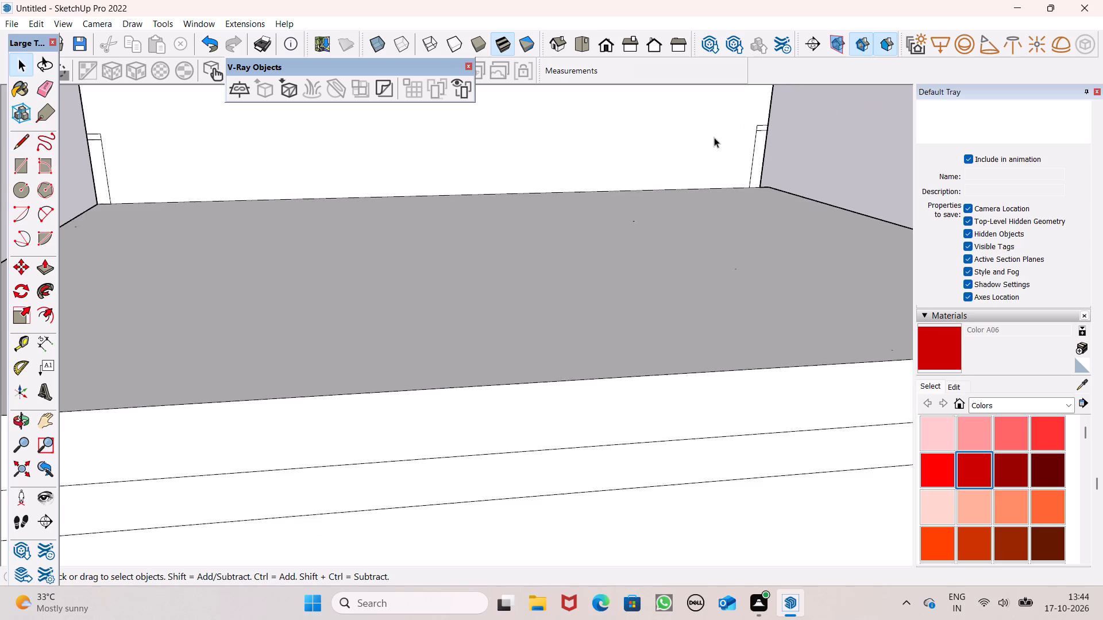
Push/Pull the rear parapet profile 29' 4" along the lower roof's edge to the far roof corner.
scroll(726, 143, "down", 8)
middle_click_drag(711, 160, 745, 186)
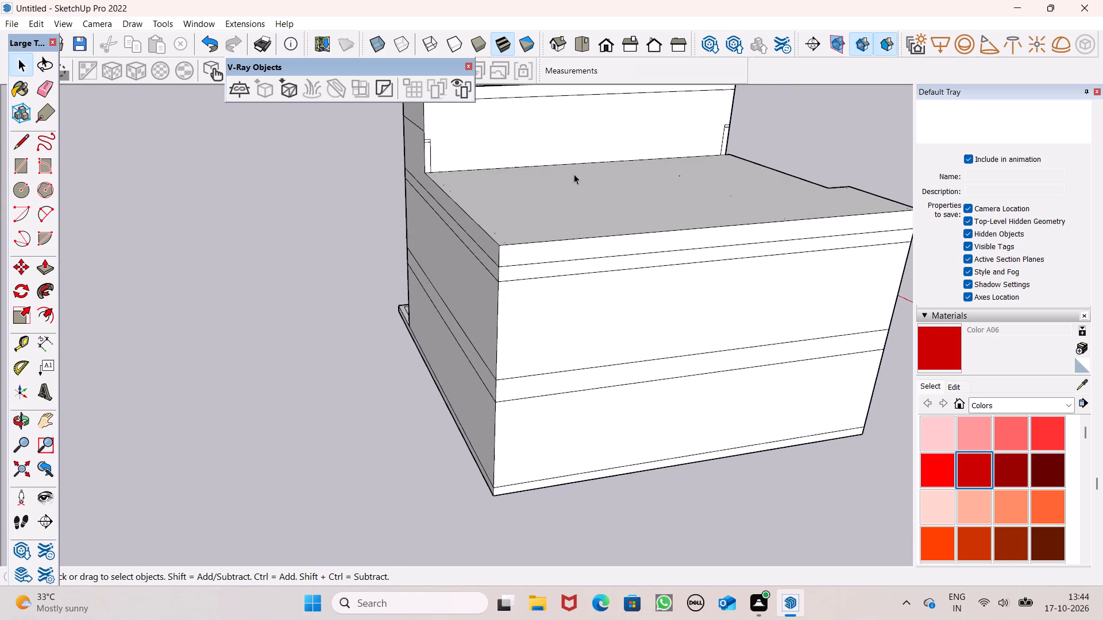
scroll(539, 166, "up", 1)
middle_click_drag(445, 176, 524, 181)
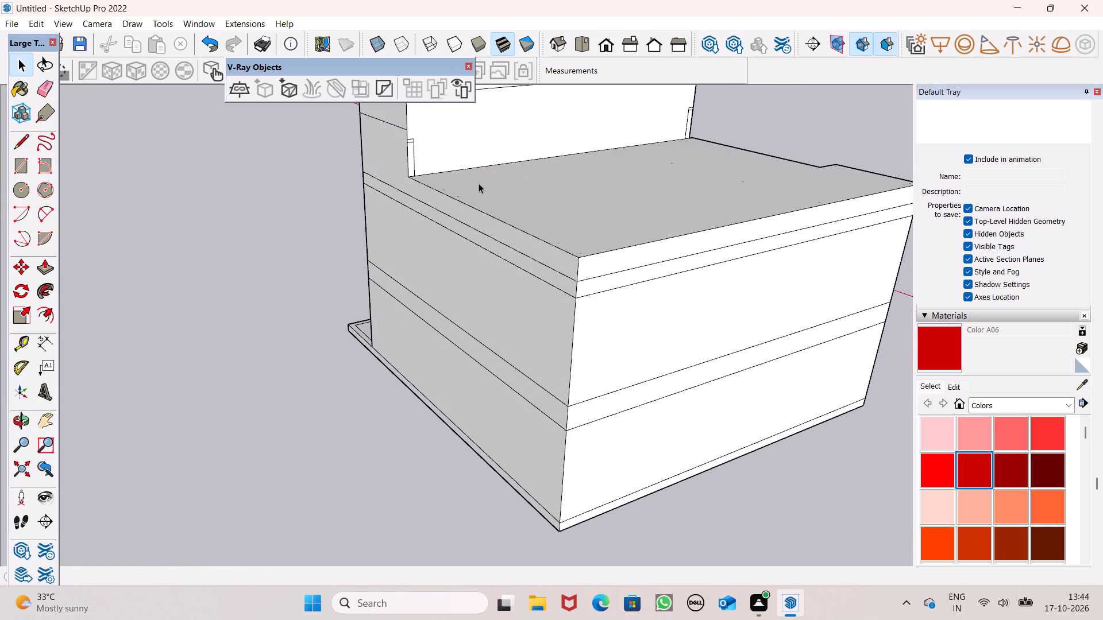
middle_click_drag(464, 195, 385, 228)
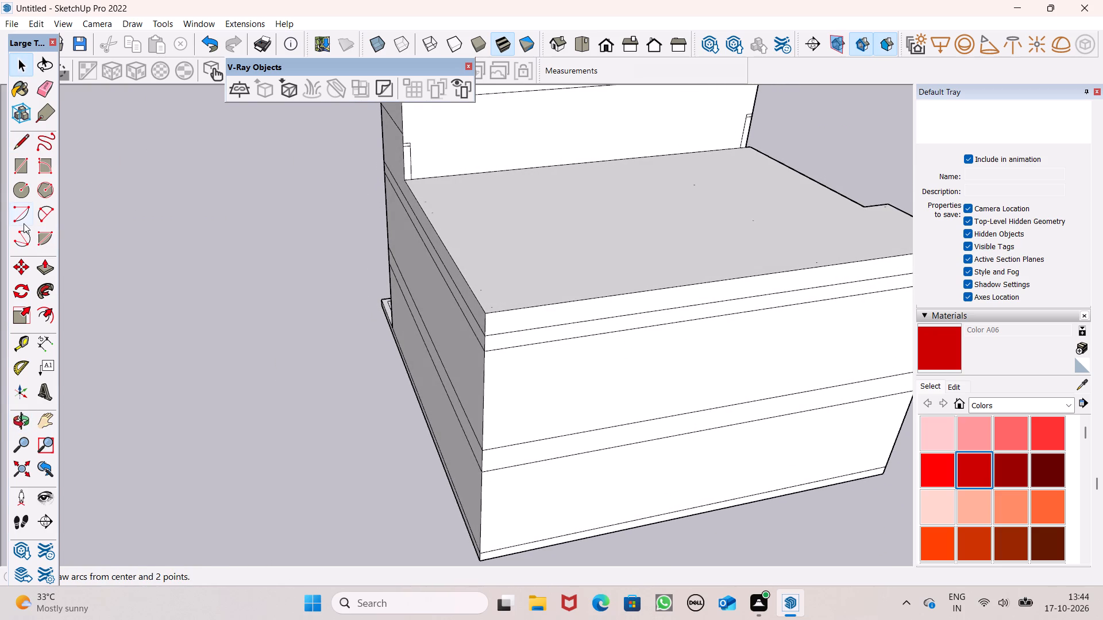
left_click(45, 272)
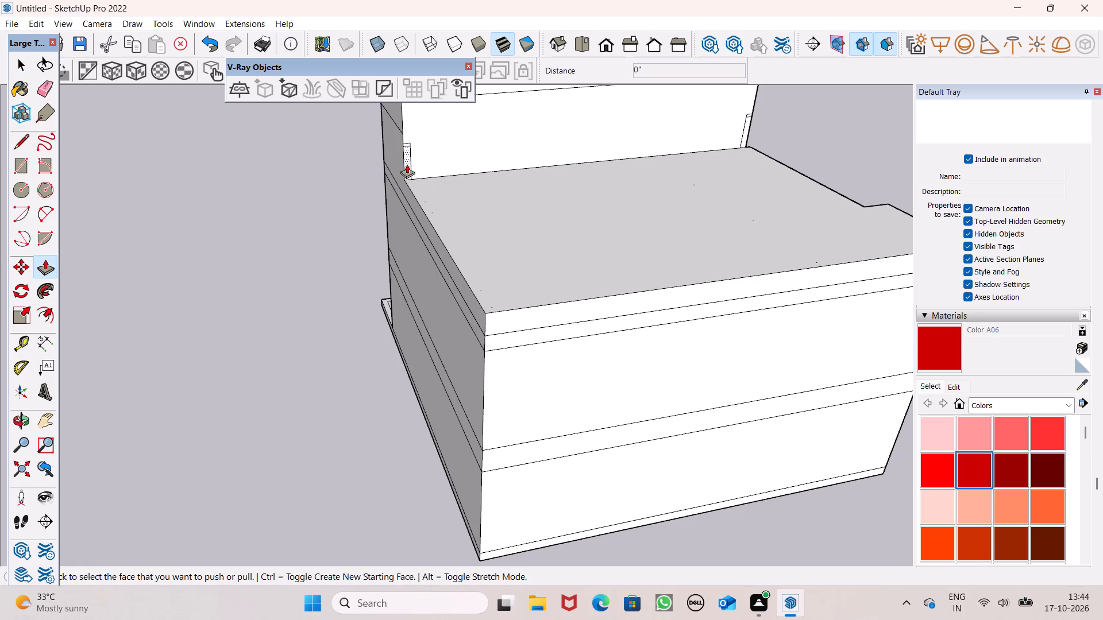
left_click_drag(407, 165, 482, 317)
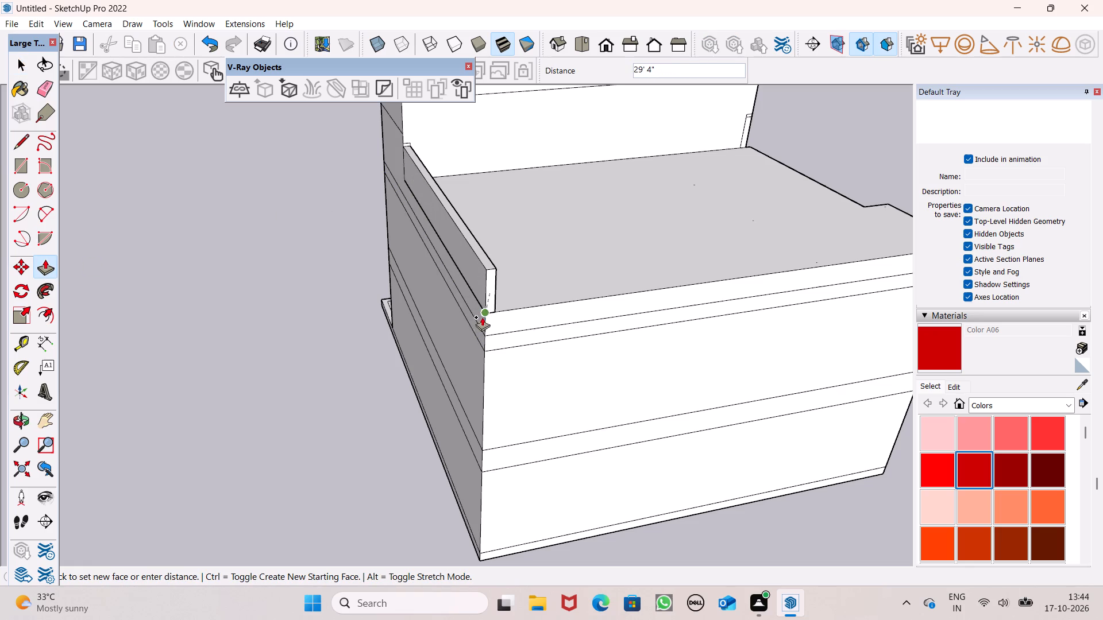
left_click_drag(482, 317, 483, 319)
Extrude the rear parapet's top band profile 27' 6 13/16" plus a further 1' 9 3/16" to the parapet's far end.
scroll(411, 150, "up", 7)
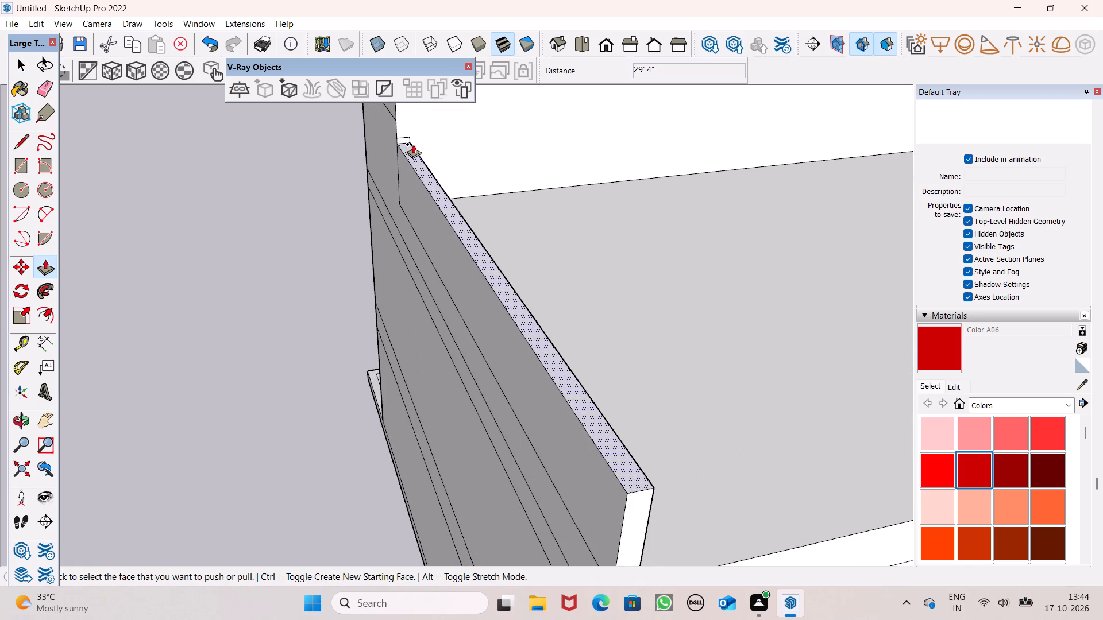
left_click_drag(401, 139, 518, 332)
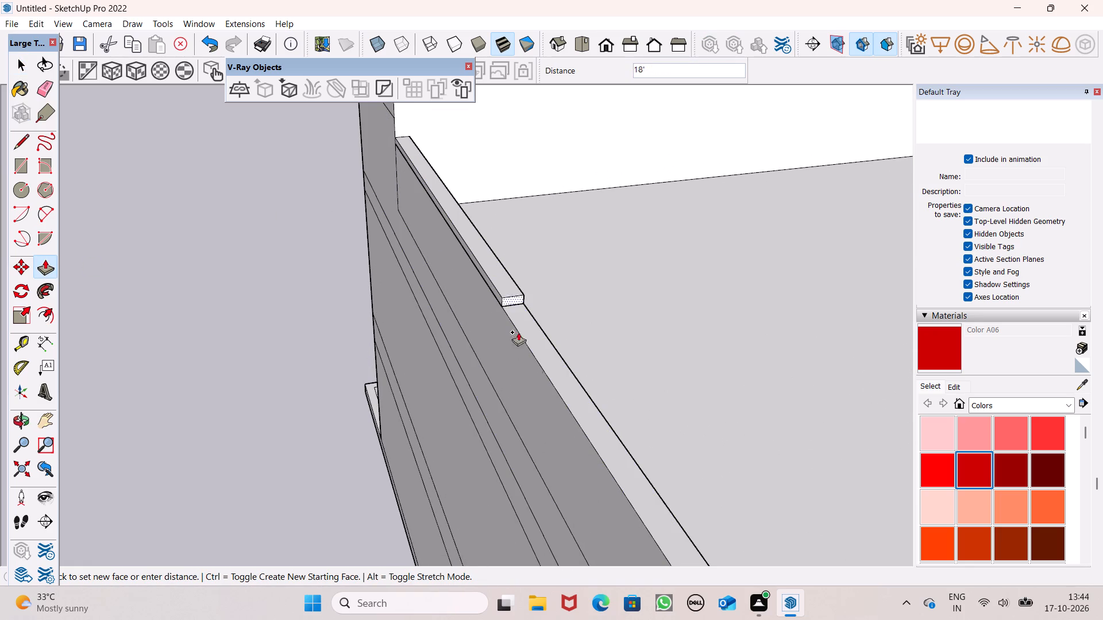
left_click_drag(518, 332, 628, 534)
scroll(601, 288, "down", 5)
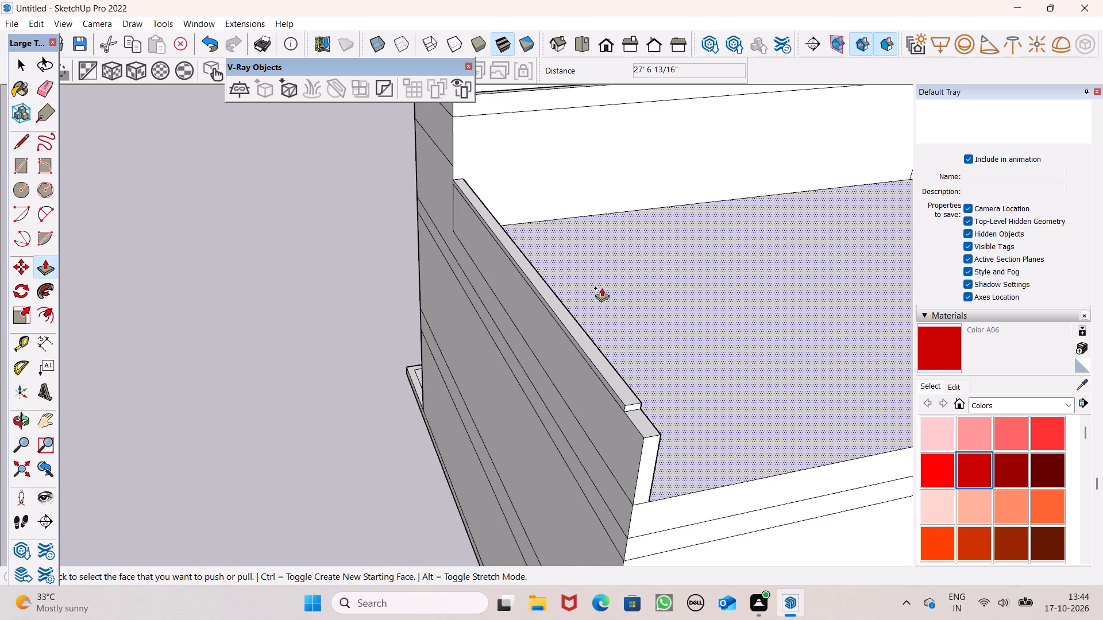
scroll(642, 483, "up", 6)
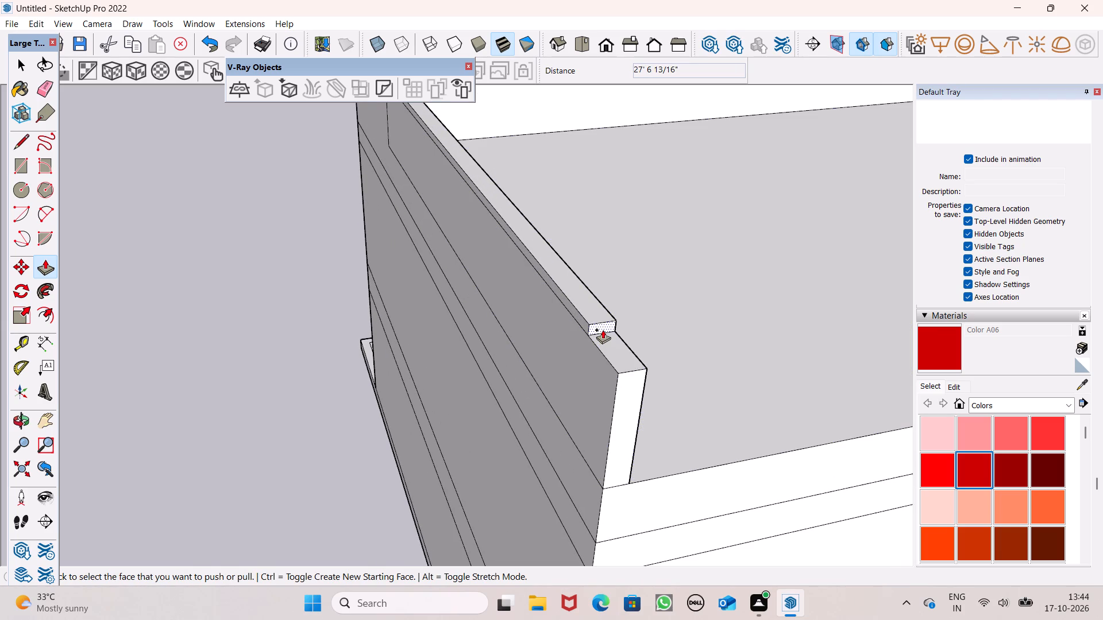
left_click_drag(603, 330, 627, 383)
scroll(584, 361, "down", 7)
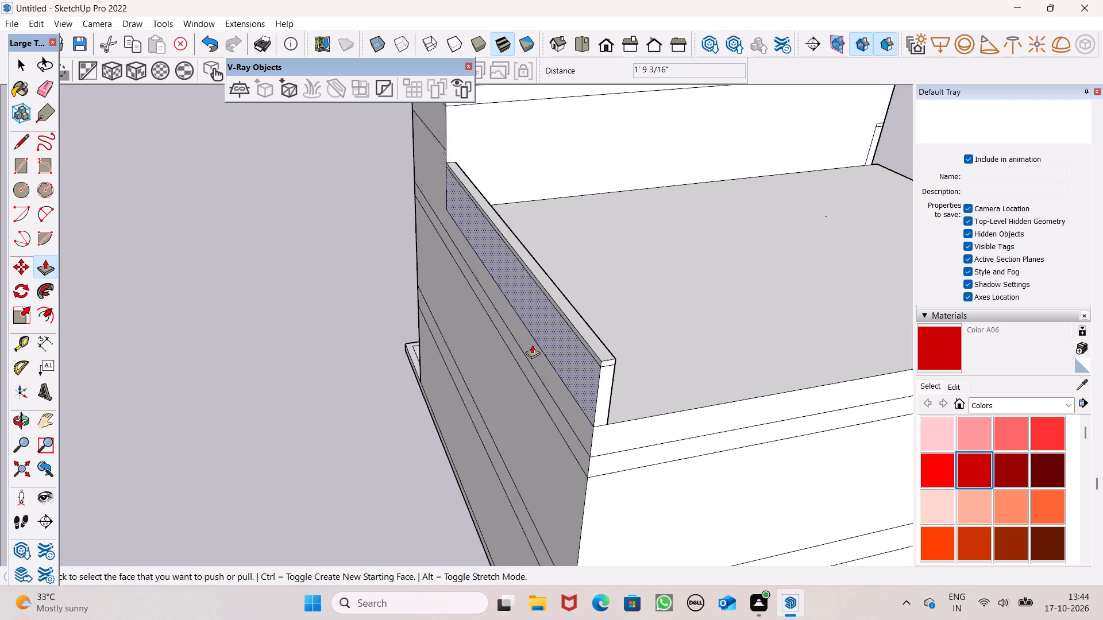
Push/Pull the front parapet profile about 19' 10 1/4" from the stair room wall toward the roof notch.
scroll(529, 336, "down", 11)
middle_click_drag(622, 354, 445, 318)
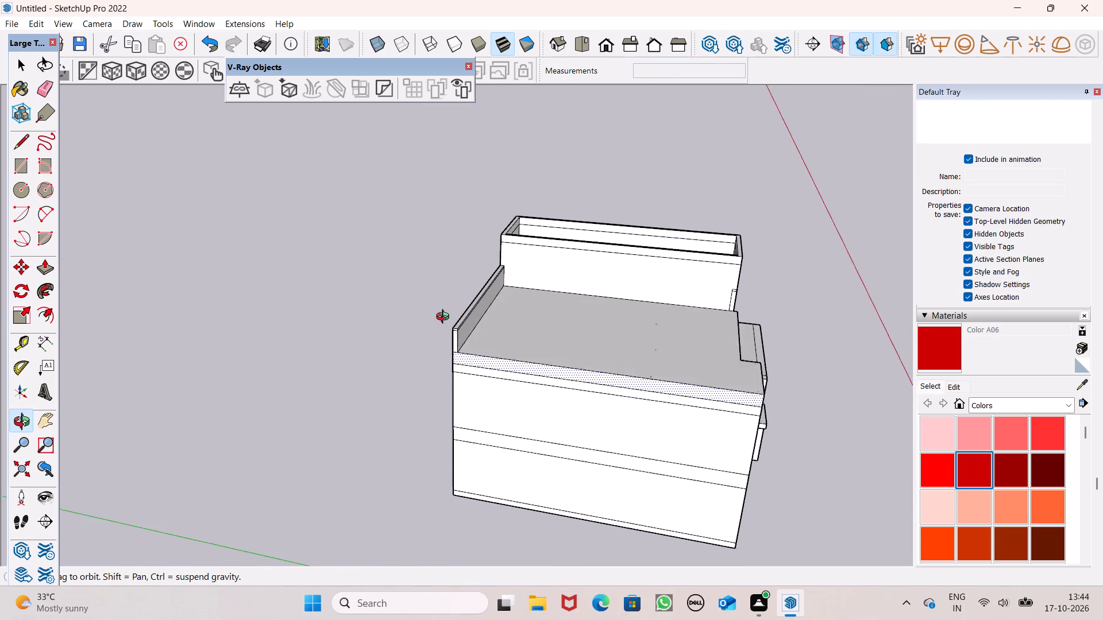
middle_click_drag(445, 318, 442, 318)
scroll(672, 346, "up", 2)
scroll(740, 304, "up", 5)
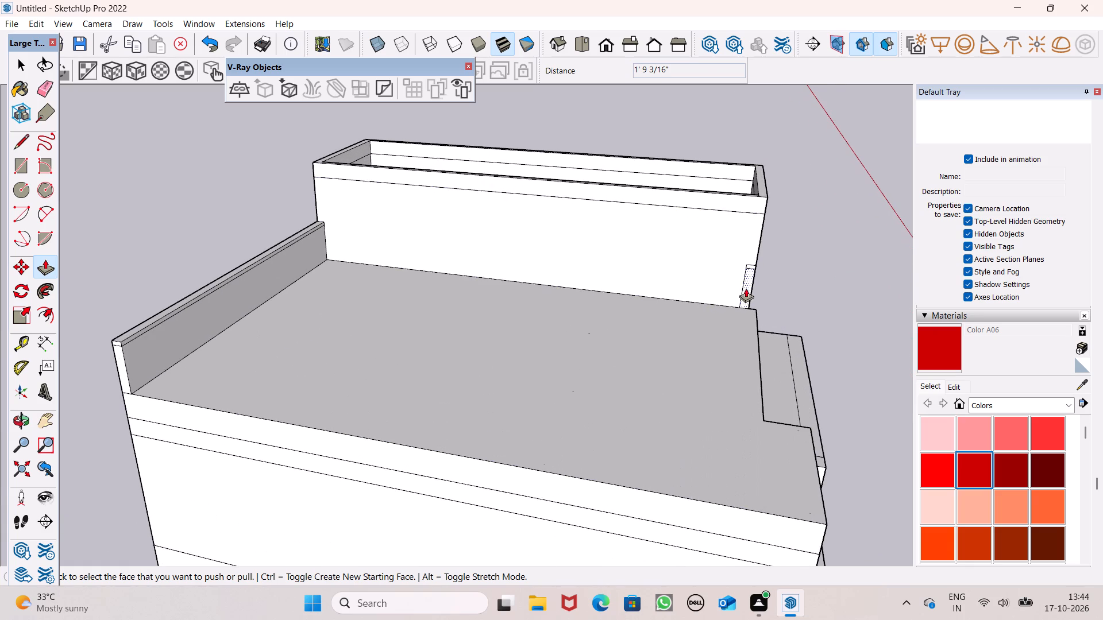
left_click_drag(746, 288, 727, 497)
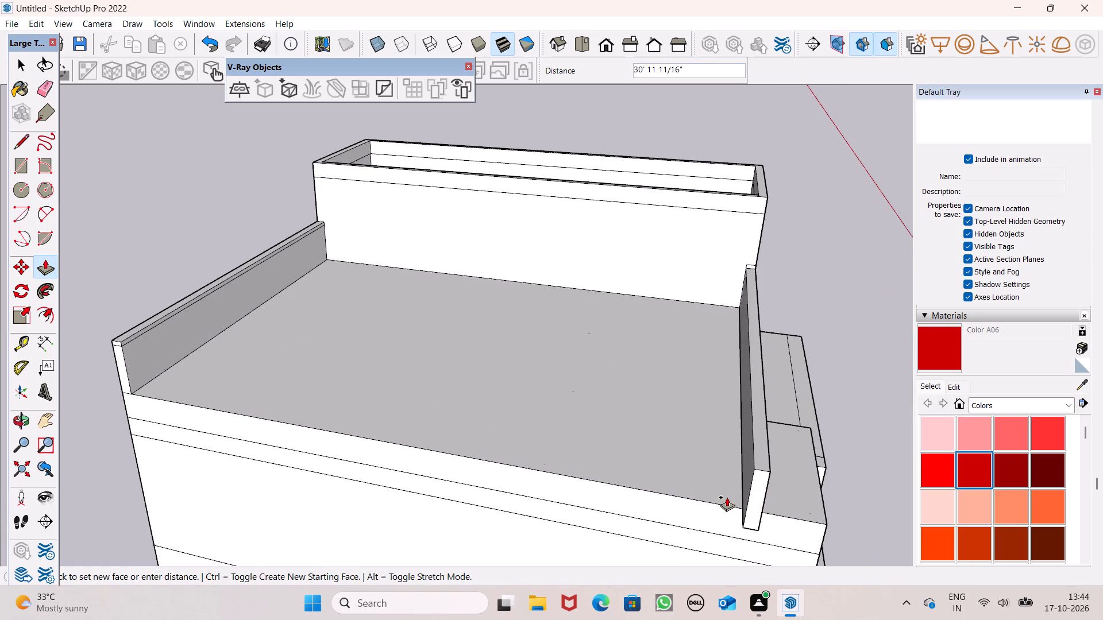
left_click_drag(727, 497, 768, 413)
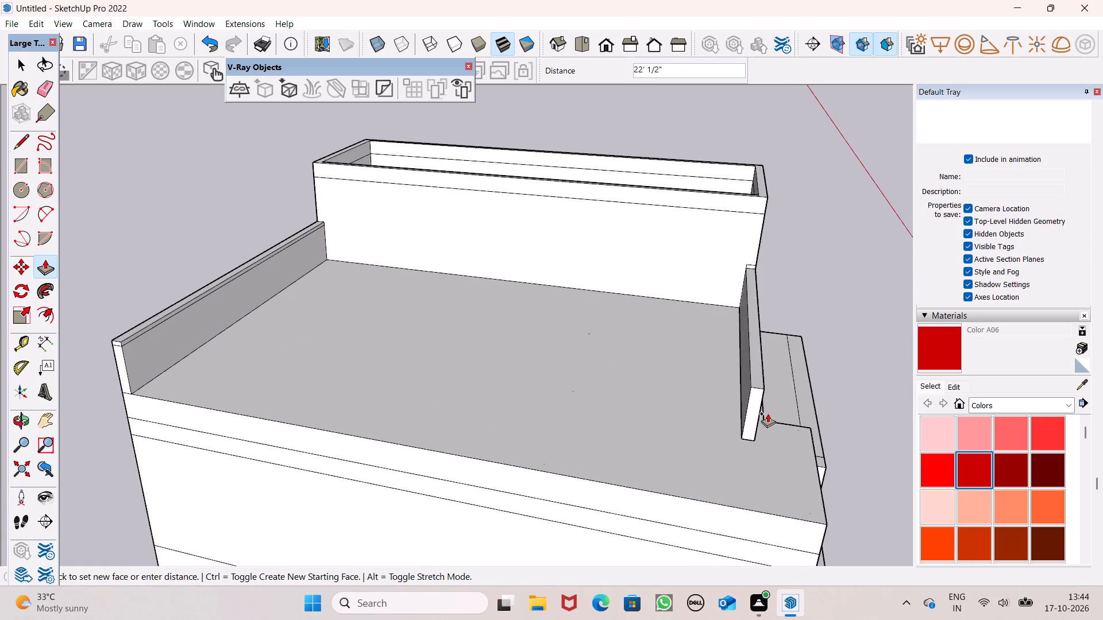
left_click_drag(768, 413, 770, 396)
Shorten the front parapet by pushing its free end face back 6 1/4" near the roof notch.
scroll(712, 342, "down", 5)
middle_click_drag(793, 365, 686, 359)
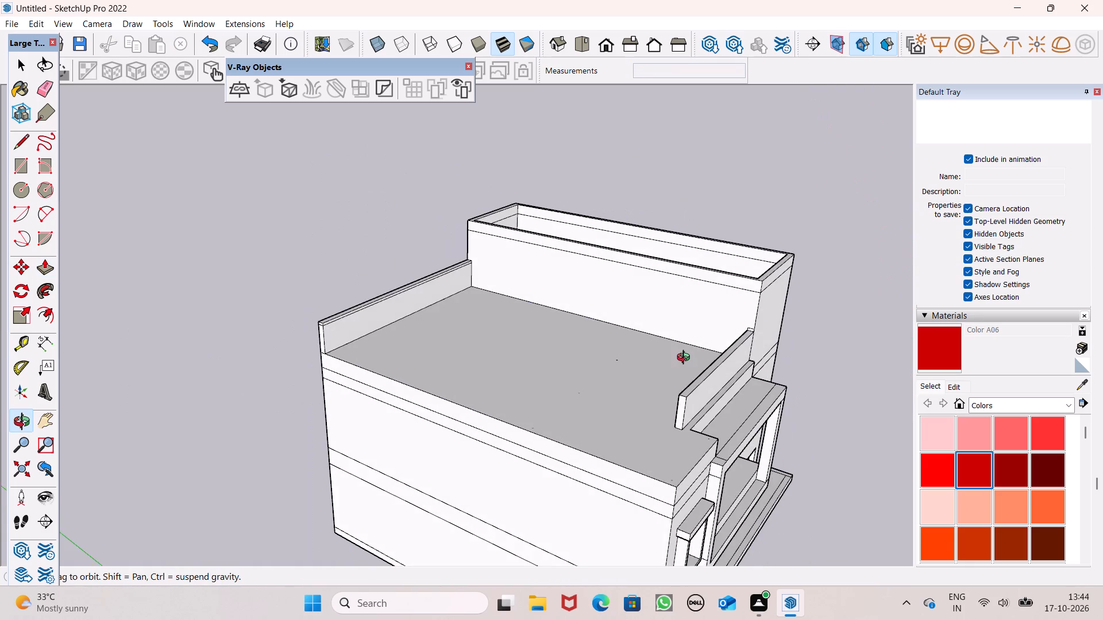
middle_click_drag(686, 359, 652, 363)
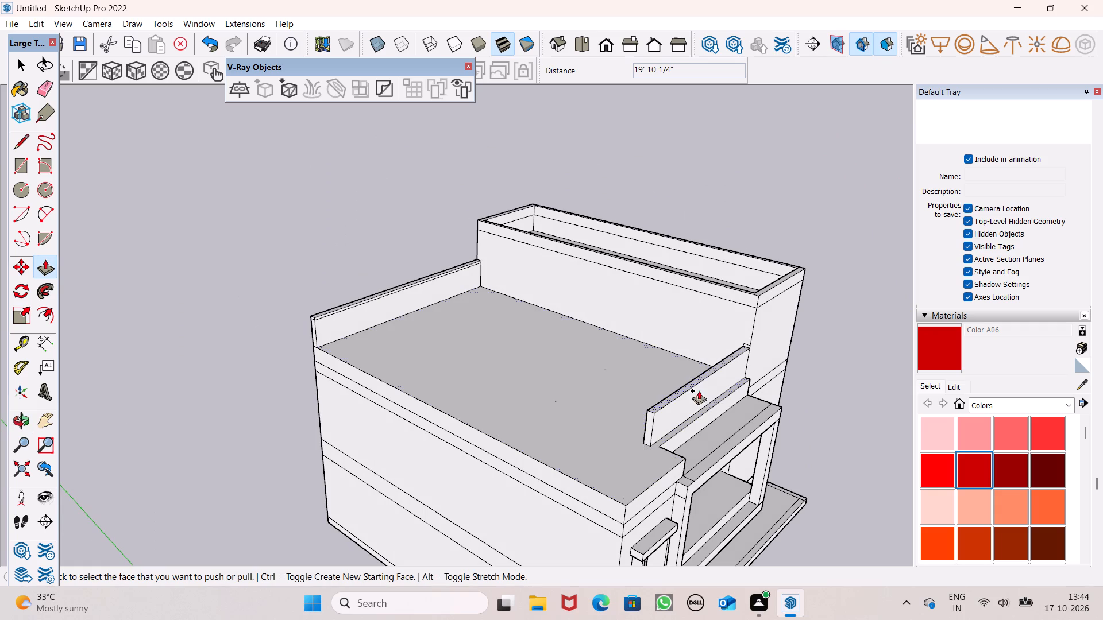
middle_click_drag(699, 395, 698, 399)
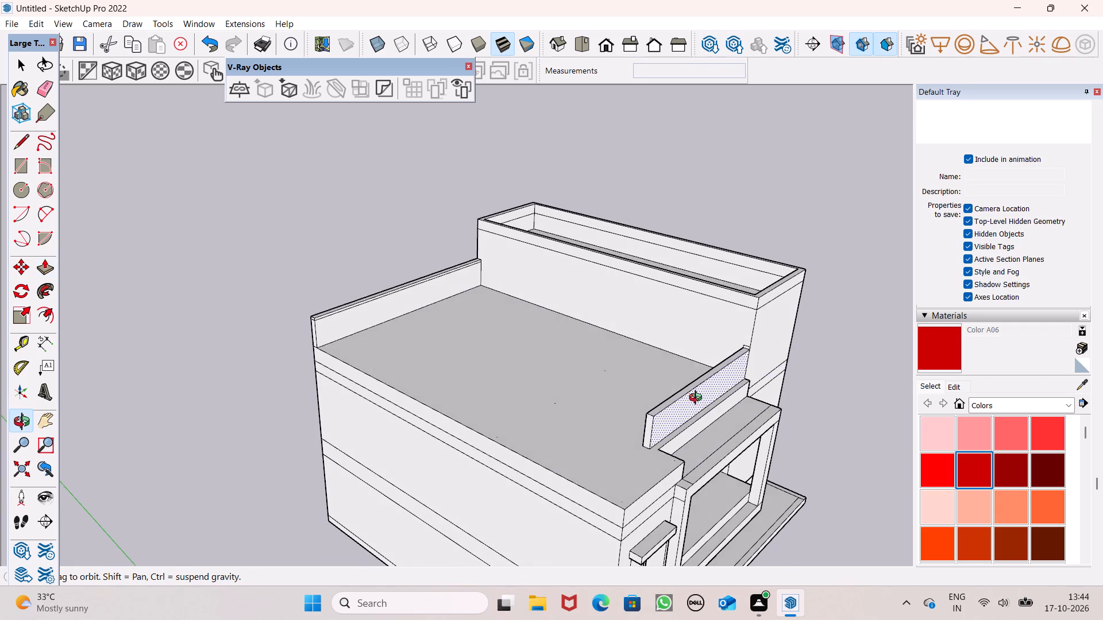
middle_click_drag(698, 399, 722, 379)
scroll(768, 324, "up", 2)
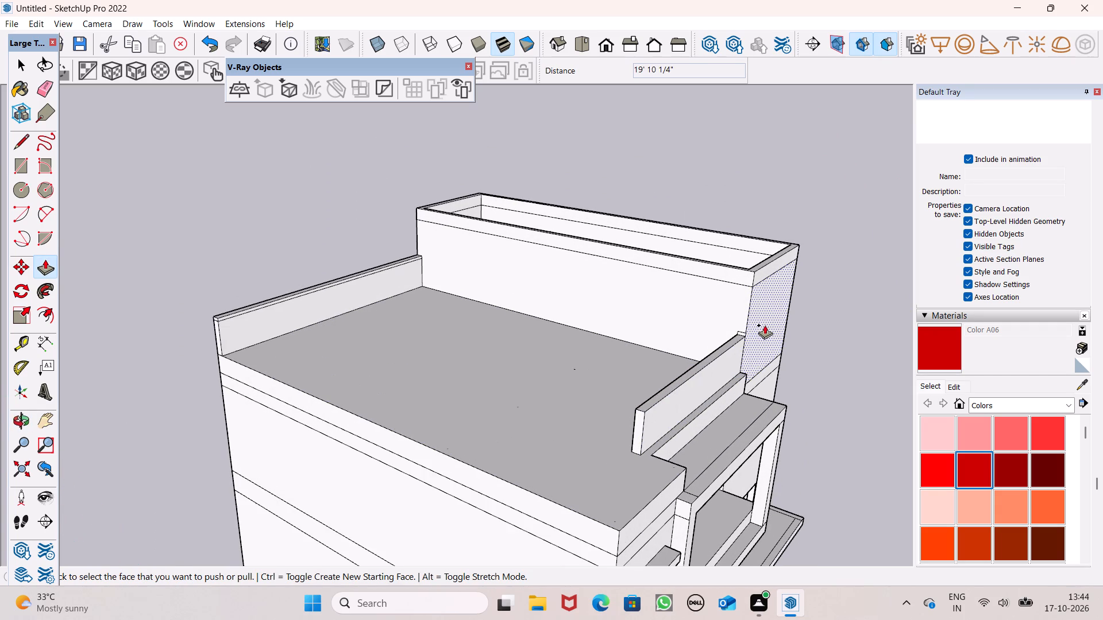
scroll(765, 325, "up", 1)
middle_click_drag(687, 444, 578, 471)
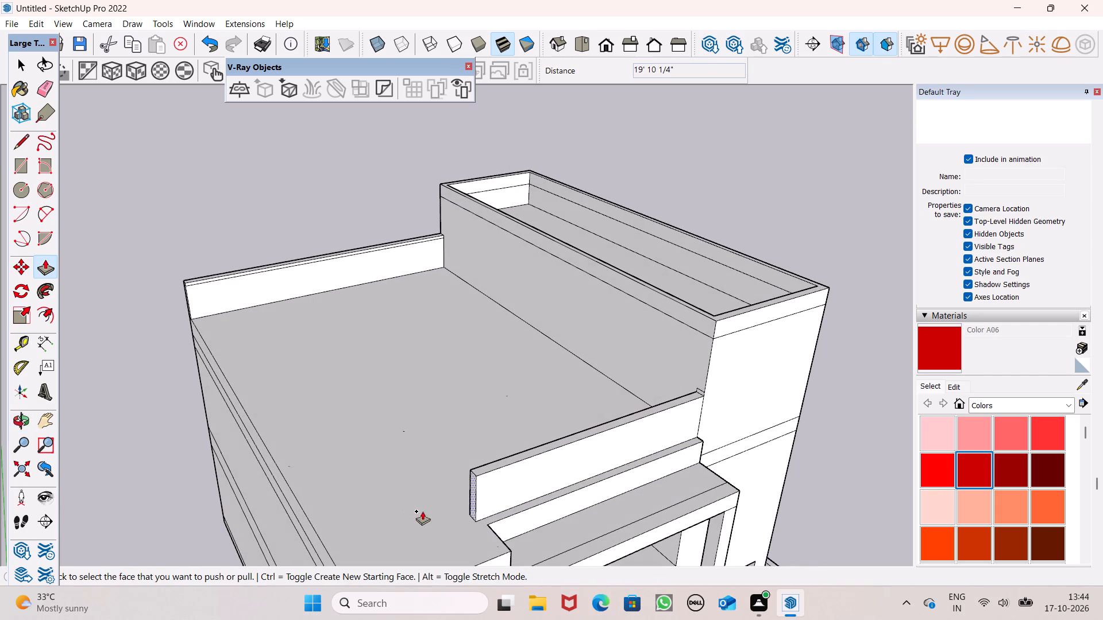
left_click_drag(474, 500, 474, 499)
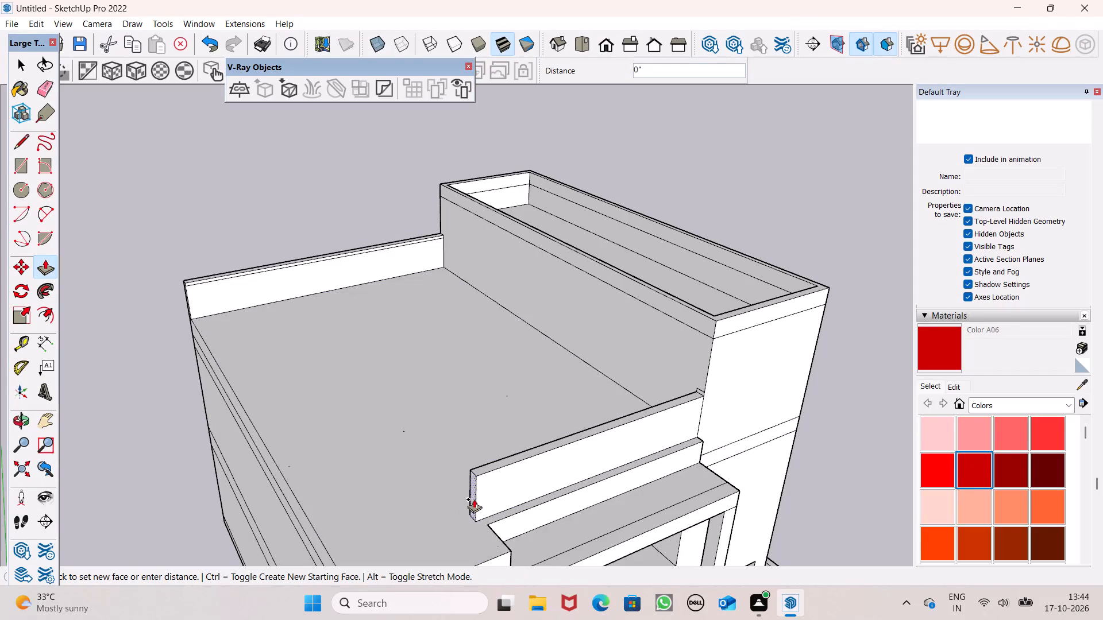
left_click_drag(474, 499, 496, 526)
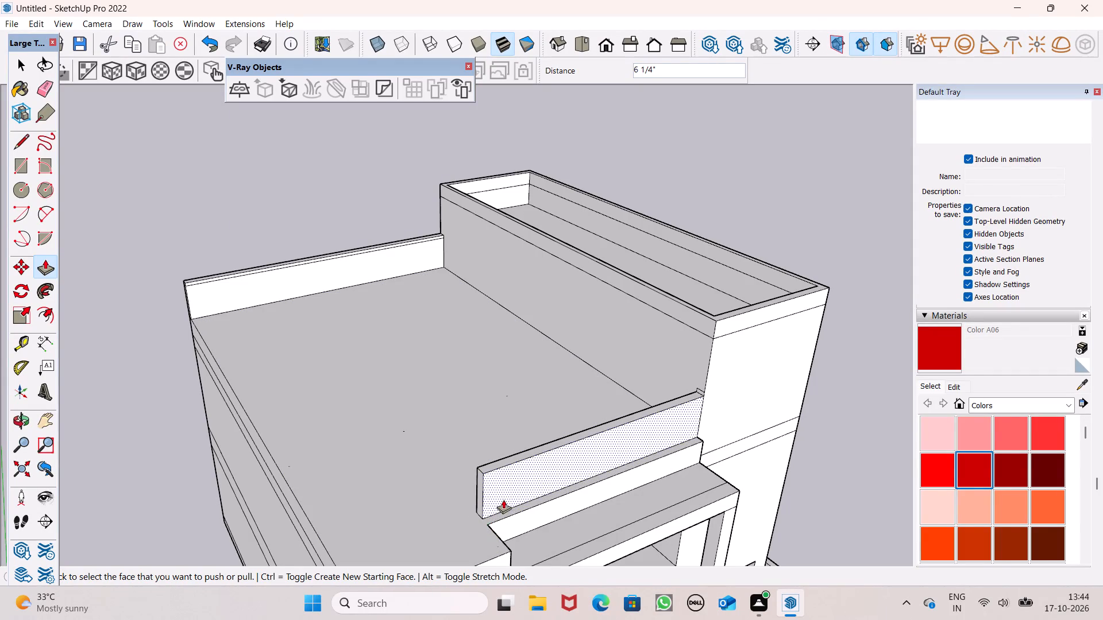
Examine the front parapet's free end and the lower roof's notched edge from several angles.
scroll(502, 452, "down", 2)
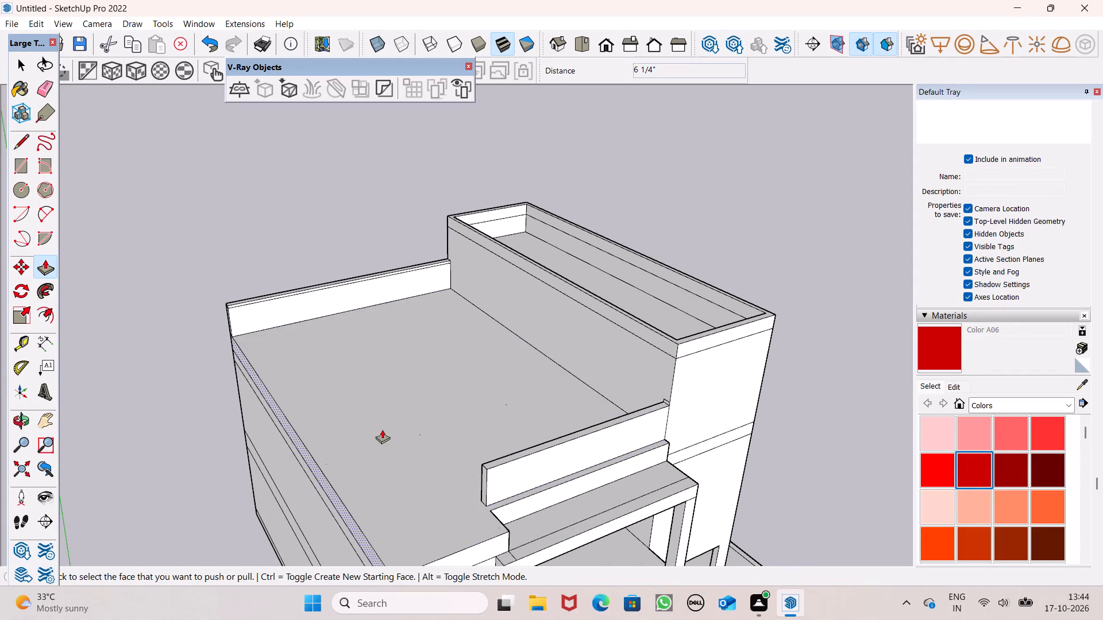
scroll(437, 314, "down", 1)
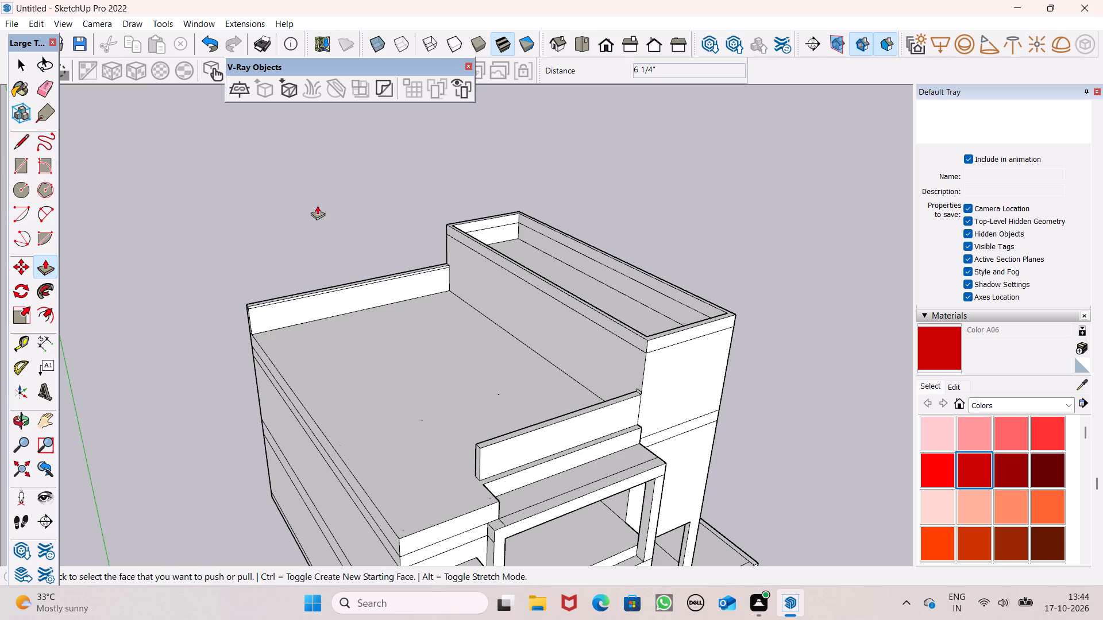
scroll(257, 176, "down", 6)
middle_click_drag(362, 289, 449, 353)
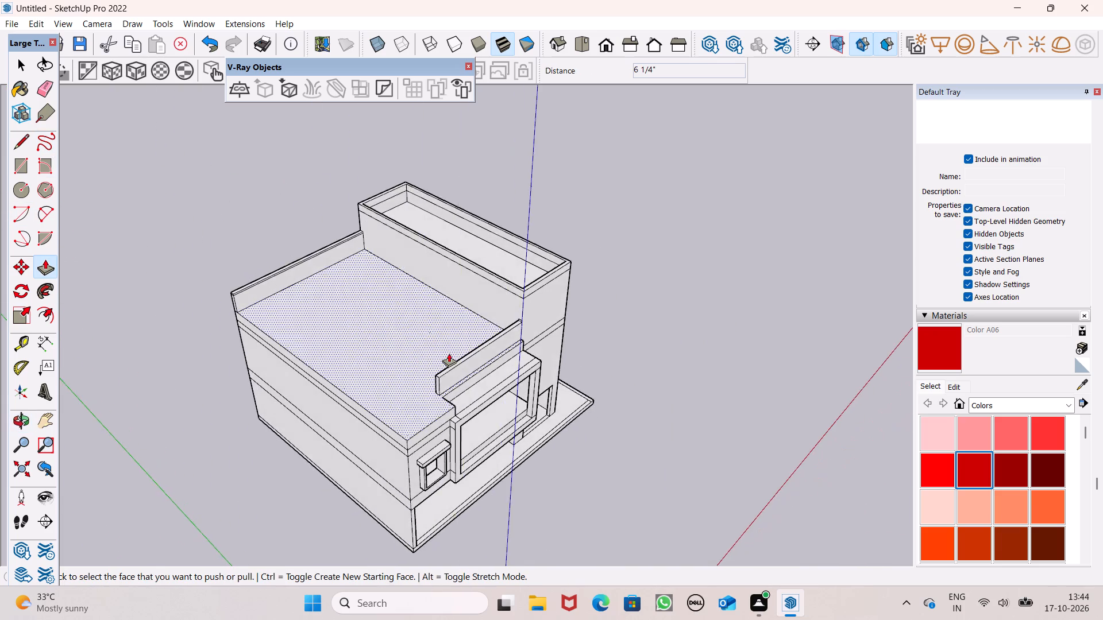
scroll(471, 370, "up", 8)
middle_click_drag(490, 412, 572, 443)
middle_click_drag(535, 416, 514, 425)
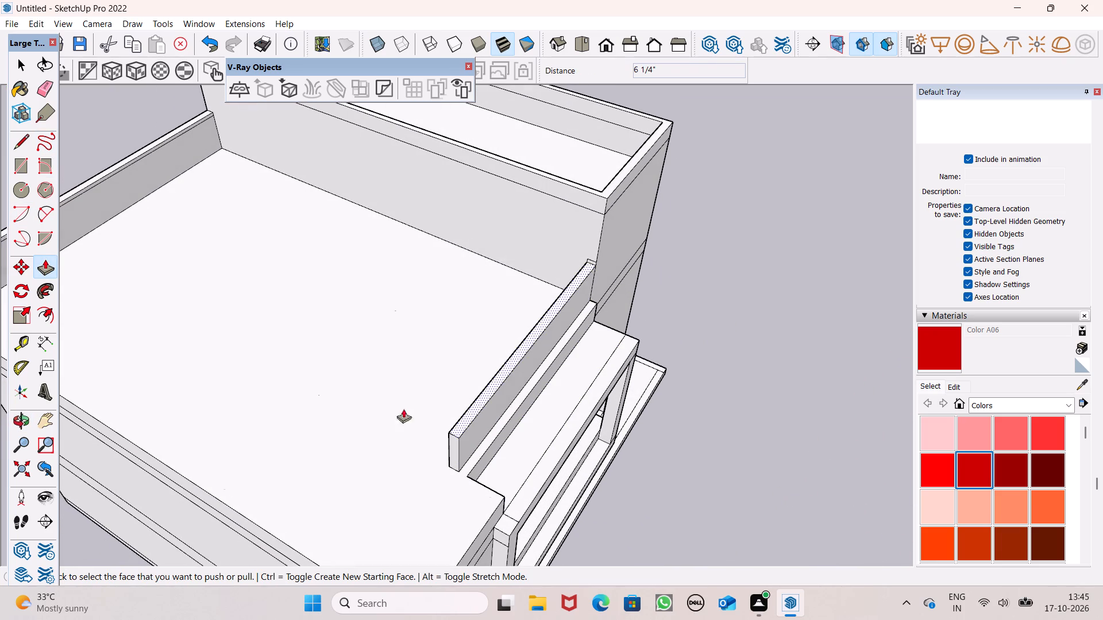
scroll(433, 308, "down", 1)
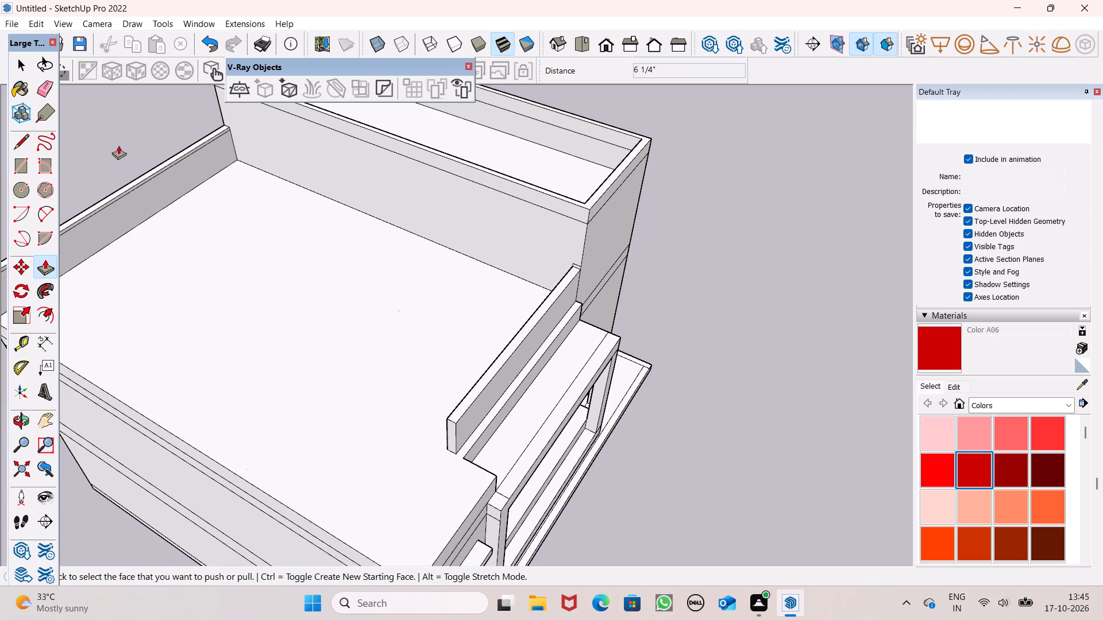
scroll(130, 154, "down", 1)
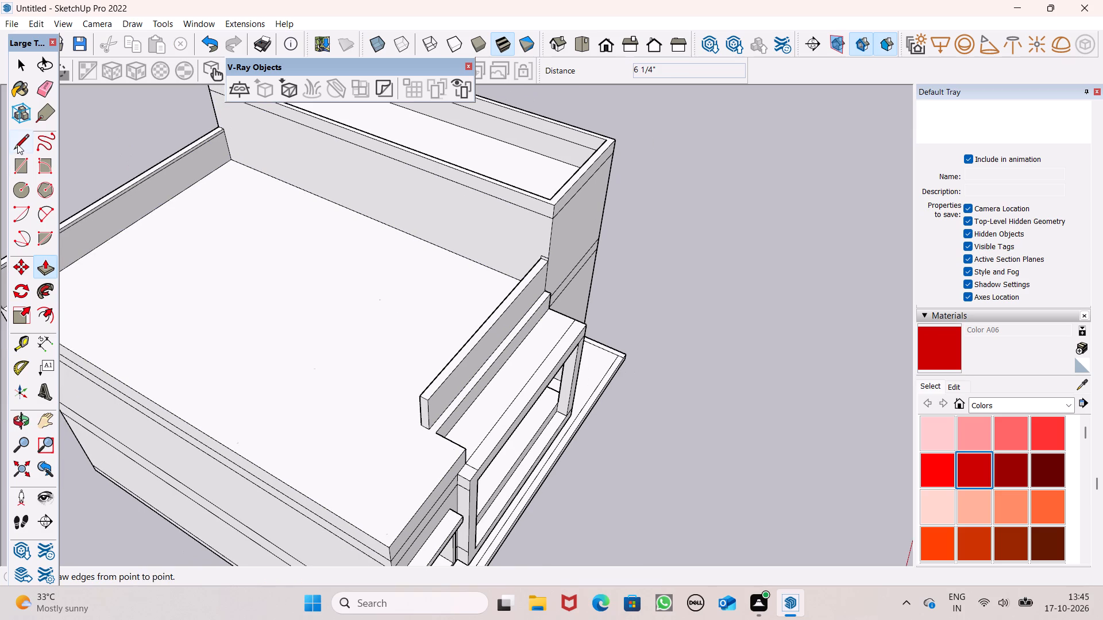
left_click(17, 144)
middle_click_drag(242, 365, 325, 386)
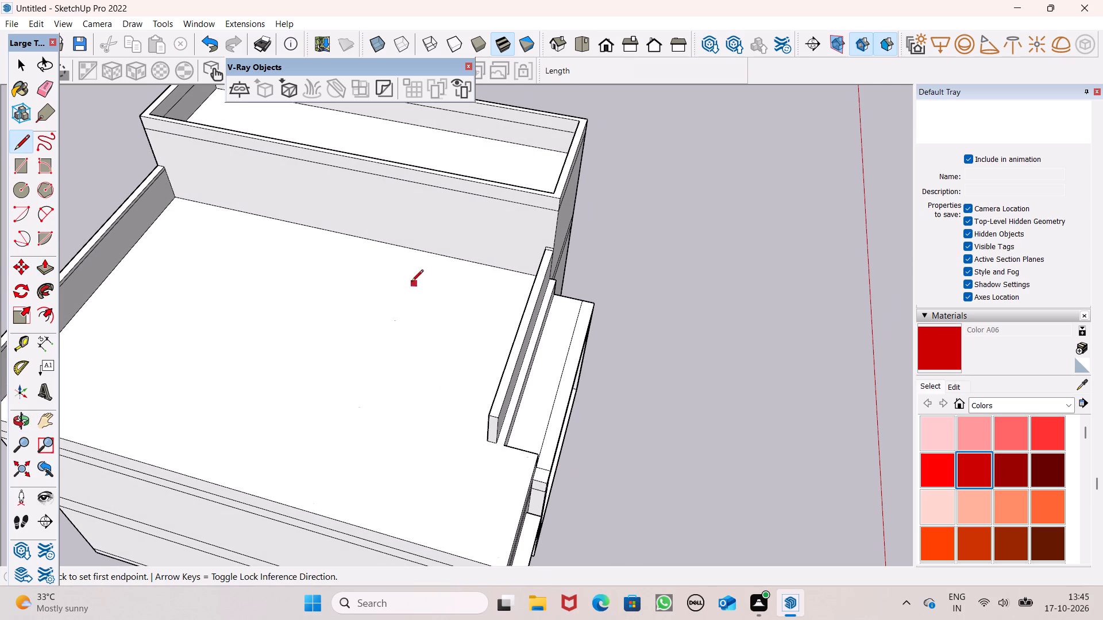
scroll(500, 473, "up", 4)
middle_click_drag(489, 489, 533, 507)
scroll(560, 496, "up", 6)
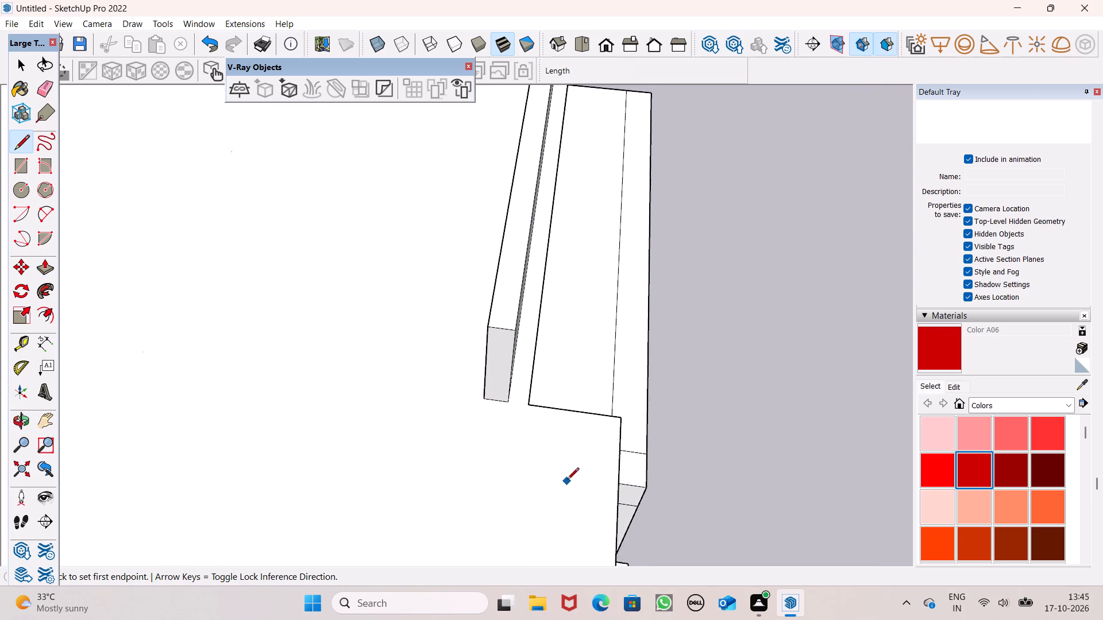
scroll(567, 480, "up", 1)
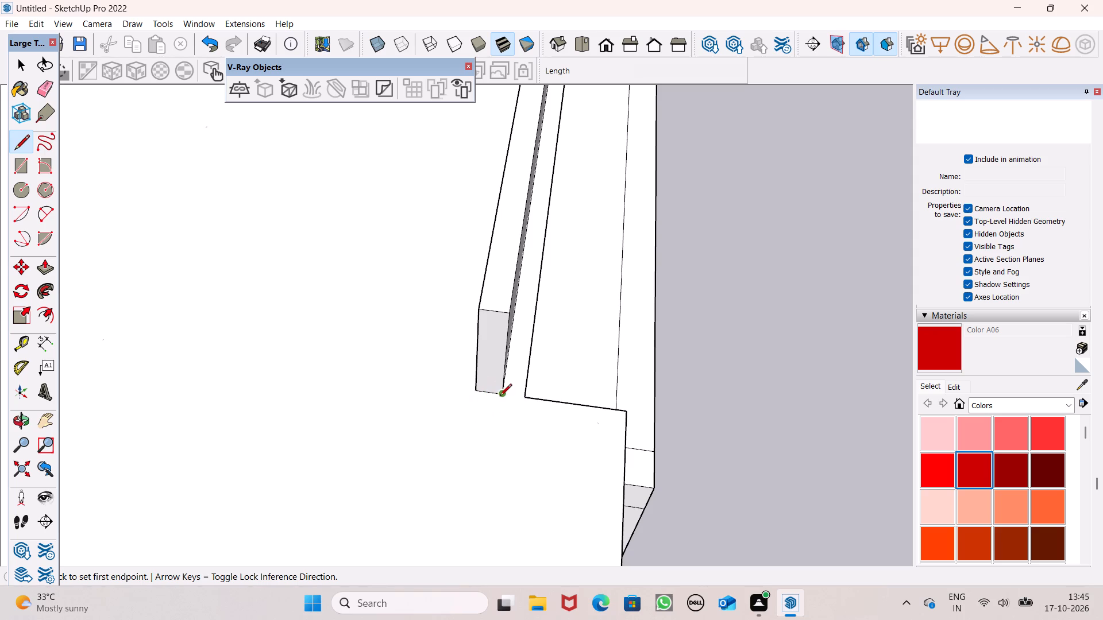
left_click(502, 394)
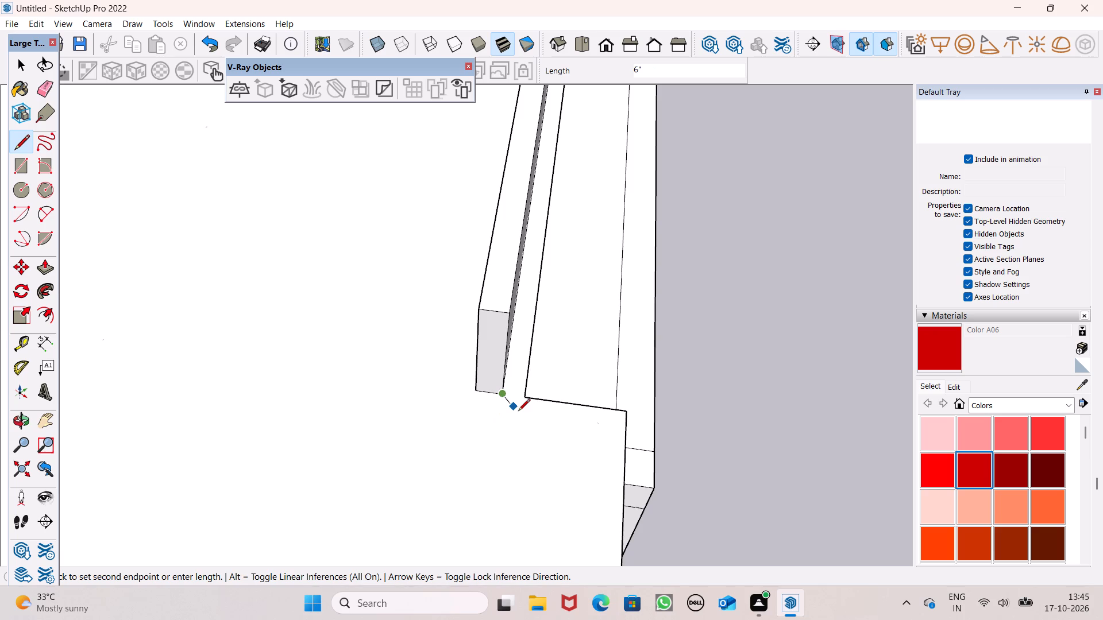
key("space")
Examine the front parapet's free end beside the roof notch and its position relative to the whole lower roof.
scroll(518, 412, "down", 3)
middle_click_drag(560, 433, 454, 451)
scroll(470, 405, "down", 4)
middle_click_drag(489, 405, 453, 424)
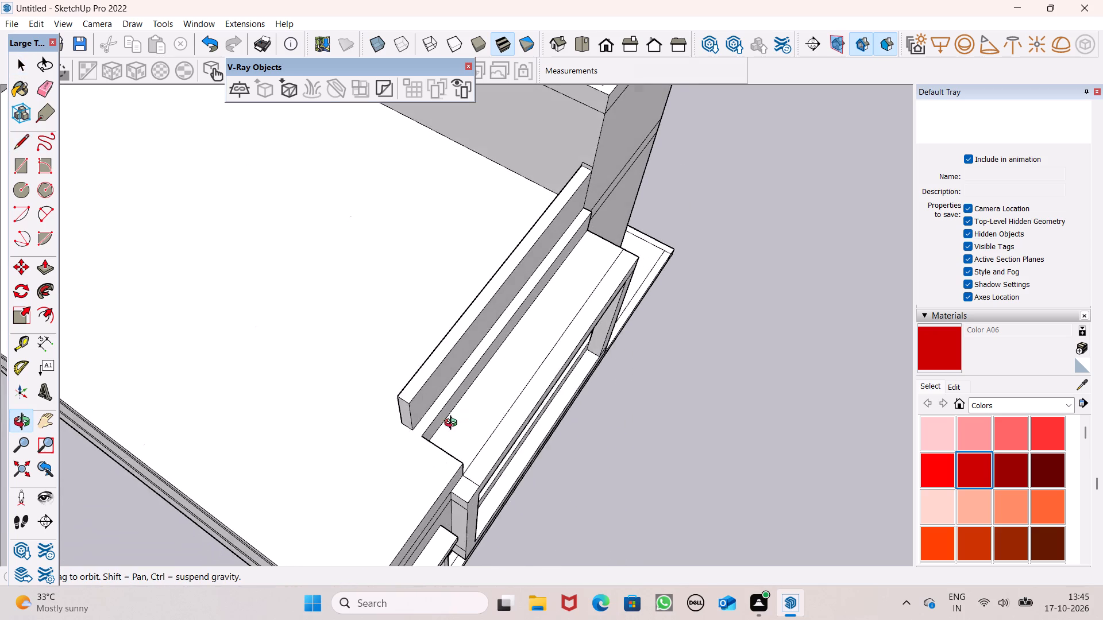
middle_click_drag(453, 424, 451, 418)
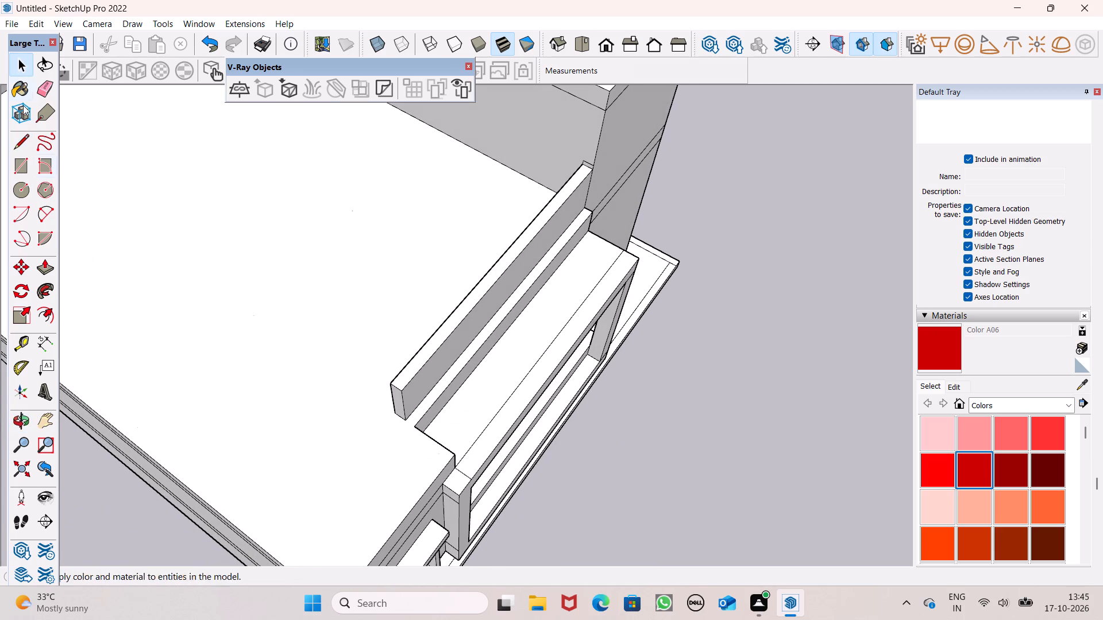
left_click(16, 148)
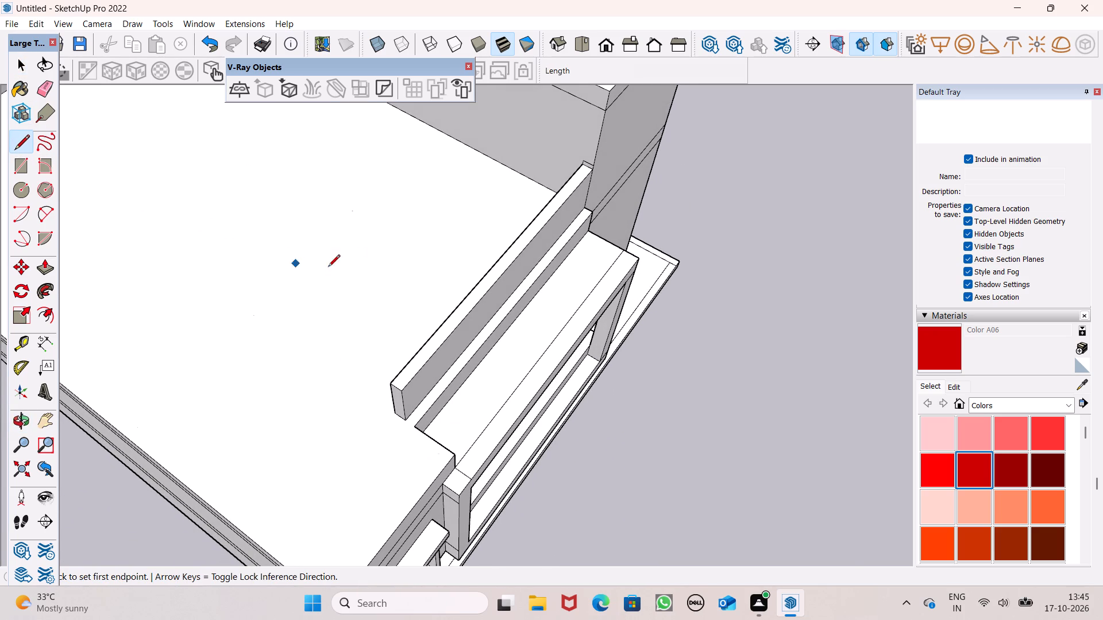
scroll(351, 262, "down", 3)
middle_click_drag(473, 381, 581, 352)
scroll(418, 411, "up", 6)
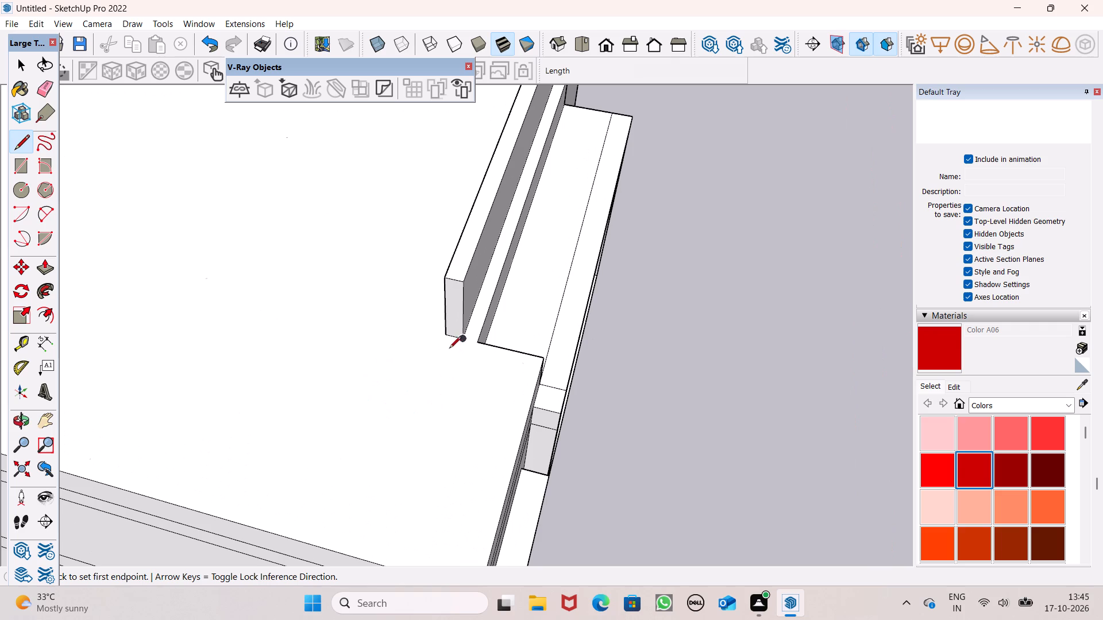
scroll(607, 331, "down", 6)
middle_click_drag(600, 370, 476, 452)
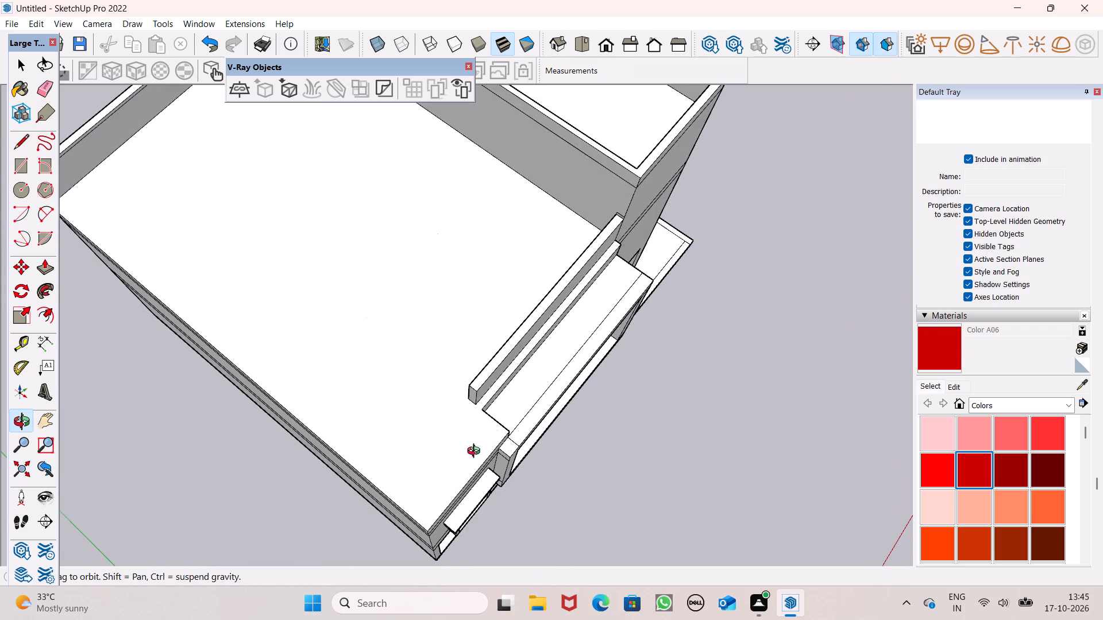
middle_click_drag(476, 452, 476, 453)
scroll(504, 451, "up", 6)
scroll(589, 337, "down", 4)
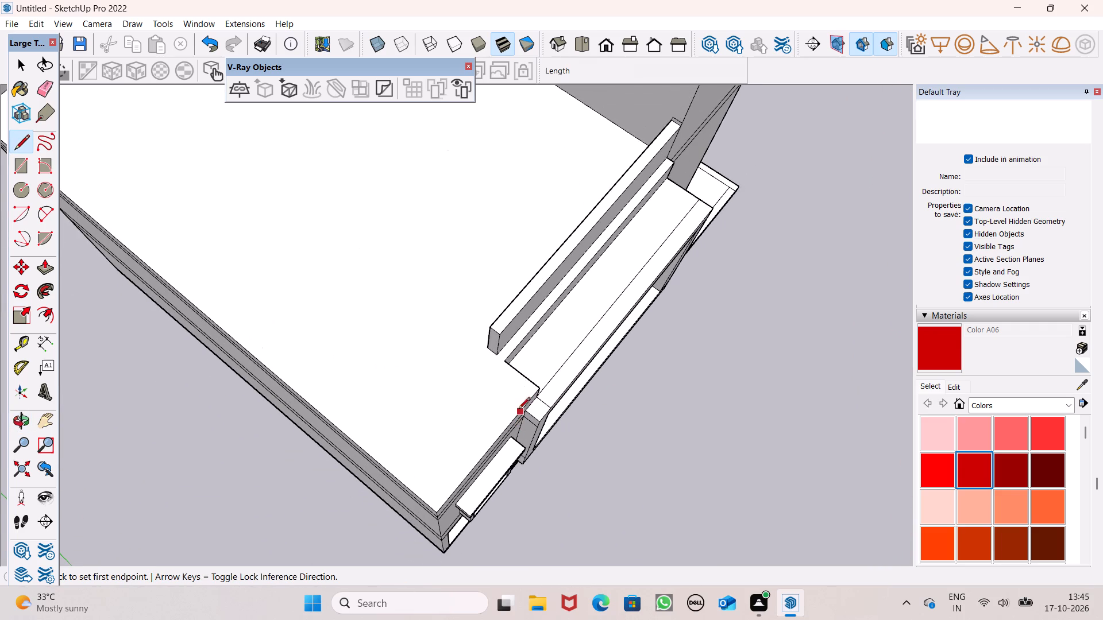
scroll(548, 460, "down", 6)
scroll(598, 330, "down", 6)
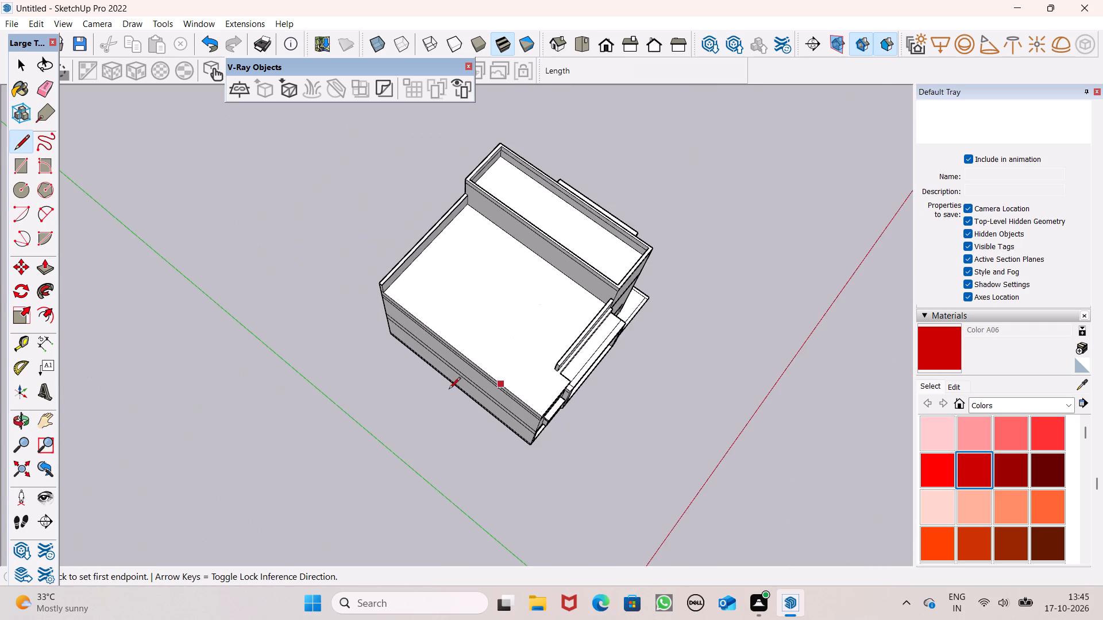
Draw a 4' vertical line down the rear parapet's inner face near its outer end, from the top edge to the roof surface.
scroll(426, 365, "up", 3)
middle_click_drag(413, 331, 217, 121)
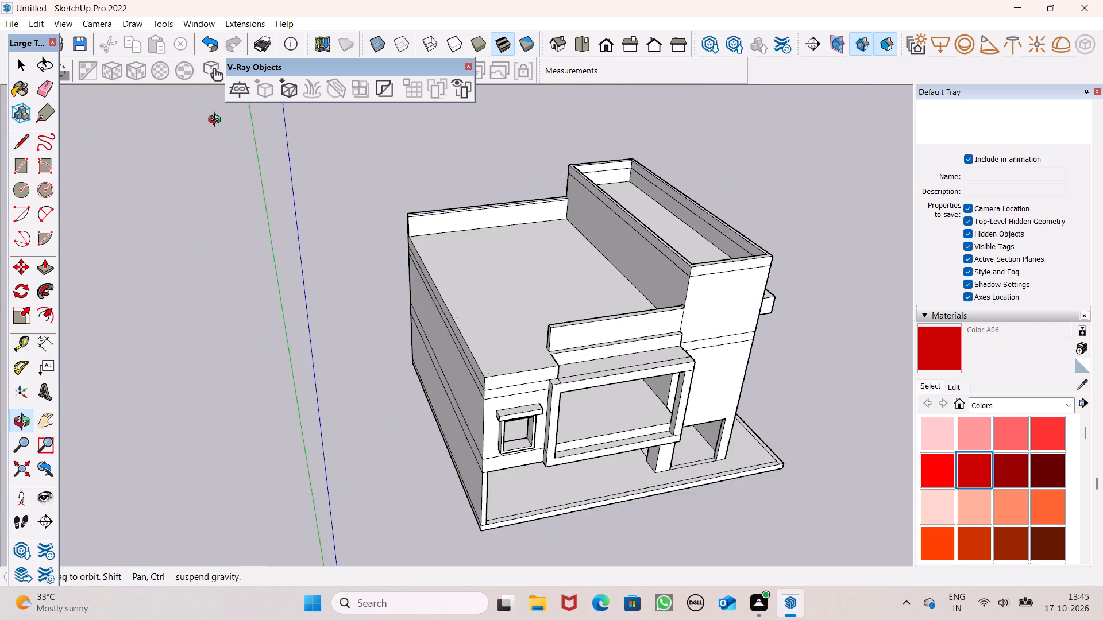
middle_click_drag(217, 121, 216, 121)
scroll(400, 223, "up", 7)
scroll(430, 185, "up", 11)
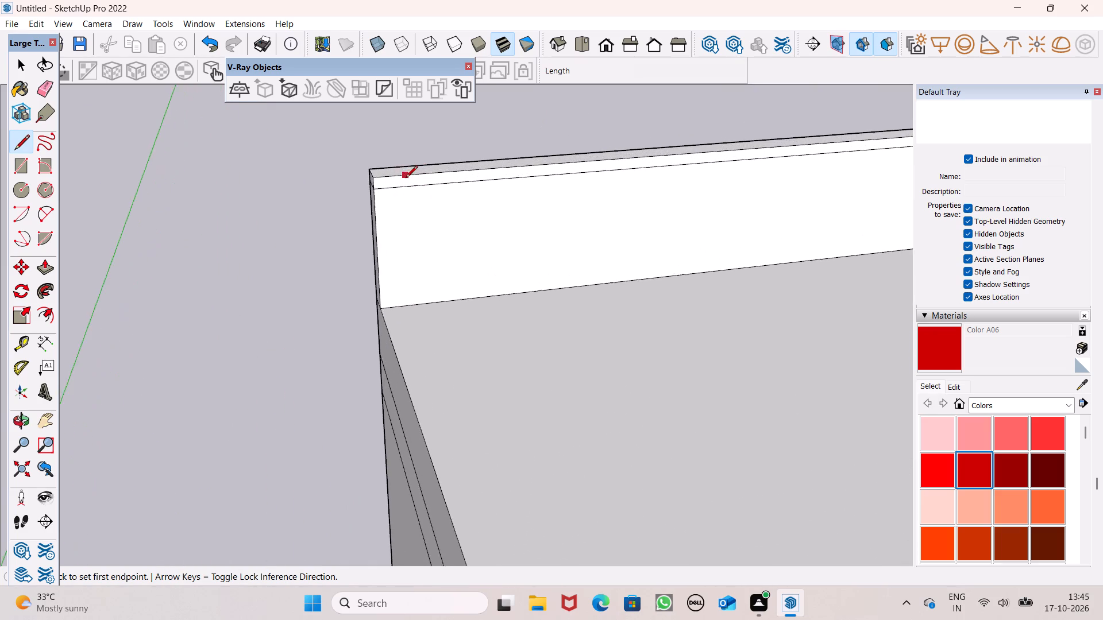
scroll(406, 179, "up", 1)
middle_click_drag(404, 206, 385, 172)
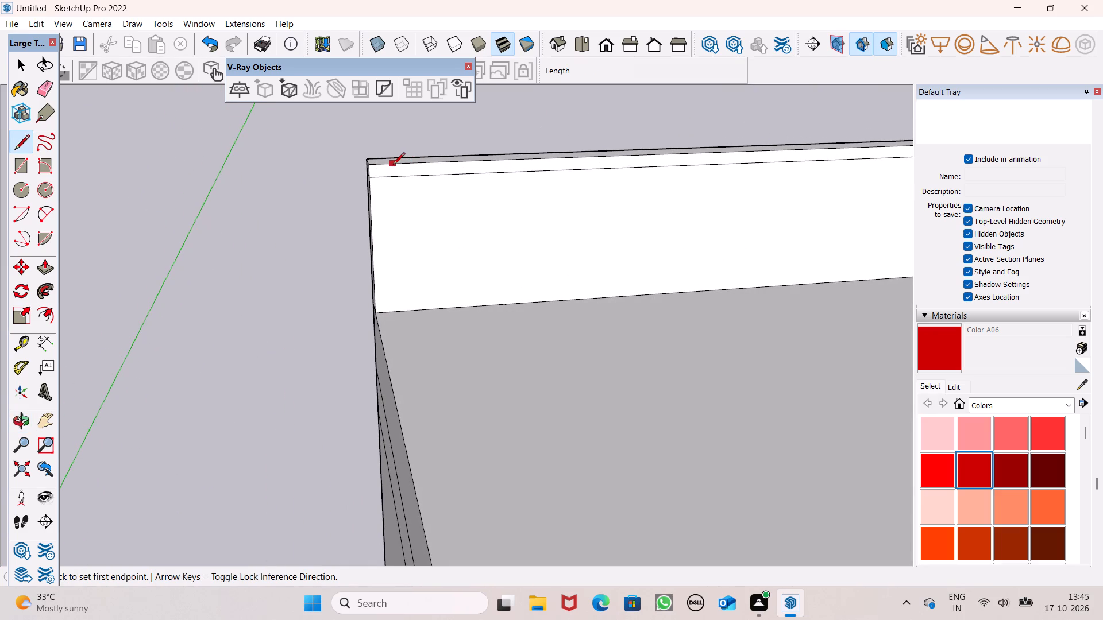
left_click(393, 165)
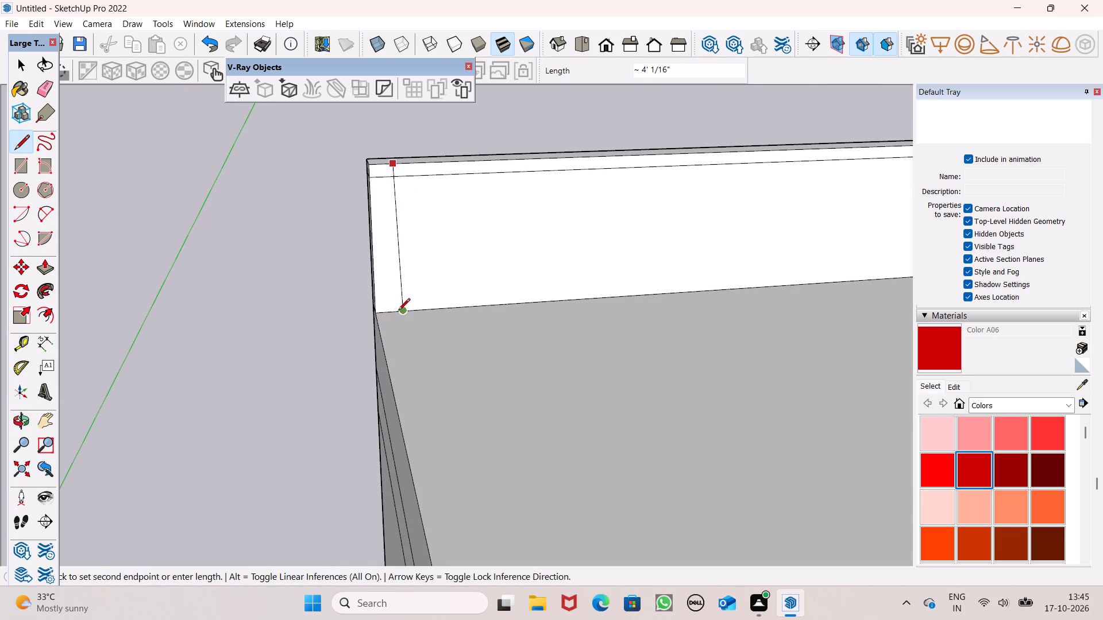
left_click(394, 311)
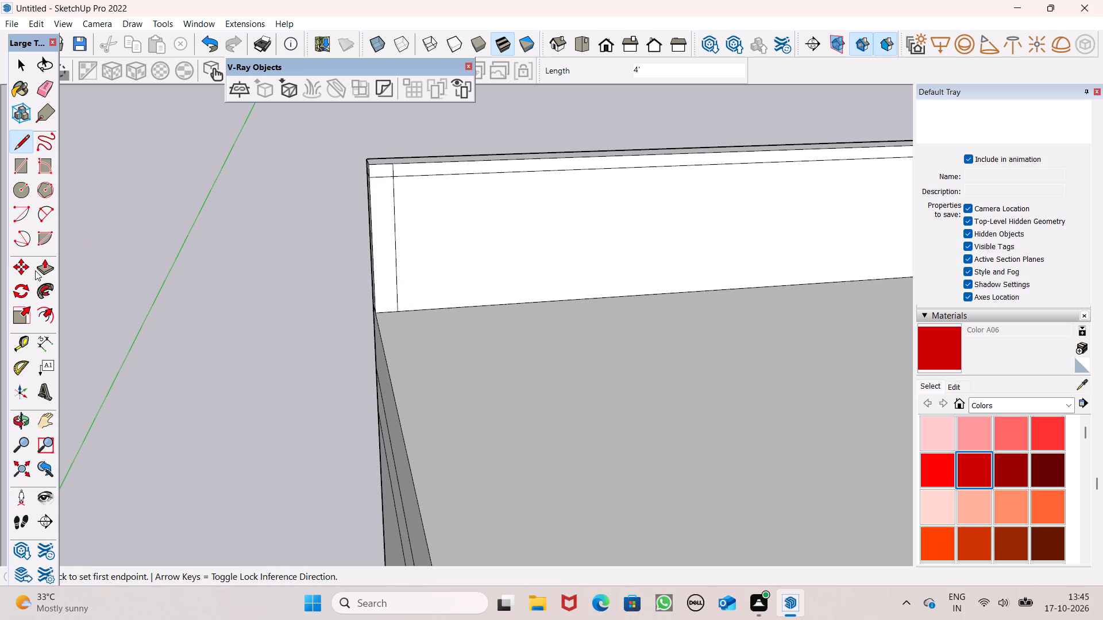
Push/Pull the profile below the top band at the rear parapet's outer end 44' 3" along the roof's side edge.
left_click(44, 264)
scroll(358, 151, "down", 4)
scroll(419, 138, "down", 5)
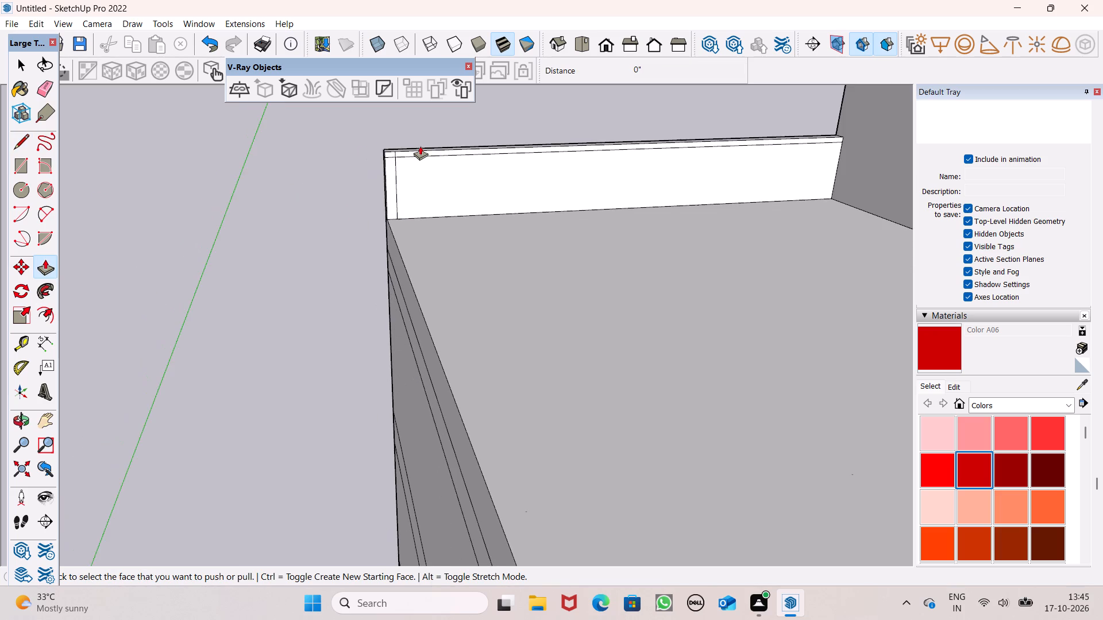
scroll(420, 146, "down", 4)
middle_click_drag(426, 201, 429, 218)
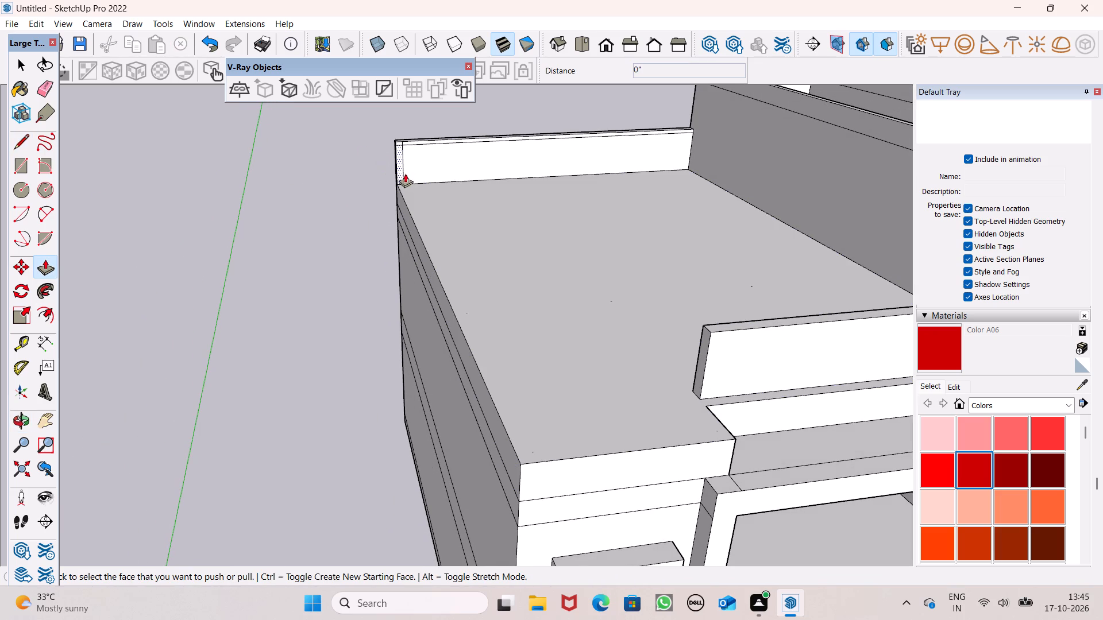
left_click_drag(400, 171, 460, 403)
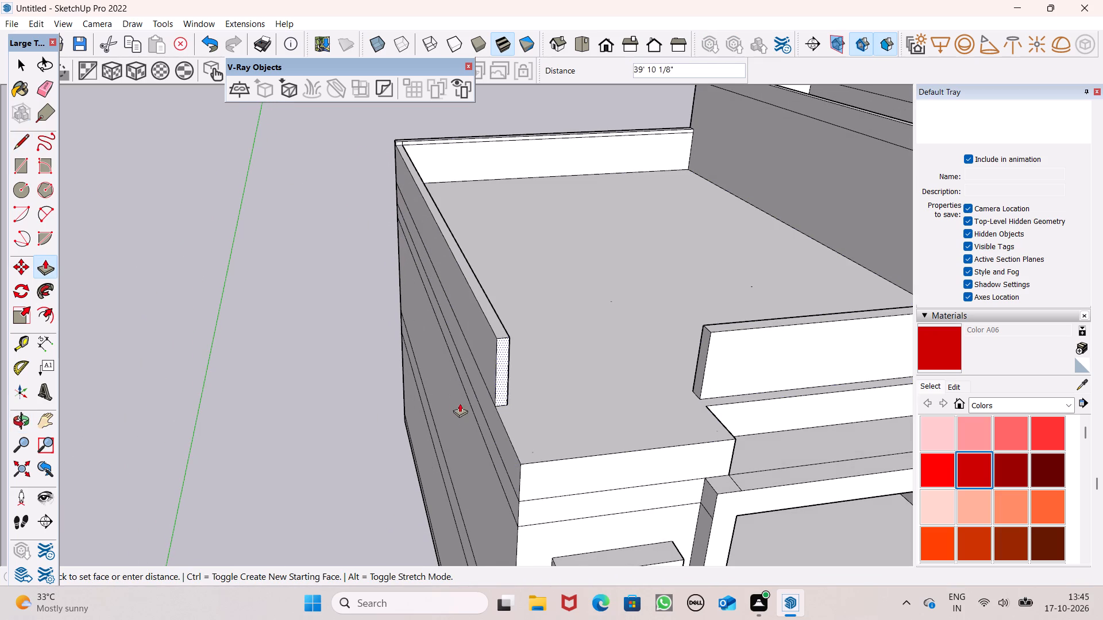
left_click_drag(460, 403, 478, 470)
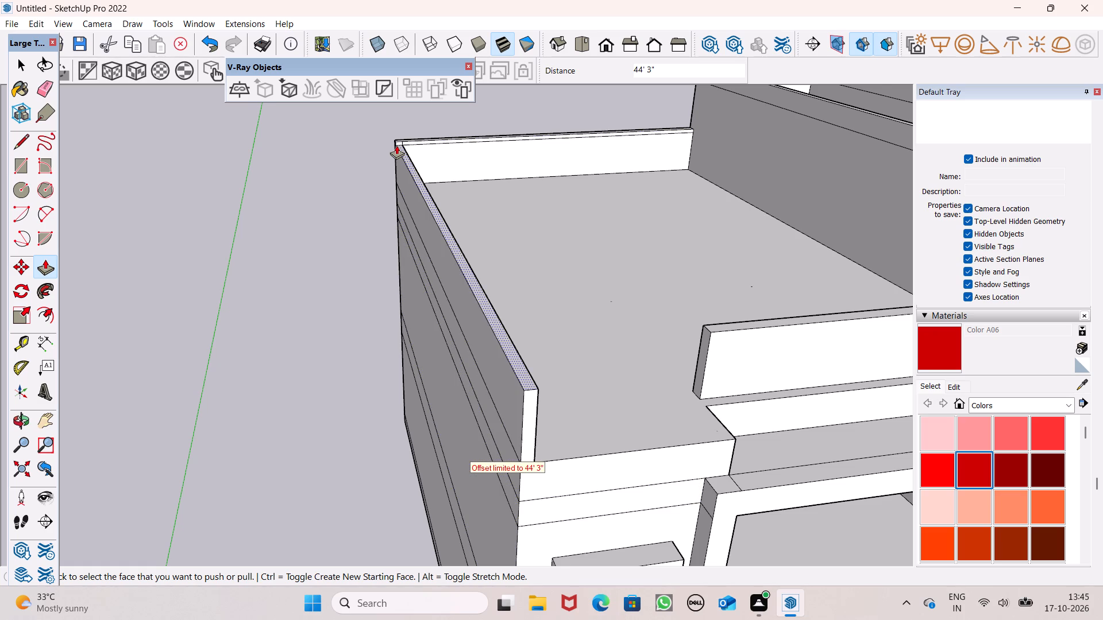
Extrude the side parapet's top band profile 24' 11 7/16" plus a further 19' 3 9/16" to the parapet's front end.
scroll(396, 145, "up", 7)
left_click_drag(398, 144, 512, 510)
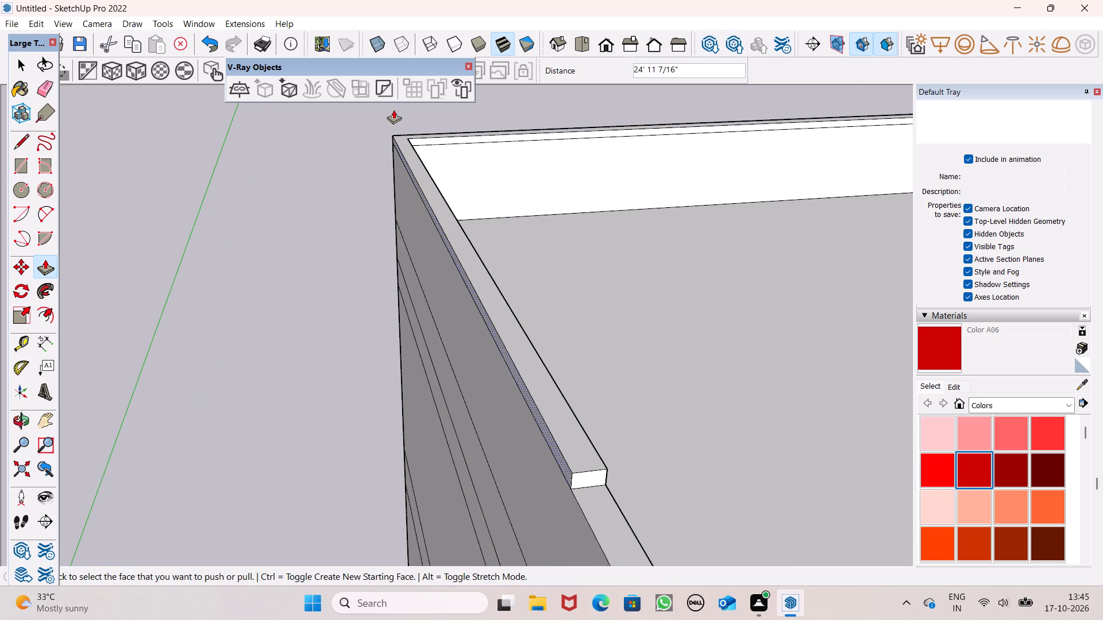
scroll(394, 110, "down", 8)
scroll(450, 262, "down", 1)
scroll(483, 271, "up", 3)
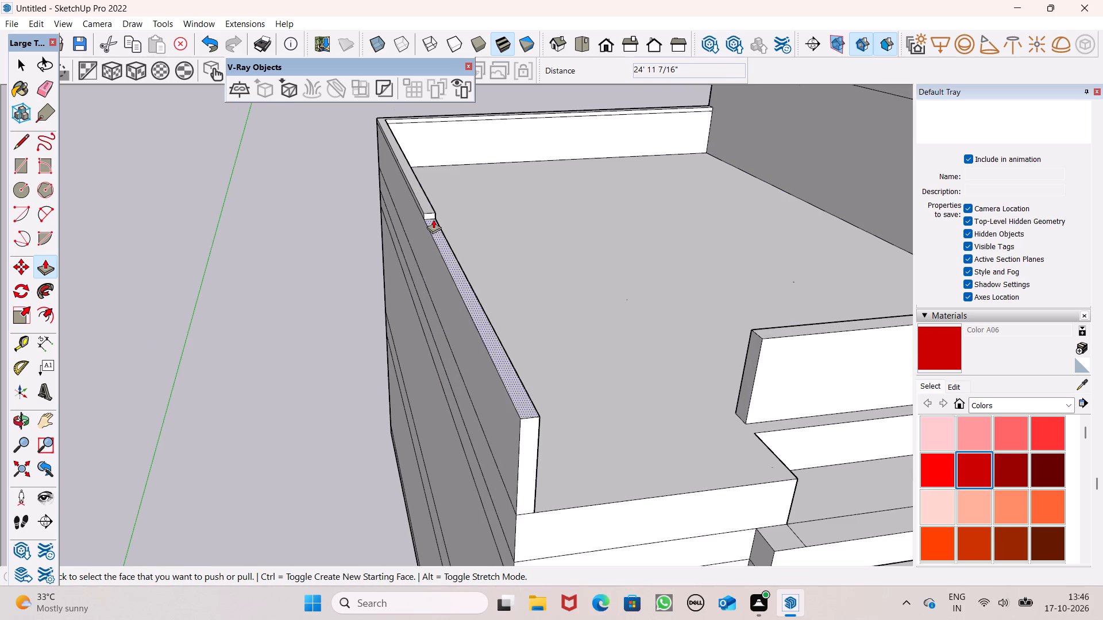
left_click_drag(431, 216, 533, 416)
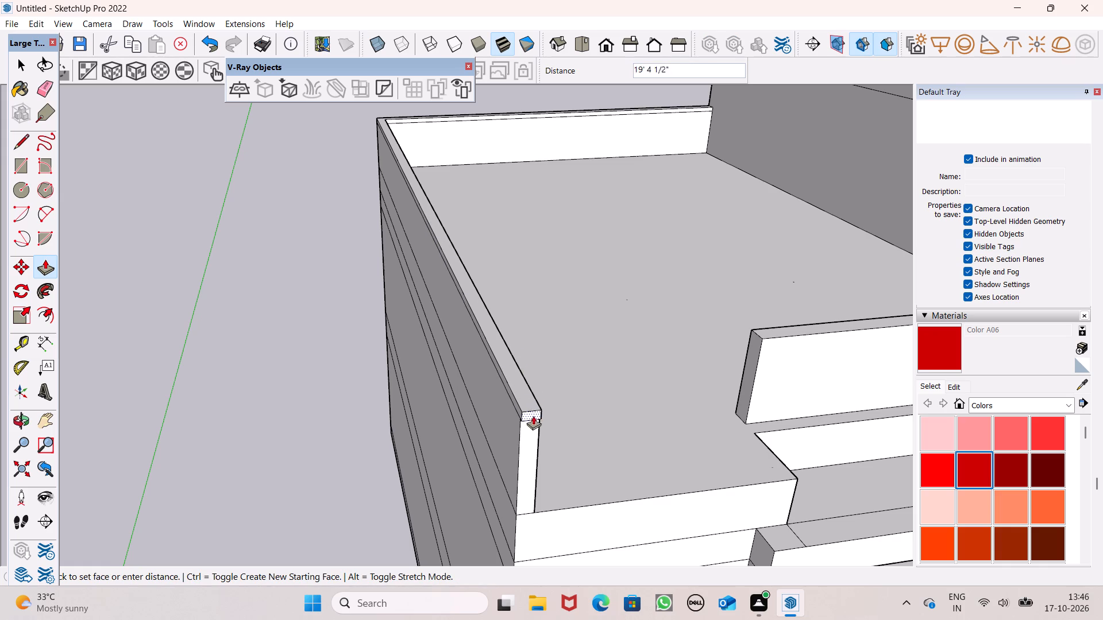
left_click_drag(533, 416, 524, 424)
Draw a 4' vertical line down the side parapet's inner face near its front end, from the top edge to the roof surface.
scroll(547, 332, "down", 5)
middle_click_drag(579, 388, 450, 375)
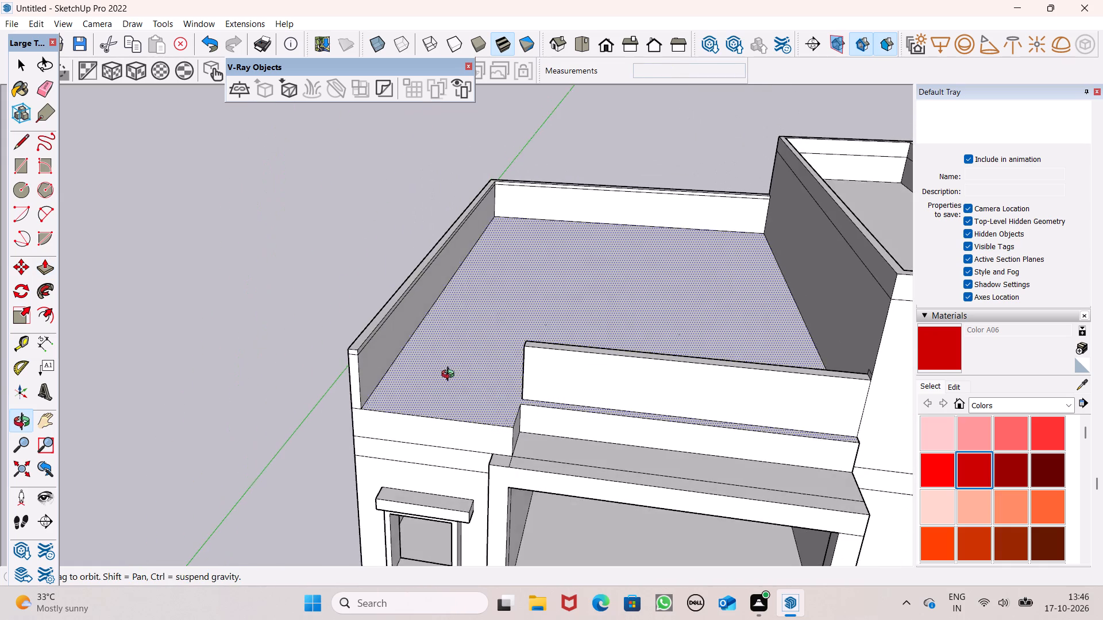
middle_click_drag(450, 375, 475, 352)
scroll(411, 367, "up", 2)
scroll(622, 290, "down", 3)
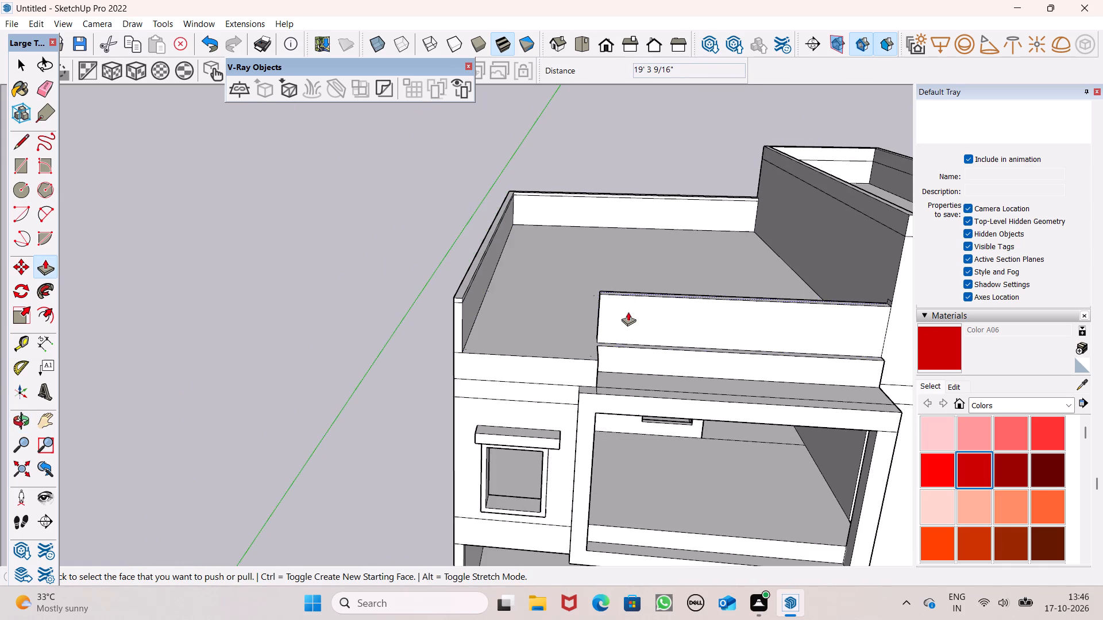
scroll(630, 312, "down", 4)
middle_click_drag(587, 366, 410, 409)
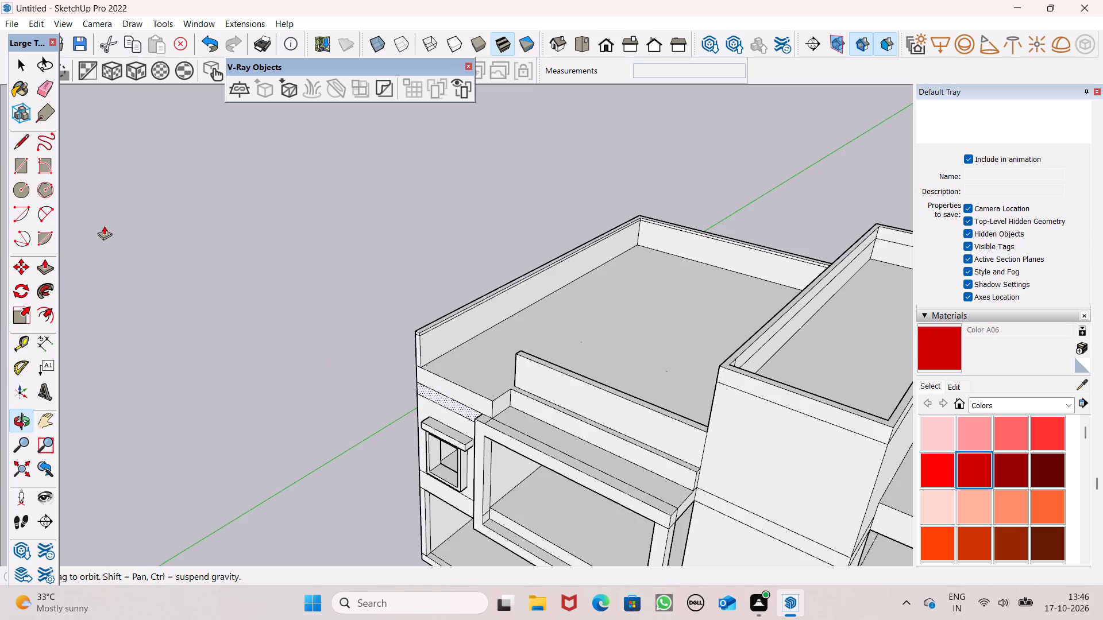
left_click(28, 142)
scroll(453, 368, "up", 1)
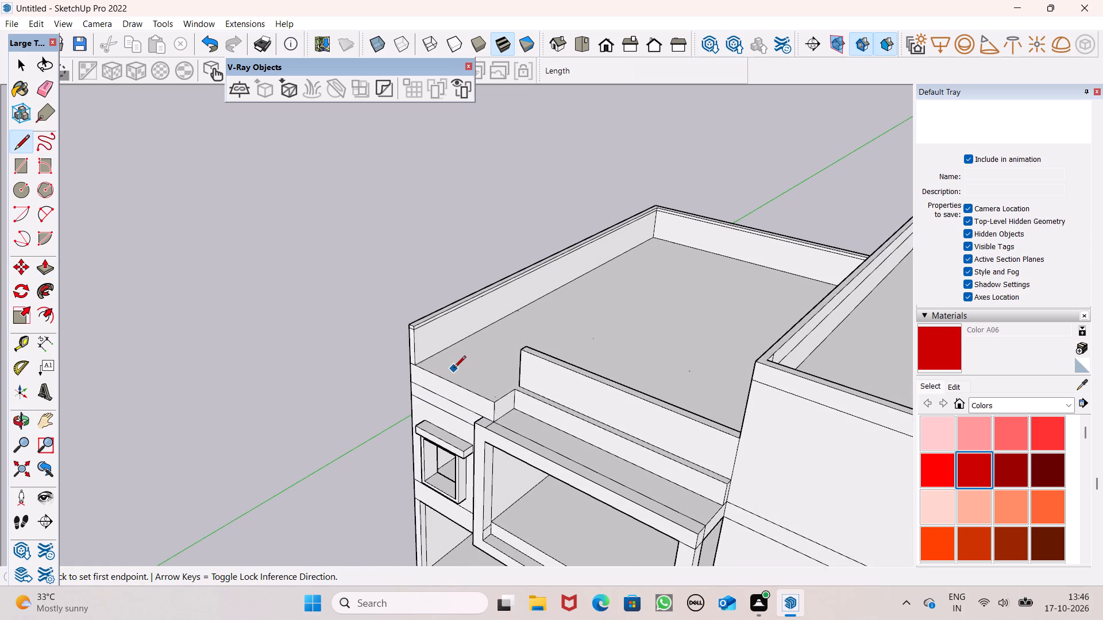
scroll(454, 369, "up", 7)
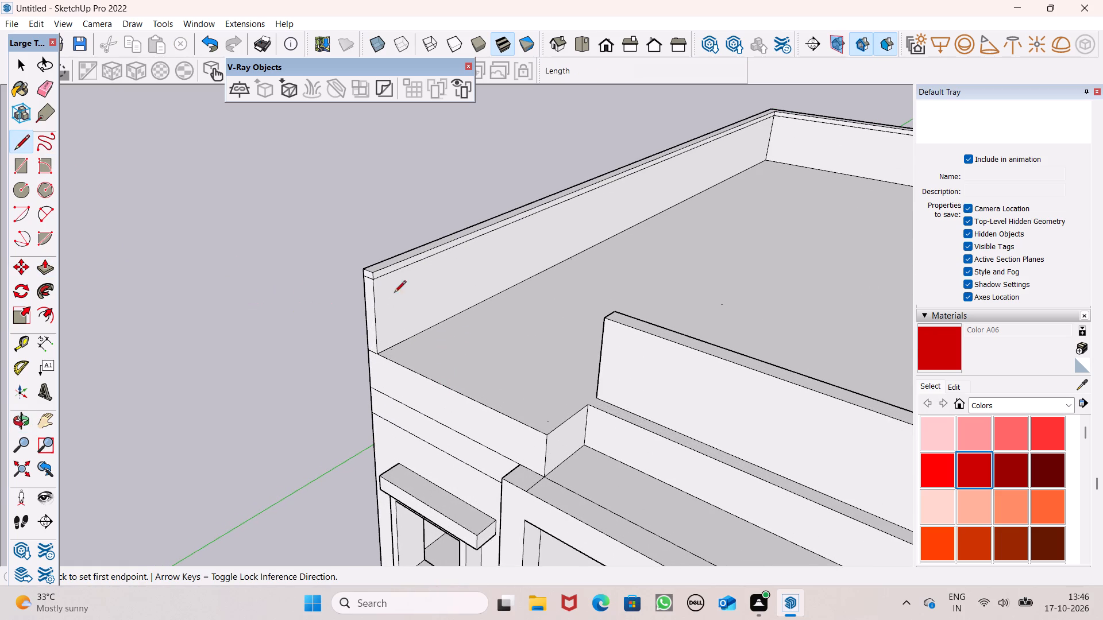
scroll(485, 254, "down", 2)
middle_click_drag(428, 335, 360, 304)
scroll(395, 302, "up", 2)
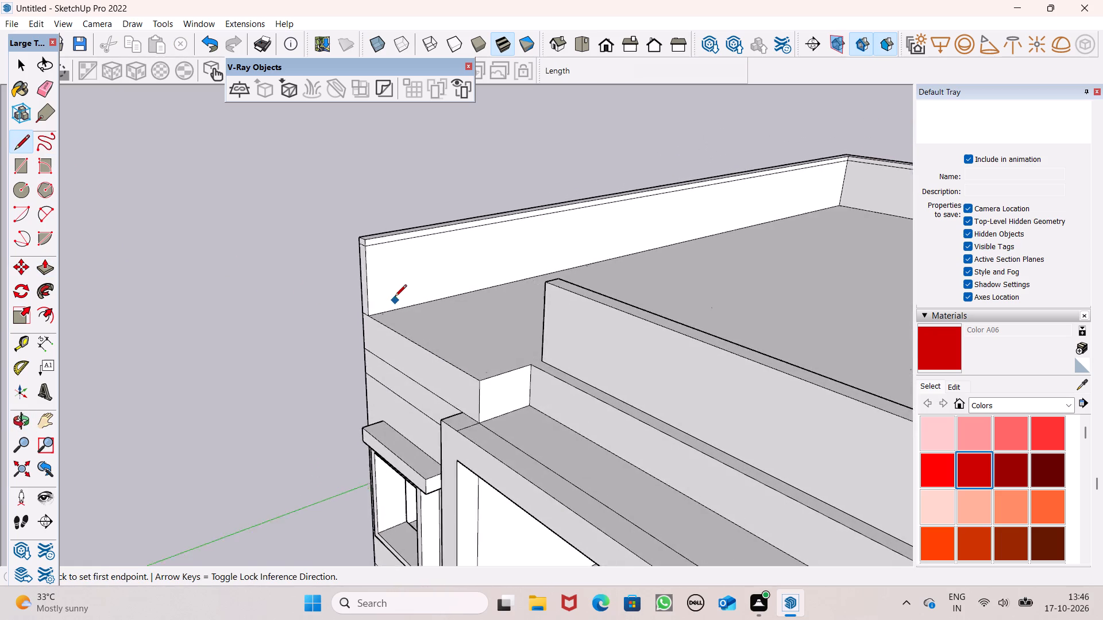
scroll(395, 297, "up", 4)
scroll(384, 215, "up", 1)
scroll(456, 187, "down", 2)
middle_click_drag(454, 243, 446, 285)
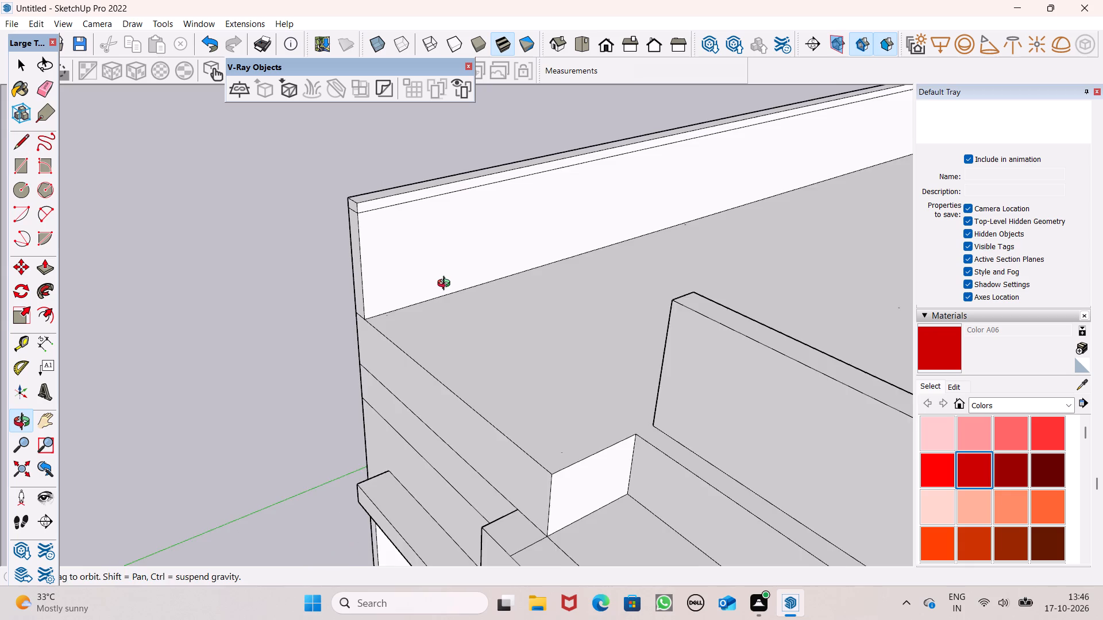
middle_click_drag(446, 285, 415, 283)
scroll(350, 246, "up", 5)
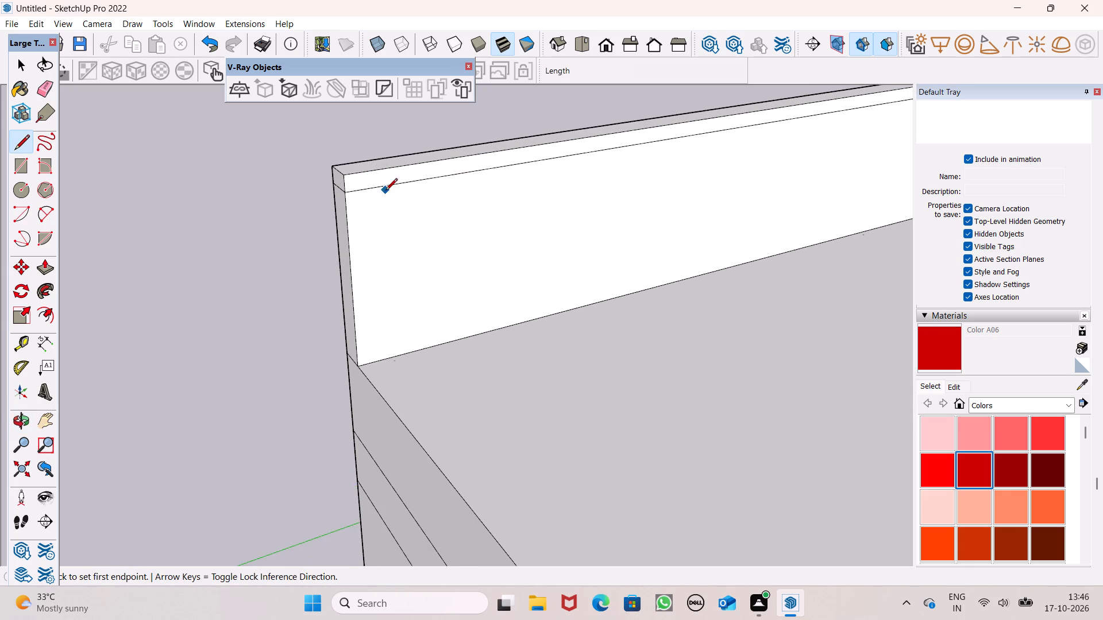
middle_click_drag(385, 193, 356, 195)
scroll(396, 211, "down", 3)
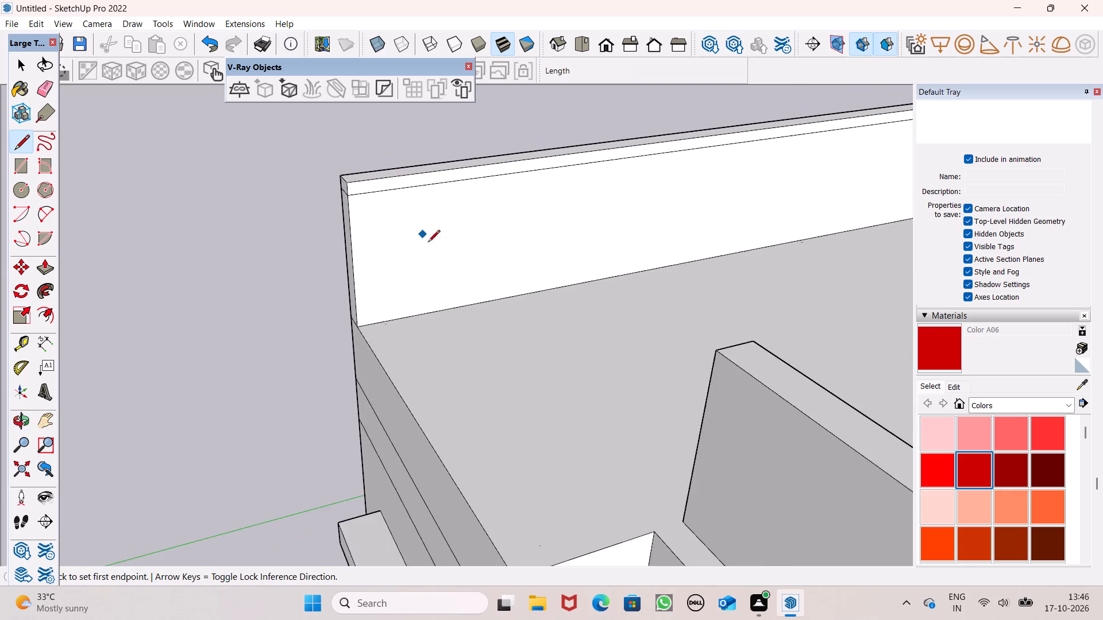
middle_click_drag(427, 251, 370, 257)
scroll(394, 221, "down", 2)
middle_click_drag(394, 265, 400, 220)
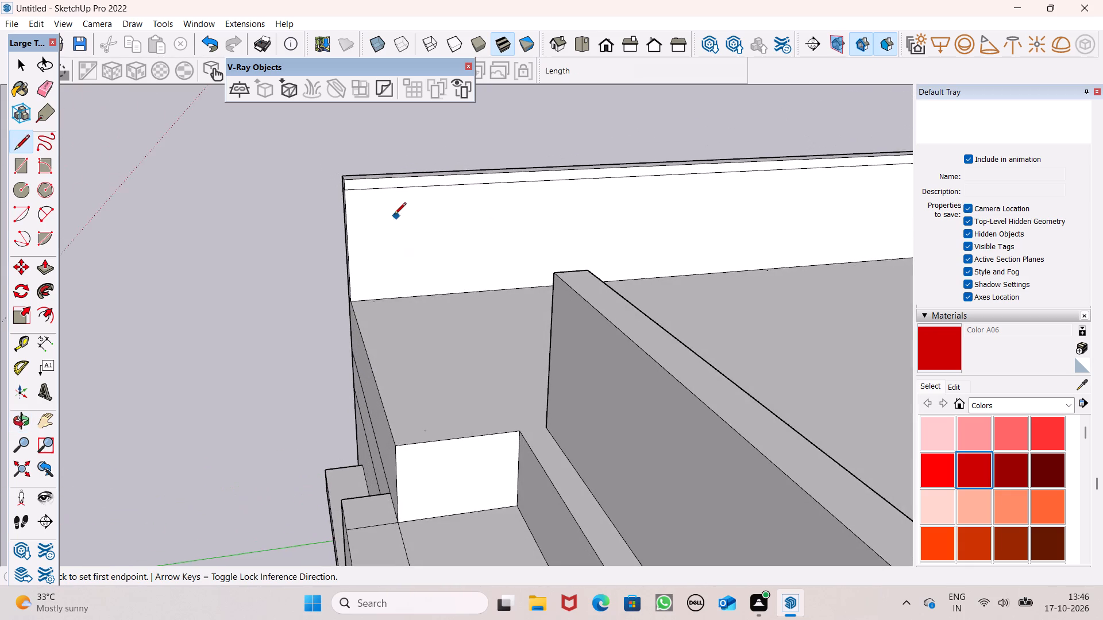
scroll(389, 208, "up", 4)
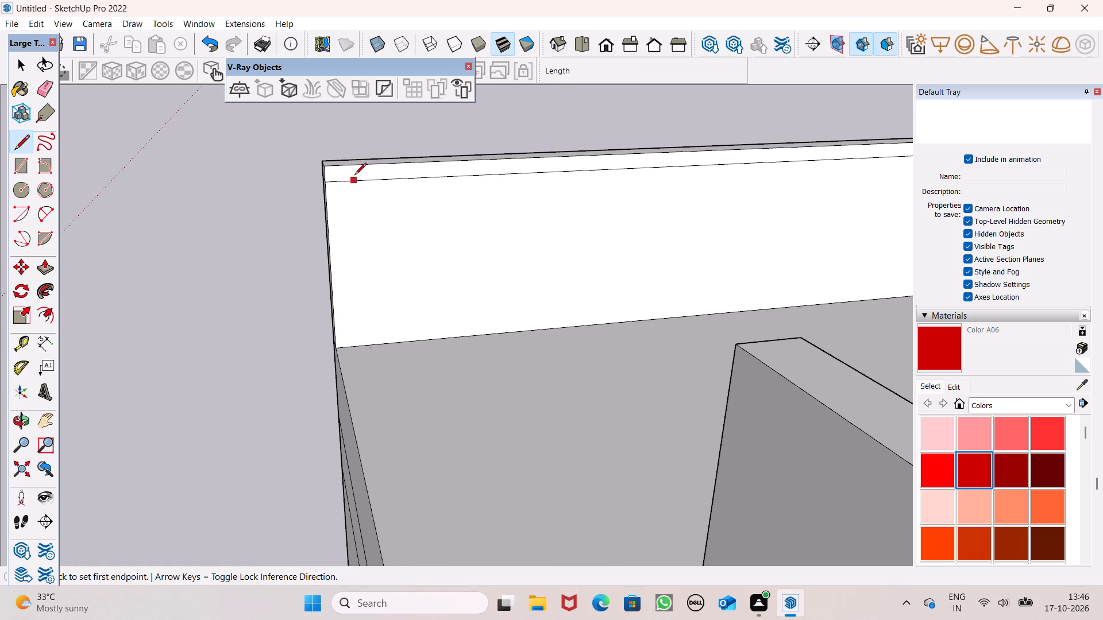
scroll(360, 172, "down", 3)
middle_click_drag(423, 203, 407, 189)
scroll(361, 178, "up", 4)
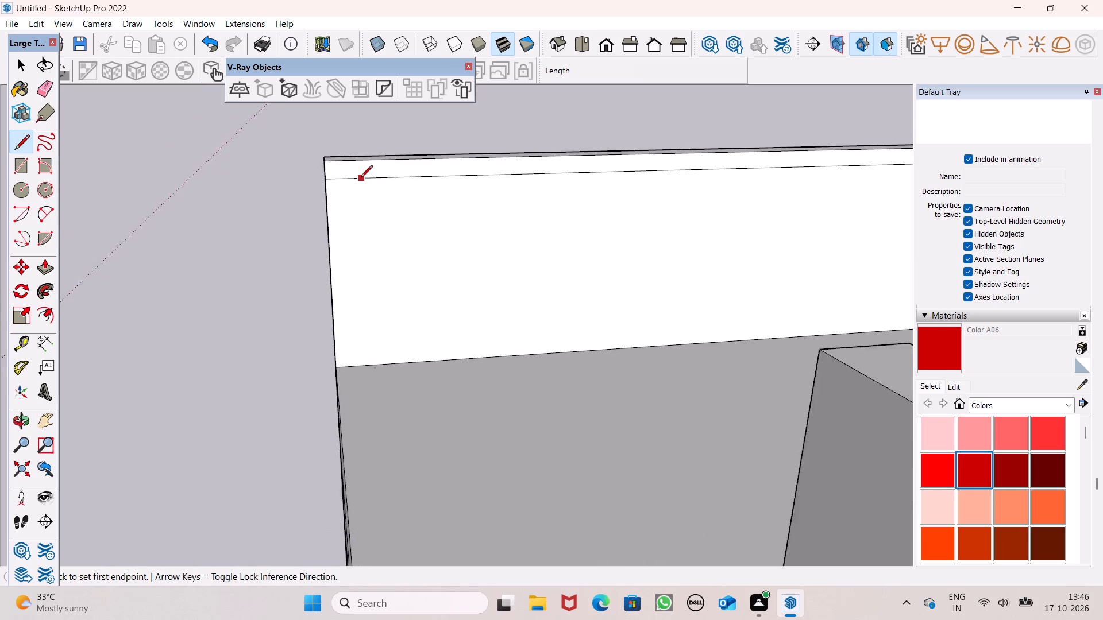
scroll(361, 178, "up", 2)
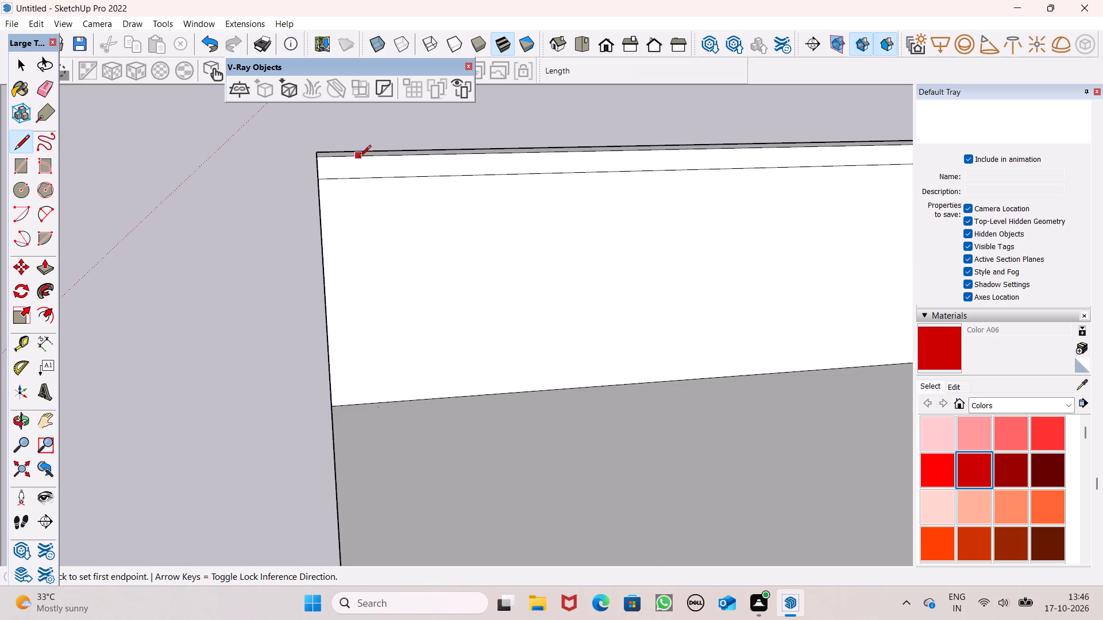
left_click(358, 156)
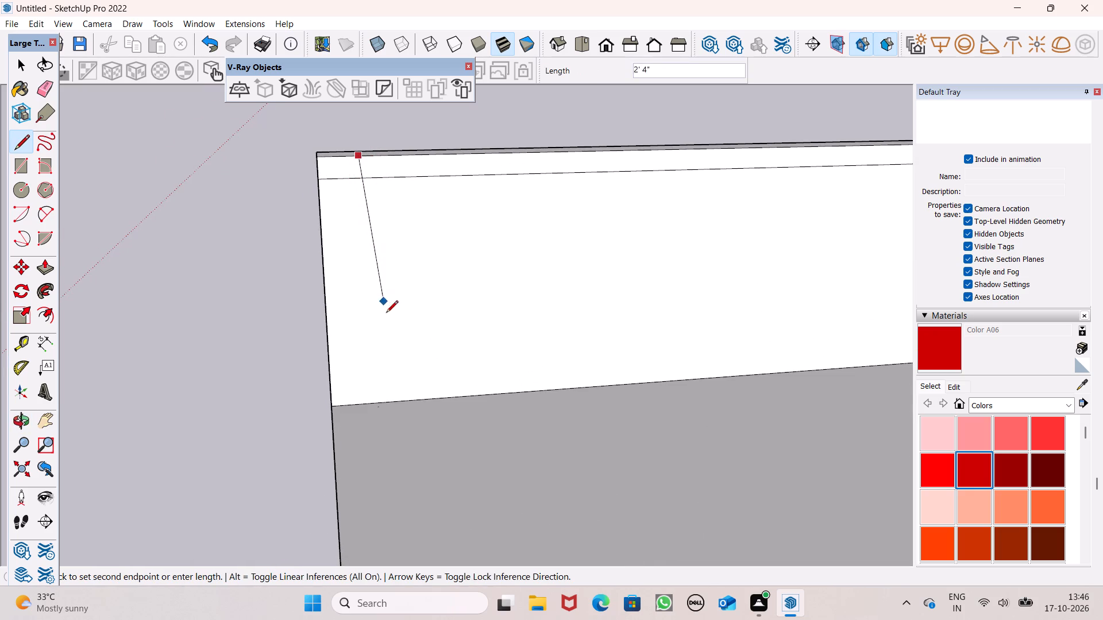
left_click(369, 408)
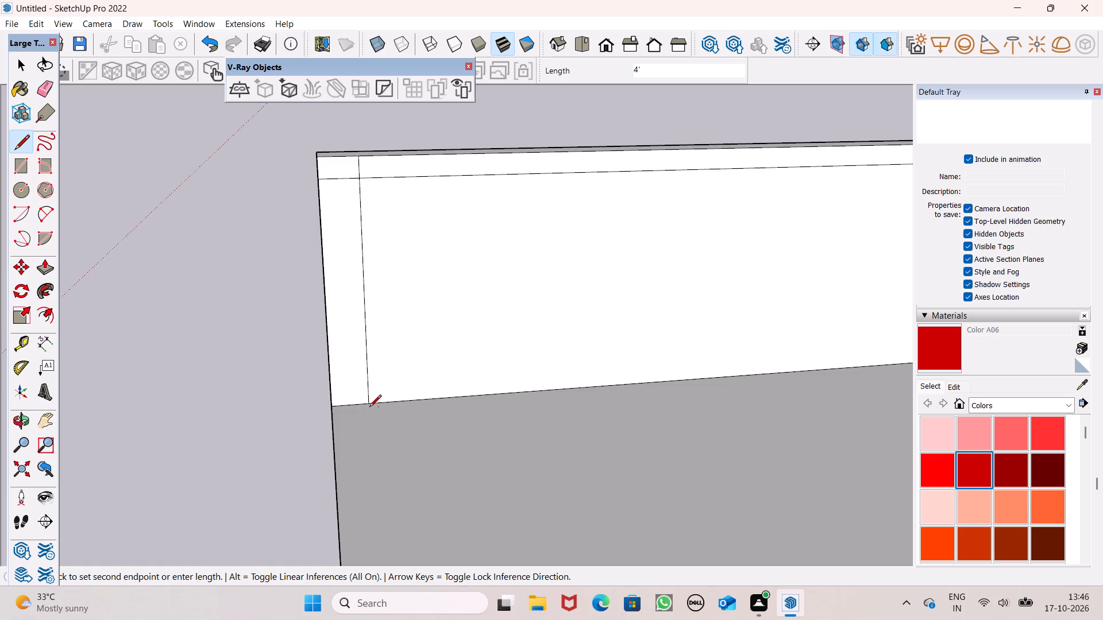
scroll(443, 231, "down", 4)
scroll(479, 196, "down", 9)
middle_click_drag(489, 216, 507, 300)
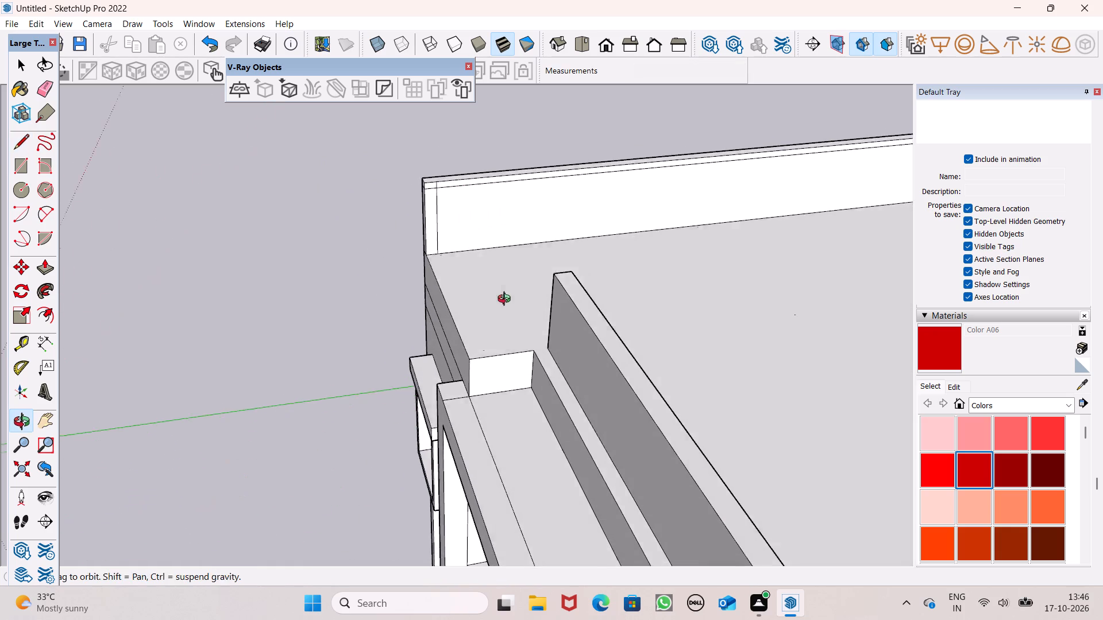
Push/Pull the top band profile at the side parapet's front end 10' 4 11/16" along the roof's front edge.
middle_click_drag(507, 300, 508, 300)
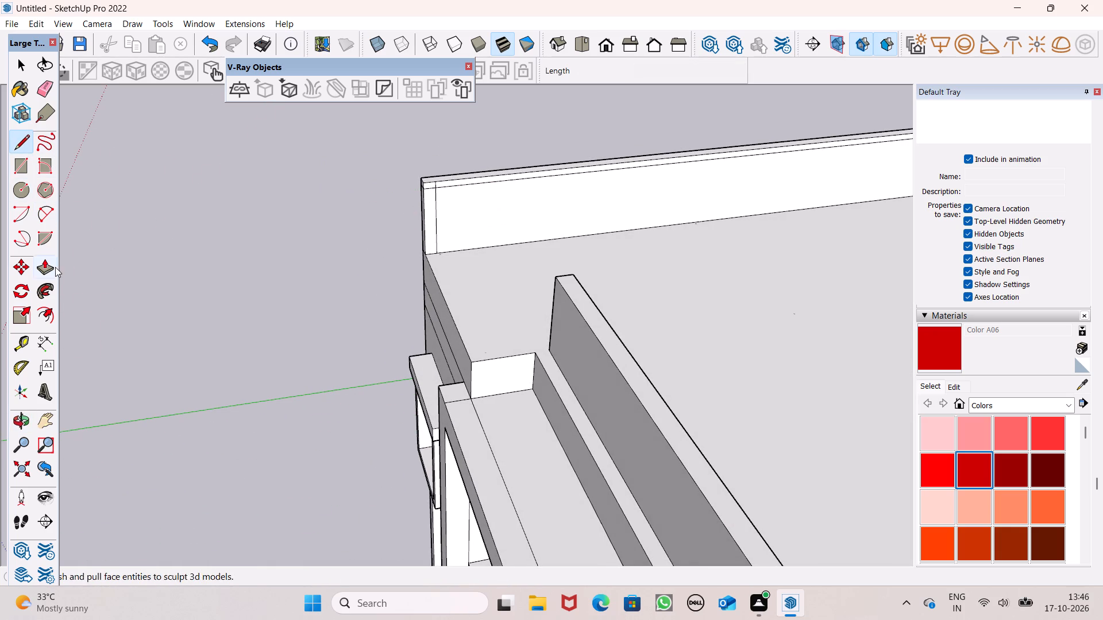
left_click(42, 271)
scroll(438, 189, "up", 5)
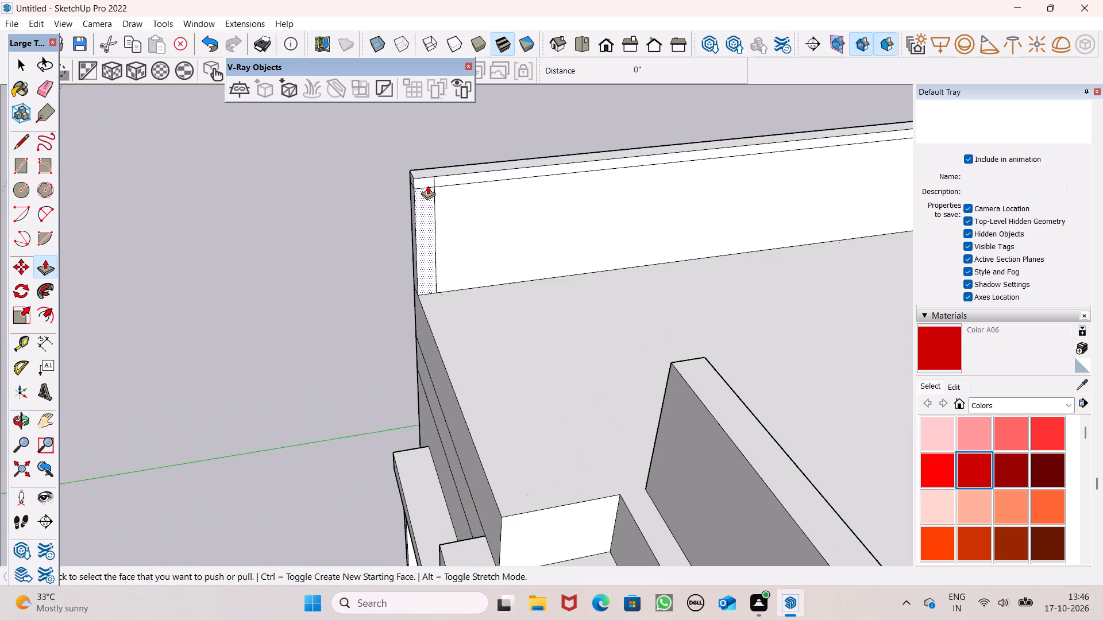
left_click_drag(426, 183, 528, 394)
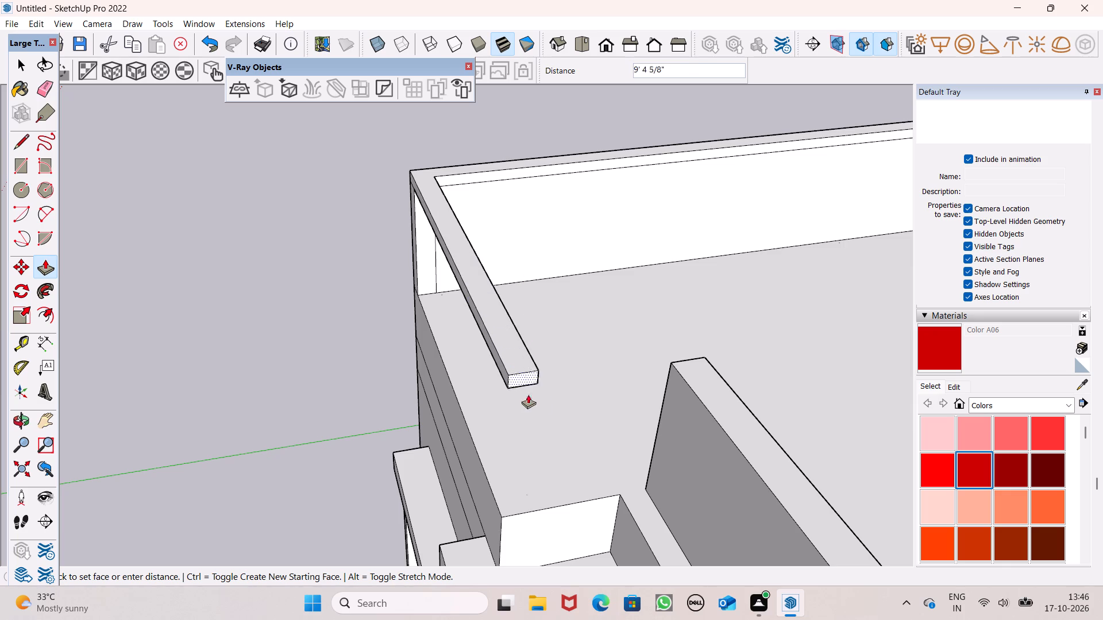
left_click_drag(528, 394, 533, 418)
Push/Pull the profile below the top band about 9' 4 3/4" along the front edge to the roof's notch corner.
middle_click_drag(496, 393, 565, 293)
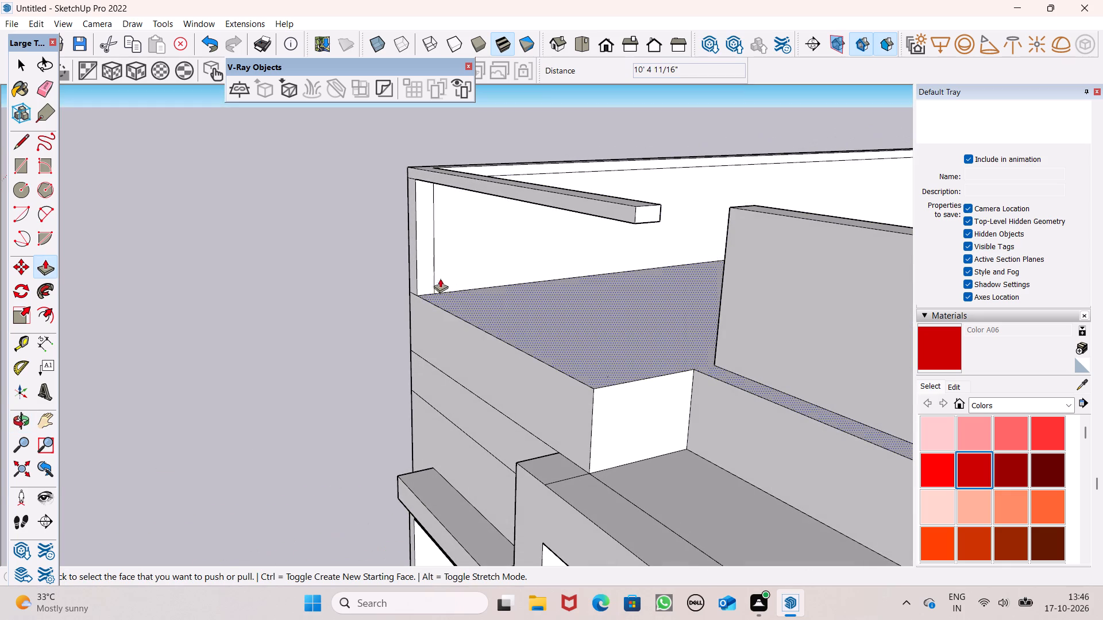
left_click_drag(427, 272, 620, 346)
scroll(618, 331, "down", 4)
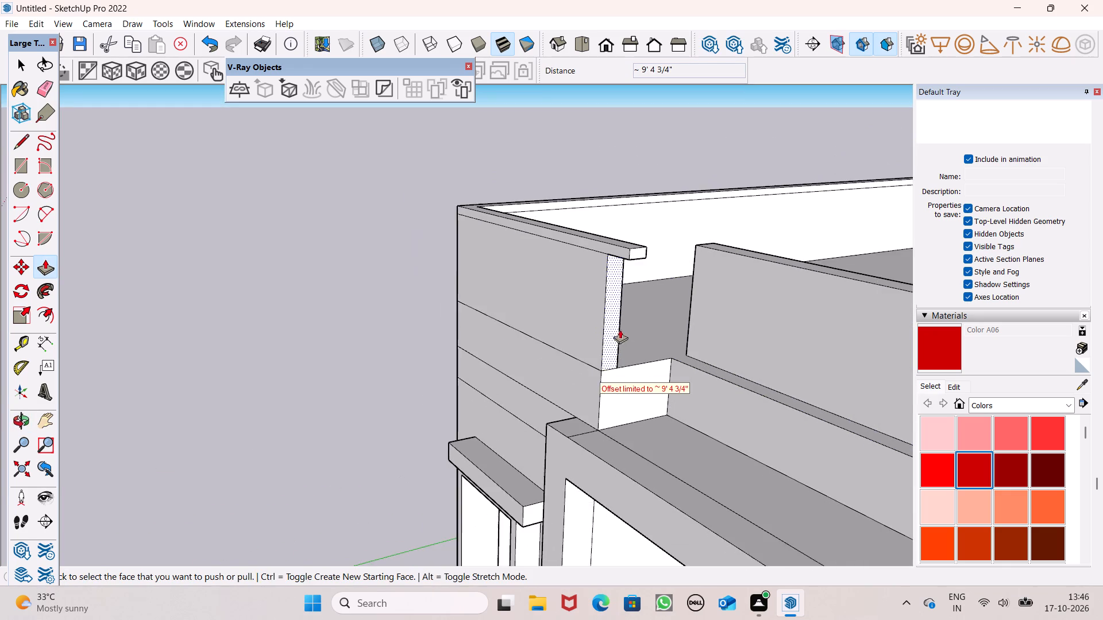
scroll(620, 330, "down", 1)
Push the front top band's overhanging end back about 11 15/16", flush with the parapet below it.
middle_click_drag(631, 324, 634, 378)
scroll(623, 321, "up", 5)
left_click_drag(642, 303, 613, 308)
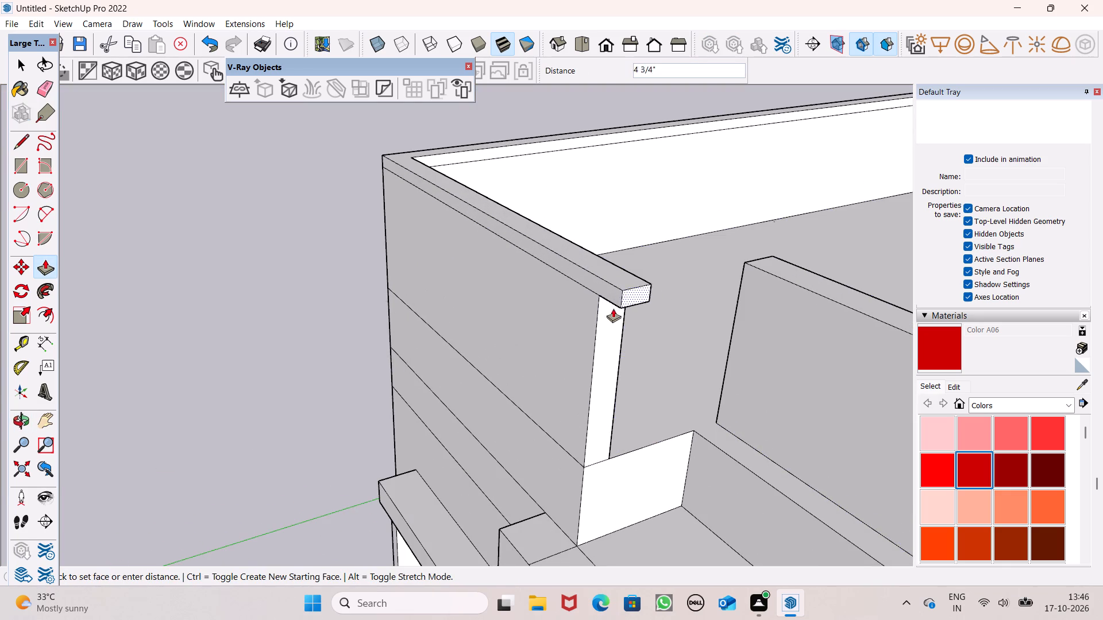
left_click_drag(613, 308, 599, 311)
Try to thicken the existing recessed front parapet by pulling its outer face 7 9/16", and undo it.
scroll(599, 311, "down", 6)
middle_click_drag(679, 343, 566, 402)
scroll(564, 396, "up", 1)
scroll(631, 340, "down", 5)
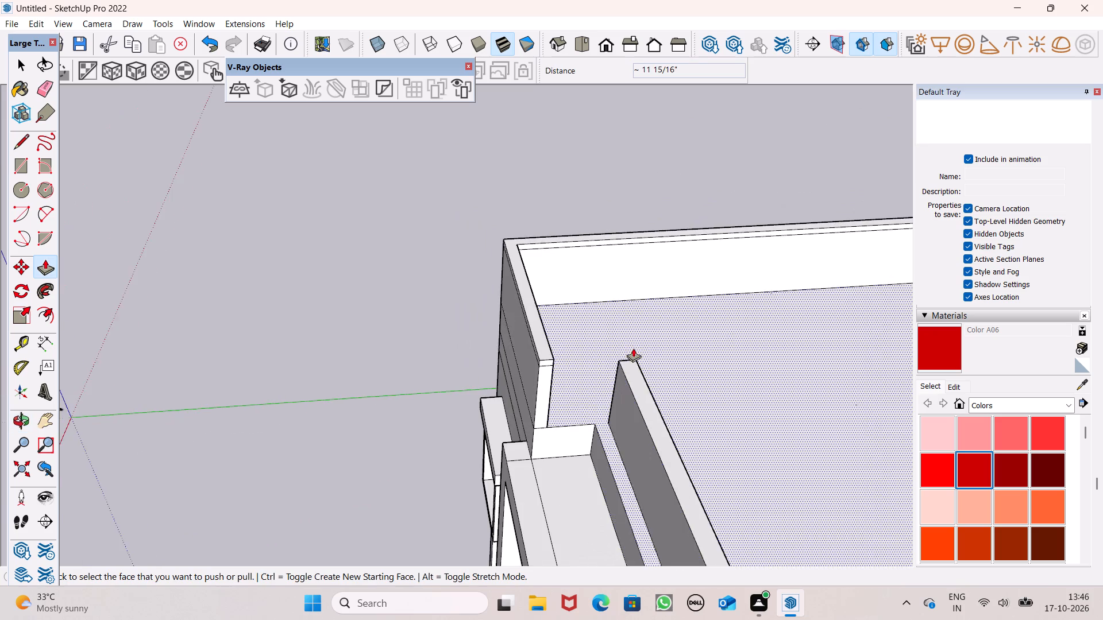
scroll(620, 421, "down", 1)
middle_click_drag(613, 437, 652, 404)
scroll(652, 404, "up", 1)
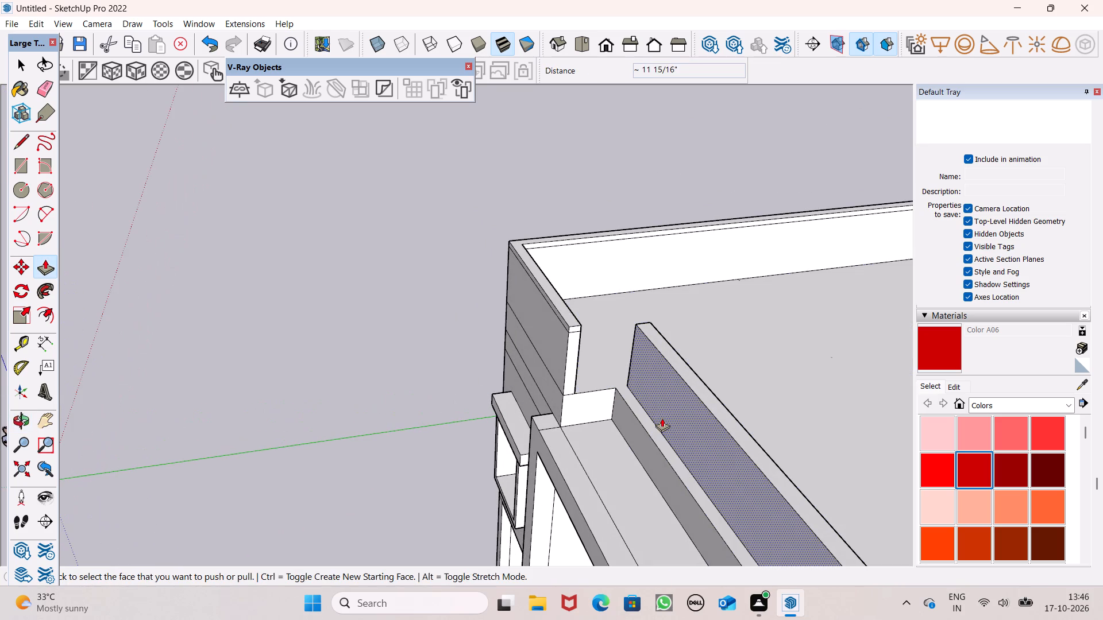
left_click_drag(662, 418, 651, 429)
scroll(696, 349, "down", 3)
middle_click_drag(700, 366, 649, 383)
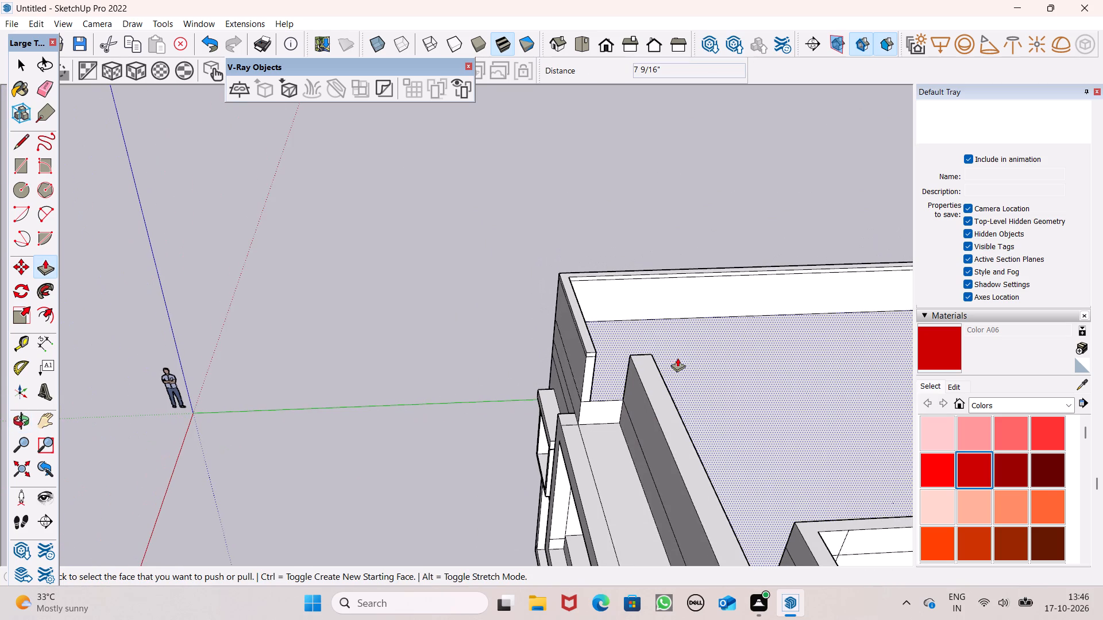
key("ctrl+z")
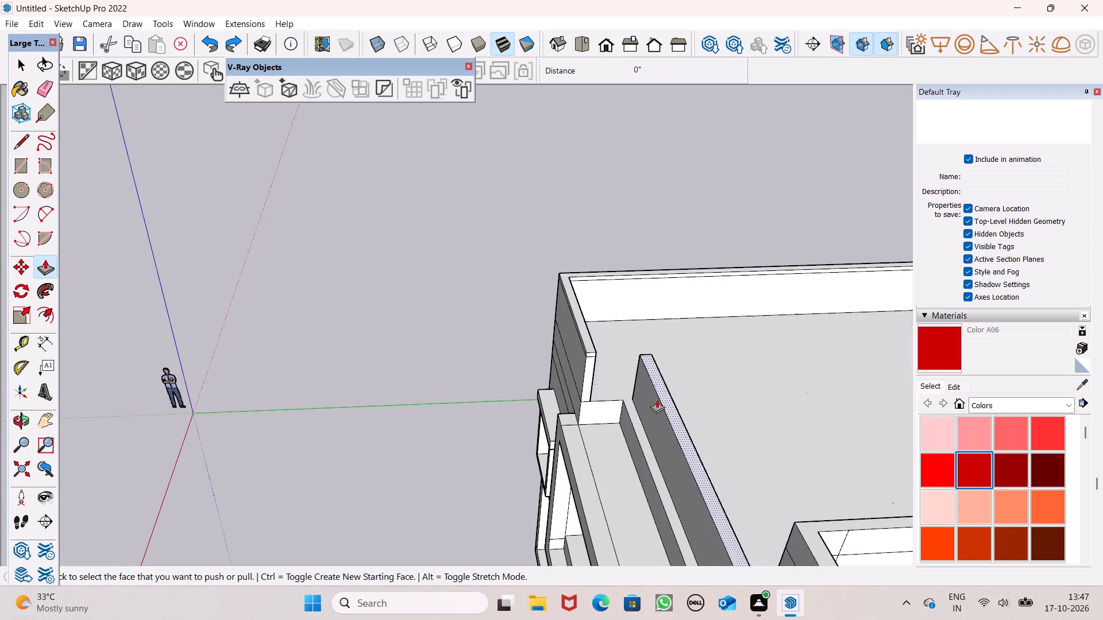
Draw a 4' vertical line down the front parapet's inner face near its notch end, from the top edge to the roof surface.
middle_click_drag(627, 421, 509, 374)
middle_click_drag(595, 371, 330, 402)
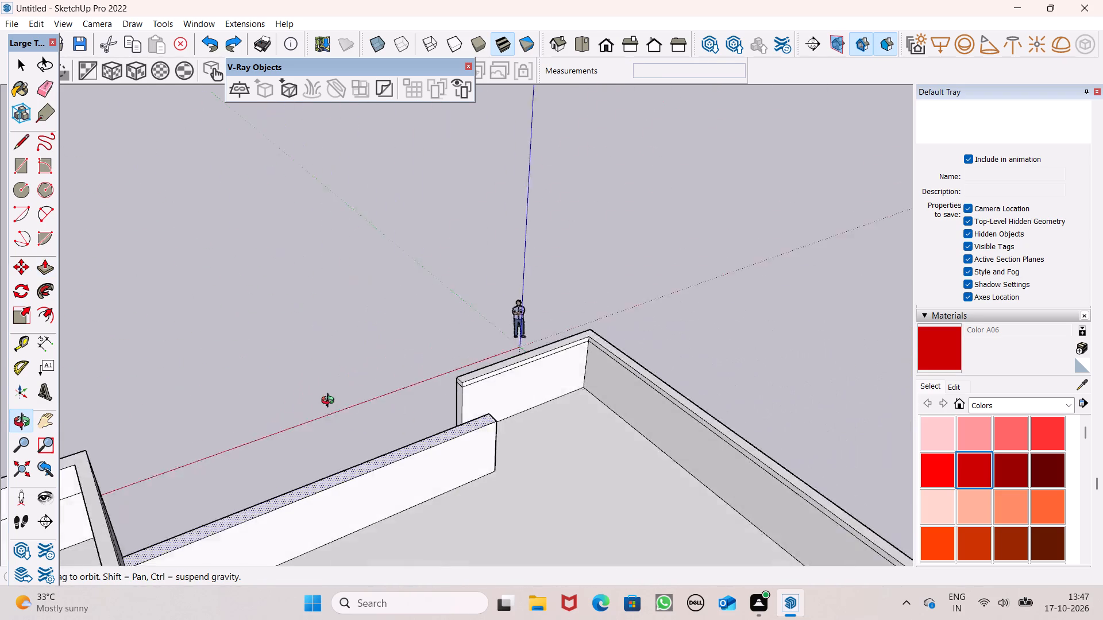
middle_click_drag(330, 402, 317, 402)
scroll(418, 417, "up", 7)
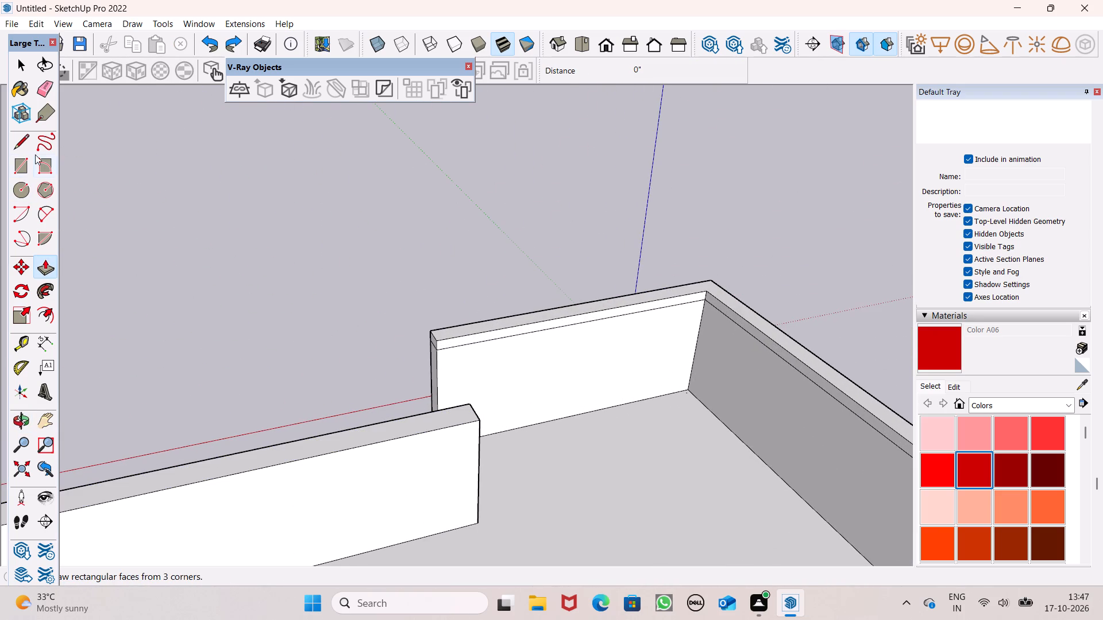
left_click(25, 148)
scroll(367, 309, "up", 1)
scroll(561, 337, "down", 5)
middle_click_drag(635, 371, 629, 383)
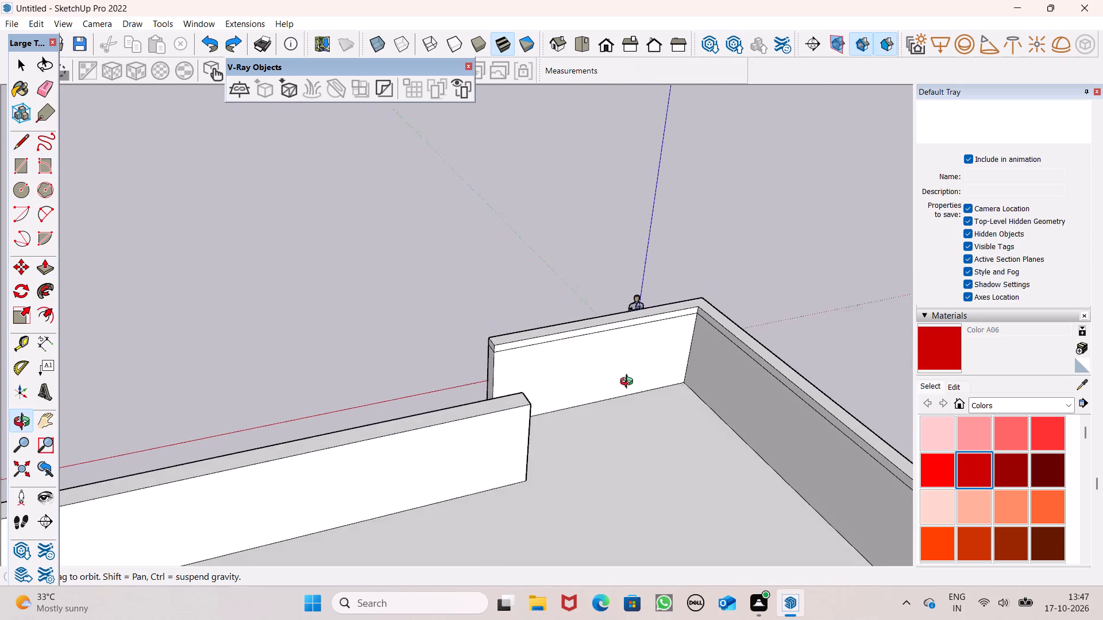
middle_click_drag(629, 383, 527, 395)
scroll(527, 408, "up", 1)
scroll(452, 414, "up", 4)
scroll(504, 386, "up", 1)
middle_click_drag(504, 387, 501, 361)
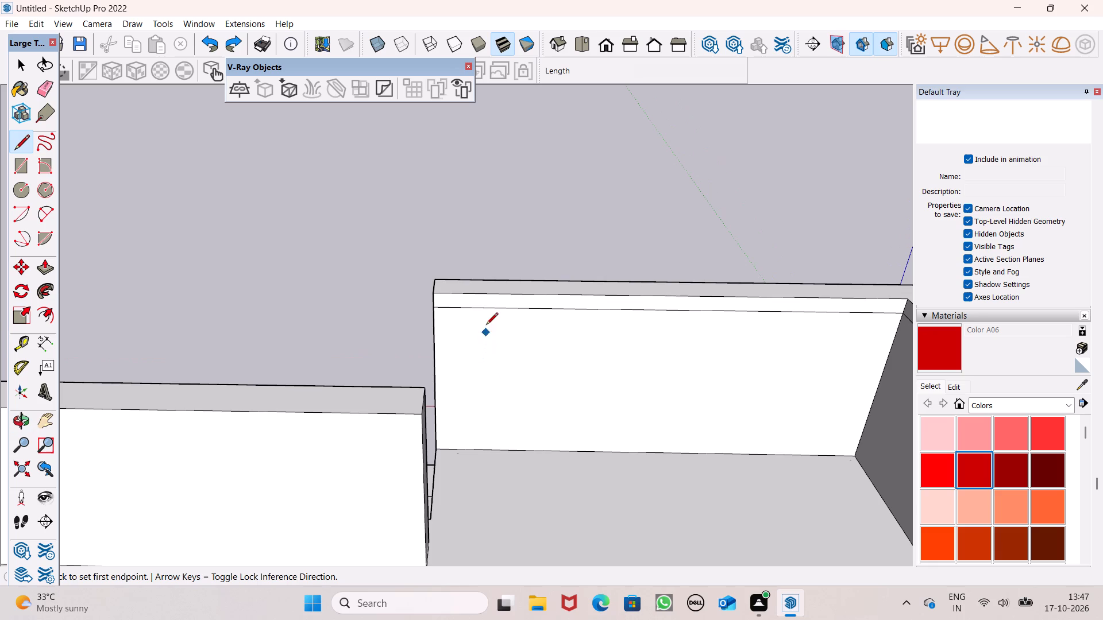
middle_click_drag(468, 328, 485, 292)
scroll(480, 344, "up", 1)
middle_click_drag(480, 344, 473, 343)
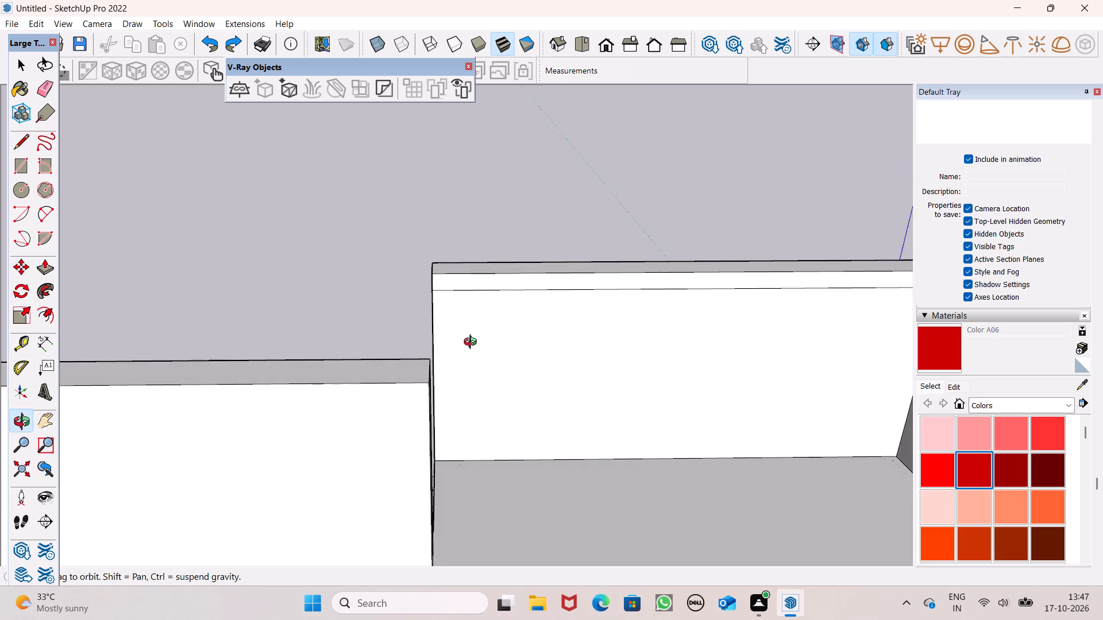
middle_click_drag(473, 343, 462, 335)
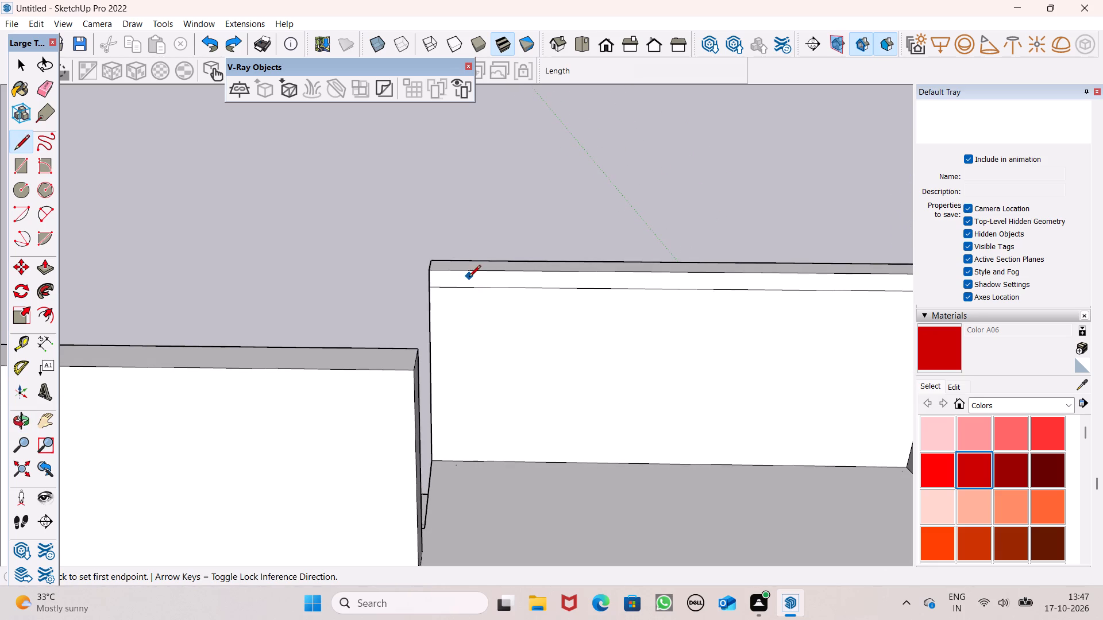
left_click(464, 270)
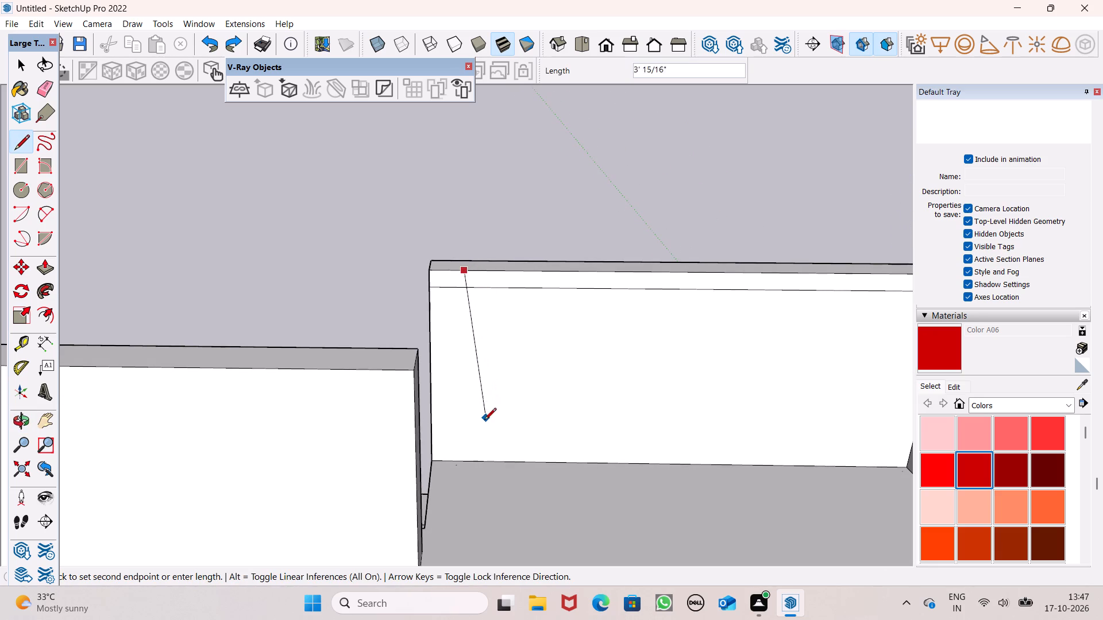
left_click(463, 461)
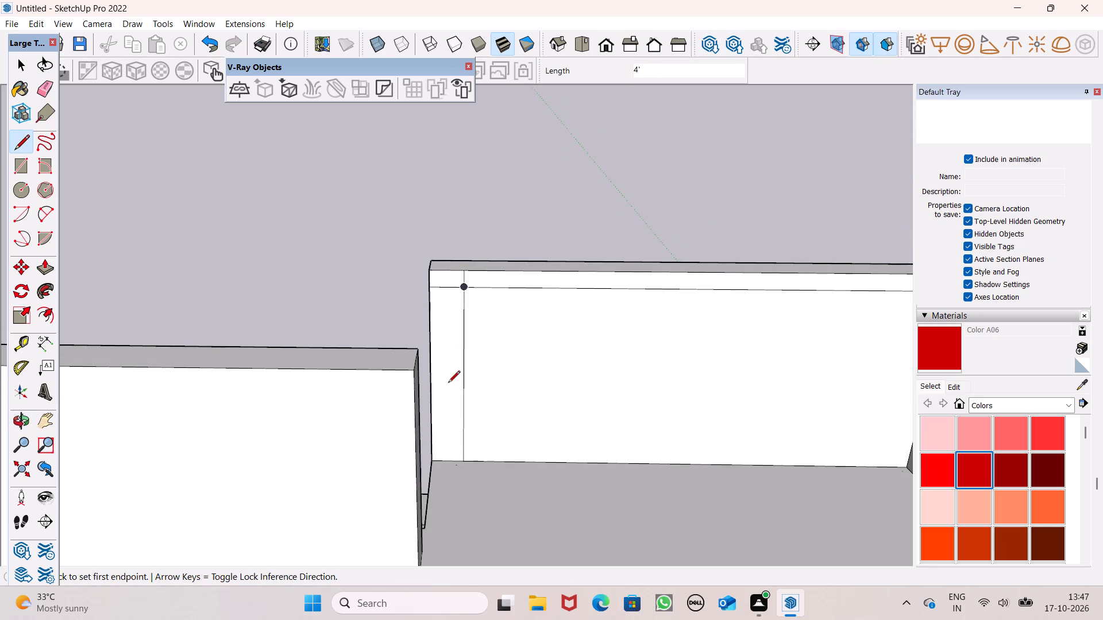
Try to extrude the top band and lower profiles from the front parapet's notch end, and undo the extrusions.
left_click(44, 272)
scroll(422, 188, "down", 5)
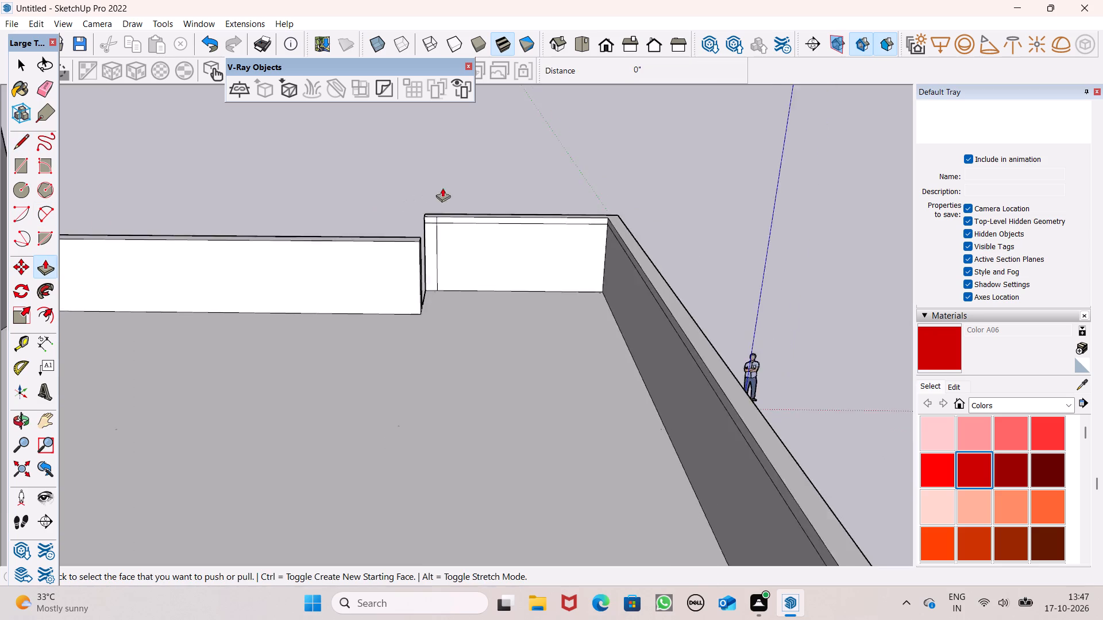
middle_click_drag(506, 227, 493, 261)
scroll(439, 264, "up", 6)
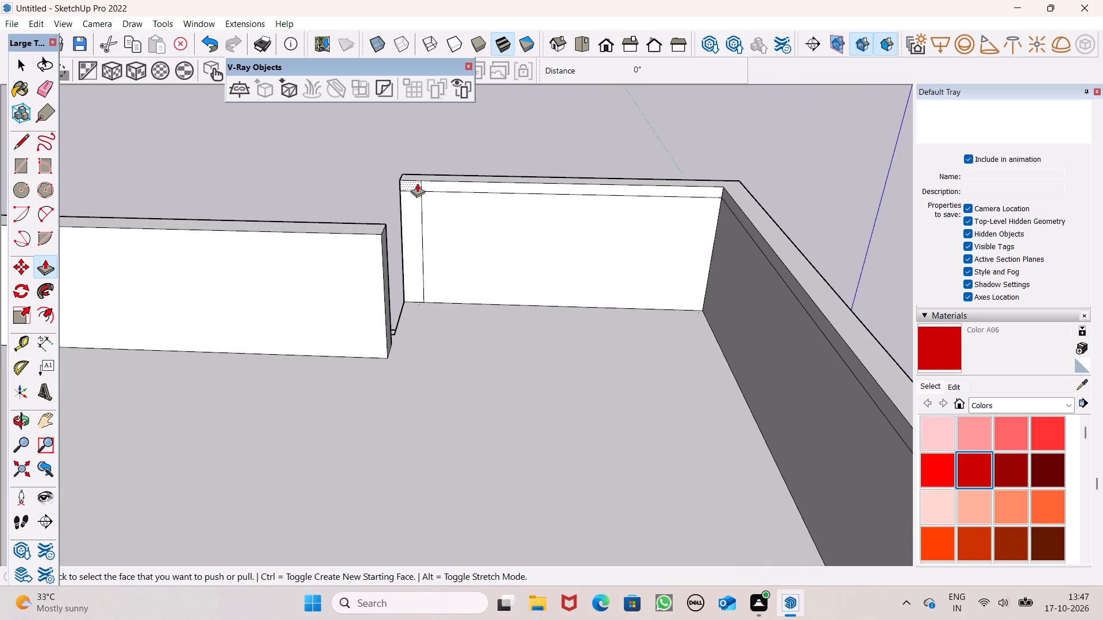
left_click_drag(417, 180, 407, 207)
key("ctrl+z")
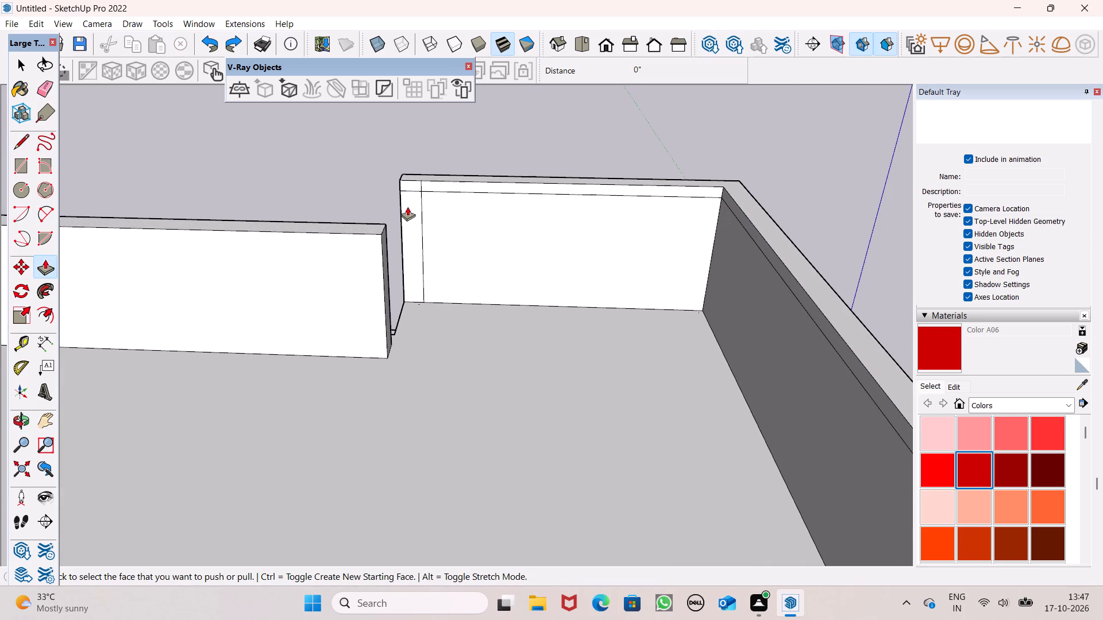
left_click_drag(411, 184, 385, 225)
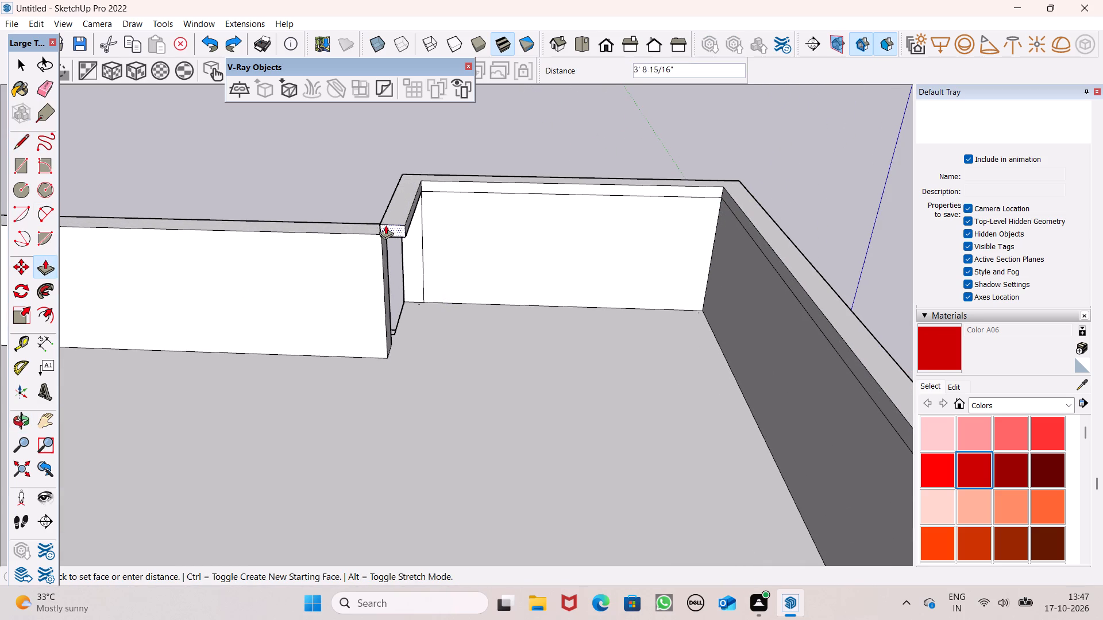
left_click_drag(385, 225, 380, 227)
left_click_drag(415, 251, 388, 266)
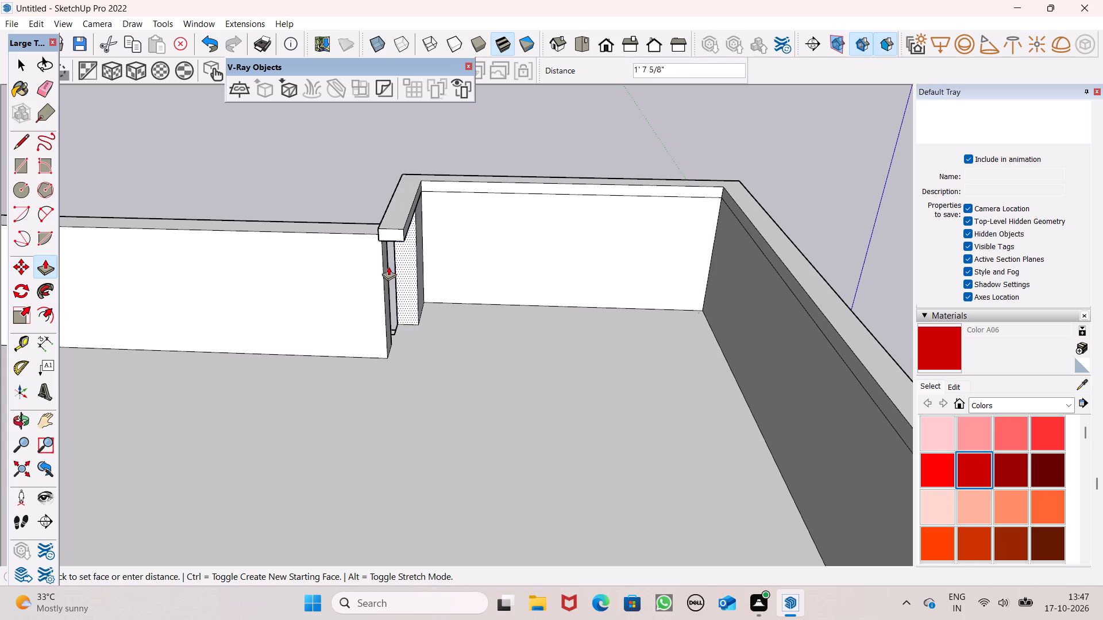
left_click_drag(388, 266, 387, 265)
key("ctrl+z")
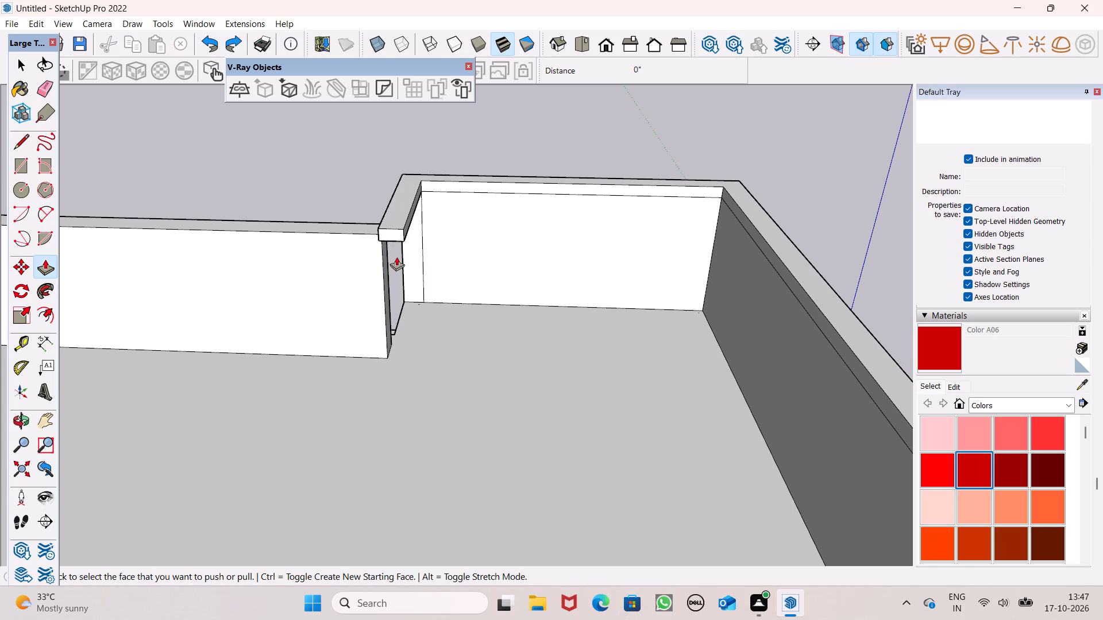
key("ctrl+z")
Extrude the notch end's top band profile 4' 8 13/16", and push its end back to the recessed front parapet.
left_click_drag(412, 184, 384, 241)
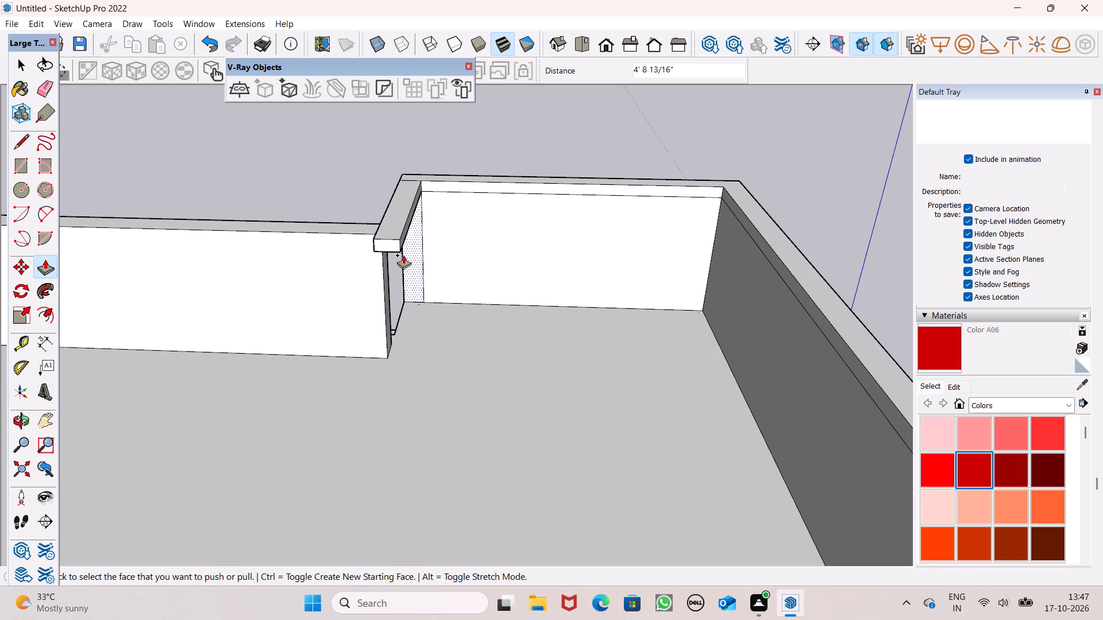
middle_click_drag(421, 263, 434, 165)
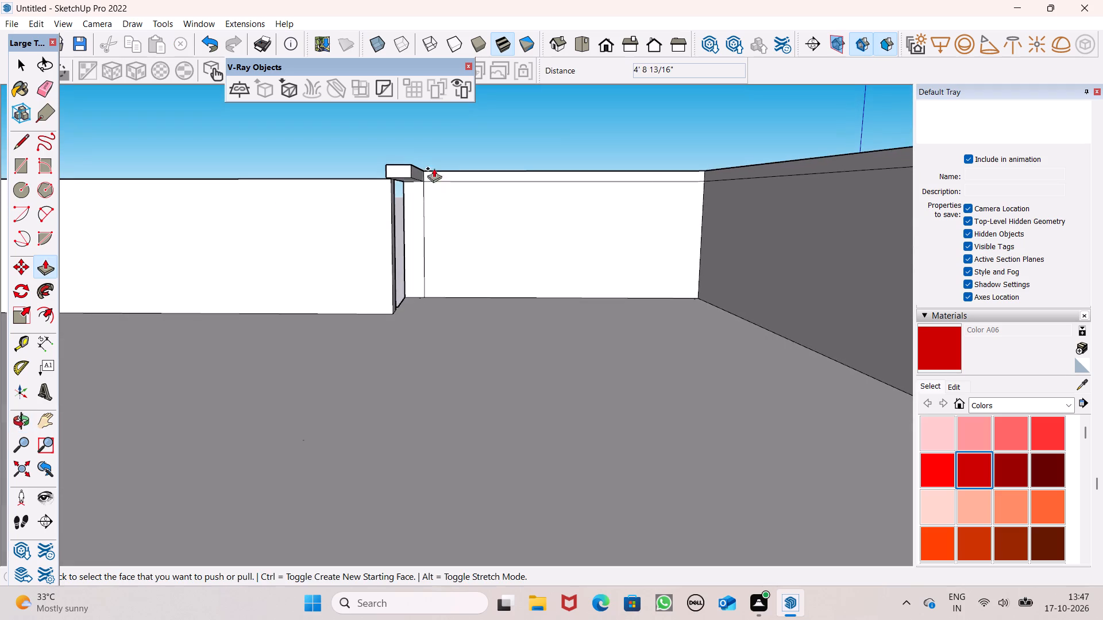
middle_click_drag(384, 186, 462, 242)
scroll(442, 215, "up", 3)
left_click_drag(442, 211, 442, 210)
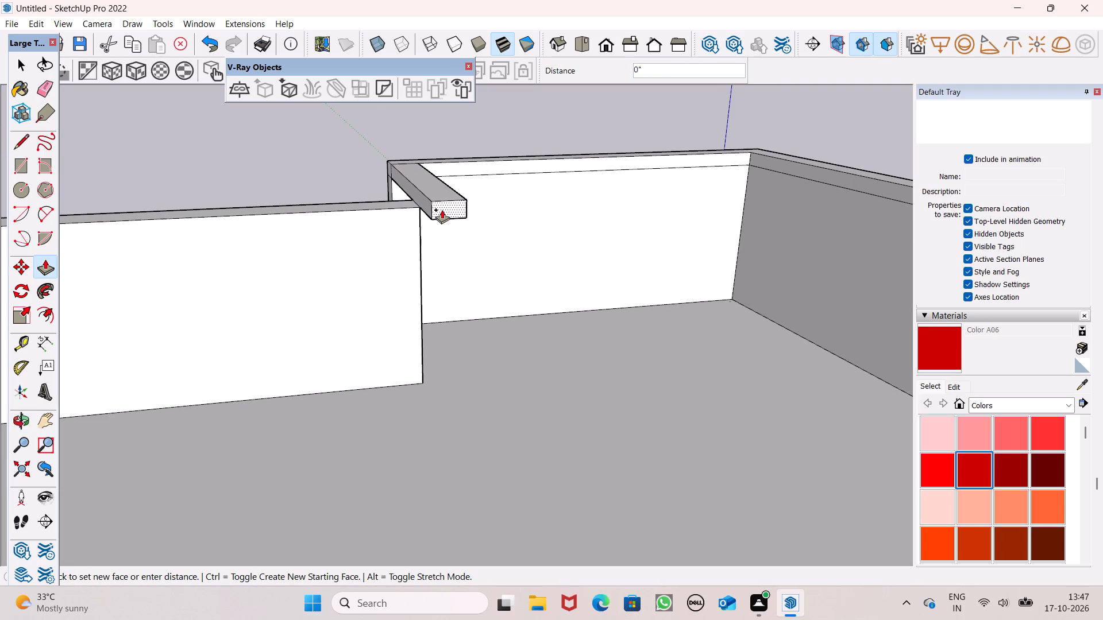
left_click_drag(442, 210, 436, 195)
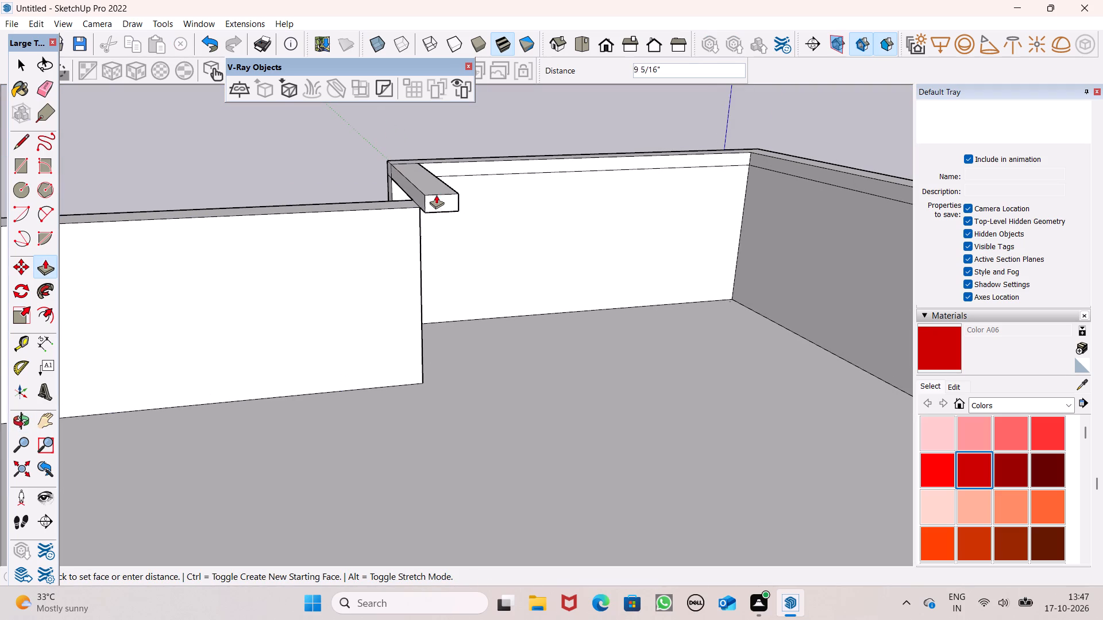
left_click_drag(436, 195, 410, 208)
Push/Pull the profile below the notch's top band about 3' 7 1/16" to the recessed front parapet.
middle_click_drag(383, 227, 338, 223)
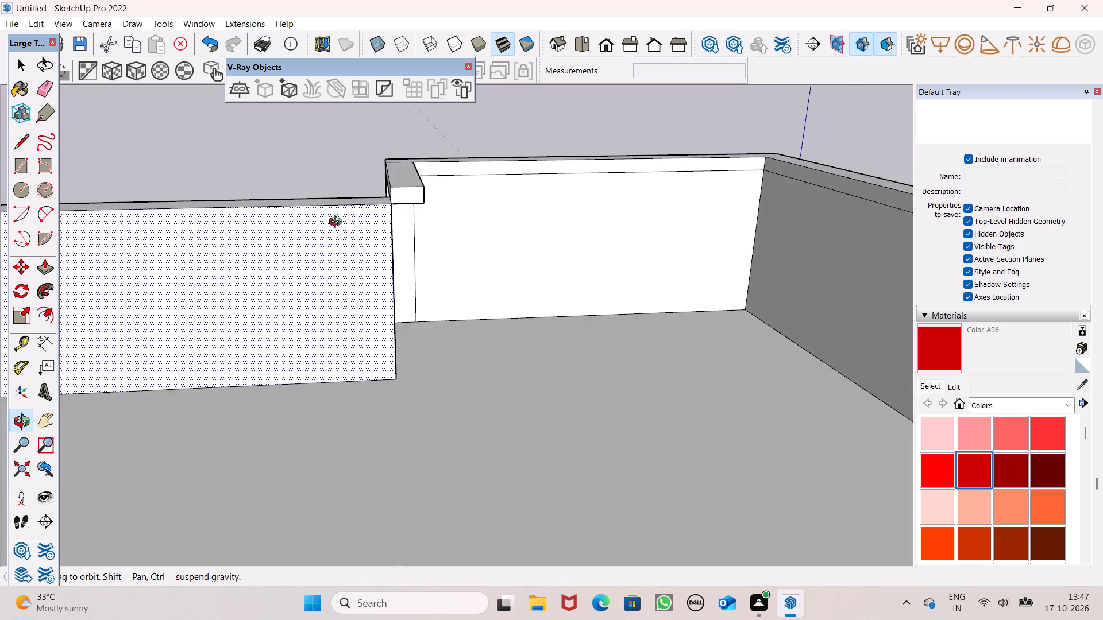
middle_click_drag(338, 223, 304, 213)
scroll(304, 213, "up", 1)
left_click_drag(405, 201, 371, 208)
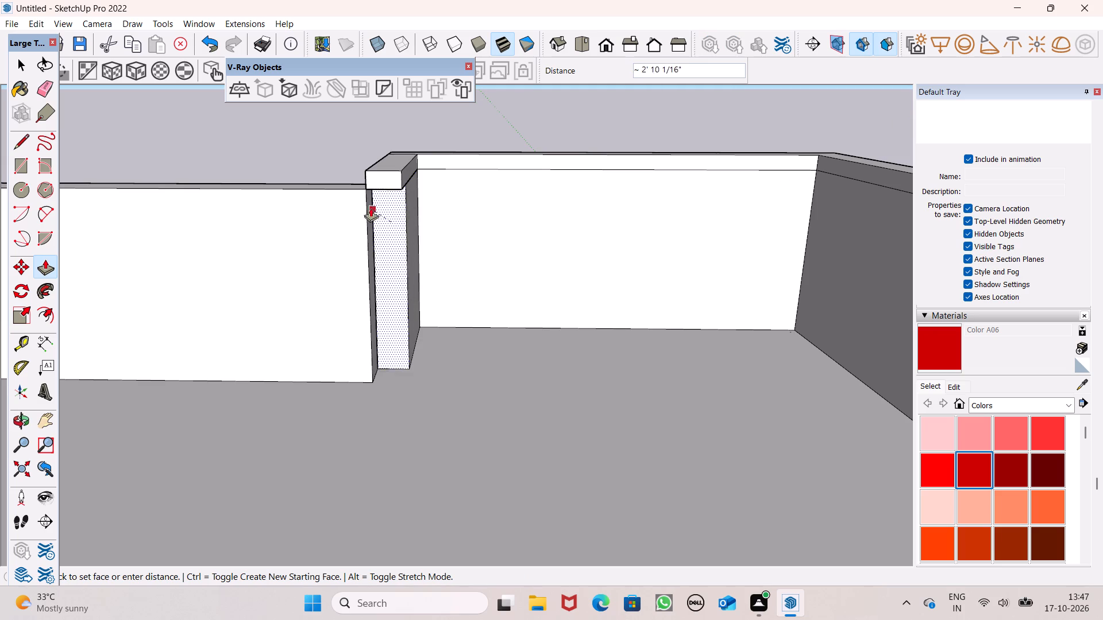
left_click_drag(371, 208, 370, 186)
Examine the parapet and notch return from the roof interior, the front elevation and above.
scroll(389, 176, "down", 14)
middle_click_drag(406, 200, 434, 224)
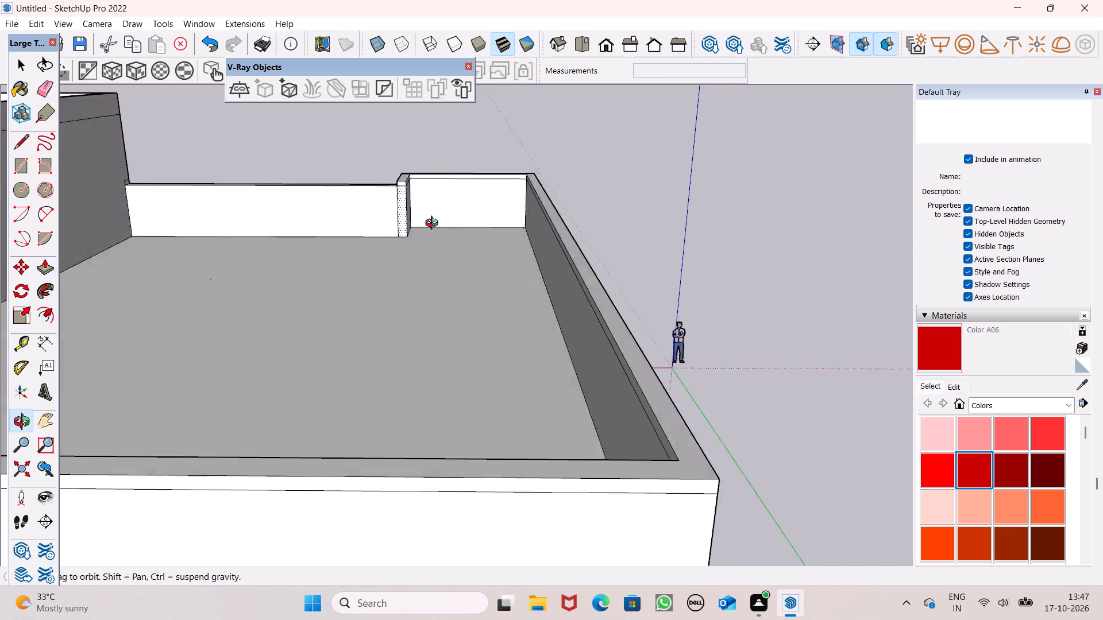
middle_click_drag(434, 224, 694, 285)
scroll(251, 308, "up", 1)
middle_click_drag(251, 308, 617, 299)
scroll(529, 245, "down", 6)
middle_click_drag(463, 283, 543, 266)
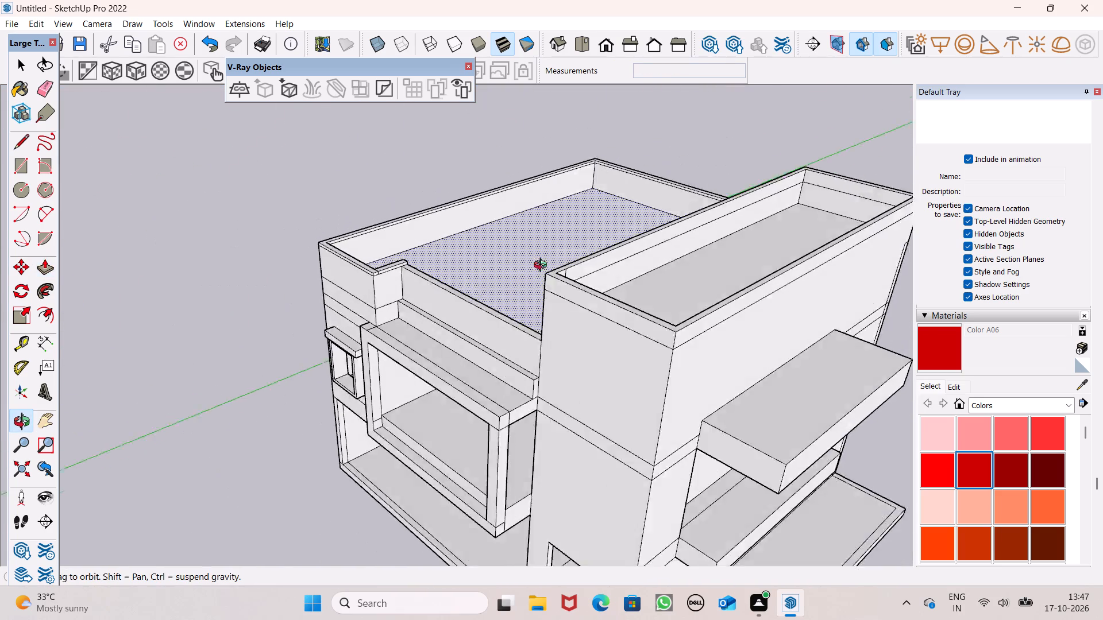
middle_click_drag(543, 266, 583, 278)
scroll(492, 301, "up", 2)
middle_click_drag(469, 297, 633, 172)
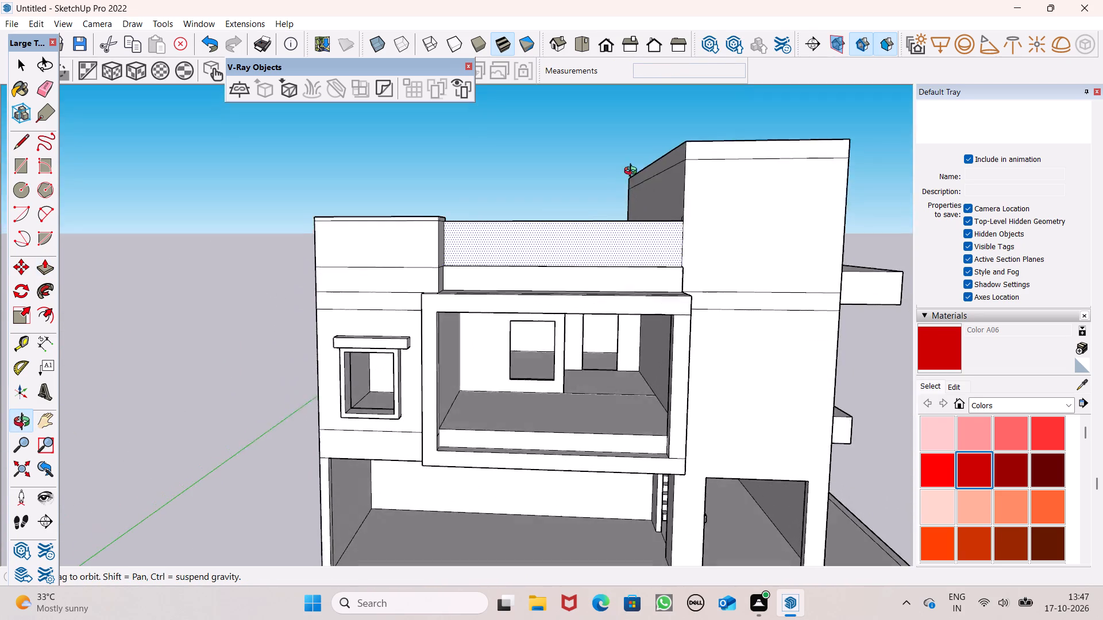
middle_click_drag(633, 172, 450, 312)
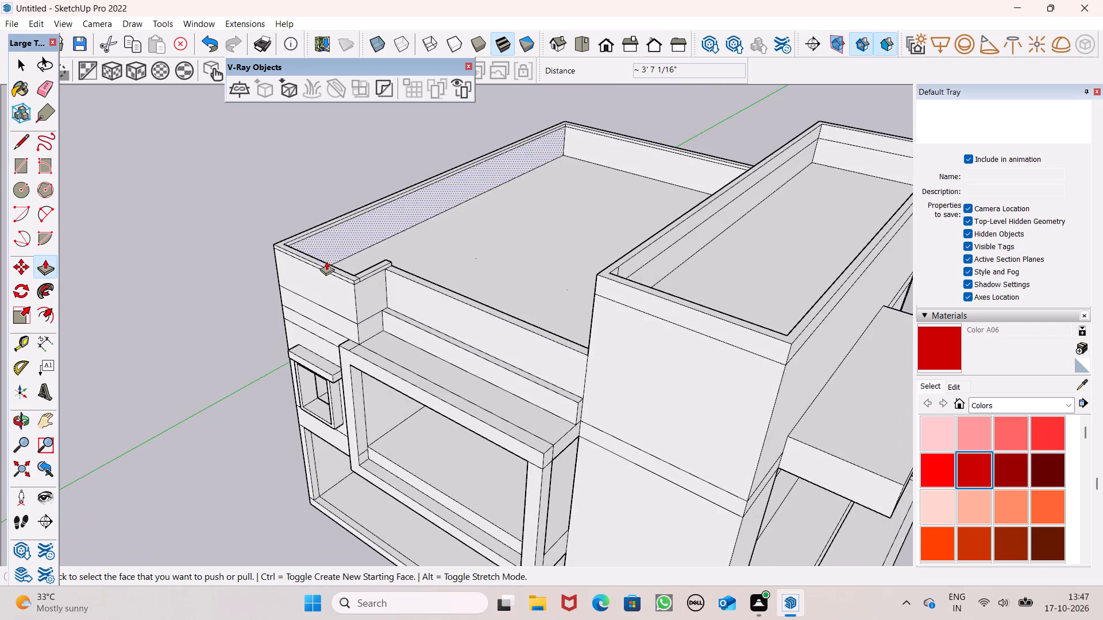
Draw a 3 7/8" vertical line across the notch return's top band, where it meets the recessed front parapet.
scroll(326, 260, "up", 2)
left_click(21, 143)
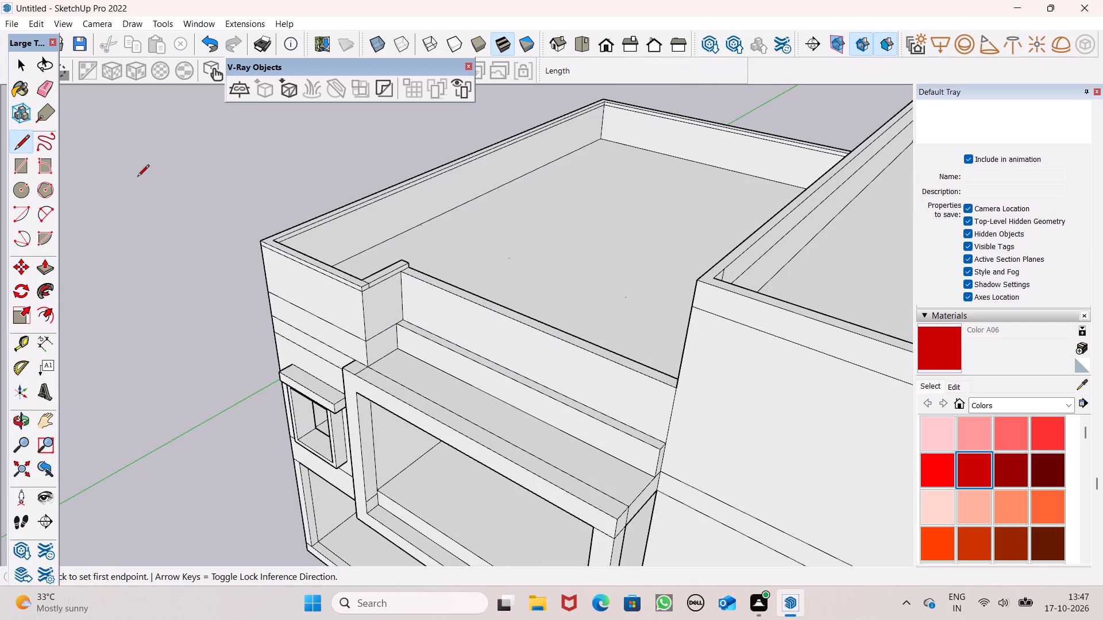
scroll(394, 284, "up", 5)
middle_click_drag(439, 255, 406, 229)
scroll(432, 242, "up", 7)
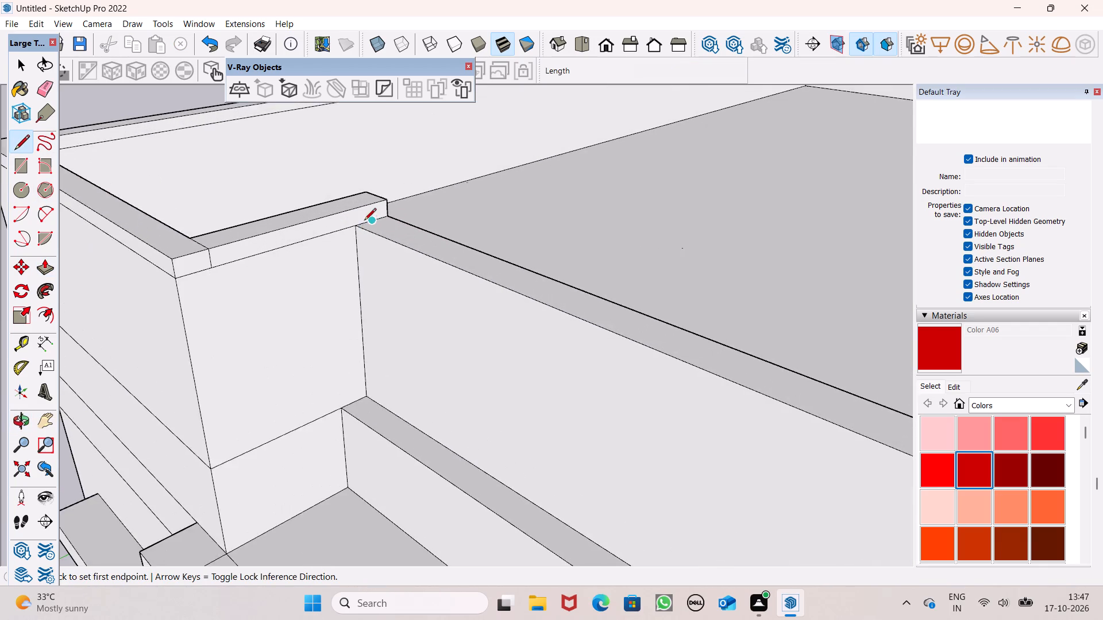
scroll(364, 221, "up", 6)
left_click(349, 230)
left_click(342, 203)
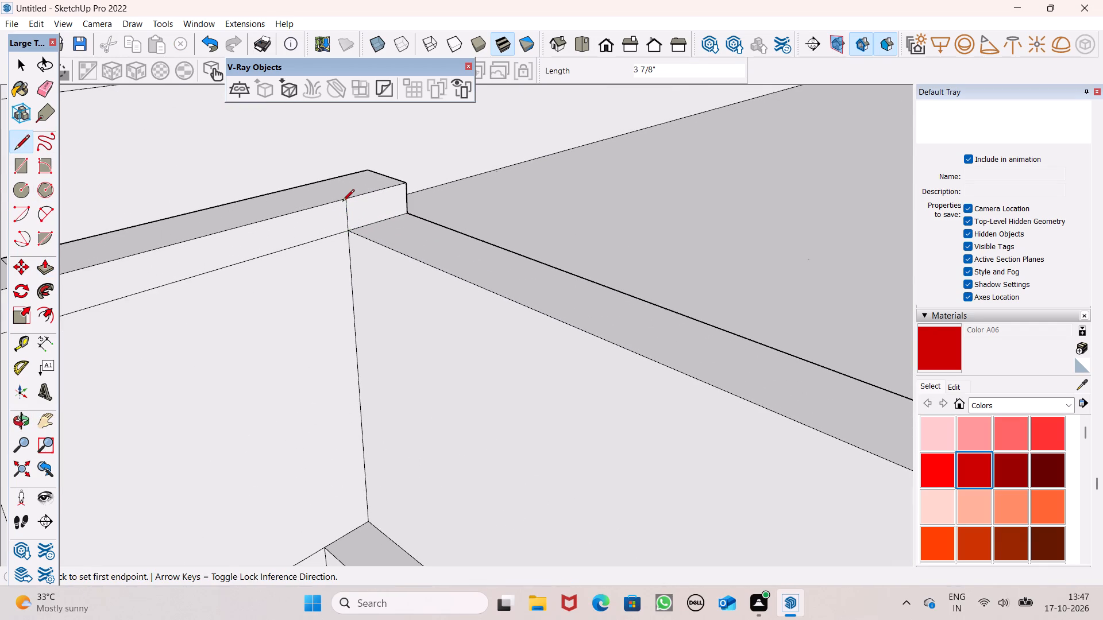
Push/Pull the band's small end profile about 19' 4" along the recessed front parapet to the taller block's wall.
left_click(46, 272)
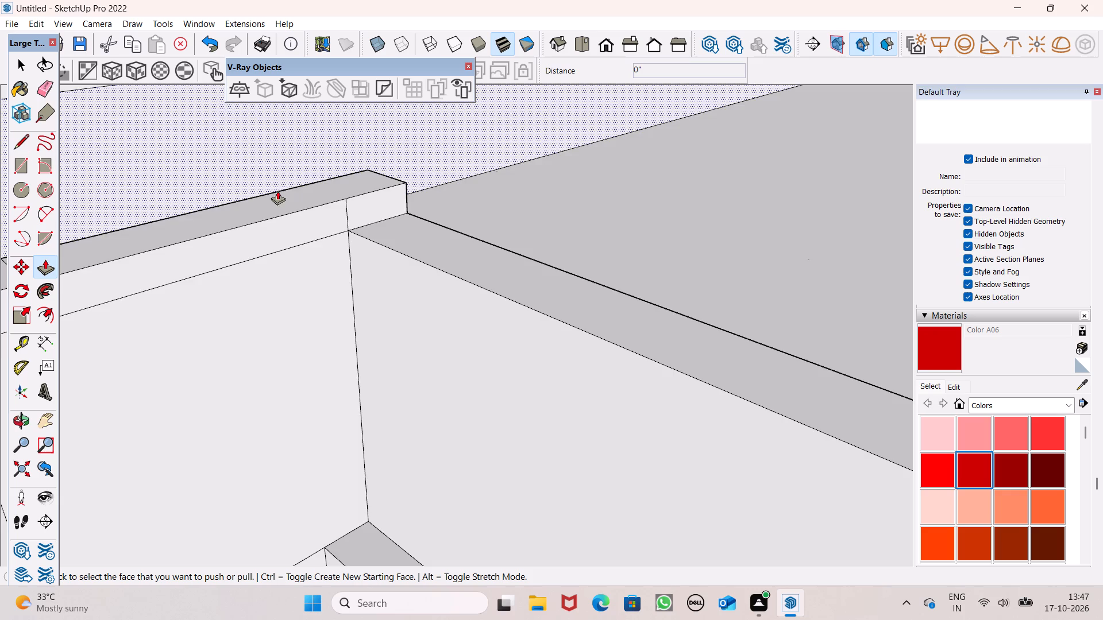
scroll(315, 190, "down", 5)
scroll(359, 160, "down", 11)
middle_click_drag(392, 227, 470, 285)
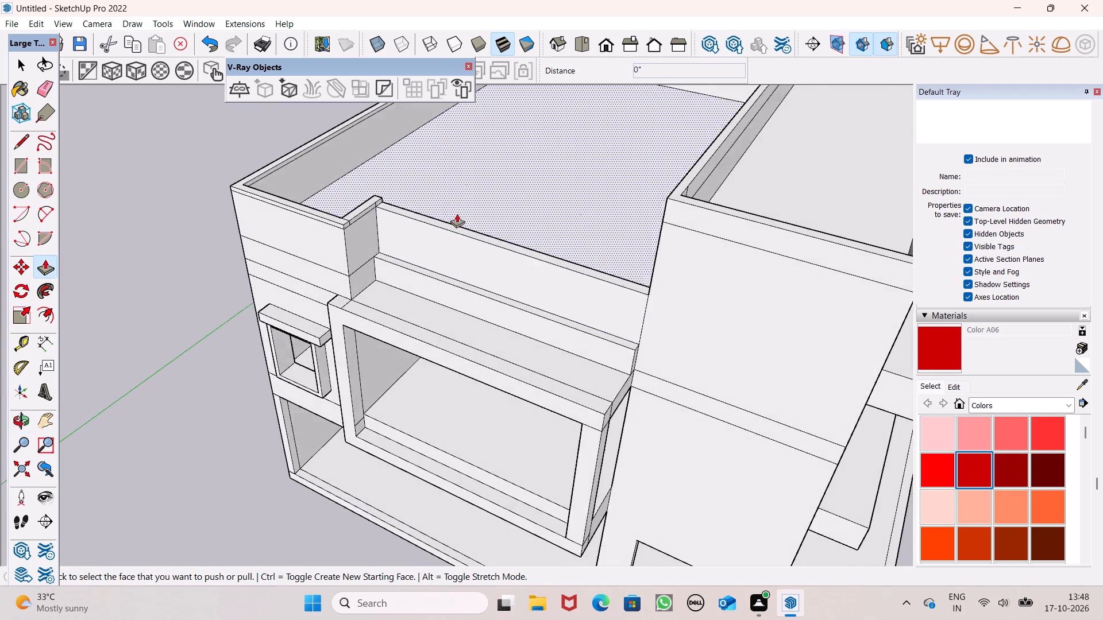
scroll(453, 210, "up", 4)
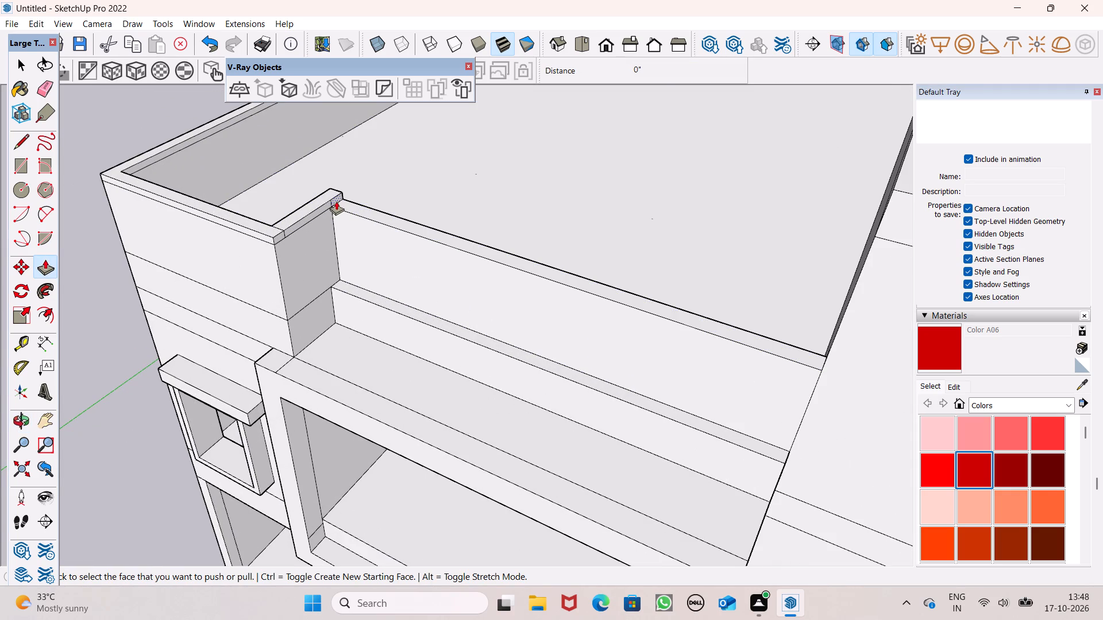
left_click_drag(336, 200, 562, 300)
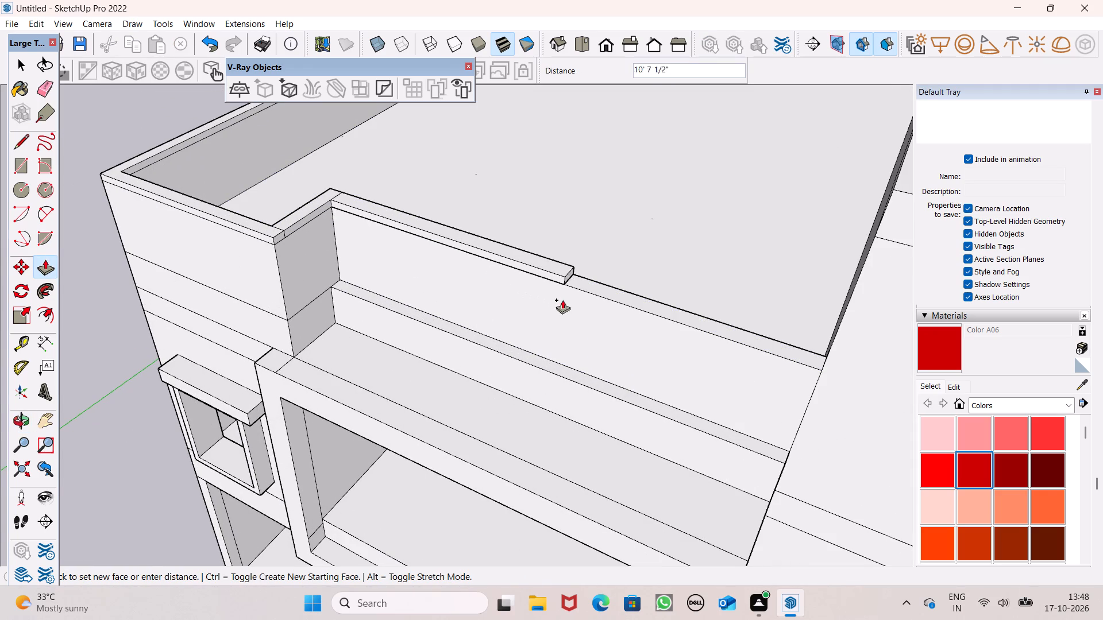
left_click_drag(562, 300, 816, 382)
Examine the front parapet and its junction with the taller block from the front elevation, above and close up.
scroll(755, 304, "down", 10)
middle_click_drag(685, 337, 753, 228)
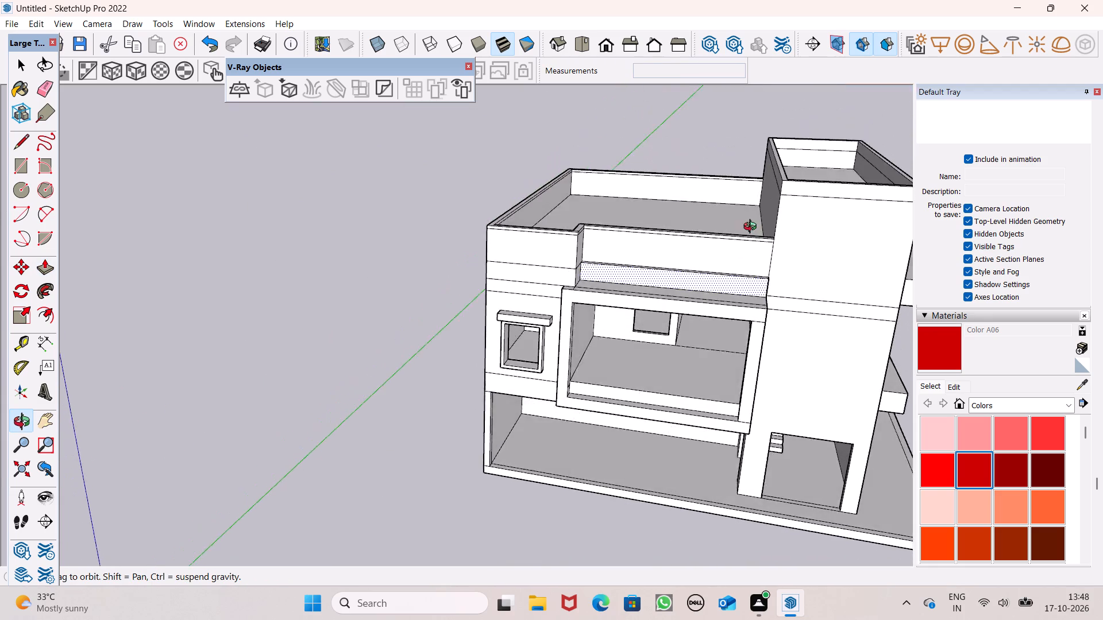
middle_click_drag(753, 228, 789, 191)
scroll(649, 221, "up", 1)
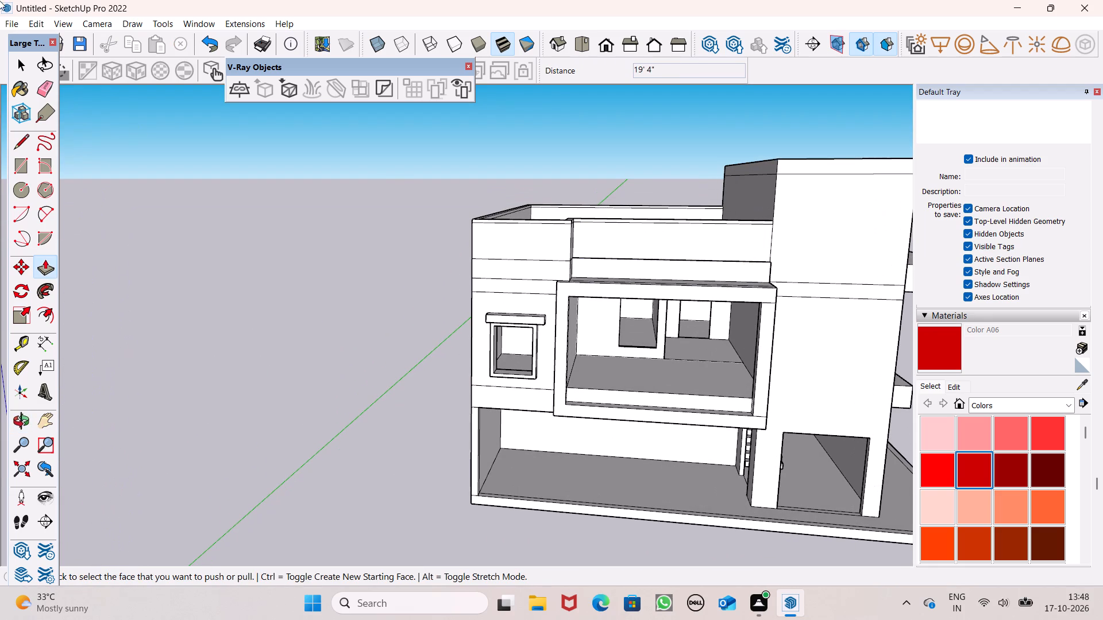
left_click(24, 146)
scroll(32, 87, "down", 4)
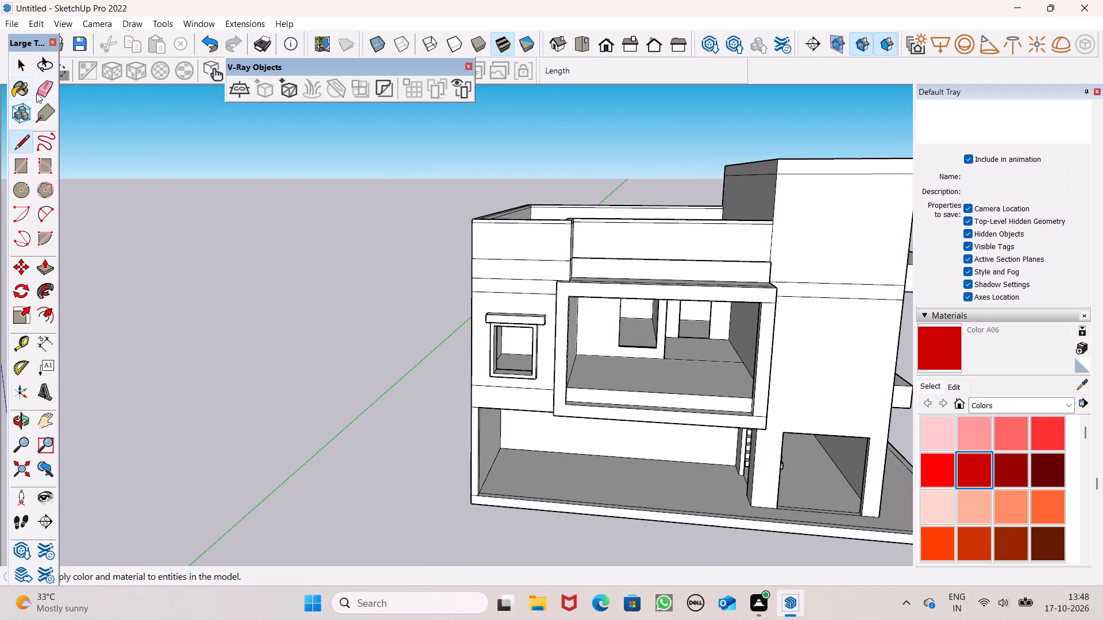
scroll(36, 93, "down", 1)
scroll(82, 162, "down", 6)
scroll(606, 272, "up", 2)
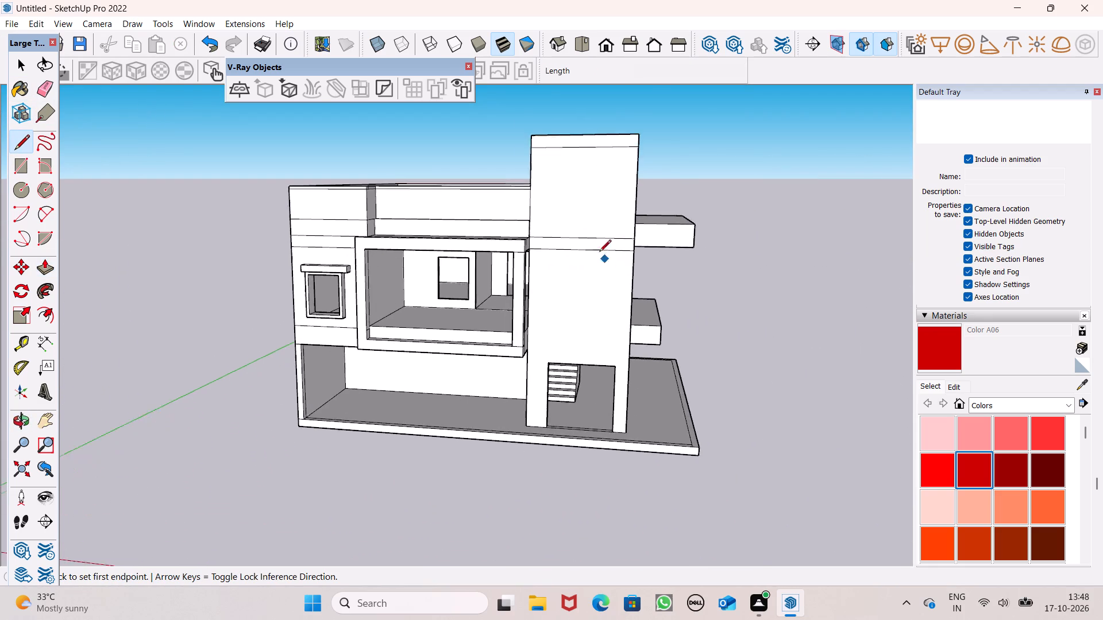
scroll(599, 253, "up", 4)
middle_click_drag(489, 231, 542, 279)
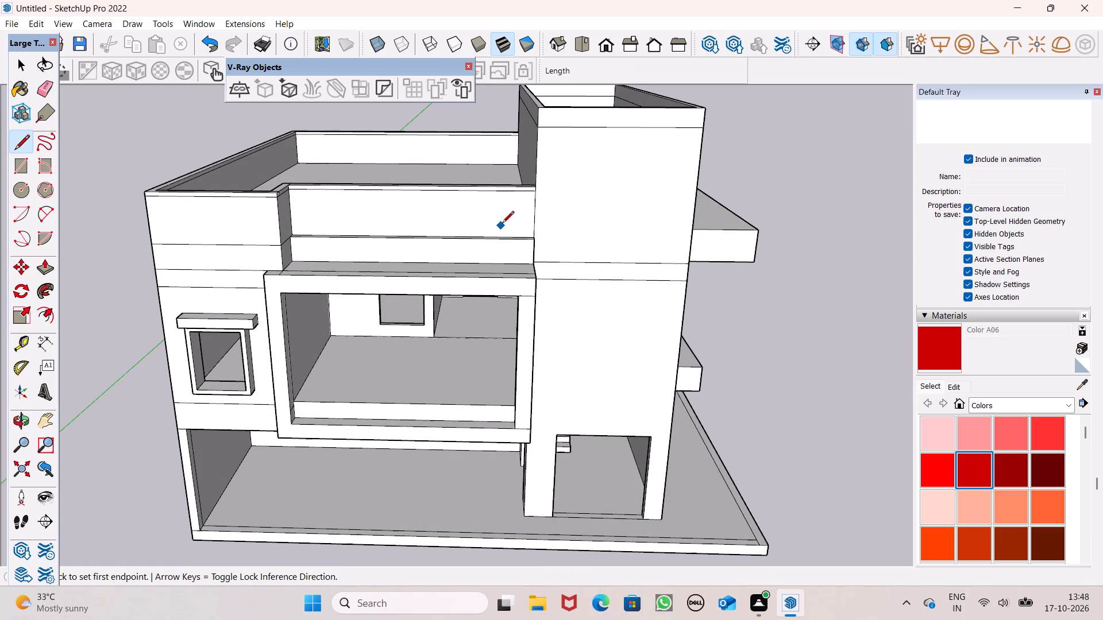
middle_click_drag(511, 220, 543, 257)
scroll(511, 217, "up", 1)
scroll(543, 255, "up", 7)
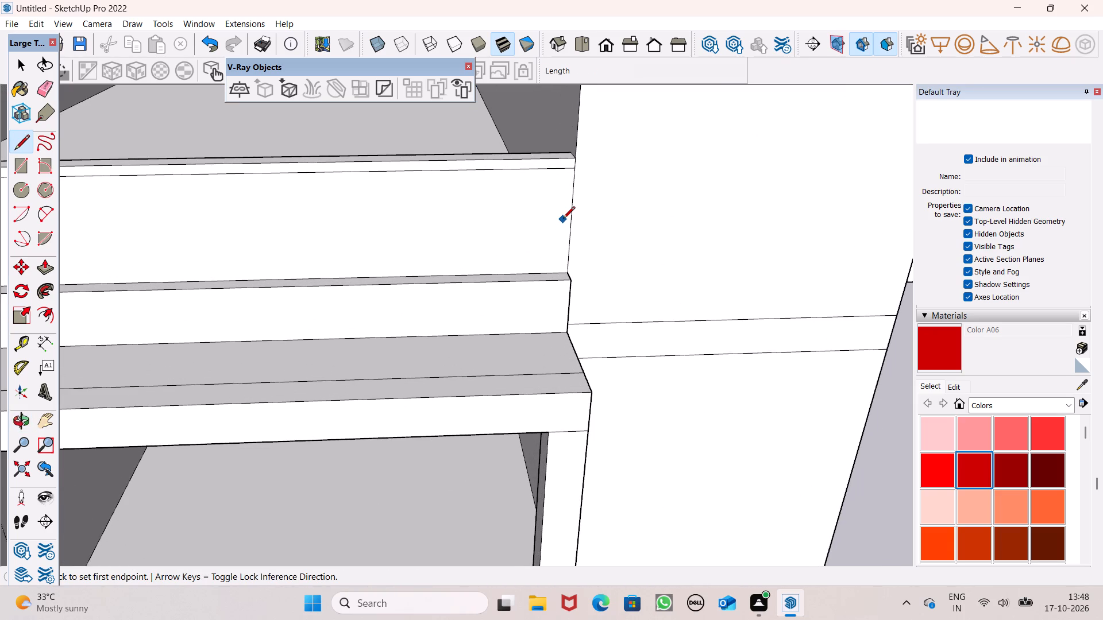
middle_click_drag(563, 219, 558, 244)
scroll(570, 223, "up", 2)
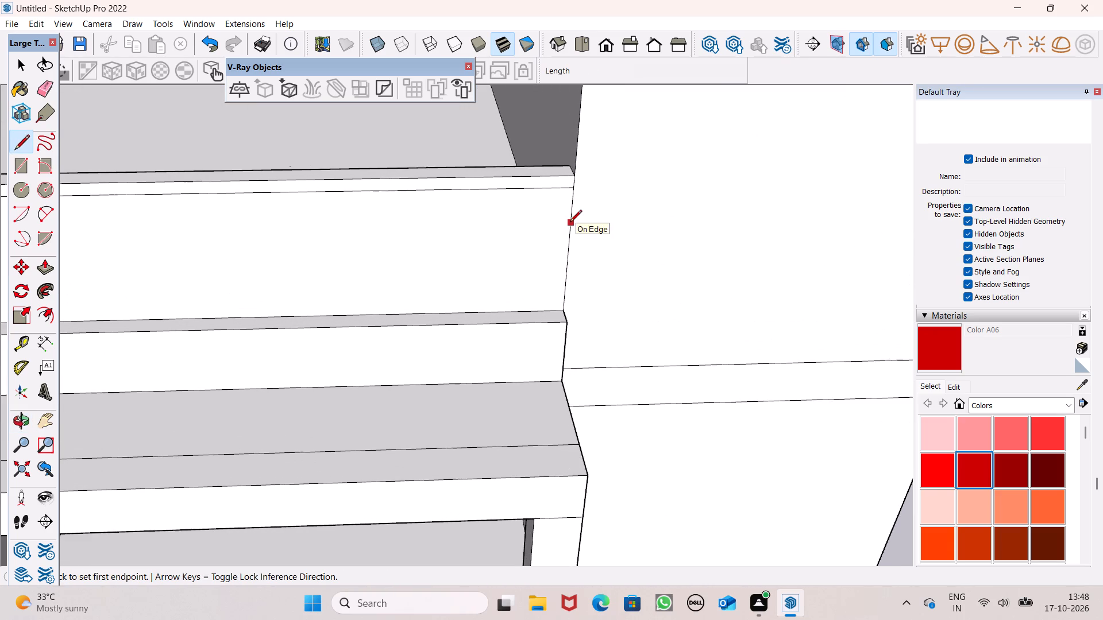
scroll(570, 223, "down", 3)
middle_click_drag(565, 228, 584, 277)
scroll(568, 246, "down", 7)
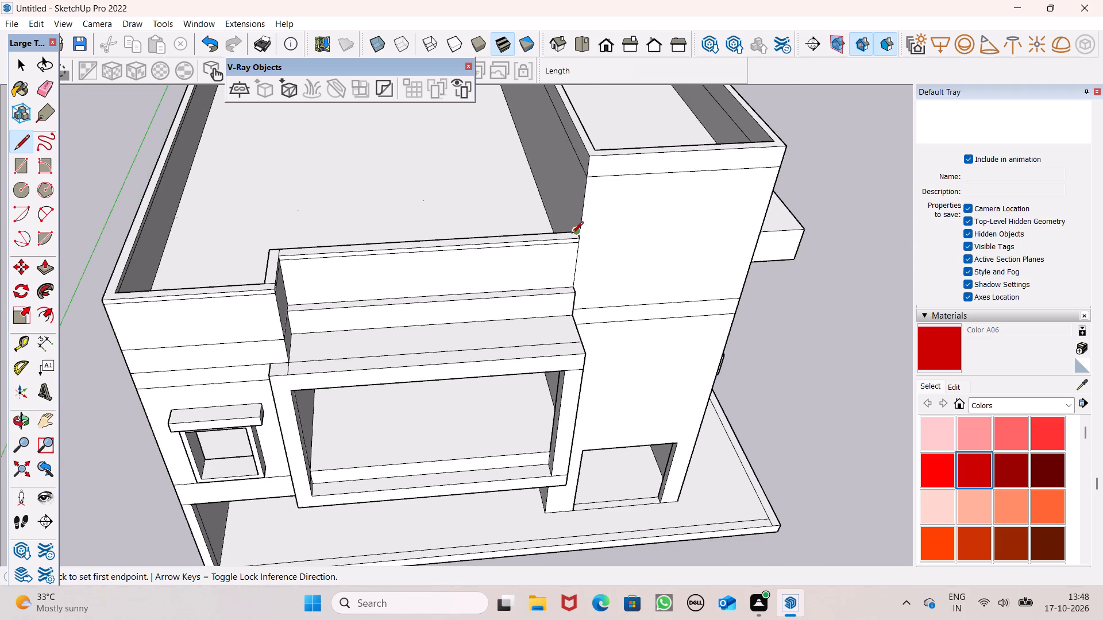
scroll(572, 234, "down", 8)
middle_click_drag(570, 247, 588, 304)
scroll(572, 265, "down", 4)
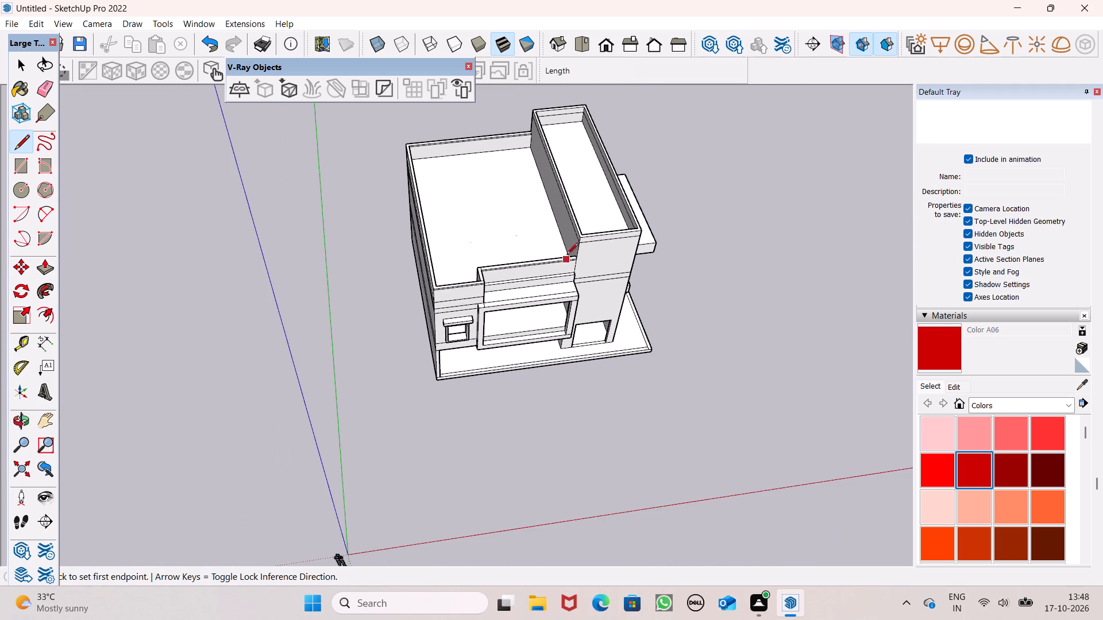
scroll(583, 227, "up", 2)
scroll(532, 285, "up", 2)
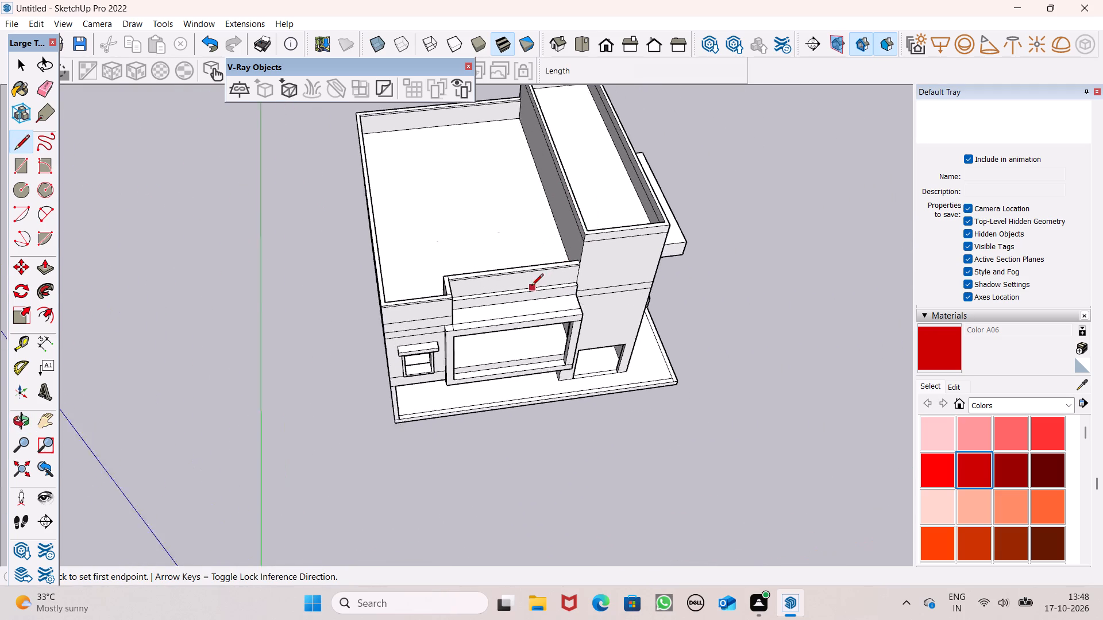
scroll(531, 286, "up", 5)
middle_click_drag(569, 272, 521, 192)
scroll(556, 200, "up", 4)
middle_click_drag(576, 215, 578, 184)
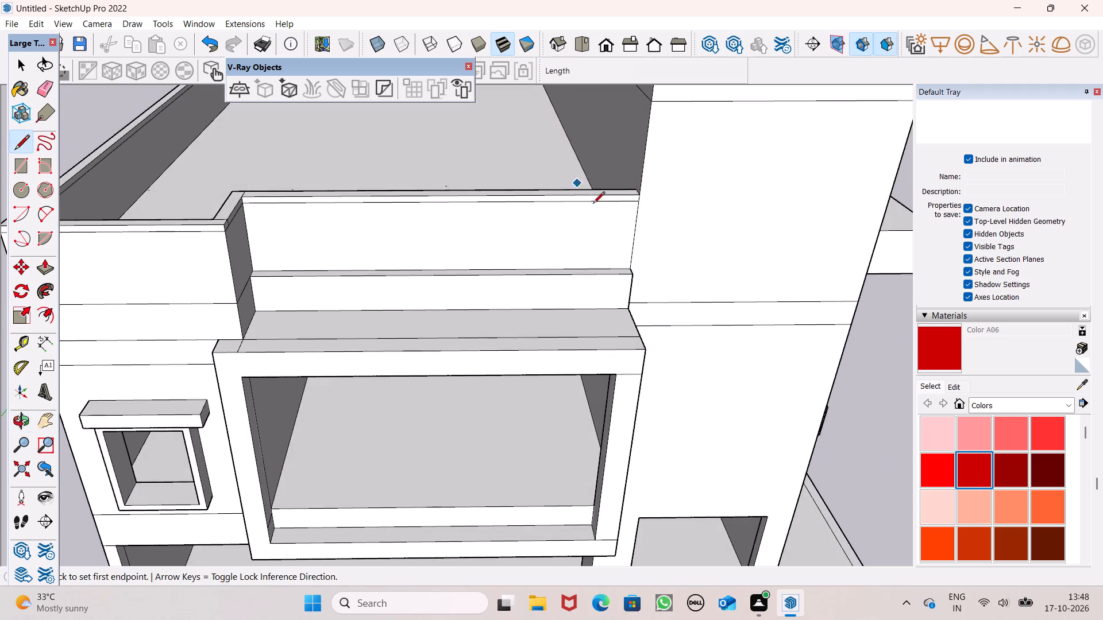
scroll(612, 218, "up", 6)
middle_click_drag(647, 212, 618, 193)
scroll(647, 212, "up", 1)
scroll(618, 189, "down", 4)
middle_click_drag(618, 189, 621, 177)
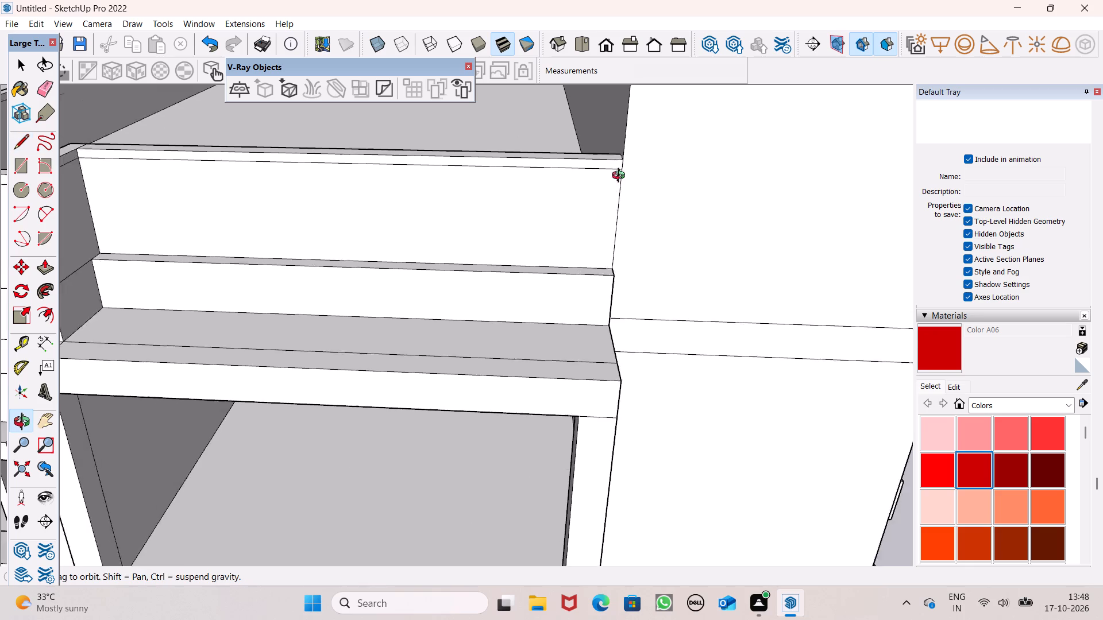
middle_click_drag(621, 177, 634, 150)
scroll(610, 139, "up", 5)
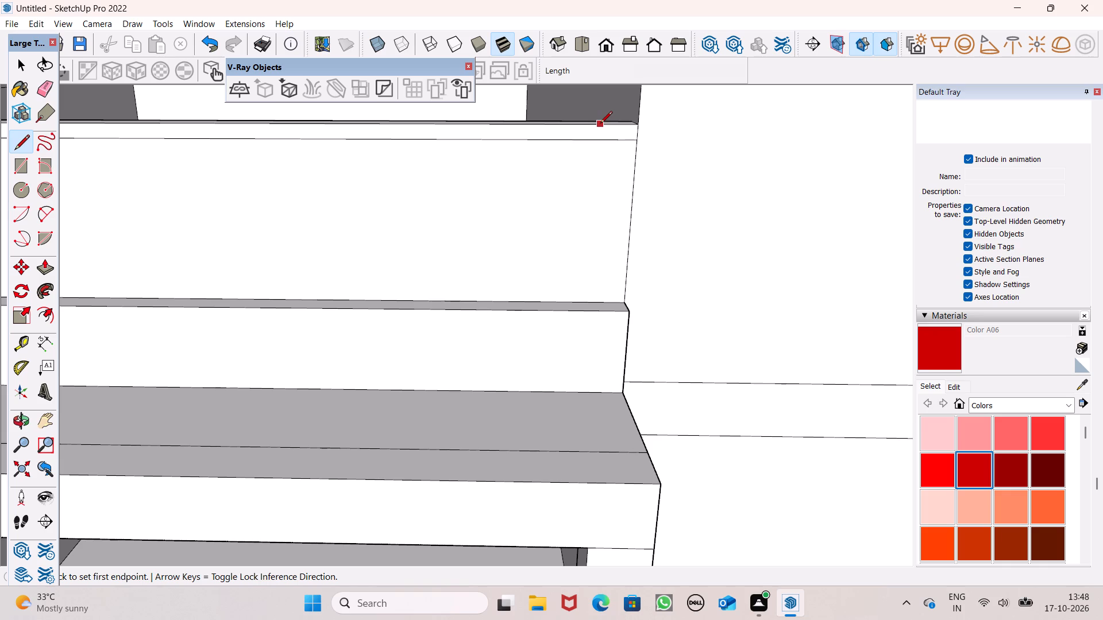
Draw a 4' vertical line down the recessed front parapet's outer face, just beside the taller block's wall.
scroll(600, 123, "down", 1)
middle_click_drag(611, 129, 620, 140)
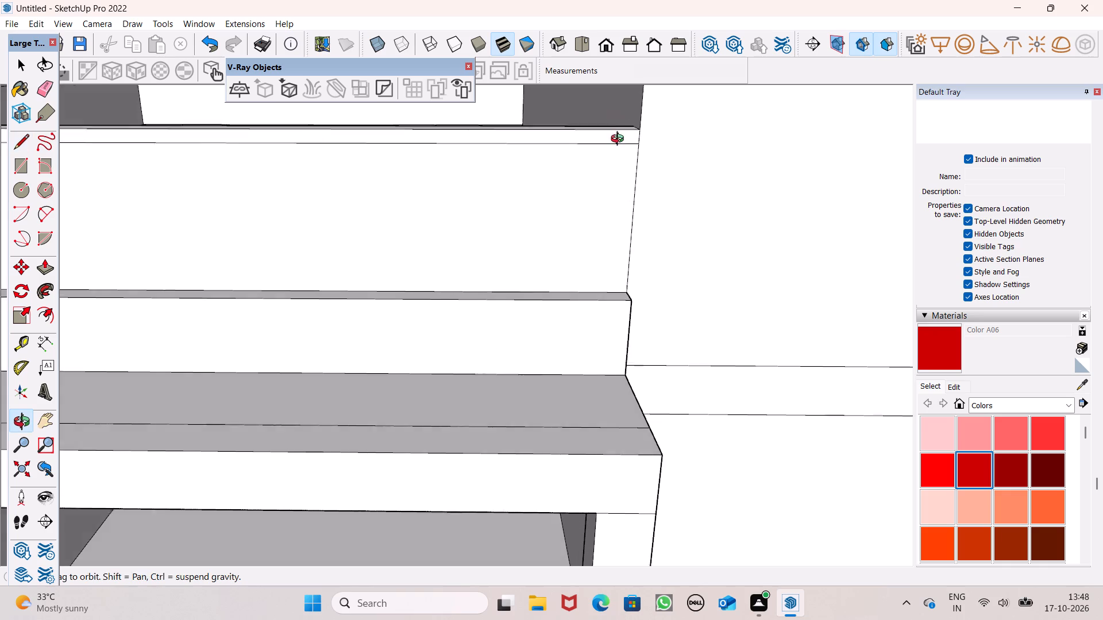
middle_click_drag(620, 140, 642, 175)
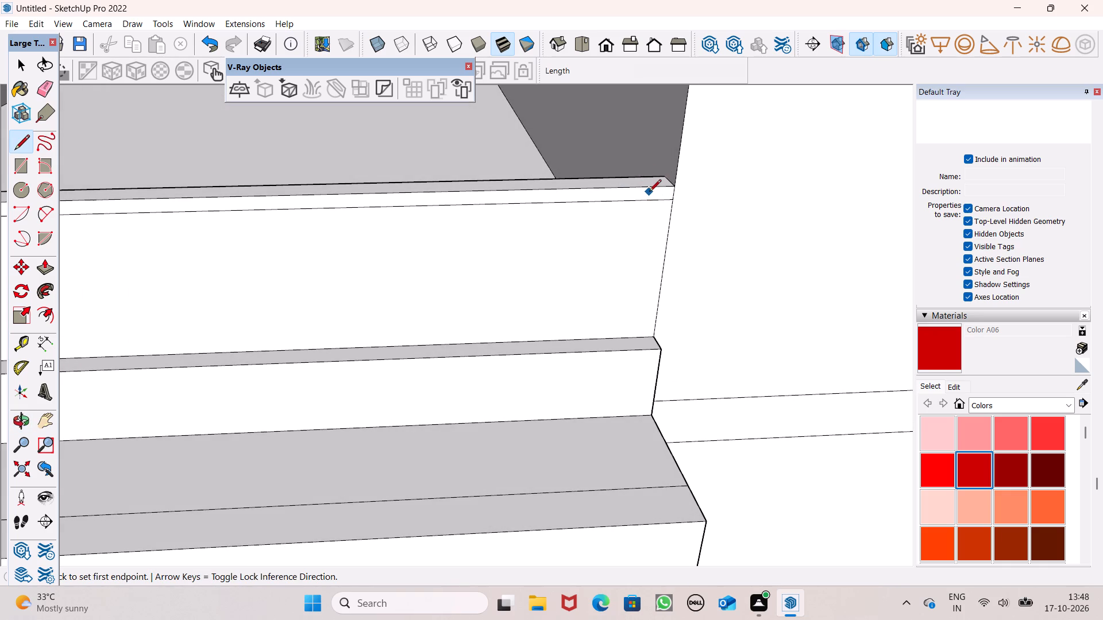
left_click(649, 190)
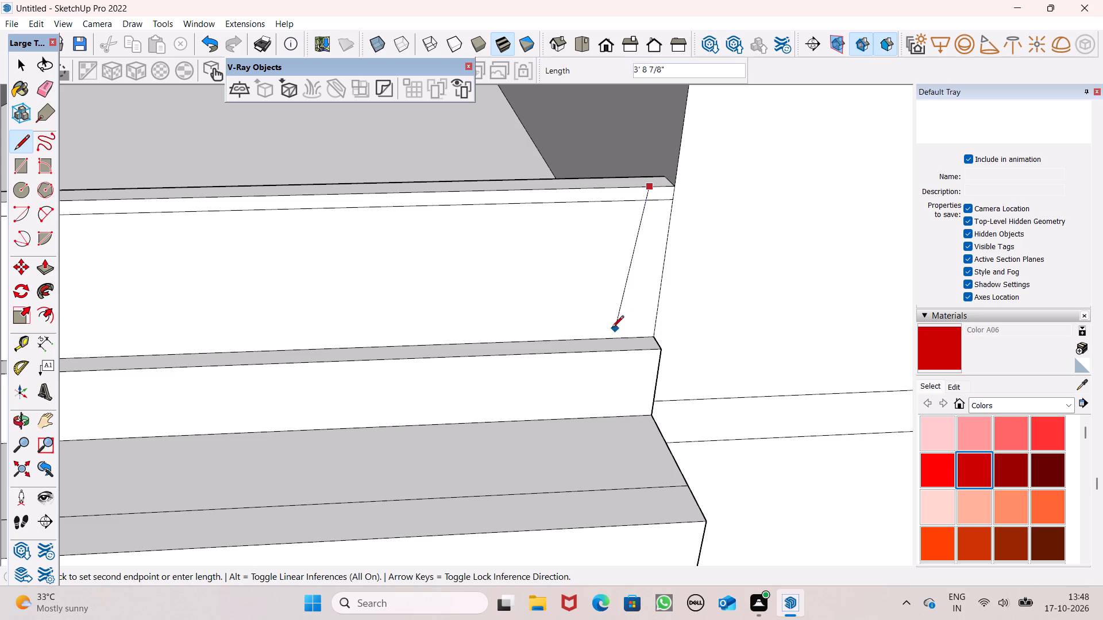
key("space")
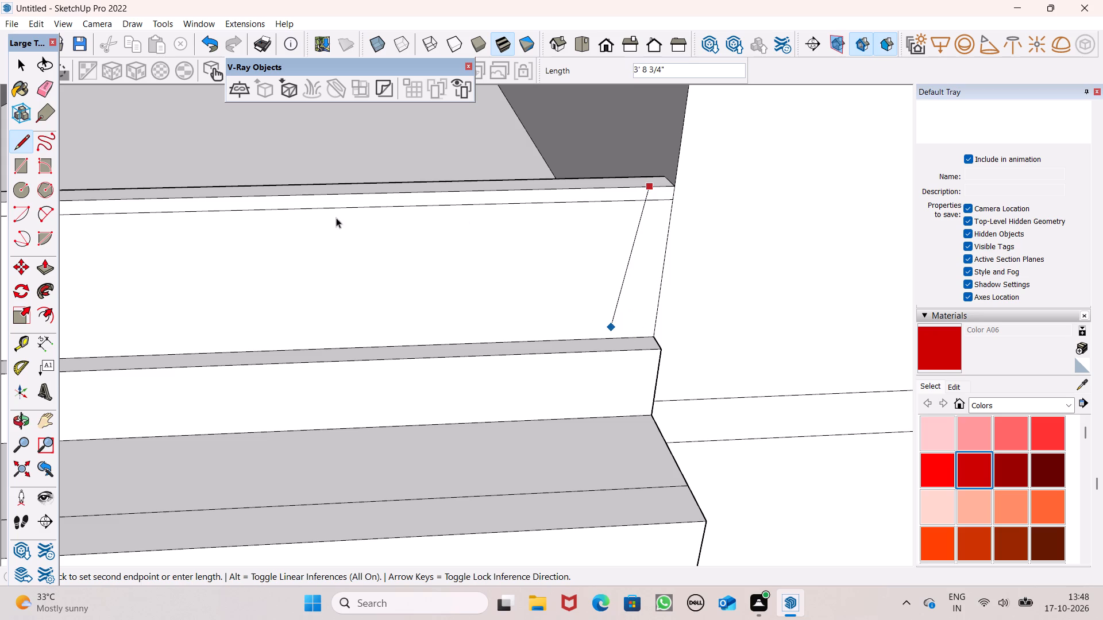
left_click(21, 139)
middle_click_drag(600, 241, 596, 233)
scroll(693, 241, "up", 1)
scroll(624, 200, "up", 3)
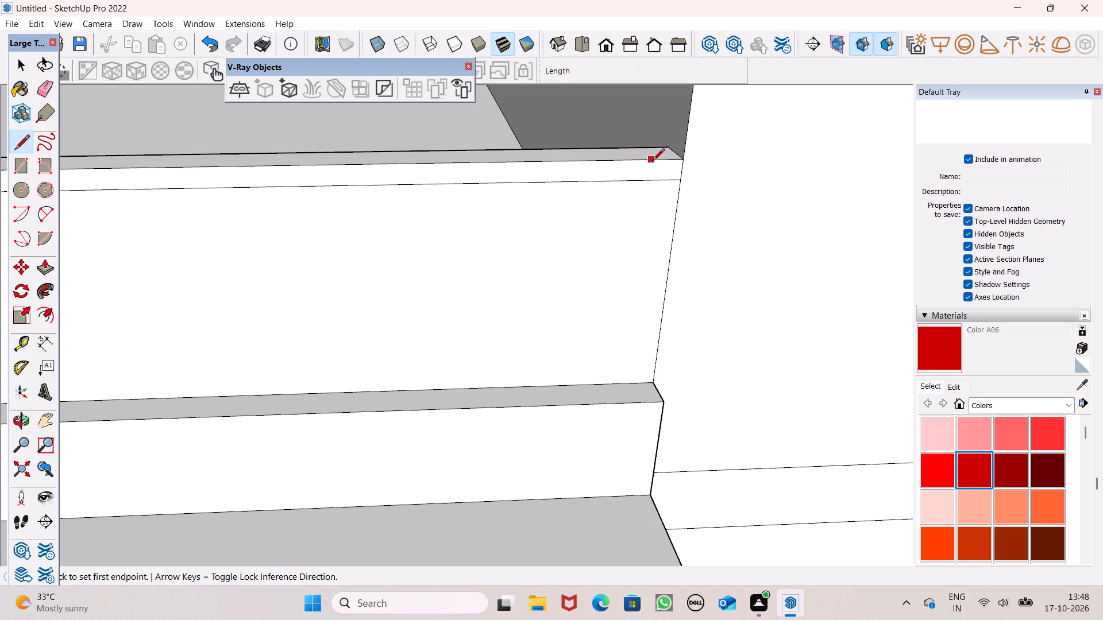
left_click(653, 161)
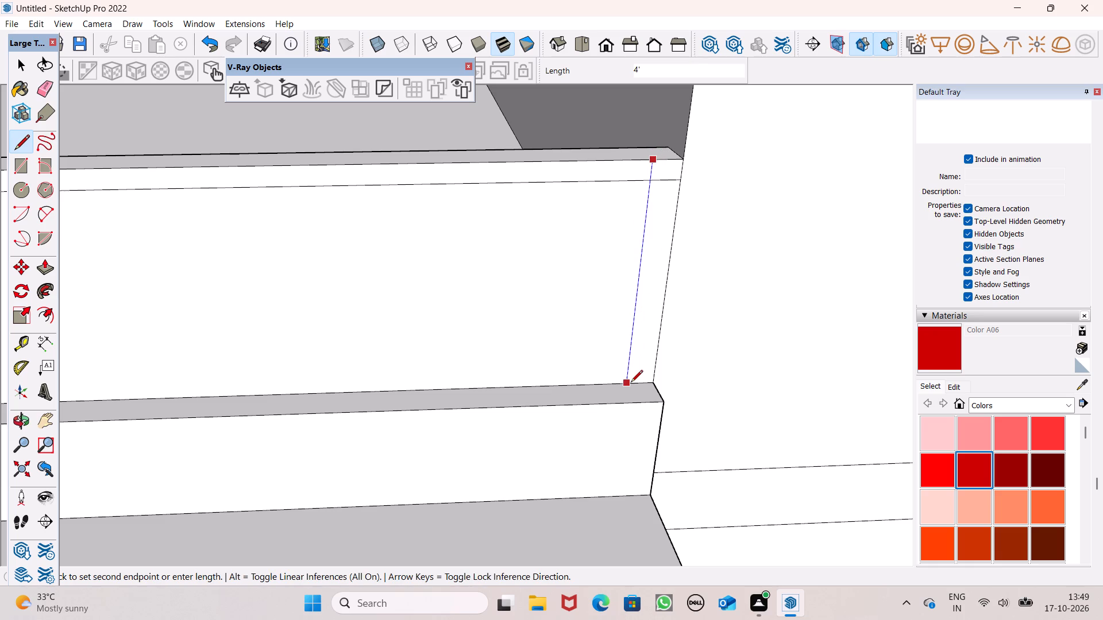
left_click(631, 383)
Draw a 9" line across the parapet's top from the new vertical line's upper end to the inner edge.
scroll(632, 259, "down", 5)
middle_click_drag(638, 268, 660, 285)
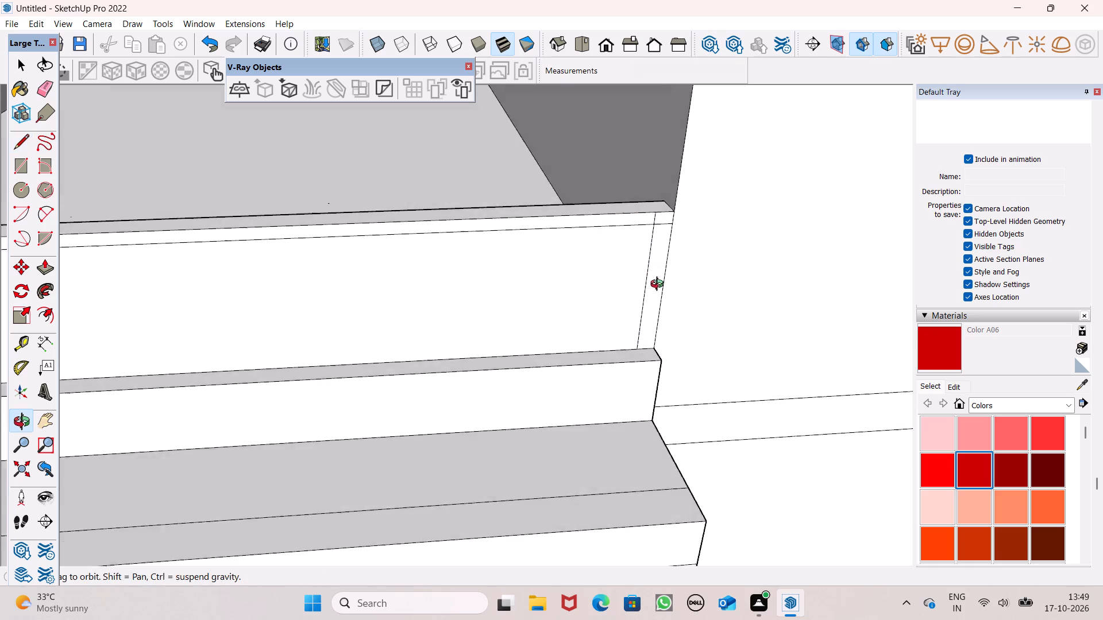
middle_click_drag(660, 285, 703, 290)
scroll(738, 246, "down", 5)
scroll(721, 198, "up", 6)
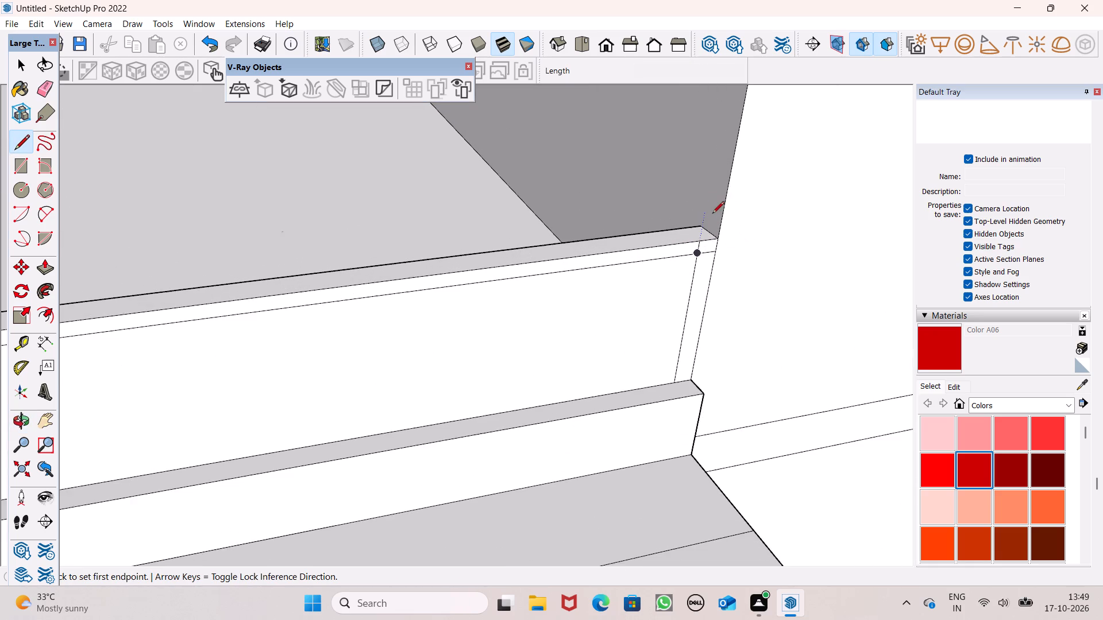
scroll(712, 214, "up", 6)
left_click(693, 262)
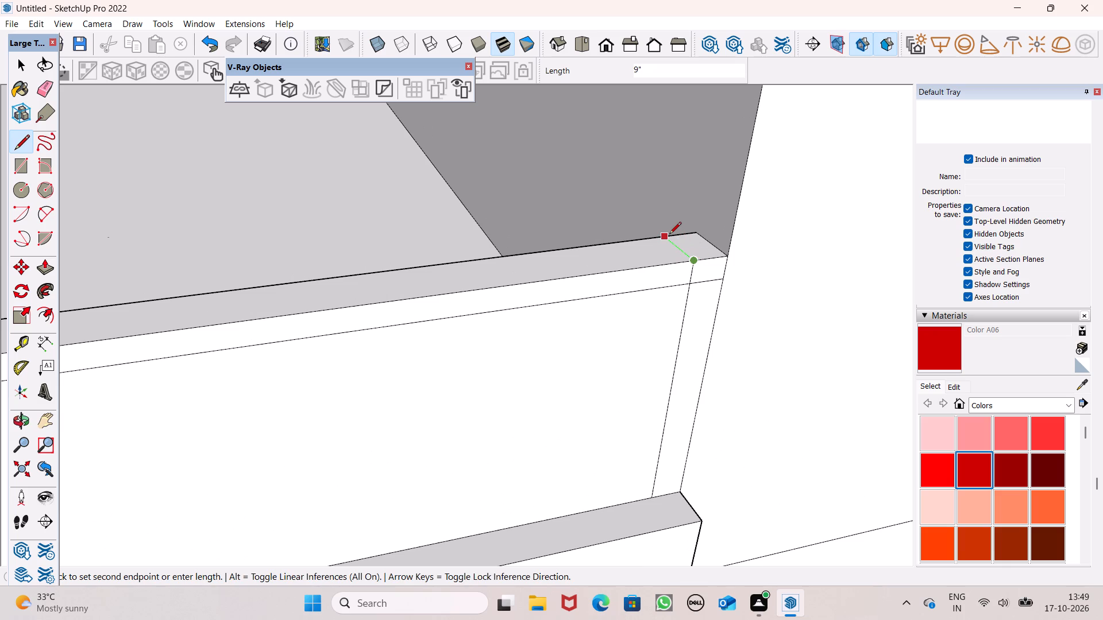
left_click(669, 235)
Draw a 4' vertical line down the parapet's inner face from the top line's end to the roof floor.
scroll(632, 202, "down", 7)
middle_click_drag(456, 253, 877, 223)
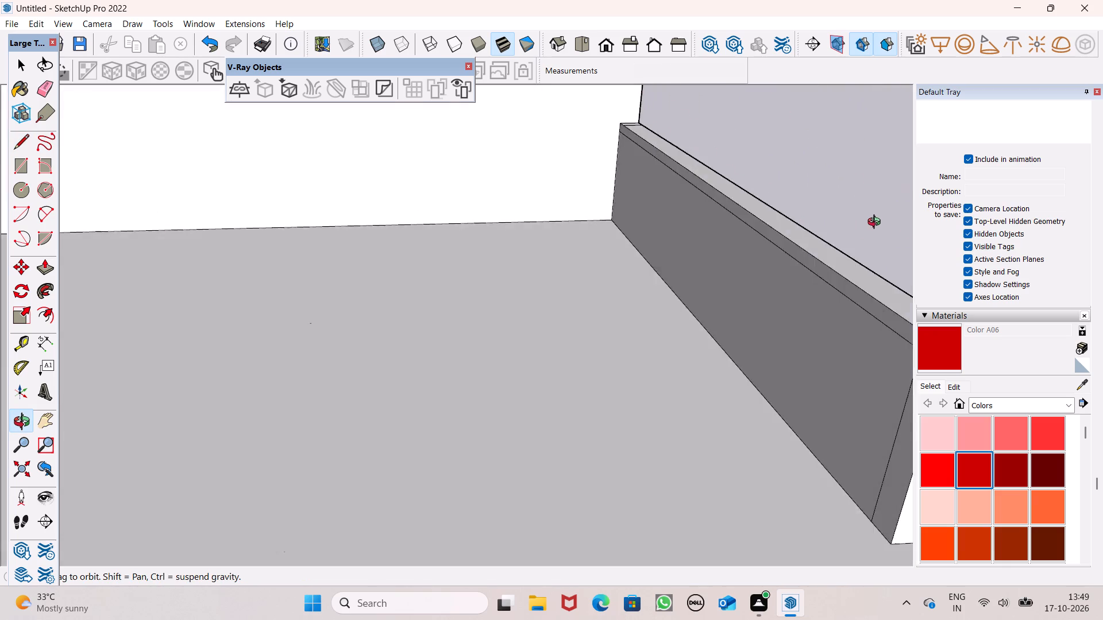
middle_click_drag(877, 223, 890, 199)
scroll(572, 146, "up", 3)
middle_click_drag(637, 166, 715, 154)
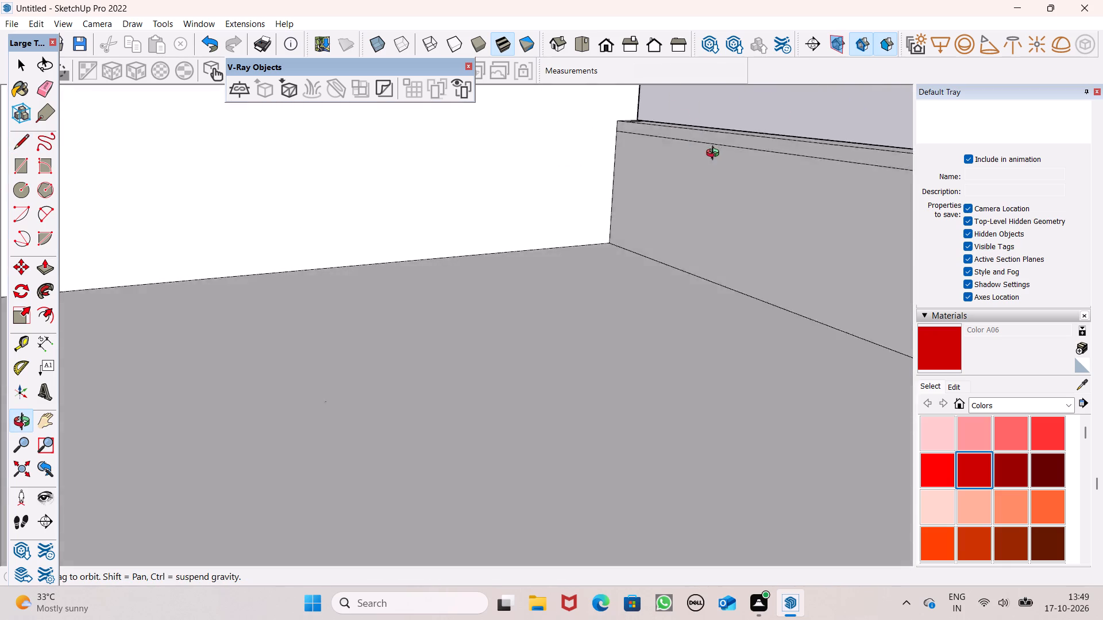
middle_click_drag(715, 154, 773, 220)
scroll(585, 168, "up", 6)
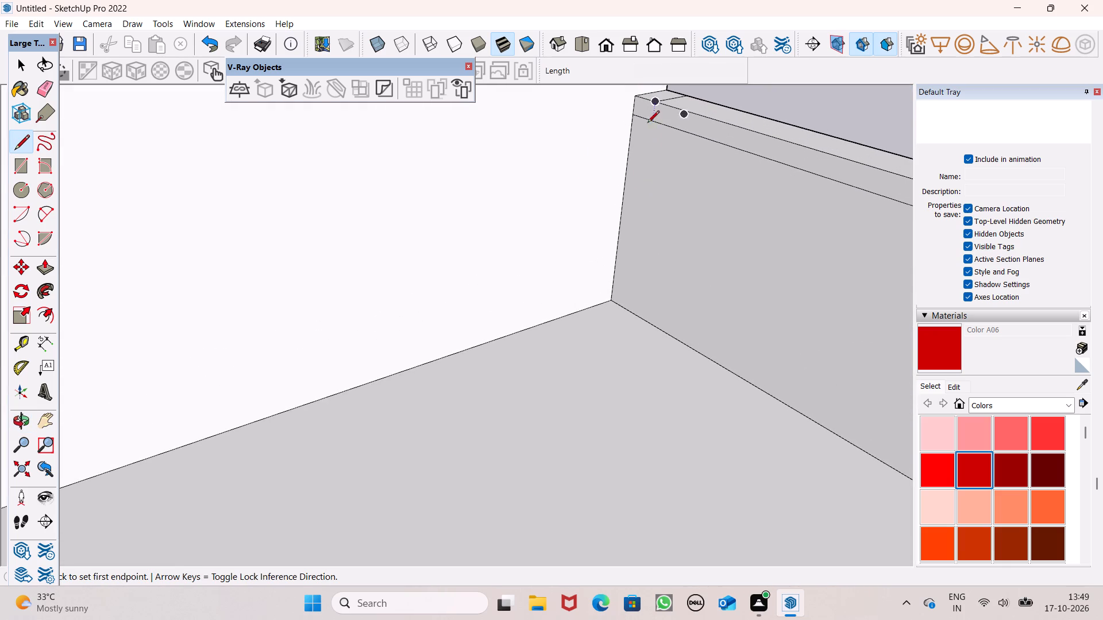
left_click(655, 103)
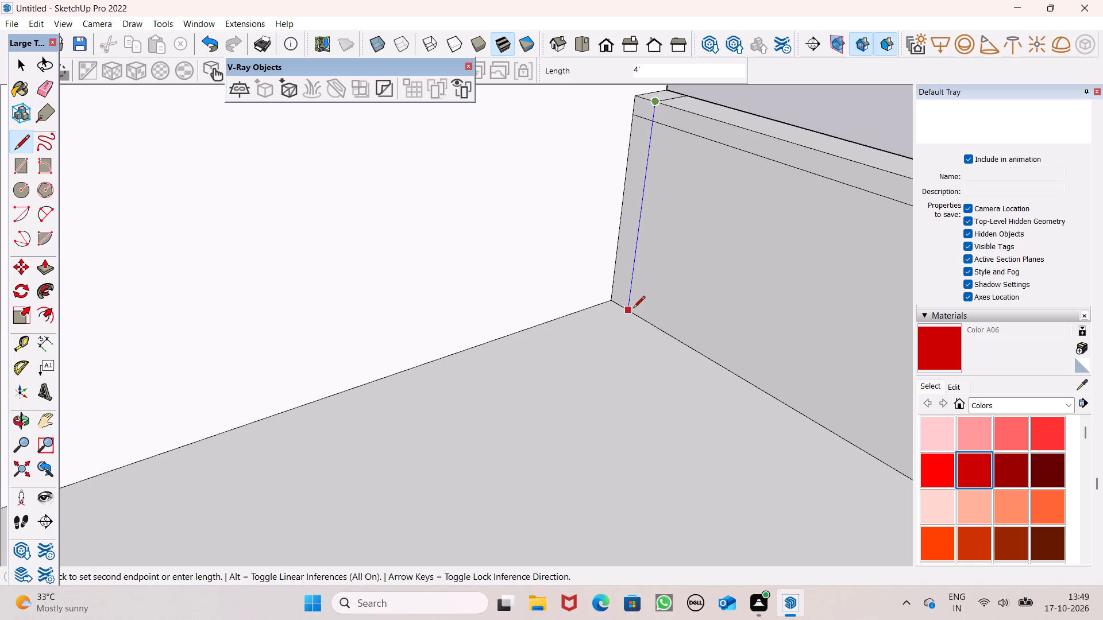
left_click(633, 309)
scroll(461, 198, "down", 5)
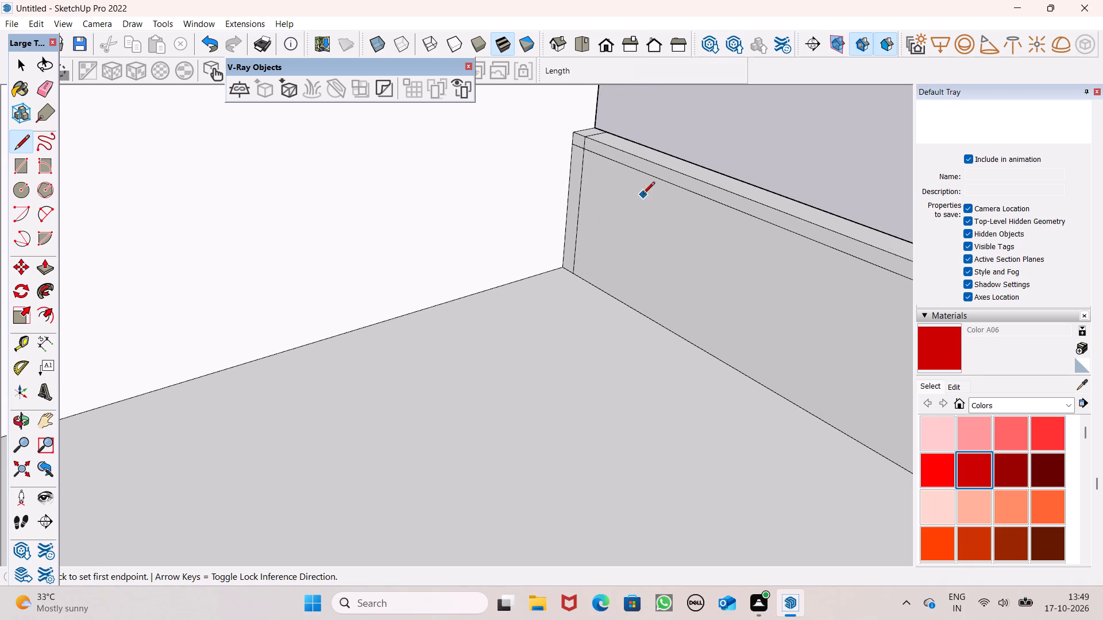
scroll(543, 130, "down", 2)
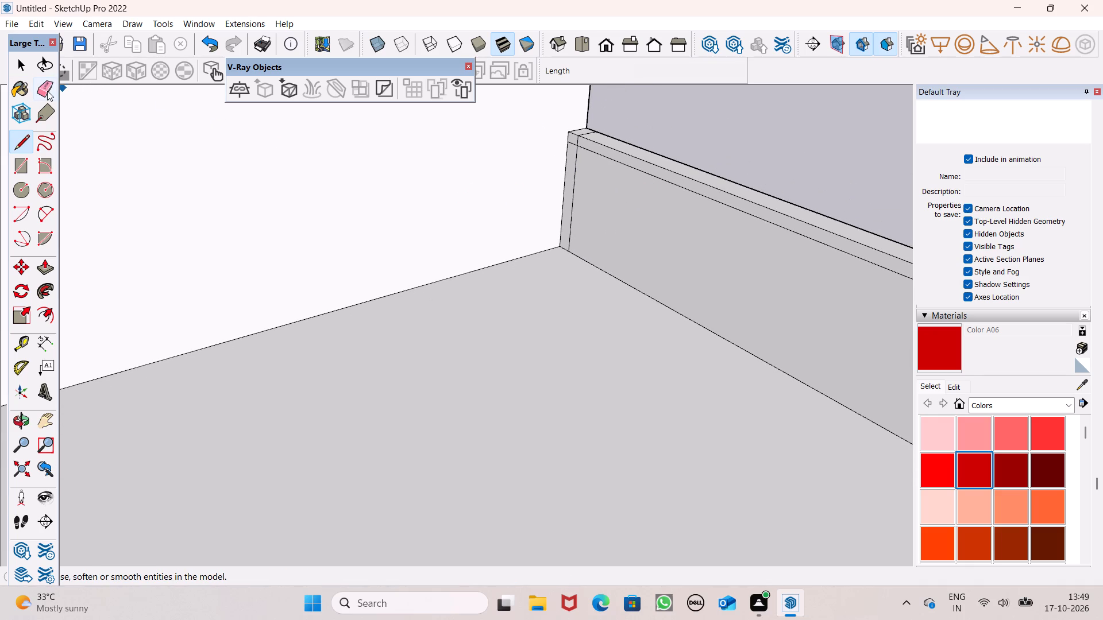
Examine the lower roof's parapets and their corners from inside the roof, from above and from the front.
left_click(47, 91)
middle_click_drag(379, 180, 457, 218)
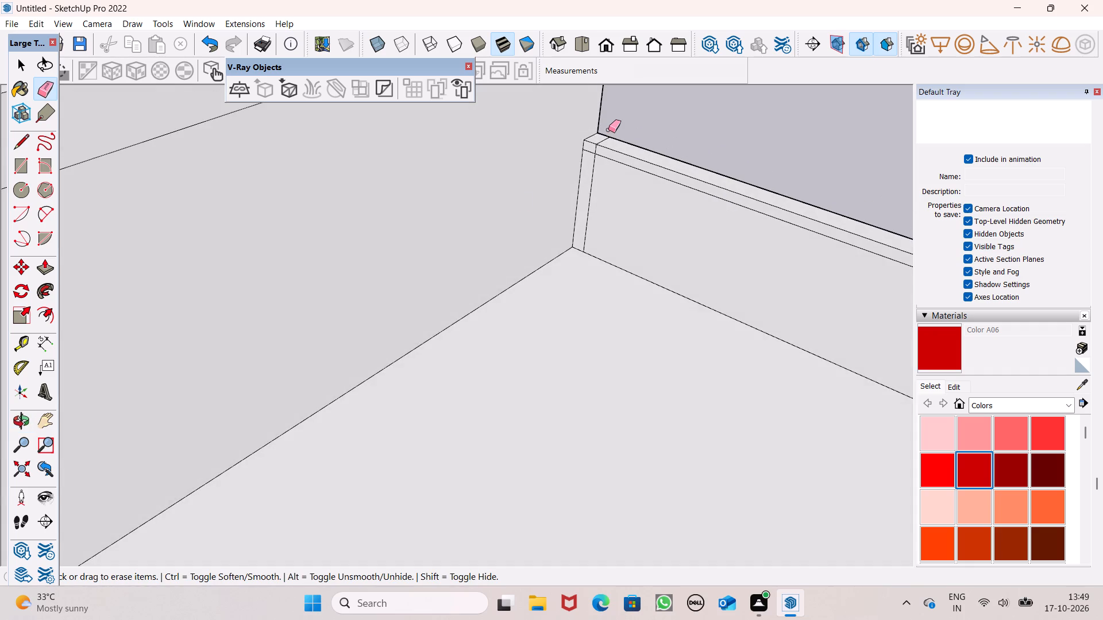
scroll(608, 130, "up", 4)
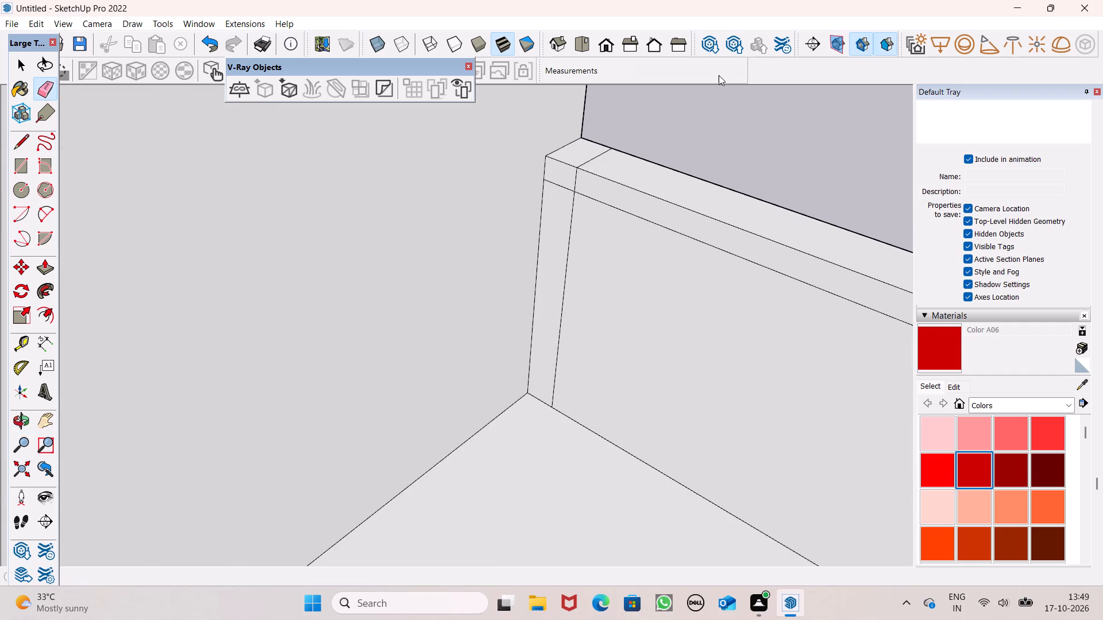
scroll(700, 129, "down", 16)
middle_click_drag(692, 203, 298, 206)
scroll(300, 209, "up", 1)
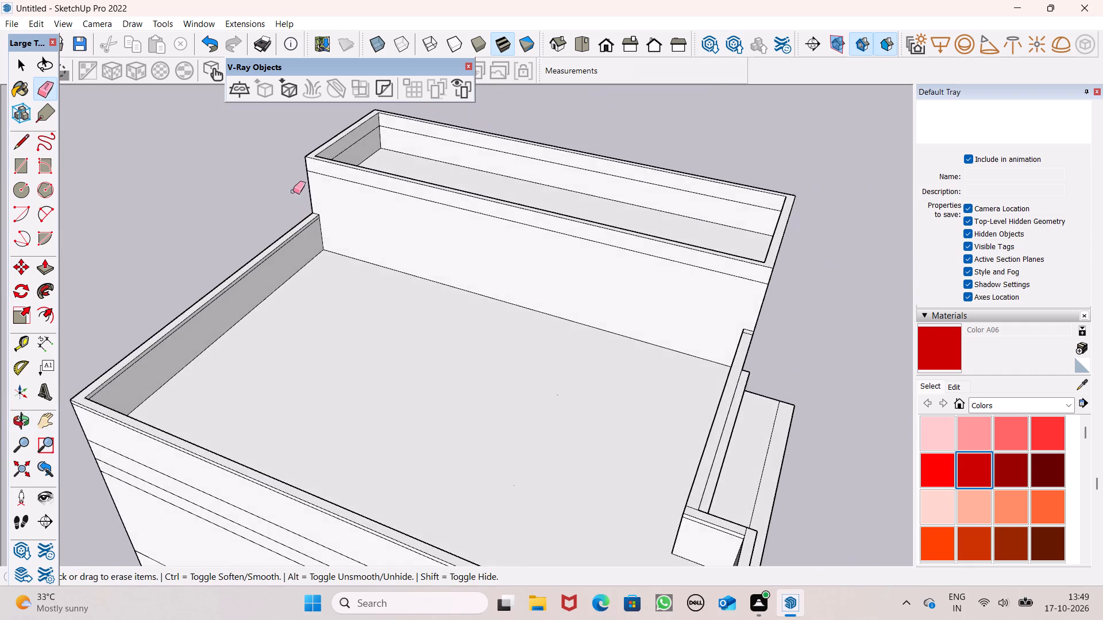
scroll(340, 176, "down", 5)
middle_click_drag(595, 188, 406, 226)
scroll(504, 189, "down", 3)
middle_click_drag(474, 333, 281, 211)
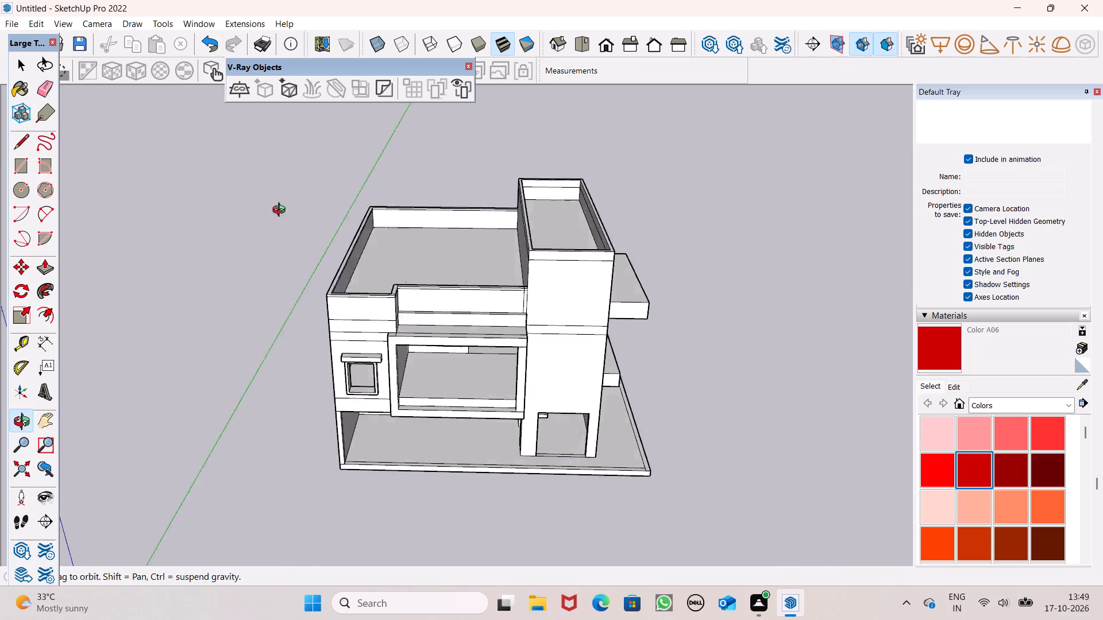
middle_click_drag(281, 211, 275, 205)
scroll(273, 203, "up", 1)
left_click(43, 276)
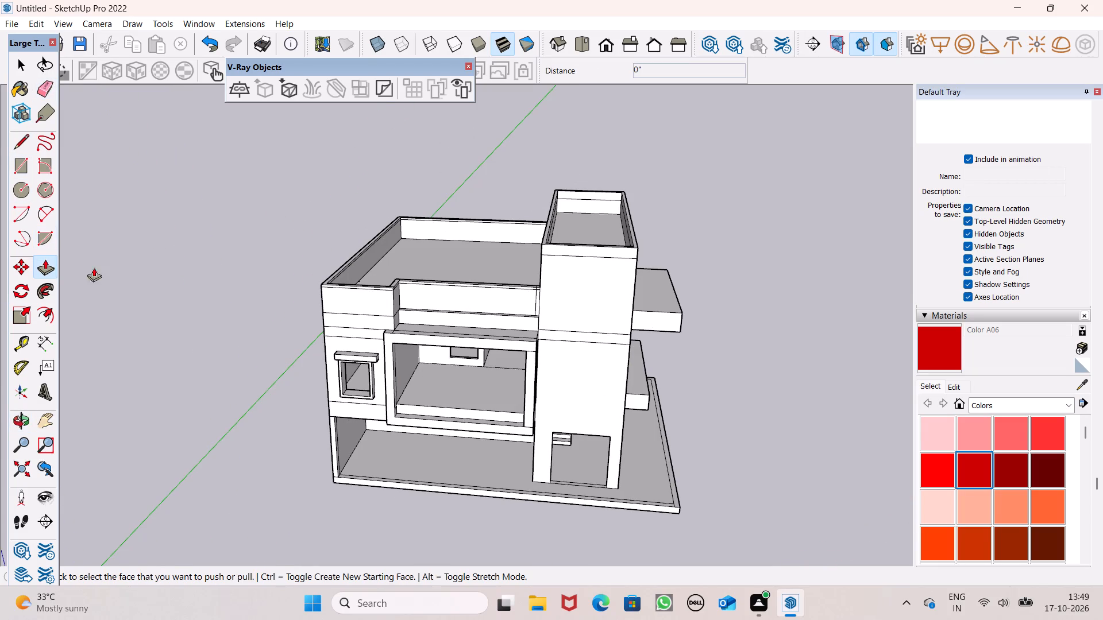
scroll(325, 245, "down", 5)
scroll(360, 289, "up", 8)
scroll(445, 276, "down", 4)
middle_click_drag(424, 329, 431, 339)
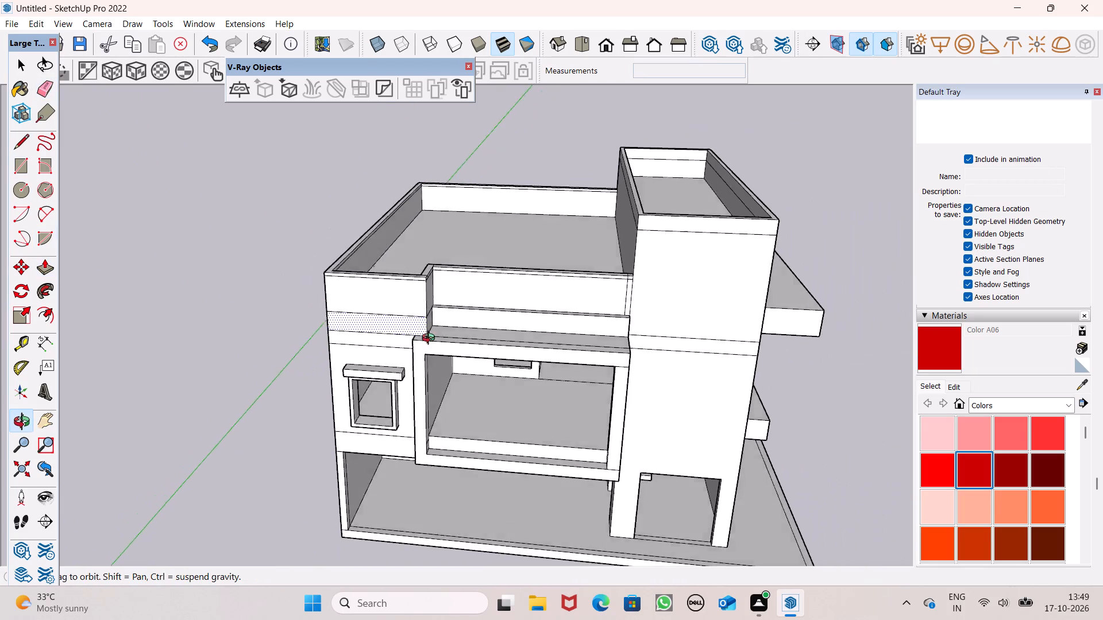
middle_click_drag(431, 339, 526, 334)
scroll(442, 316, "up", 2)
middle_click_drag(421, 299, 461, 304)
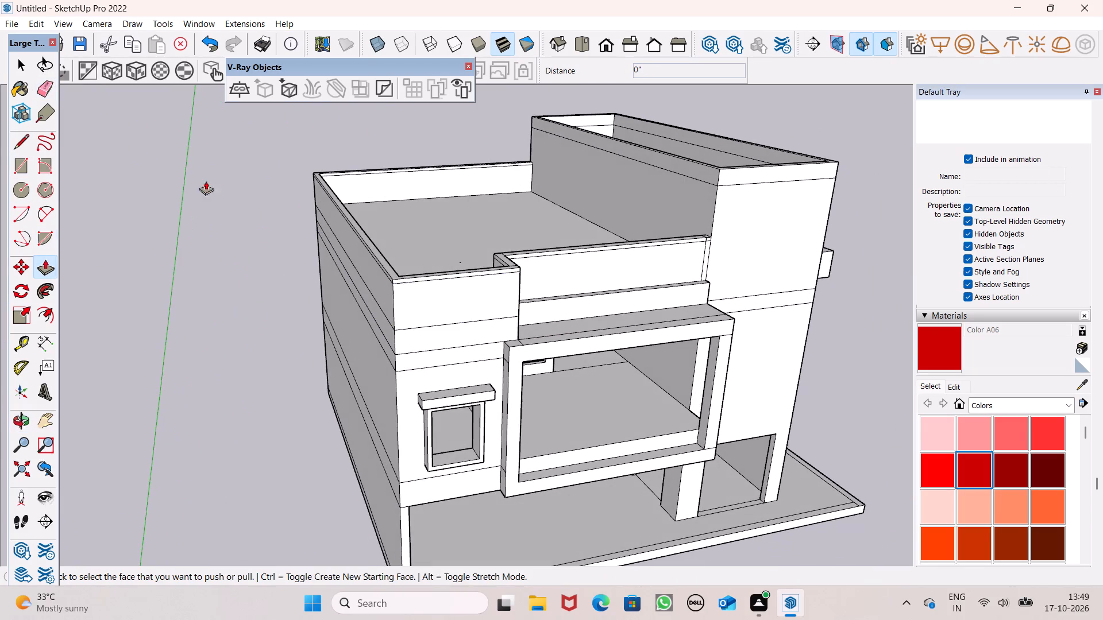
At the front parapet's outer corner, draw a 7 1/4" line across its top and a 4' vertical line on its outer face.
left_click_drag(20, 149, 26, 149)
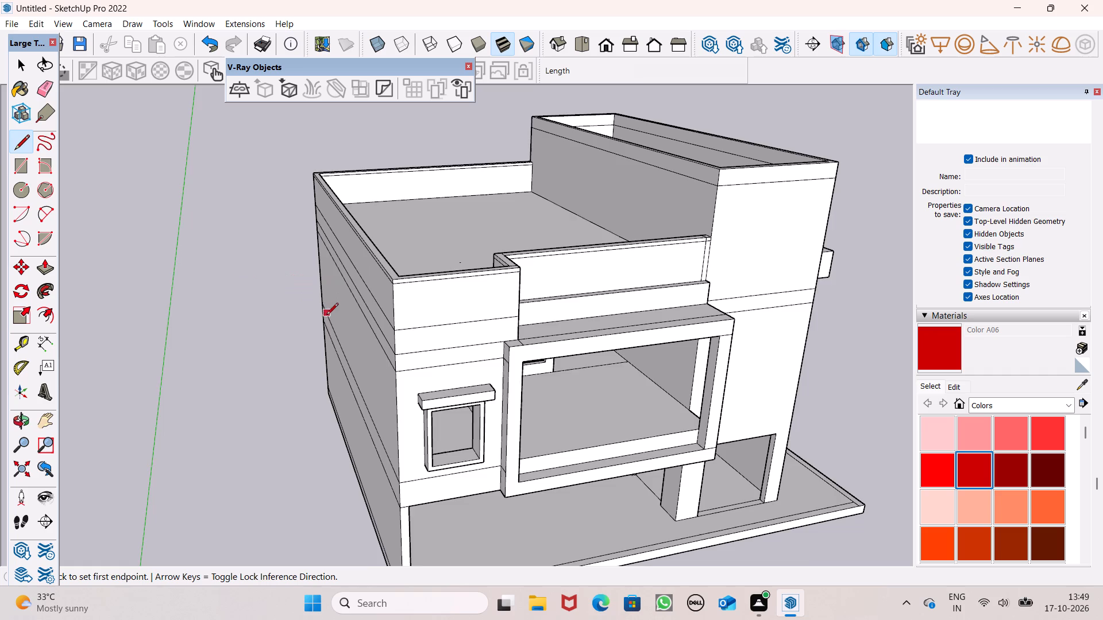
scroll(326, 318, "up", 2)
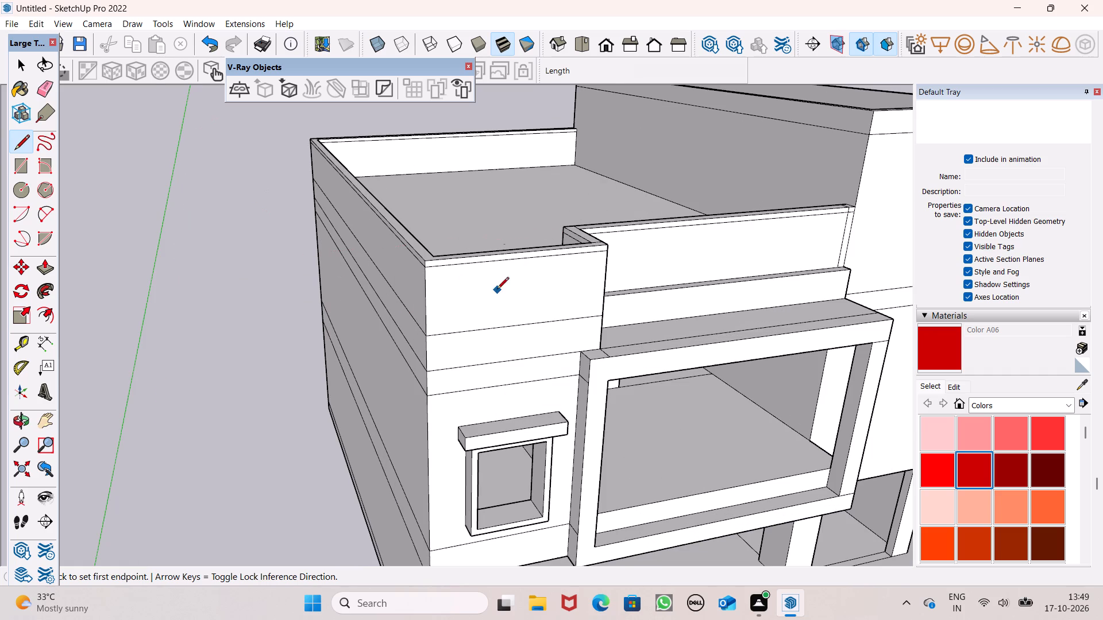
scroll(380, 284, "up", 6)
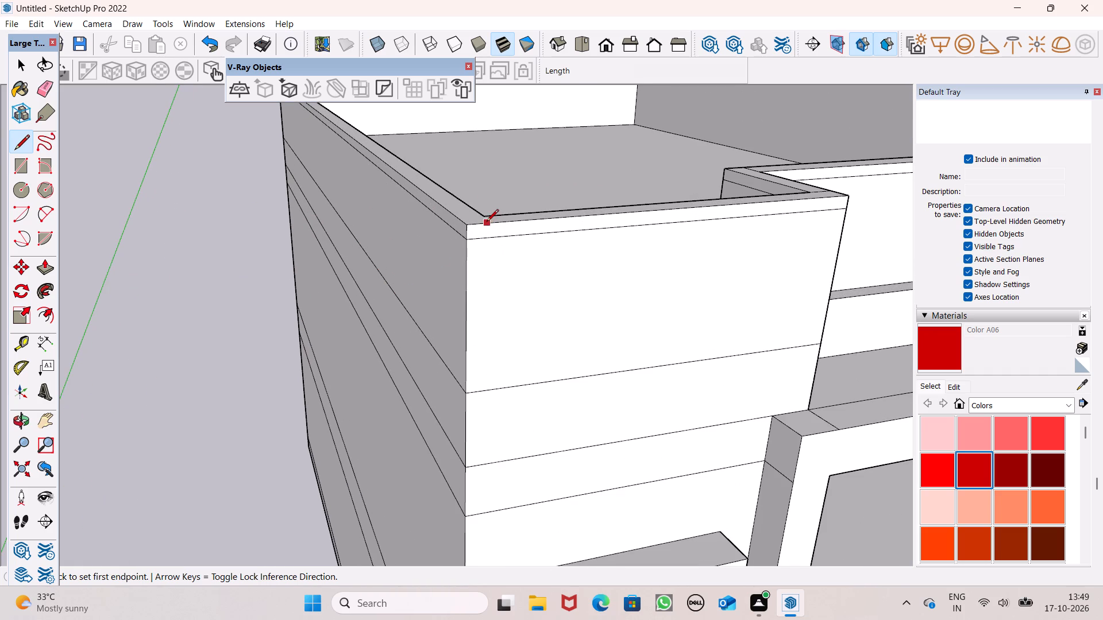
scroll(488, 212, "down", 3)
middle_click_drag(488, 216, 477, 301)
scroll(473, 315, "up", 4)
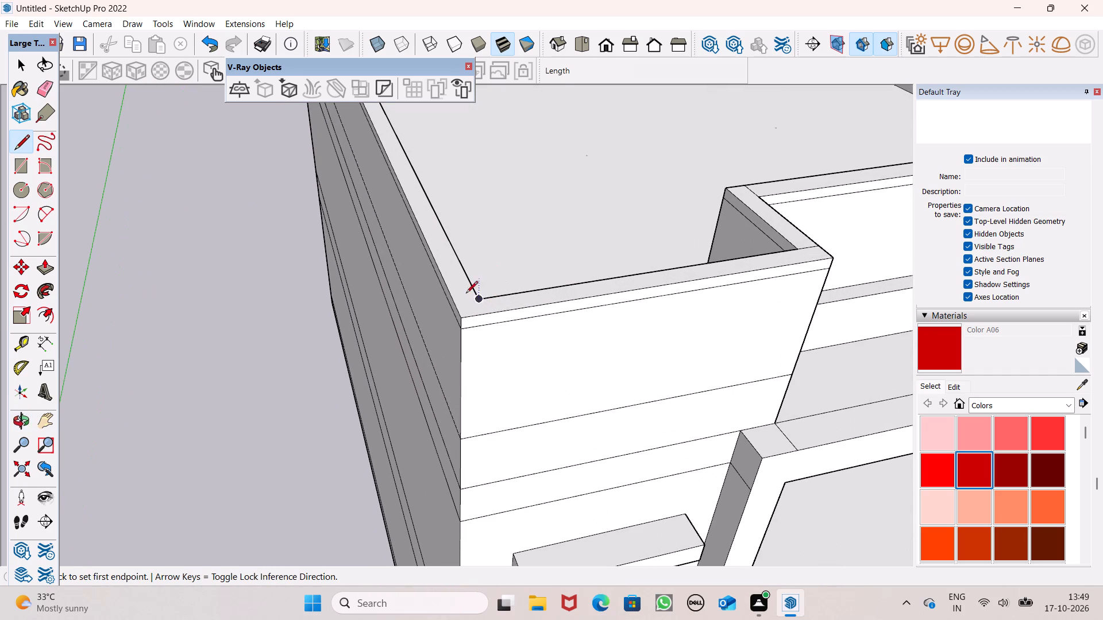
left_click(476, 301)
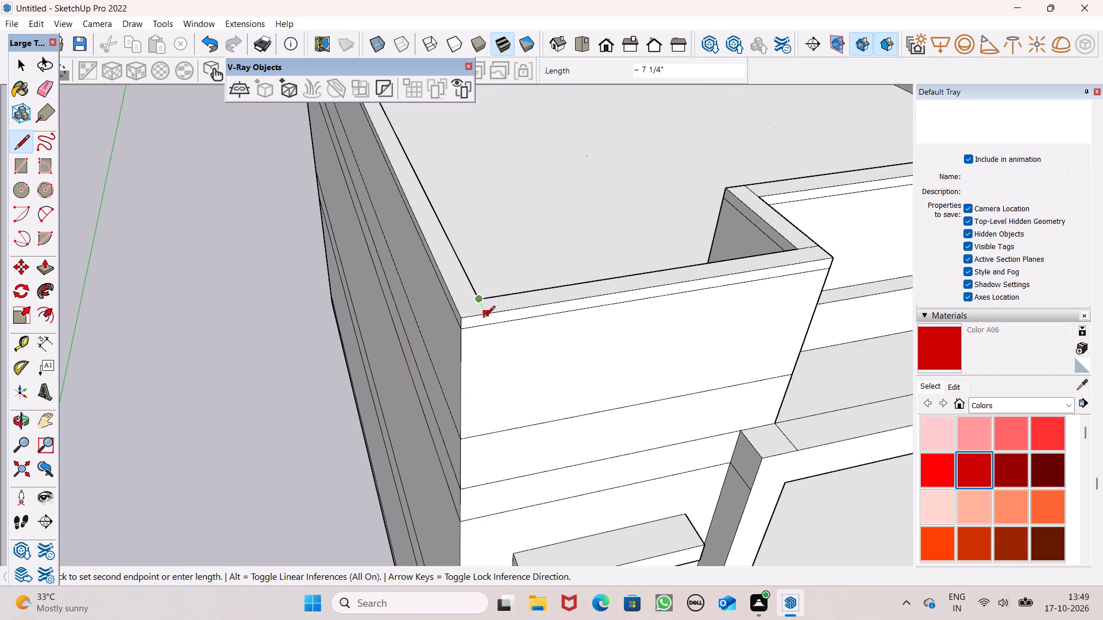
left_click(483, 319)
left_click(481, 439)
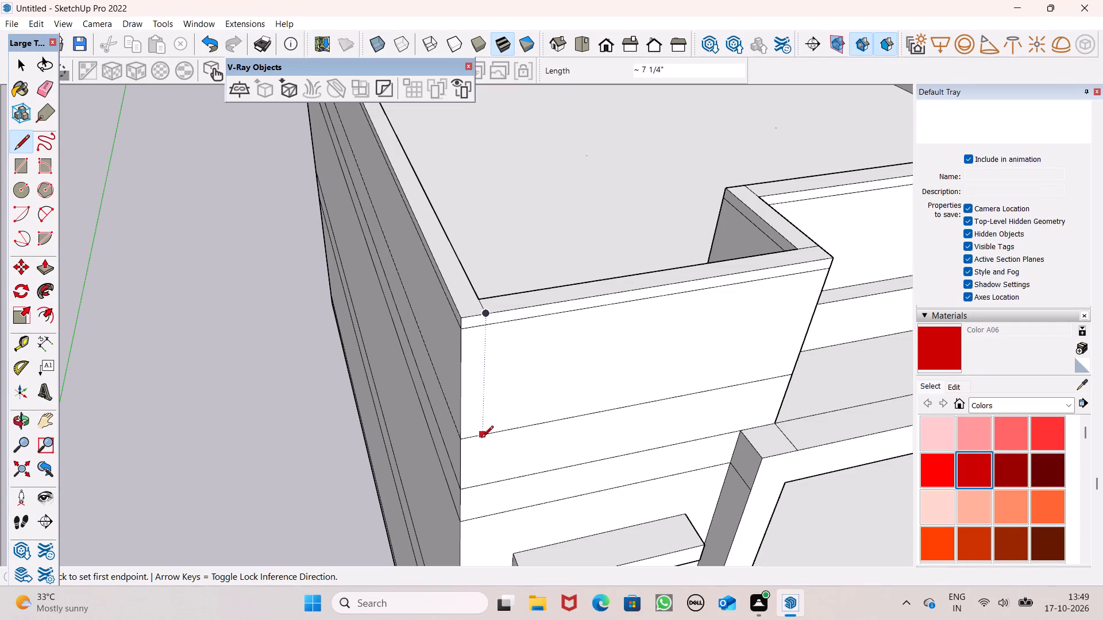
left_click(484, 318)
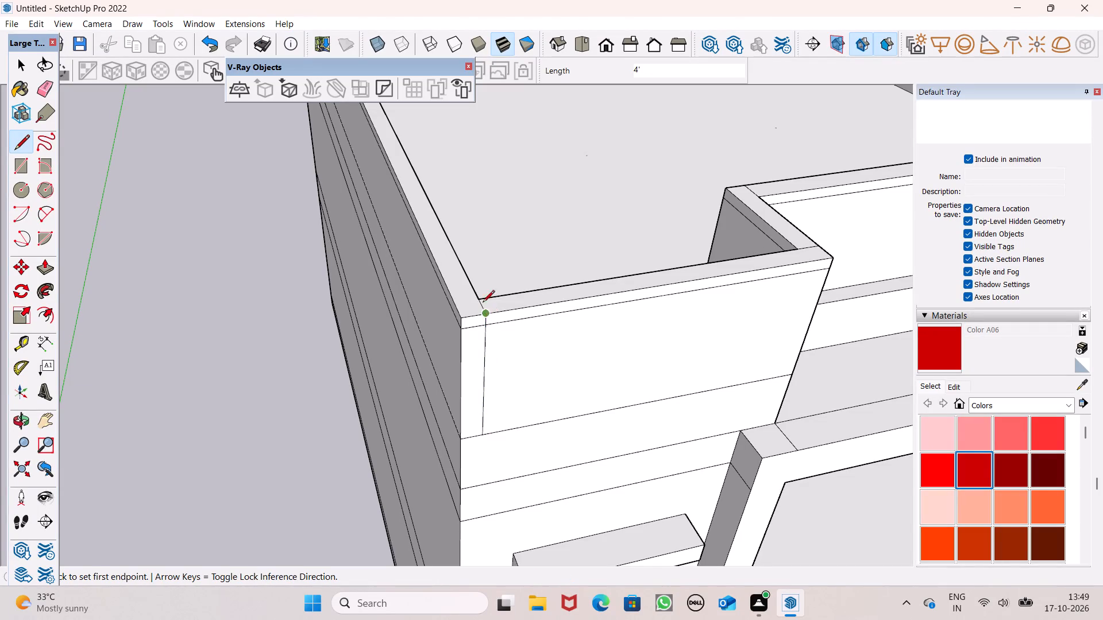
At the same corner, draw a 7 1/4" line across the side parapet's top and a vertical line on its outer face down to the band.
middle_click_drag(437, 342, 560, 339)
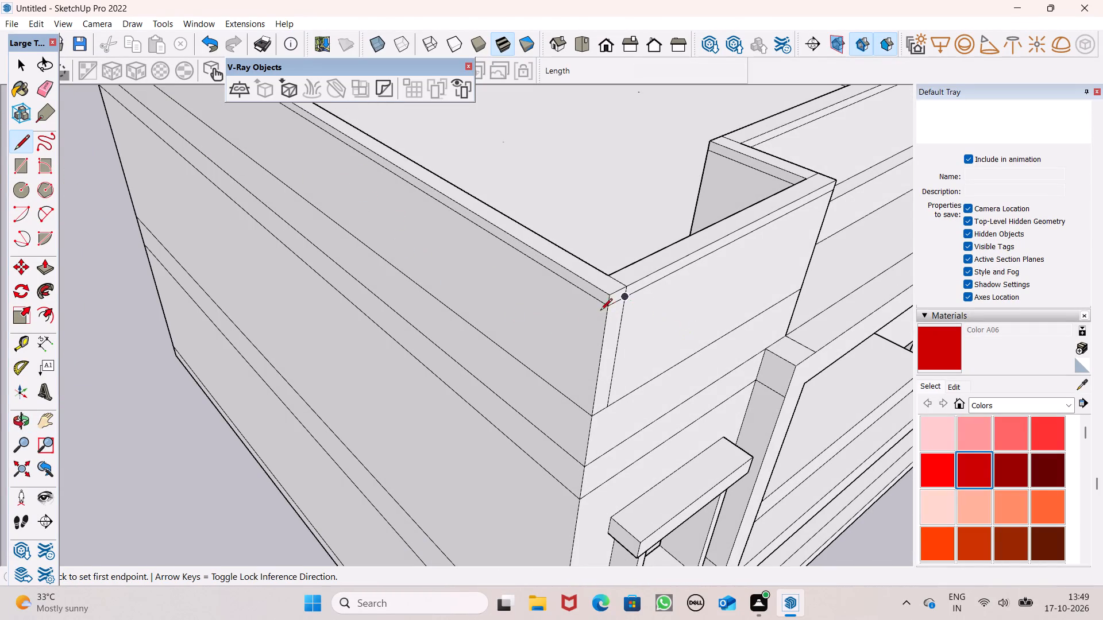
middle_click_drag(580, 350, 716, 357)
scroll(703, 255, "up", 5)
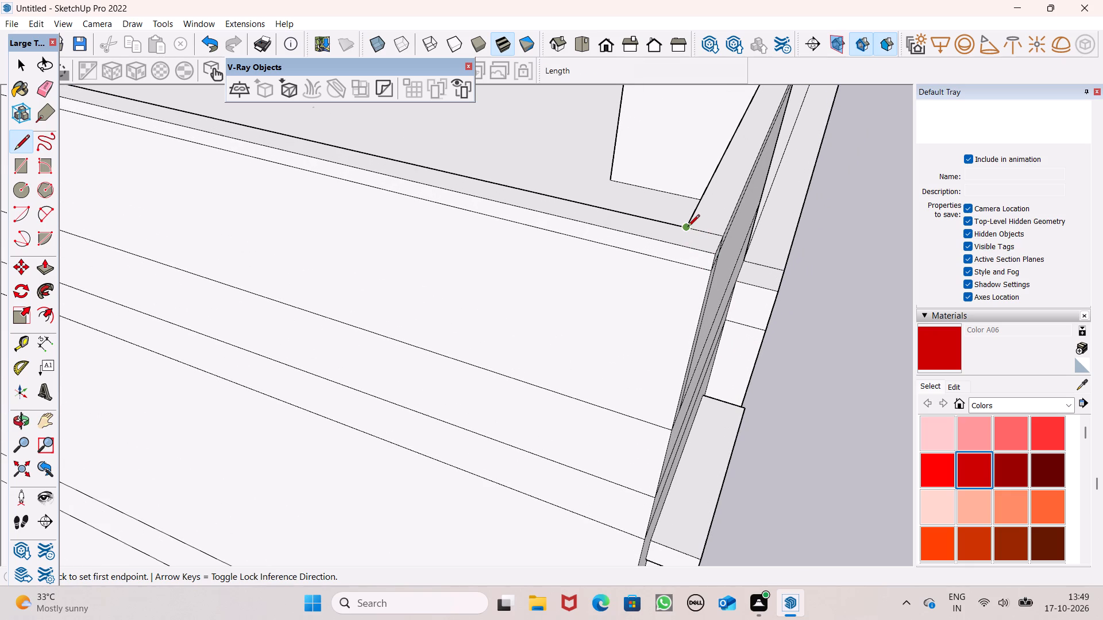
left_click(688, 227)
left_click(673, 247)
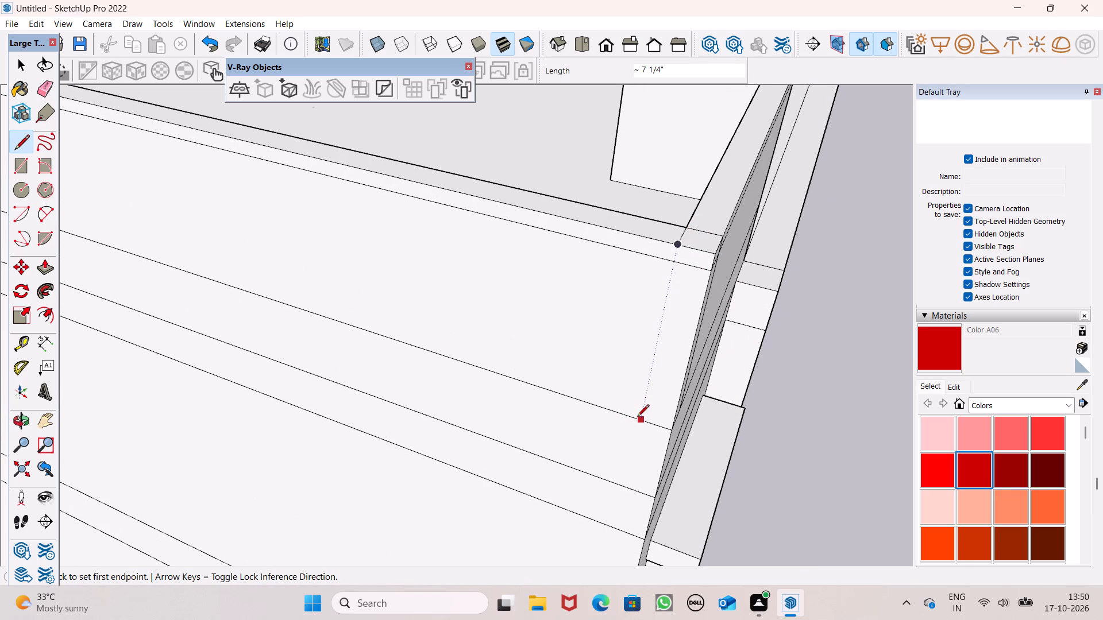
left_click(637, 418)
left_click(682, 248)
At the front parapet's notch end, draw a 7 1/4" line across its top and a 4' vertical line on its outer face.
scroll(643, 208, "down", 5)
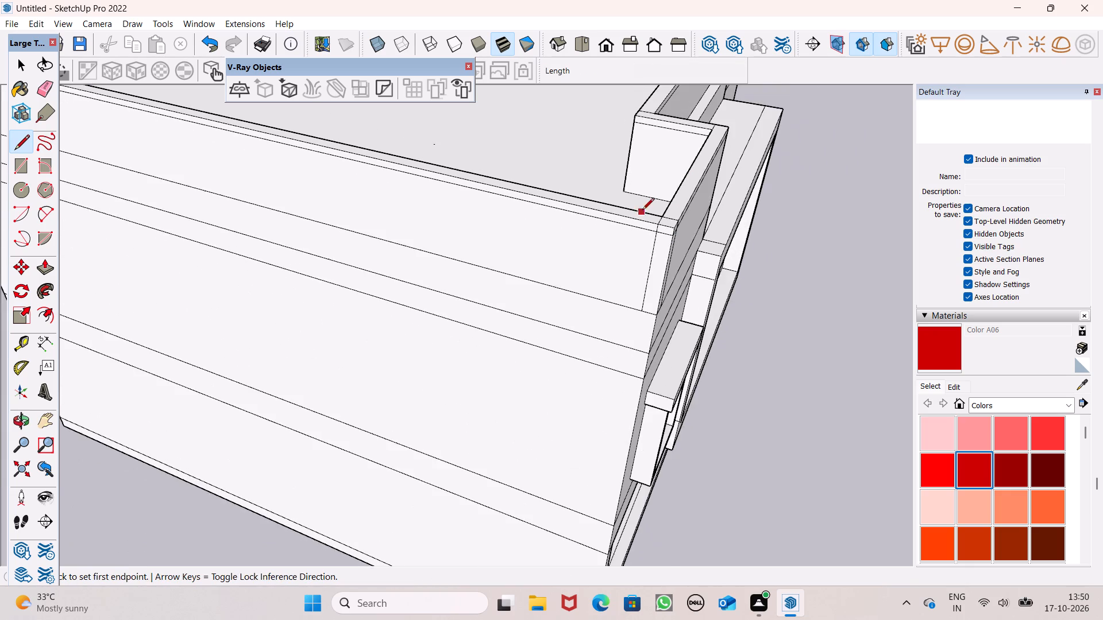
scroll(642, 211, "down", 1)
middle_click_drag(651, 254, 467, 246)
scroll(467, 246, "up", 1)
scroll(577, 238, "down", 3)
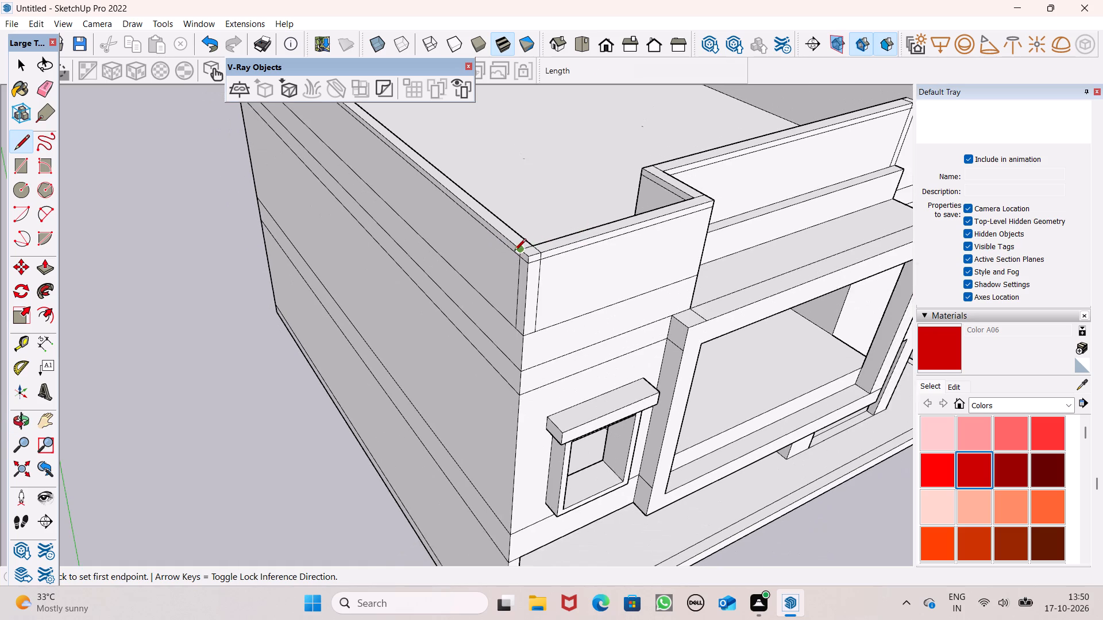
middle_click_drag(508, 255, 326, 278)
left_click(42, 272)
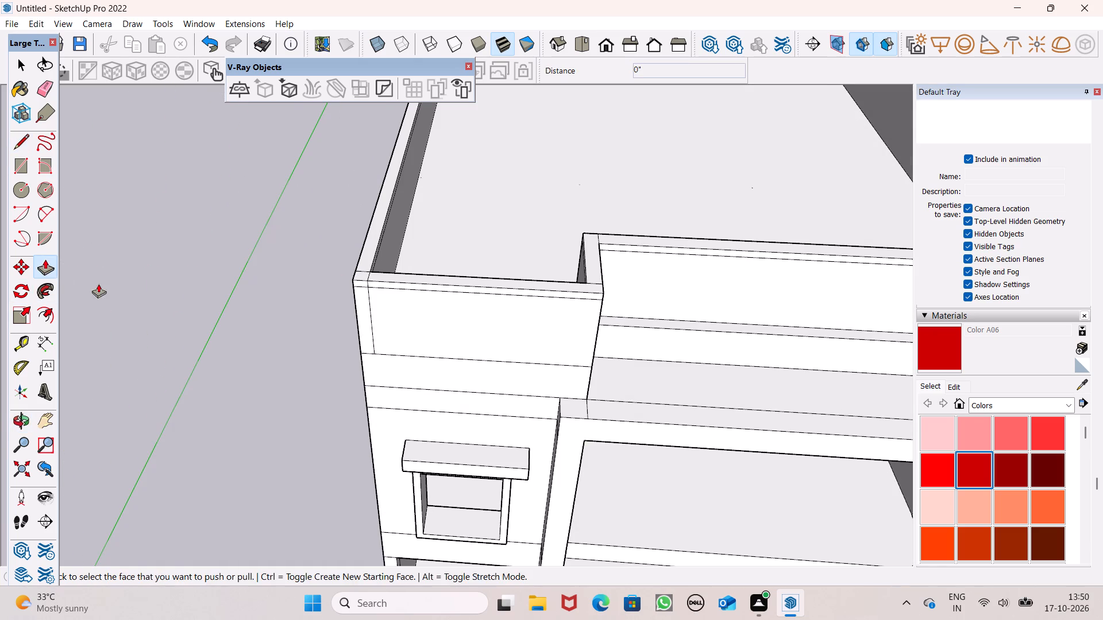
middle_click_drag(384, 361, 362, 381)
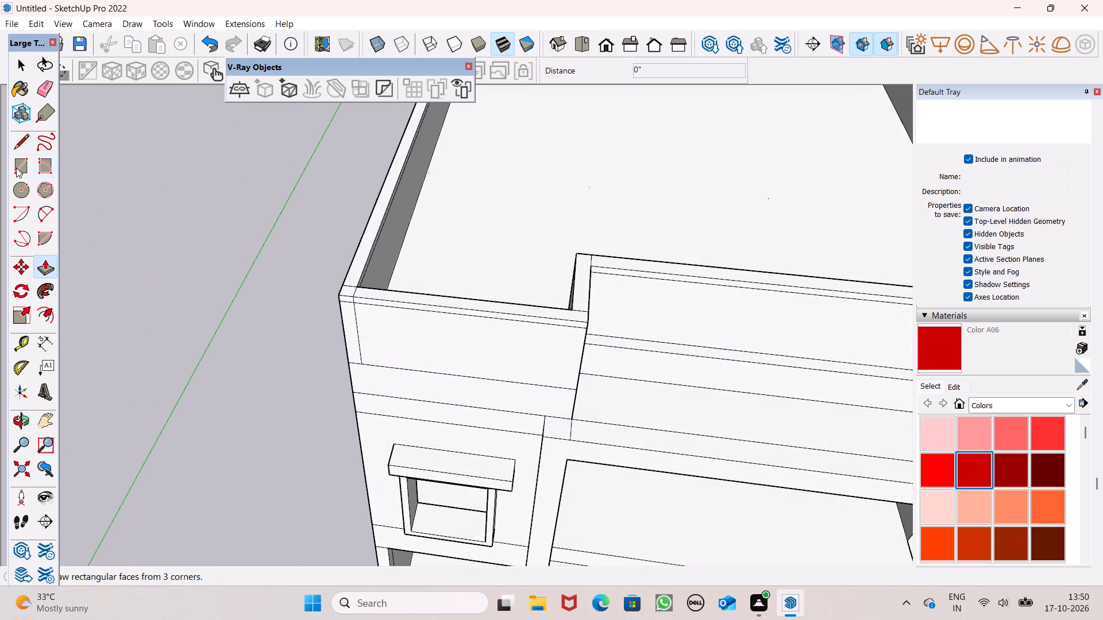
left_click(20, 145)
middle_click_drag(568, 412, 577, 422)
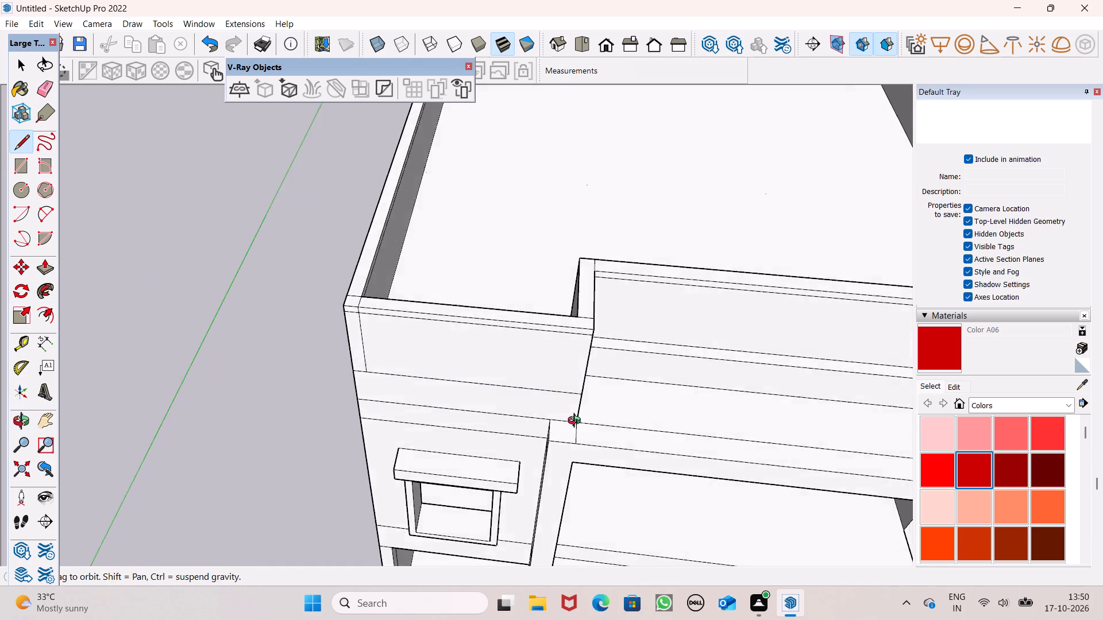
middle_click_drag(577, 422, 609, 436)
scroll(584, 355, "up", 4)
scroll(601, 284, "down", 1)
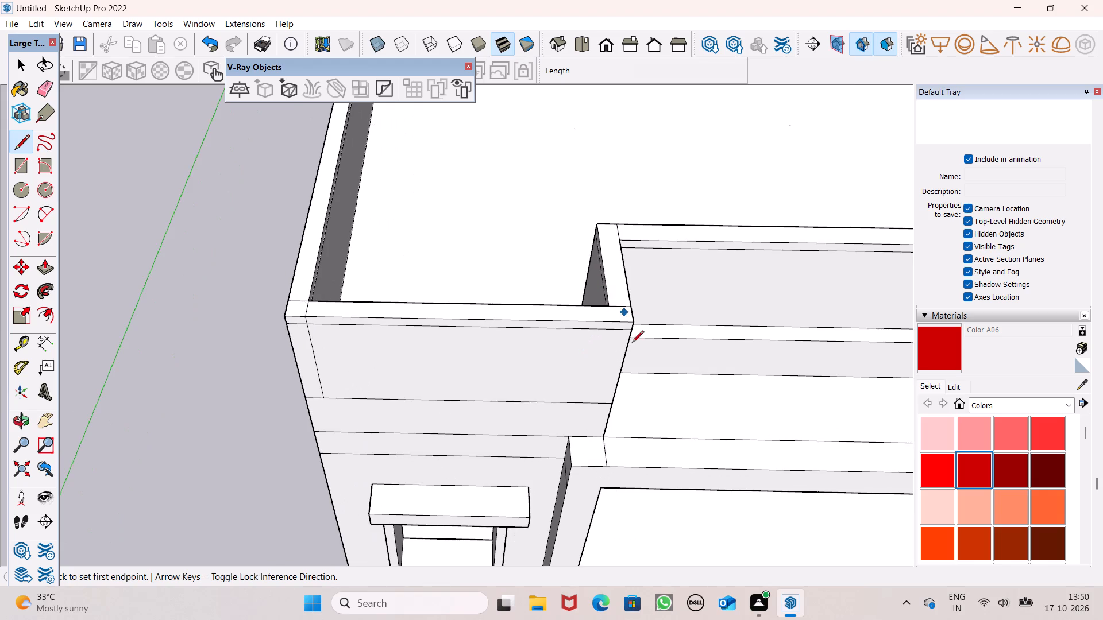
middle_click_drag(633, 356, 630, 296)
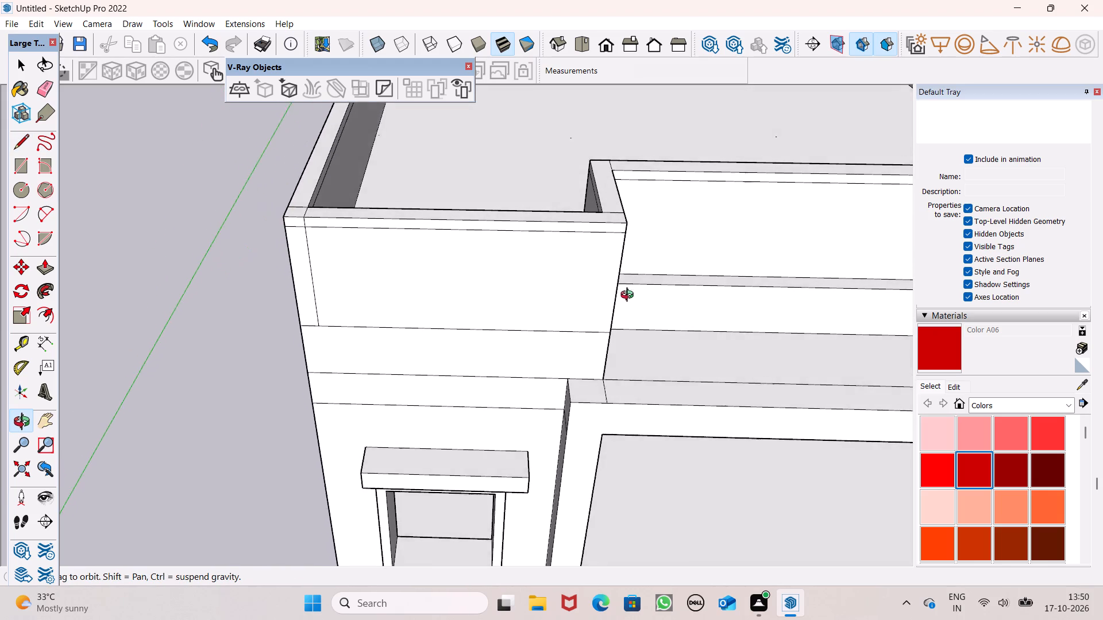
middle_click_drag(630, 296, 631, 297)
scroll(601, 249, "up", 1)
left_click(603, 211)
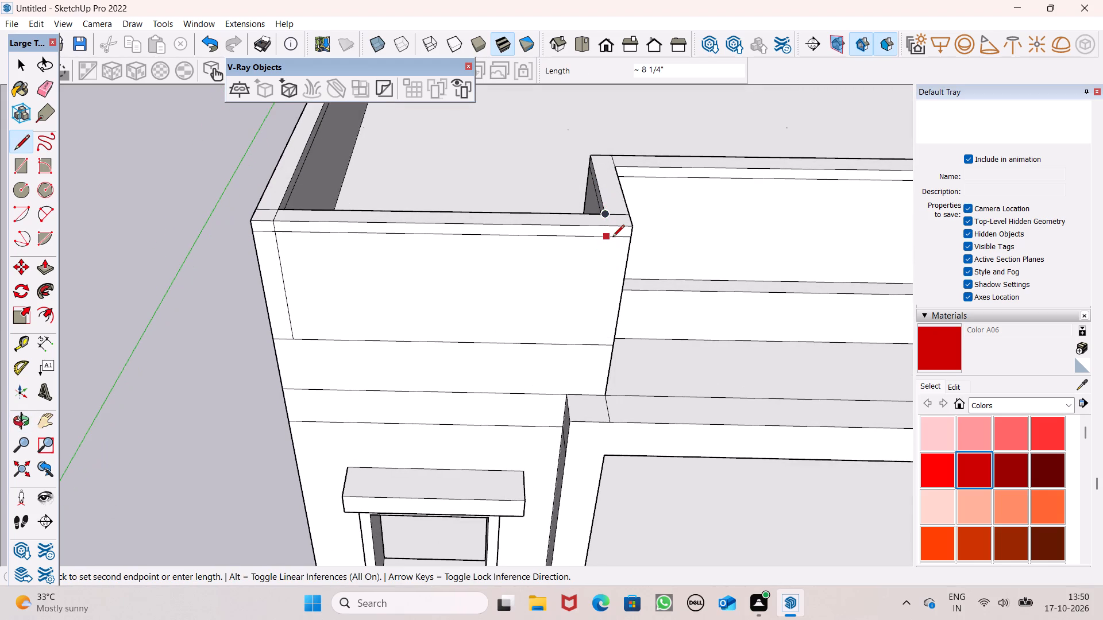
left_click(607, 230)
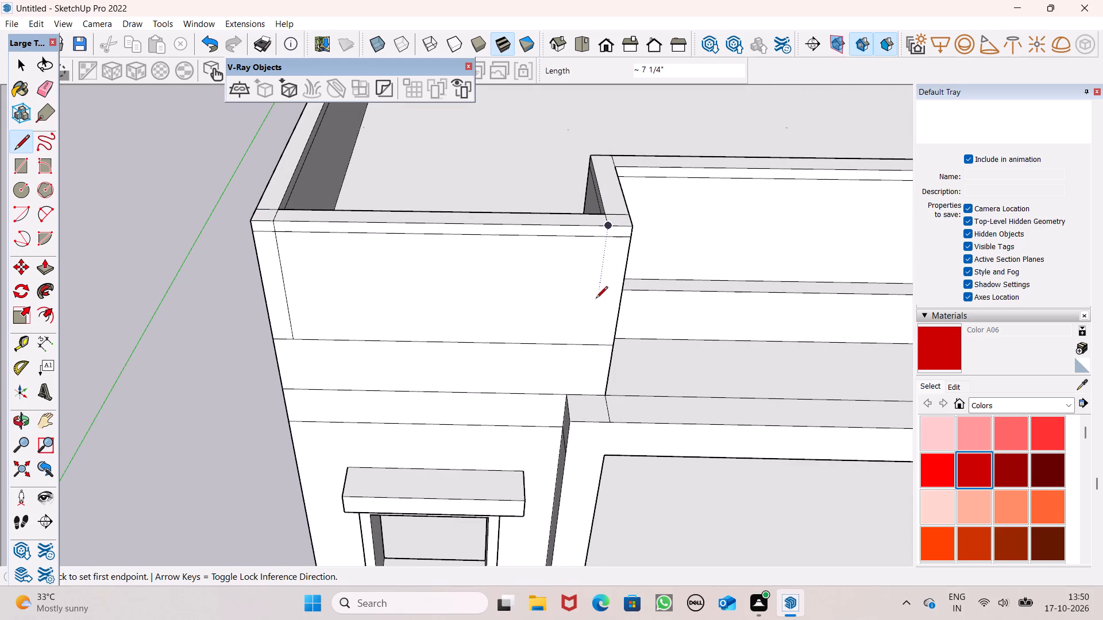
left_click(589, 344)
left_click(604, 227)
Draw a vertical line about 3' 8" long down the notch's return face, from the top band to the line below.
scroll(574, 185, "down", 5)
middle_click_drag(572, 198, 386, 172)
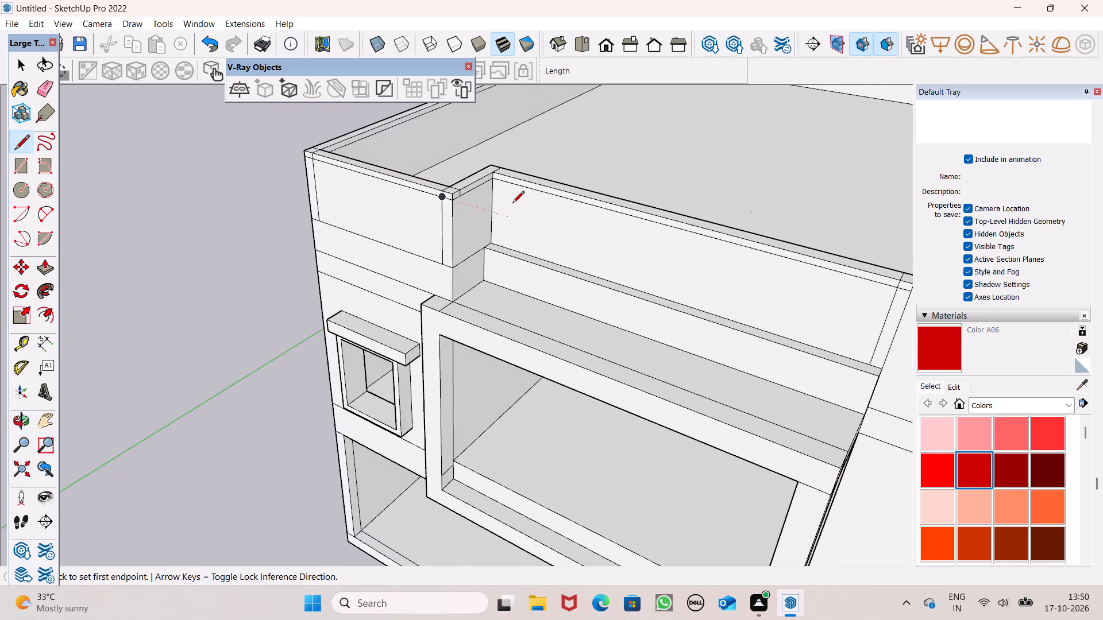
middle_click_drag(511, 206, 463, 199)
scroll(511, 206, "up", 1)
scroll(435, 197, "up", 5)
middle_click_drag(453, 234, 455, 211)
scroll(454, 234, "up", 1)
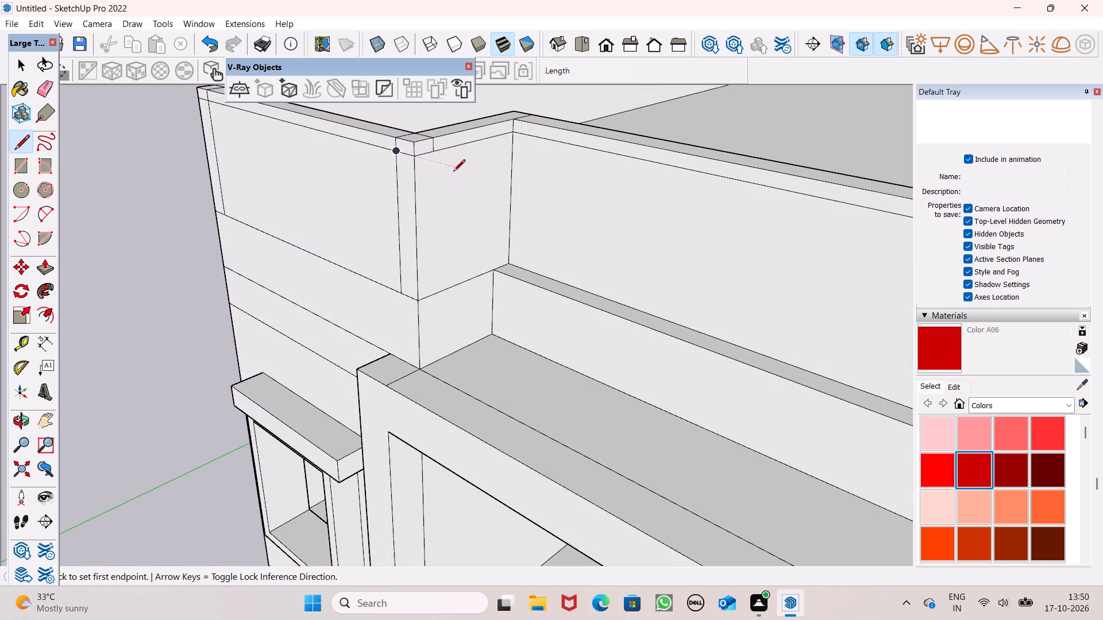
left_click(432, 155)
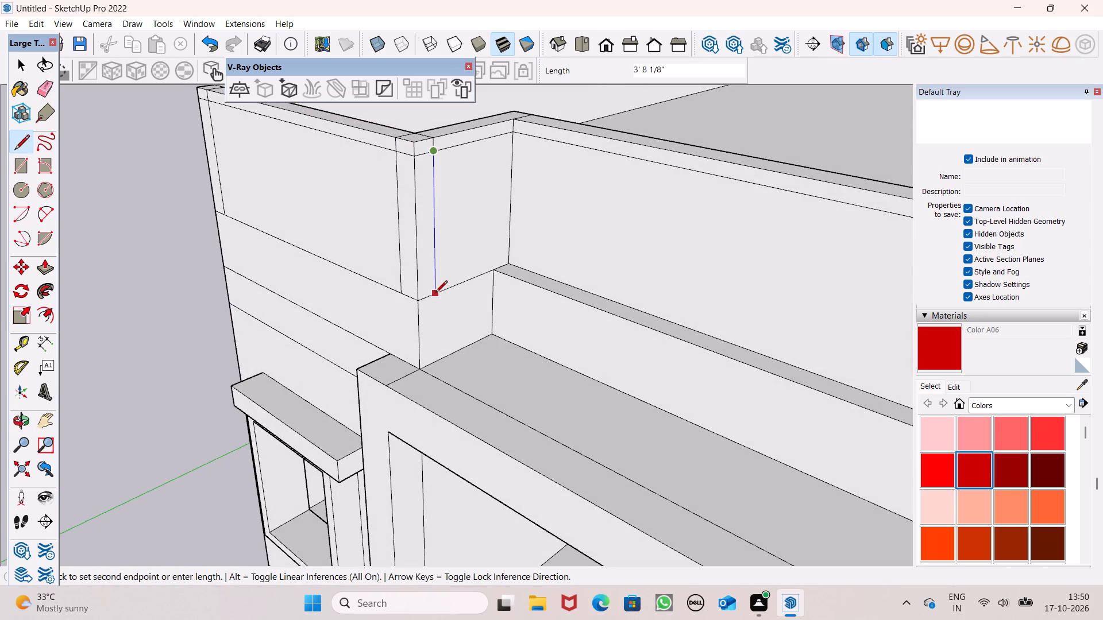
left_click(435, 293)
Push the front parapet panel between the two vertical lines in by about 7 1/4" to cut an opening beneath the top band.
scroll(446, 227, "down", 5)
middle_click_drag(469, 238, 757, 265)
scroll(600, 213, "down", 3)
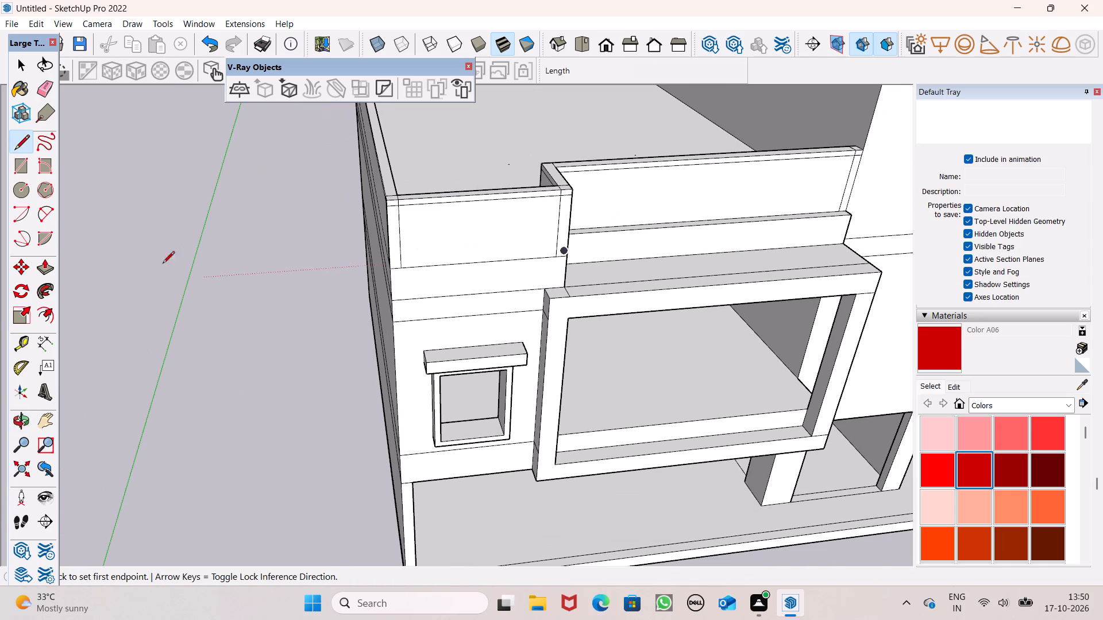
left_click(43, 263)
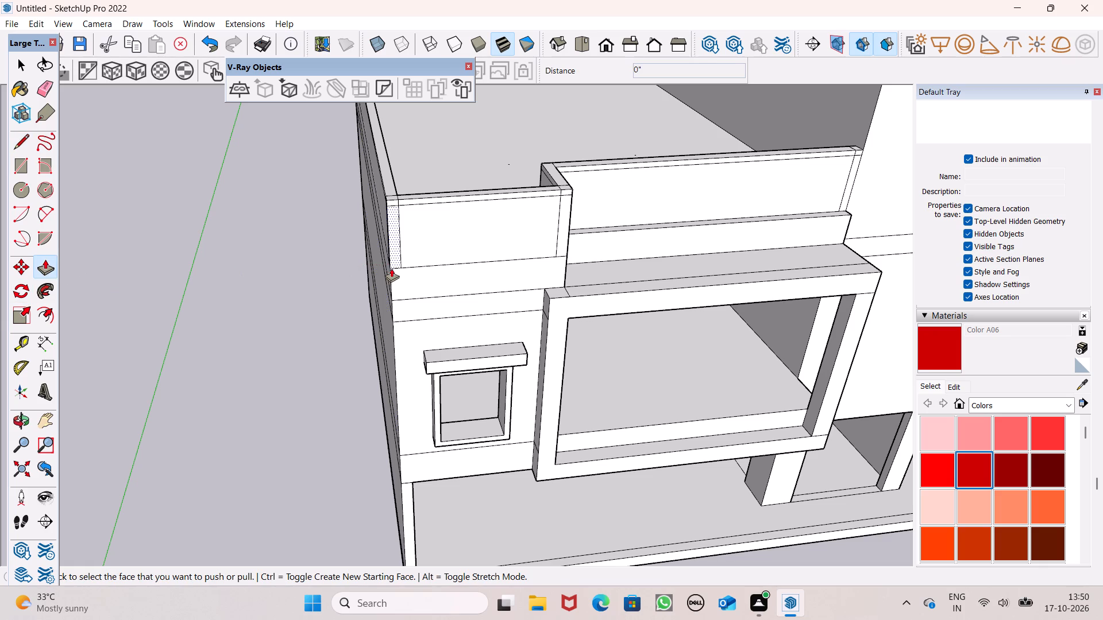
middle_click_drag(462, 258, 465, 277)
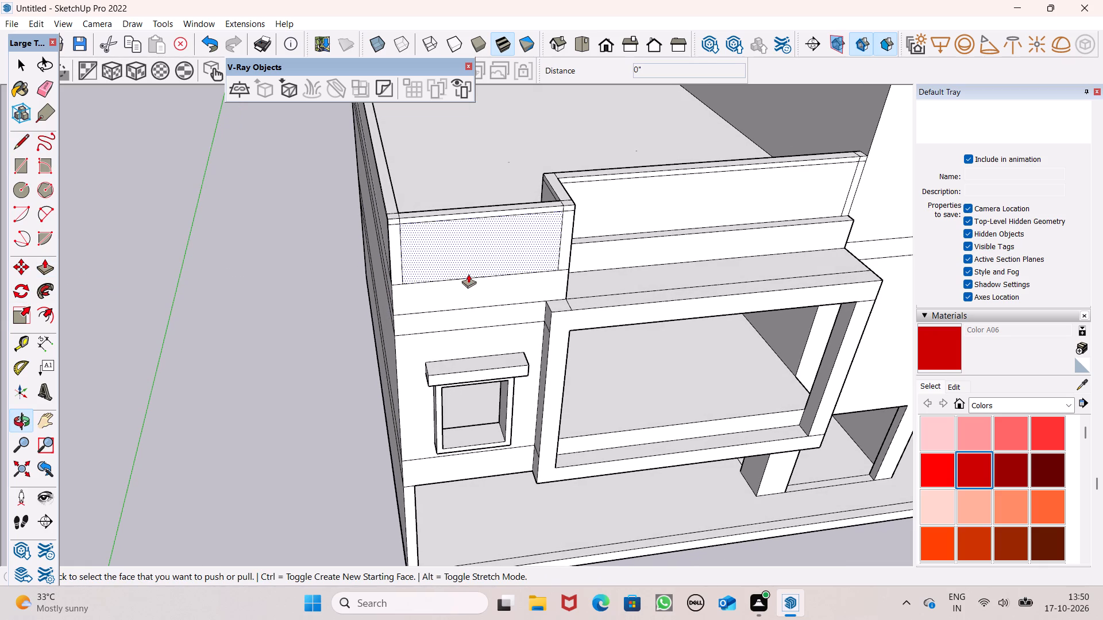
middle_click_drag(484, 270, 473, 266)
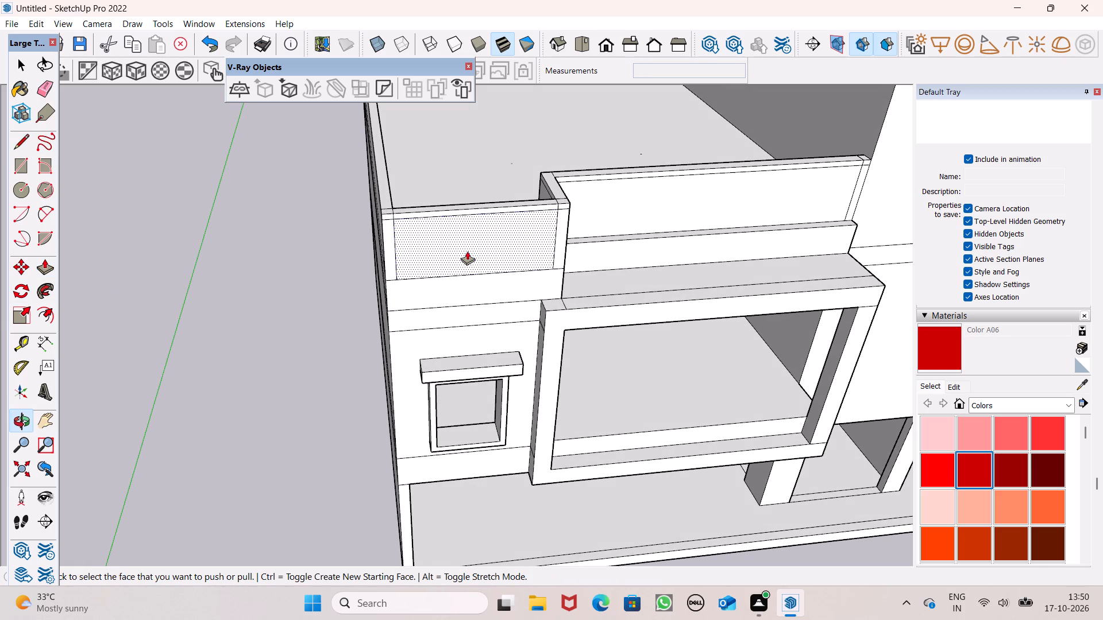
scroll(456, 245, "up", 2)
middle_click_drag(457, 255, 456, 229)
scroll(440, 254, "up", 4)
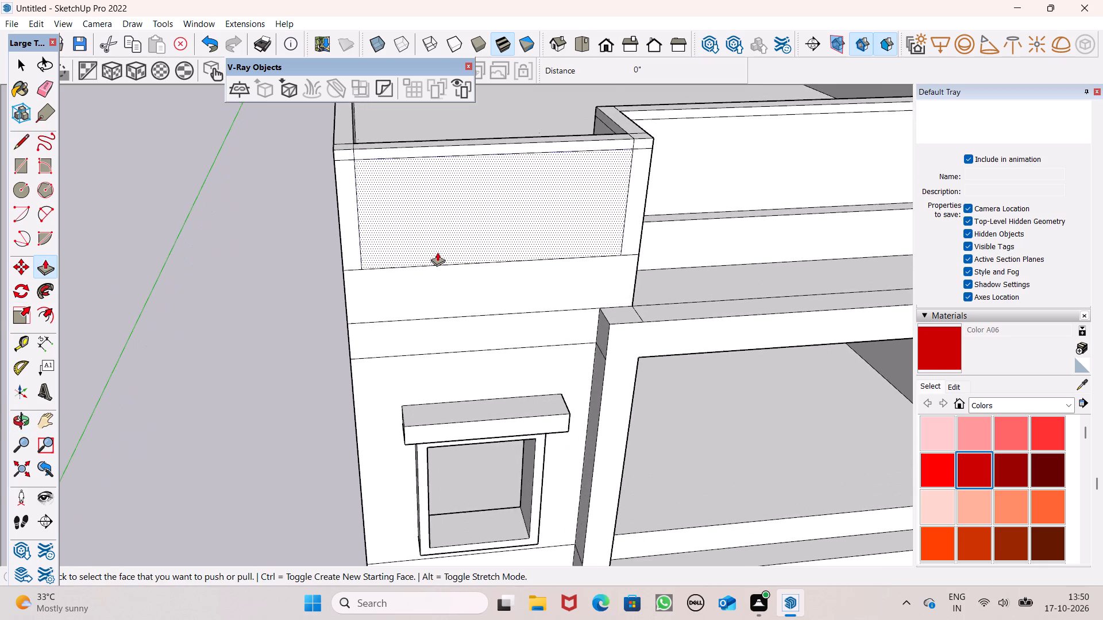
left_click_drag(434, 246, 469, 224)
scroll(476, 217, "down", 2)
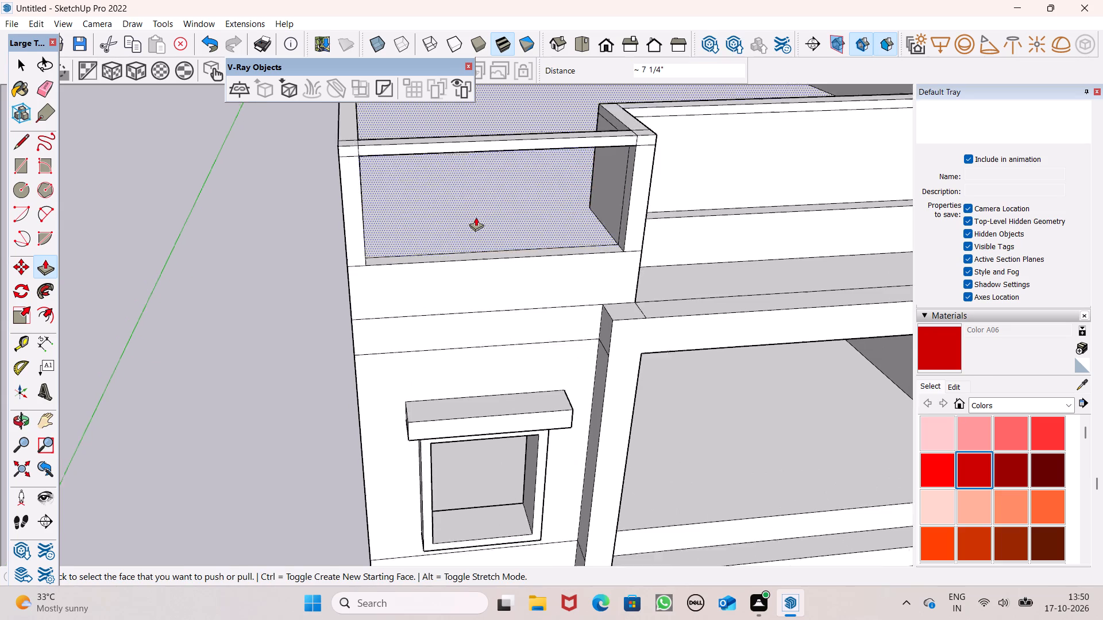
Examine the side parapet and its end at the front corner from outside the building.
scroll(476, 217, "down", 2)
middle_click_drag(497, 250, 654, 200)
scroll(586, 230, "down", 4)
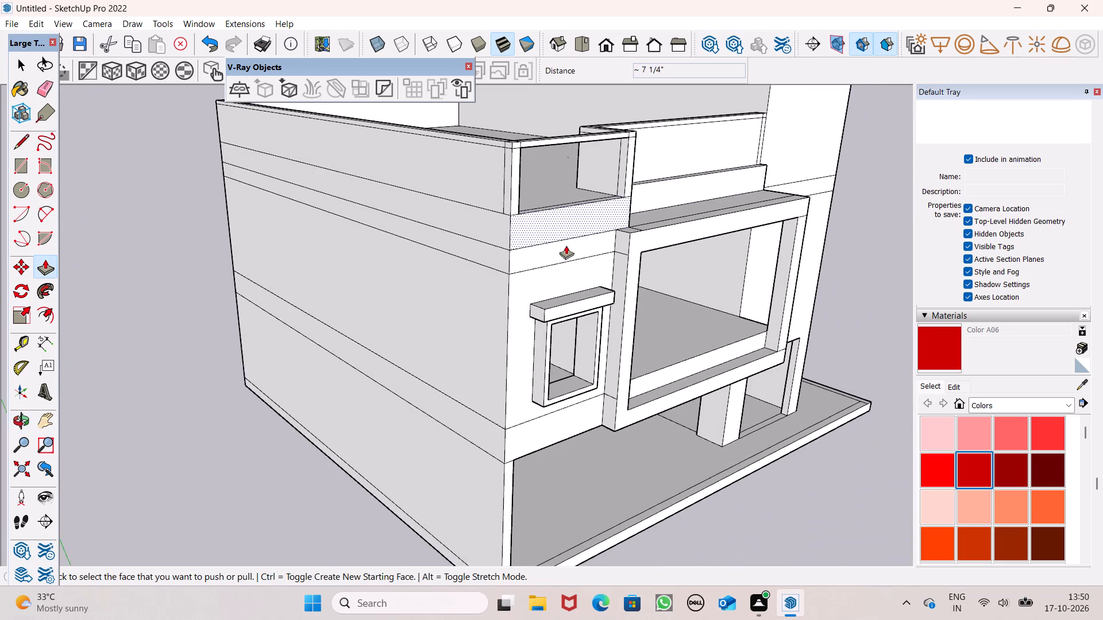
middle_click_drag(521, 250, 742, 237)
scroll(741, 237, "down", 3)
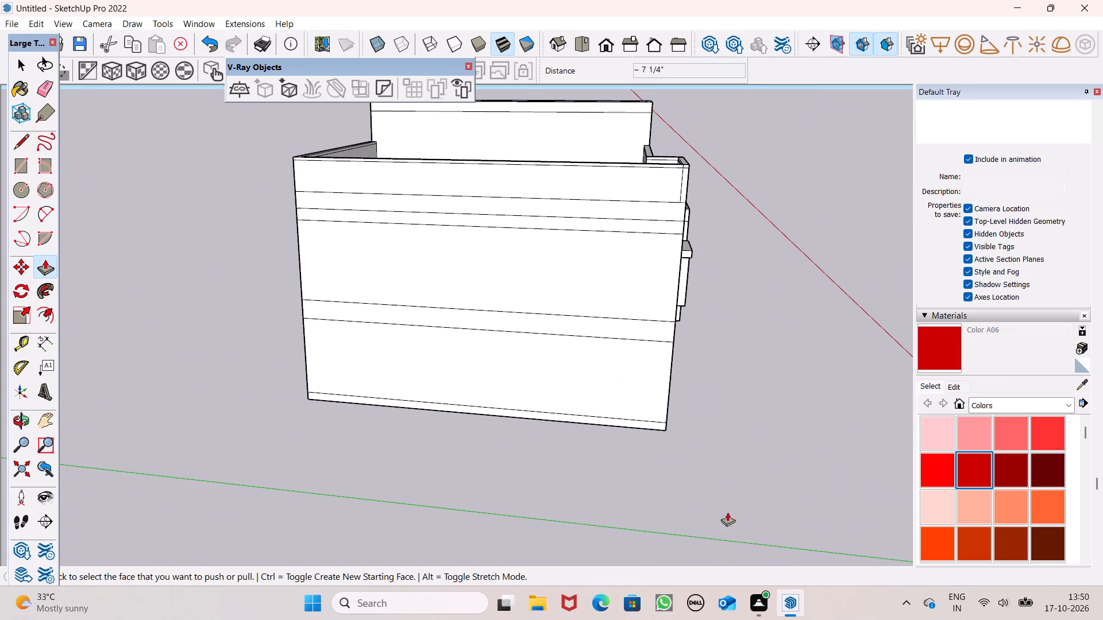
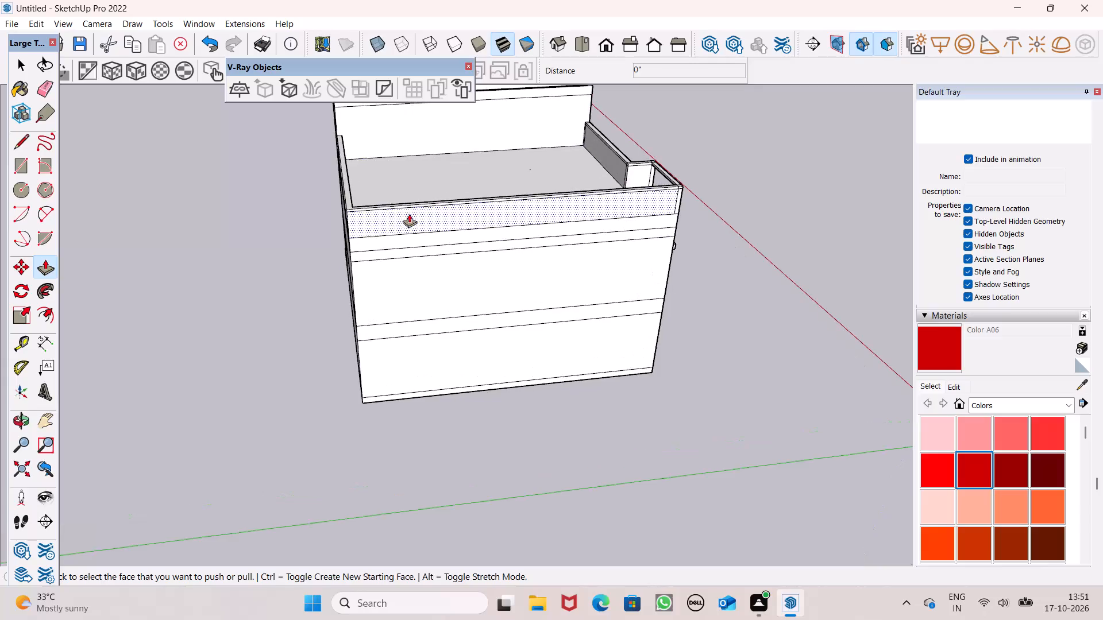
At the rear parapet's end beside the taller block, draw a 9" line across its top and a vertical line down its outer face.
middle_click_drag(371, 219, 557, 203)
left_click_drag(22, 137, 22, 145)
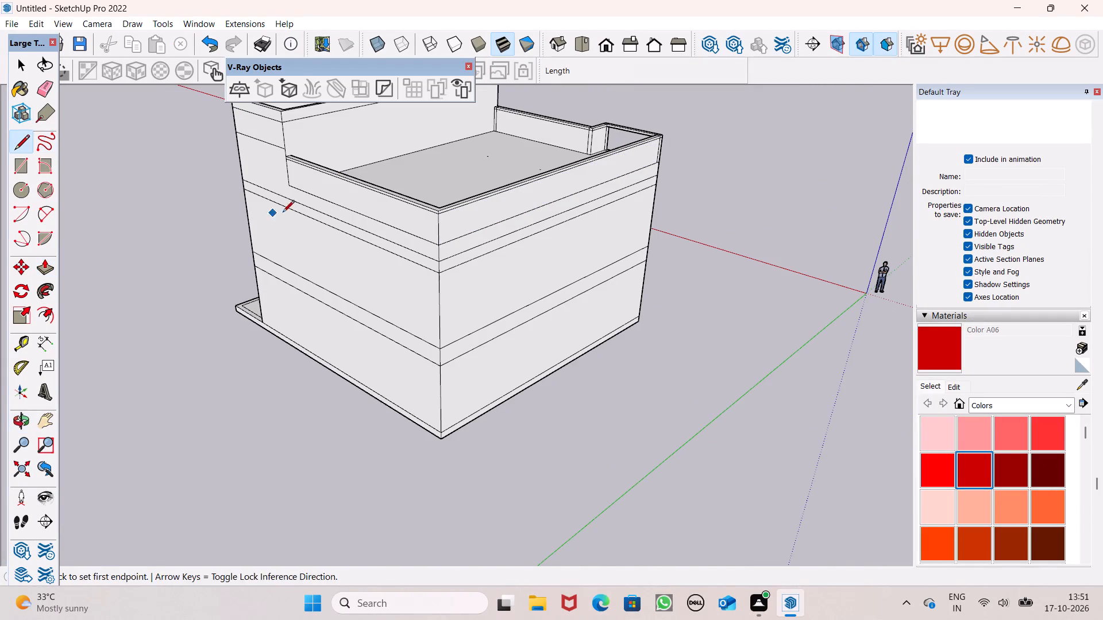
middle_click_drag(286, 219, 653, 226)
scroll(651, 227, "up", 1)
scroll(419, 184, "up", 6)
middle_click_drag(457, 242, 390, 354)
scroll(397, 363, "up", 1)
scroll(426, 197, "down", 3)
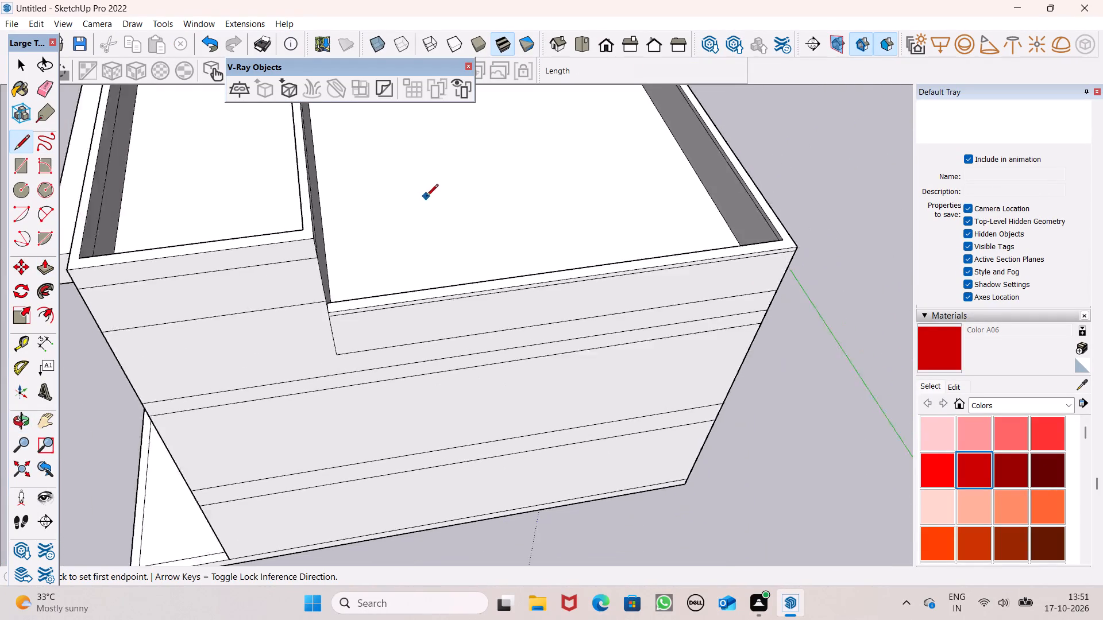
scroll(426, 197, "down", 2)
middle_click_drag(411, 278, 352, 348)
scroll(370, 363, "up", 9)
middle_click(290, 386)
scroll(382, 258, "up", 3)
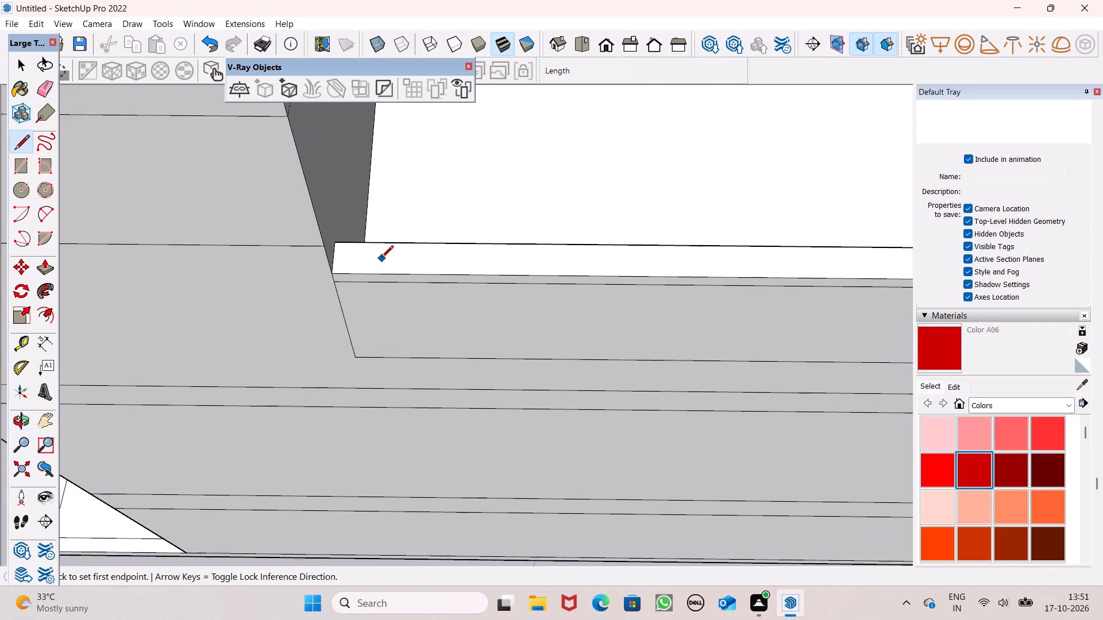
left_click(369, 244)
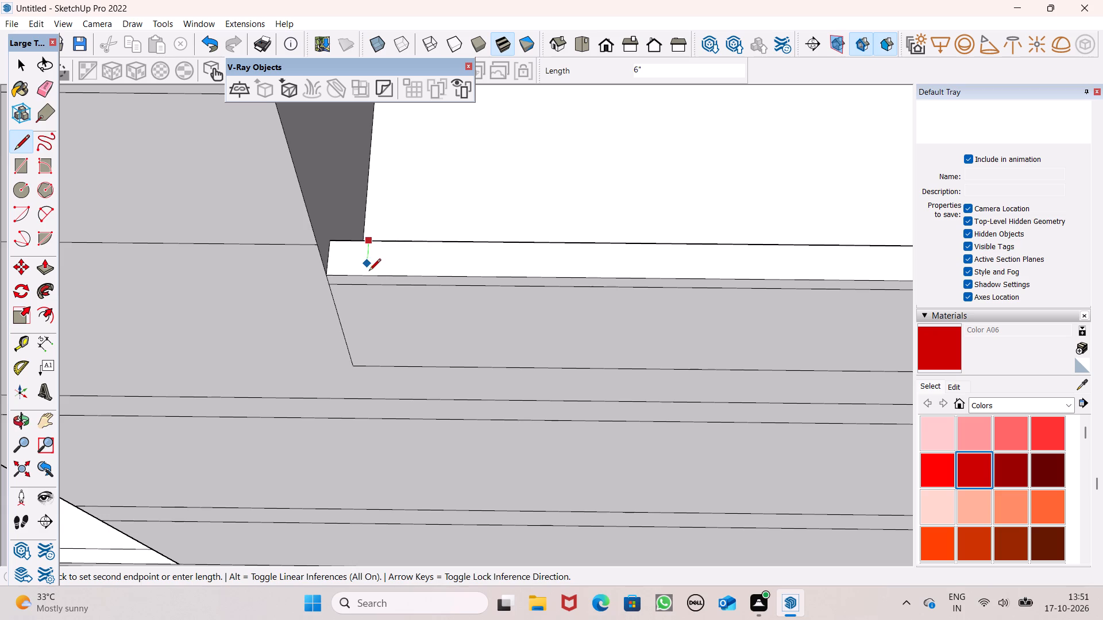
left_click(368, 277)
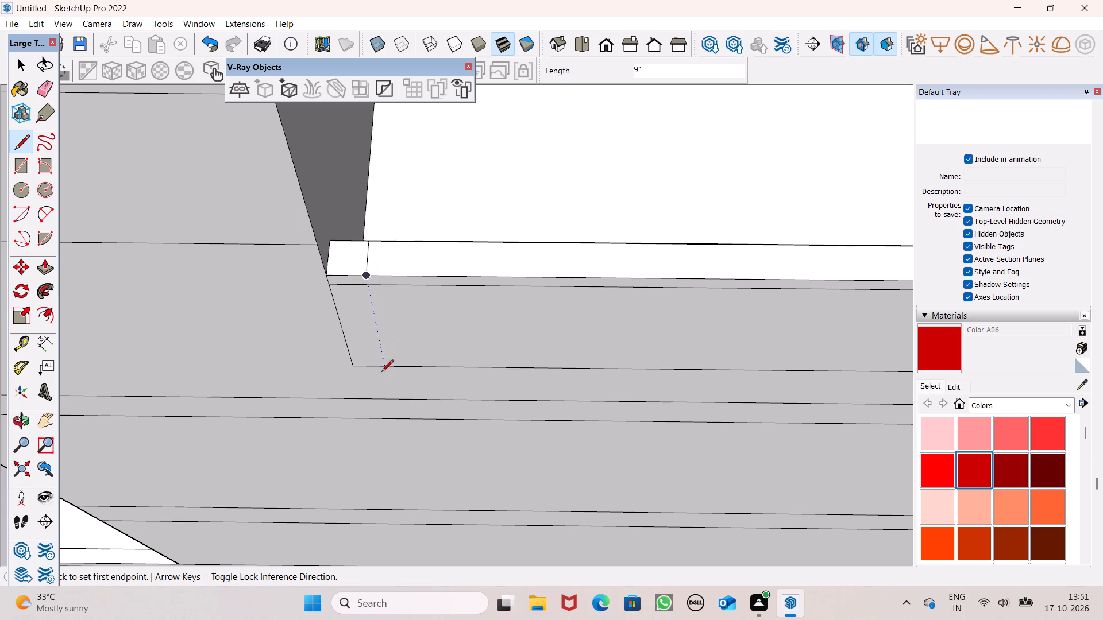
left_click(381, 373)
left_click(368, 279)
Erase the stub of that vertical line extending below the parapet's base line on the outer face.
scroll(484, 215, "down", 3)
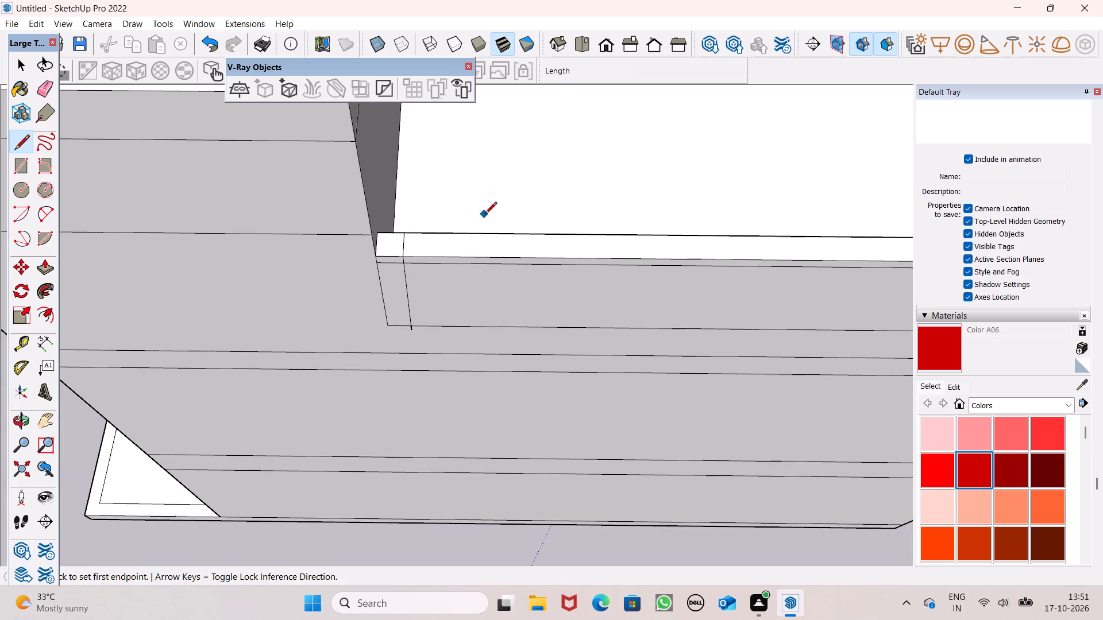
middle_click_drag(507, 225, 518, 133)
scroll(518, 133, "up", 1)
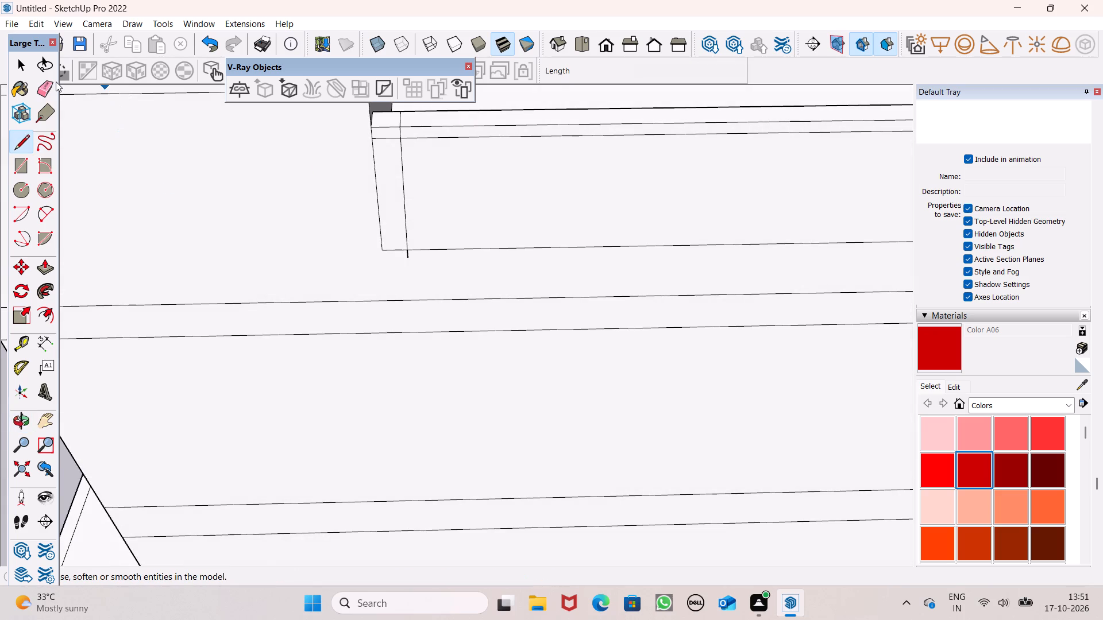
left_click(56, 82)
scroll(371, 321, "up", 6)
left_click(415, 179)
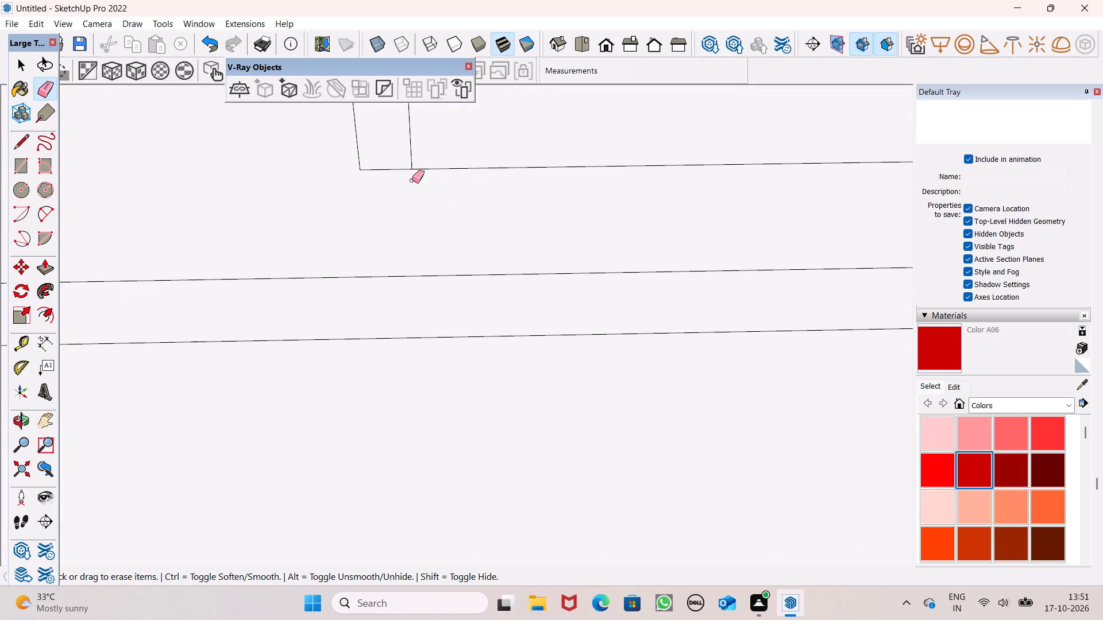
Draw a matching vertical line down the rear parapet's inner face beside the taller block, down to the roof floor.
scroll(501, 247, "down", 14)
middle_click_drag(611, 160, 432, 293)
scroll(795, 143, "down", 3)
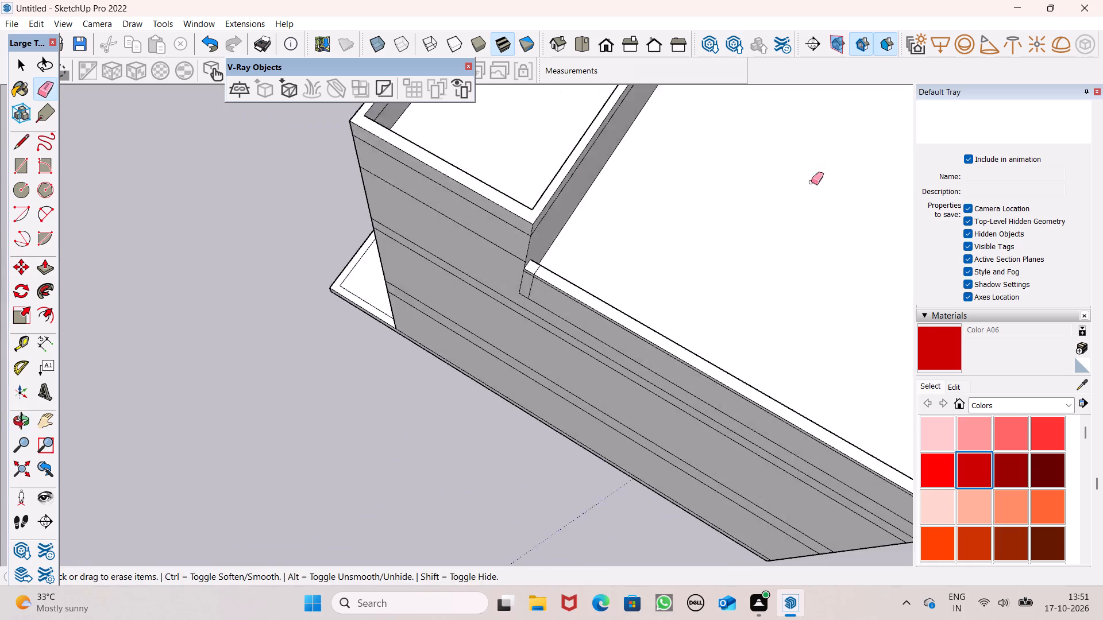
scroll(811, 182, "down", 1)
middle_click_drag(830, 320, 349, 160)
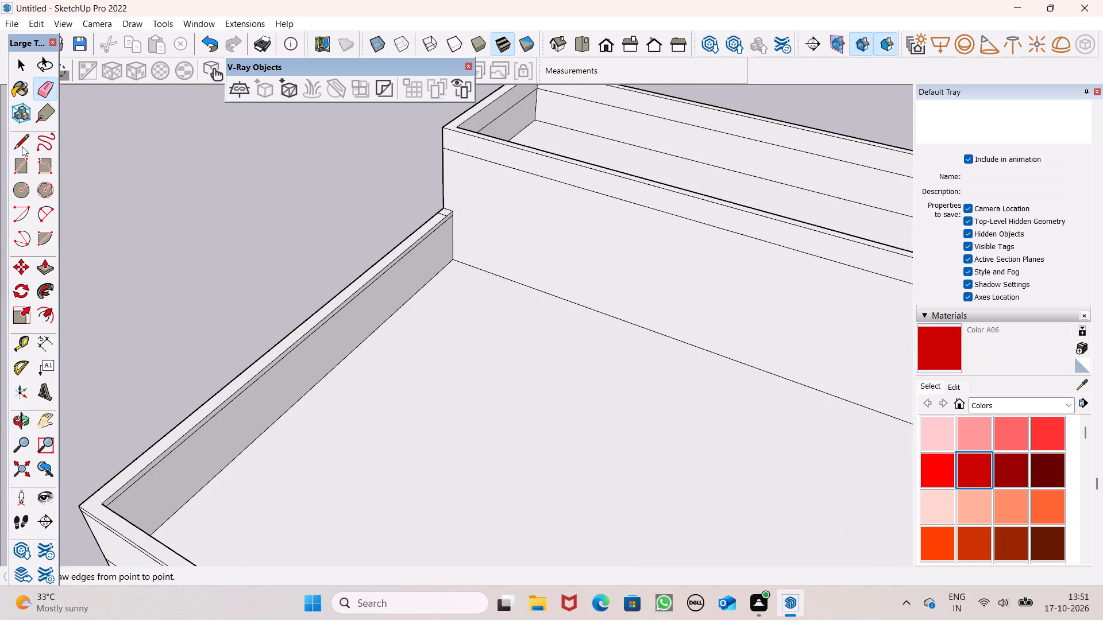
left_click(23, 144)
middle_click_drag(550, 297, 387, 232)
scroll(431, 208, "up", 4)
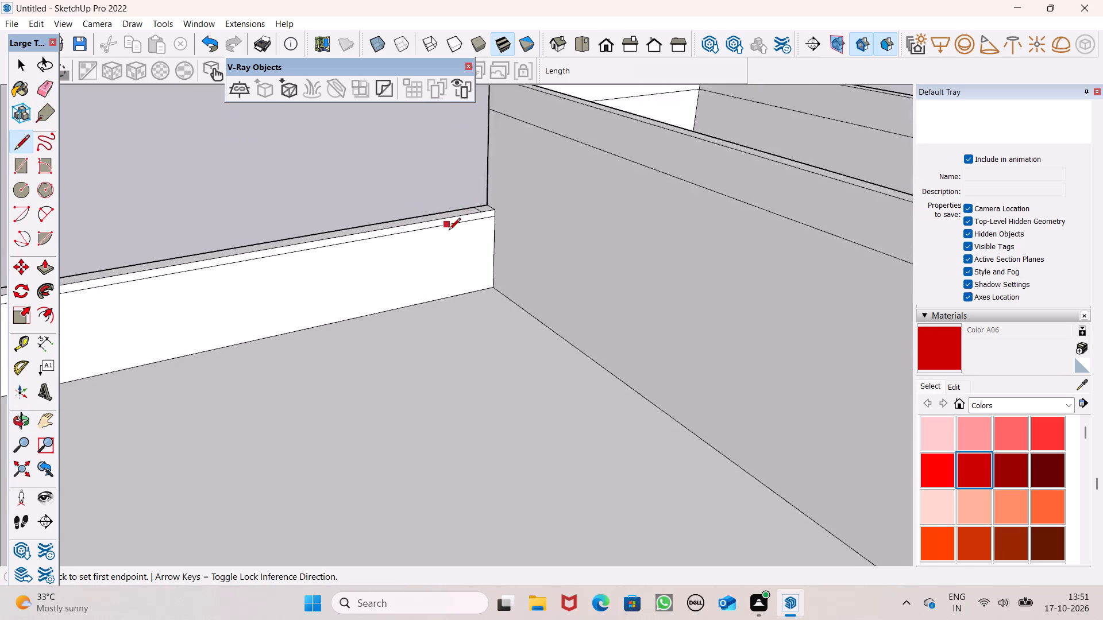
scroll(449, 231, "up", 2)
scroll(519, 221, "up", 5)
left_click(466, 201)
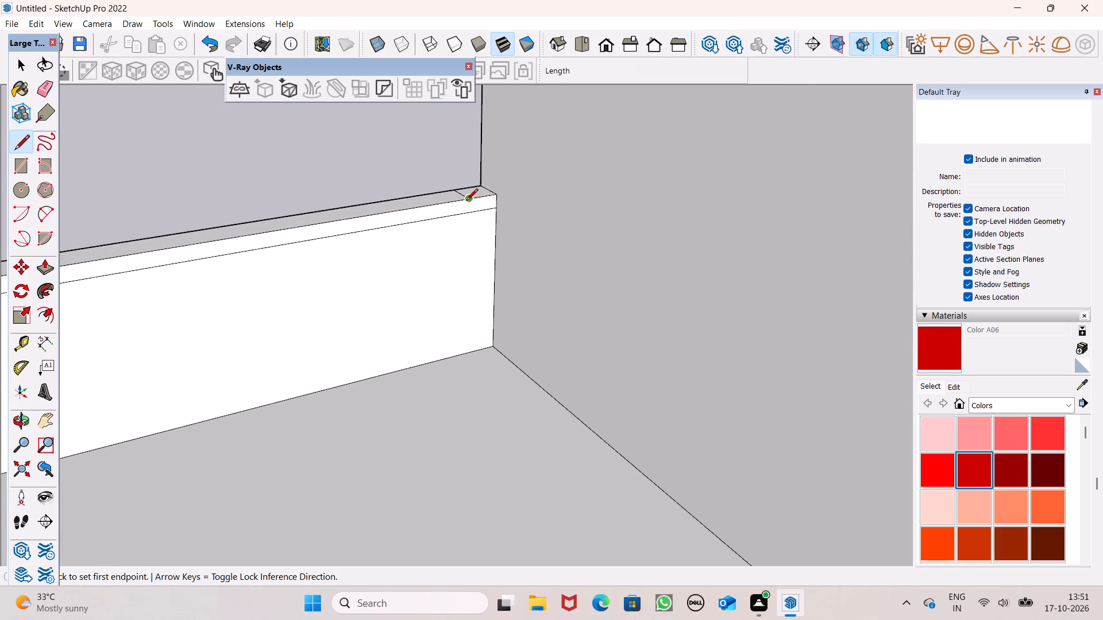
left_click(475, 351)
Examine the lower roof's parapets and their far rear corner from outside and above the building.
scroll(443, 116, "down", 8)
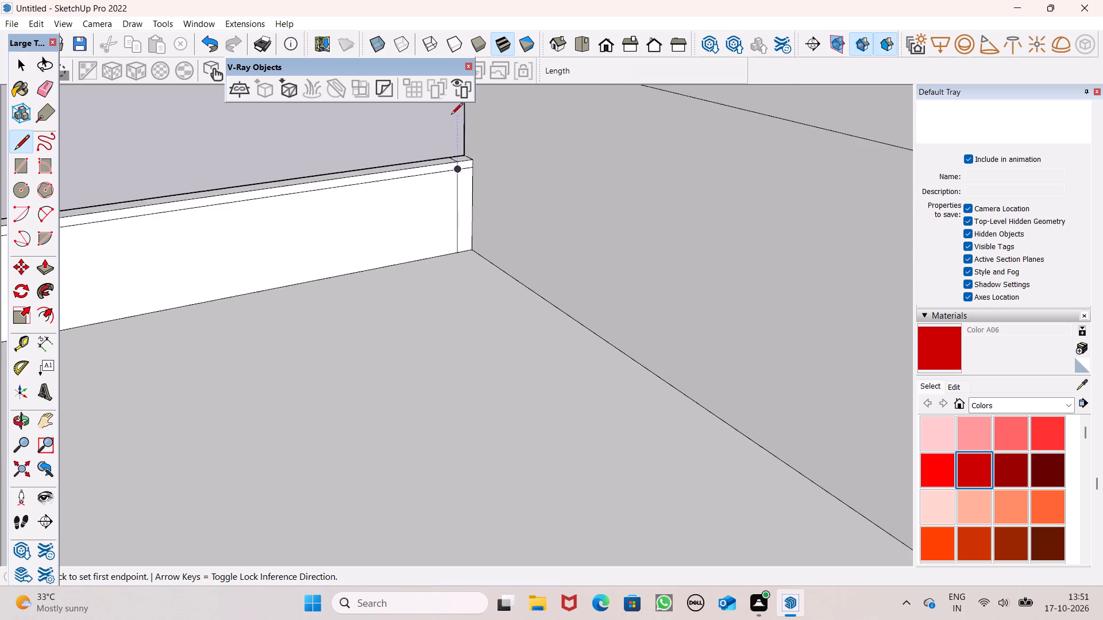
scroll(451, 115, "down", 10)
scroll(519, 191, "down", 5)
middle_click_drag(358, 250, 670, 203)
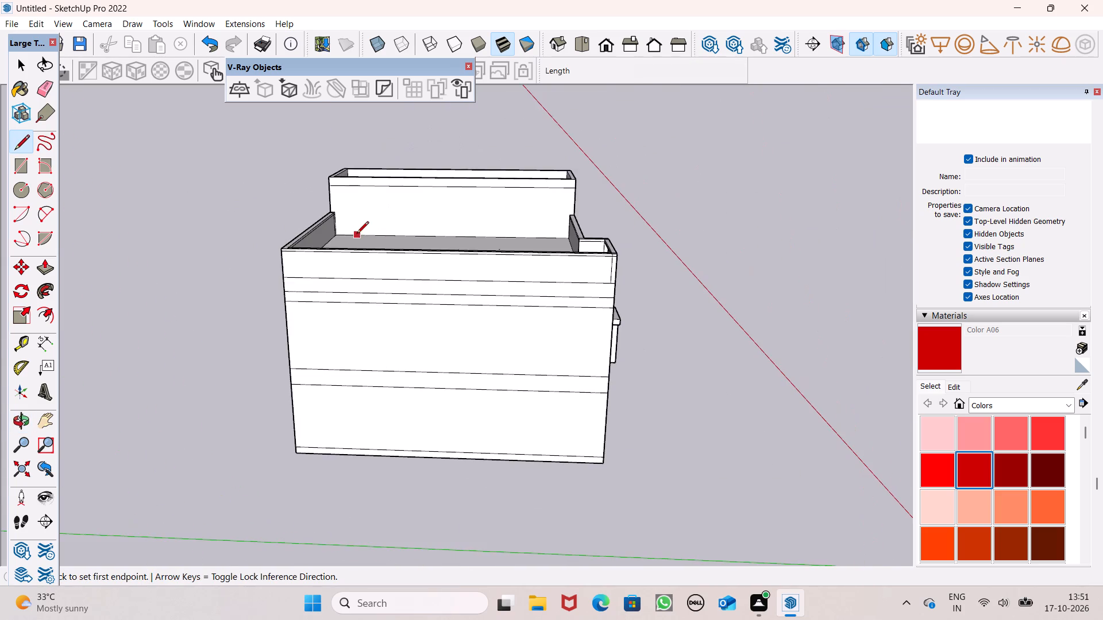
scroll(357, 234, "down", 3)
middle_click_drag(329, 270, 553, 239)
scroll(395, 245, "up", 6)
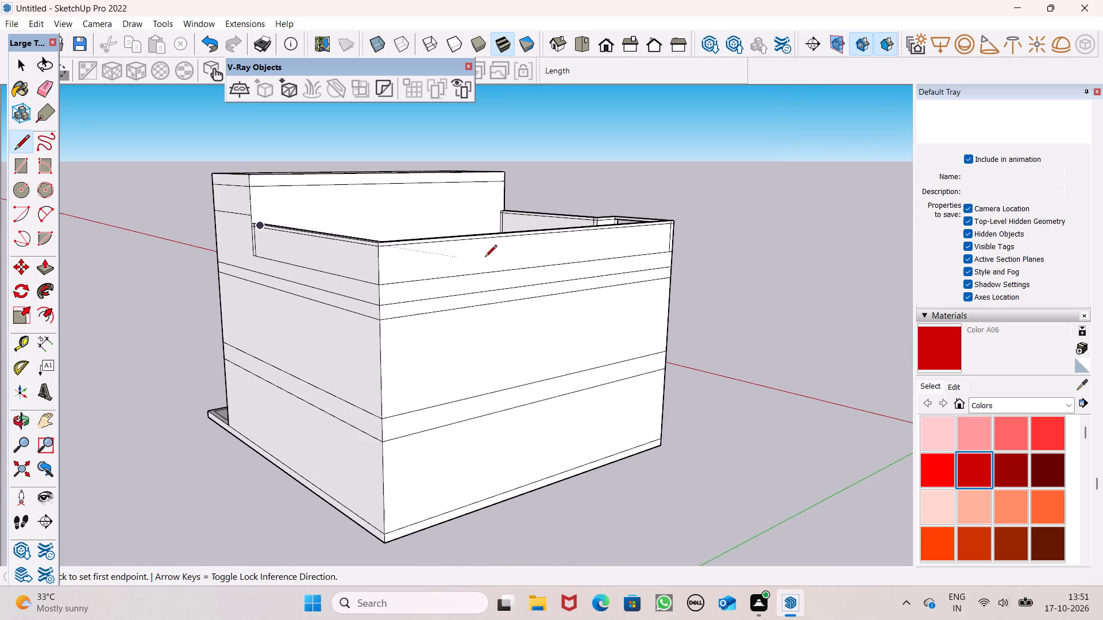
scroll(515, 241, "down", 3)
middle_click_drag(516, 300, 736, 320)
middle_click_drag(506, 340, 567, 375)
scroll(617, 247, "up", 2)
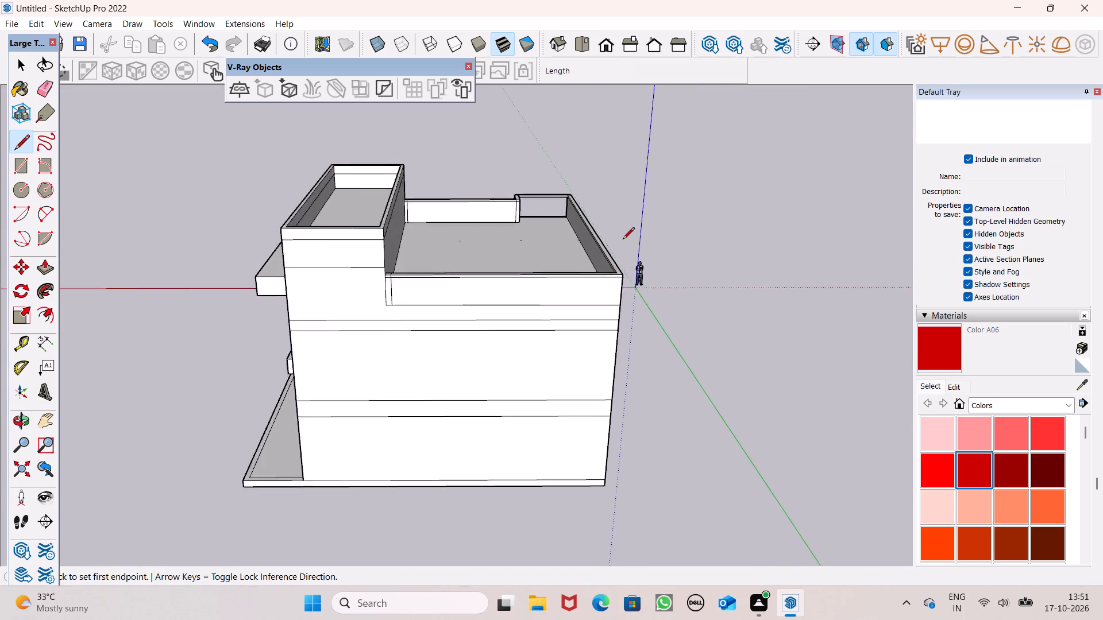
scroll(623, 240, "up", 5)
scroll(349, 107, "down", 1)
scroll(473, 191, "down", 4)
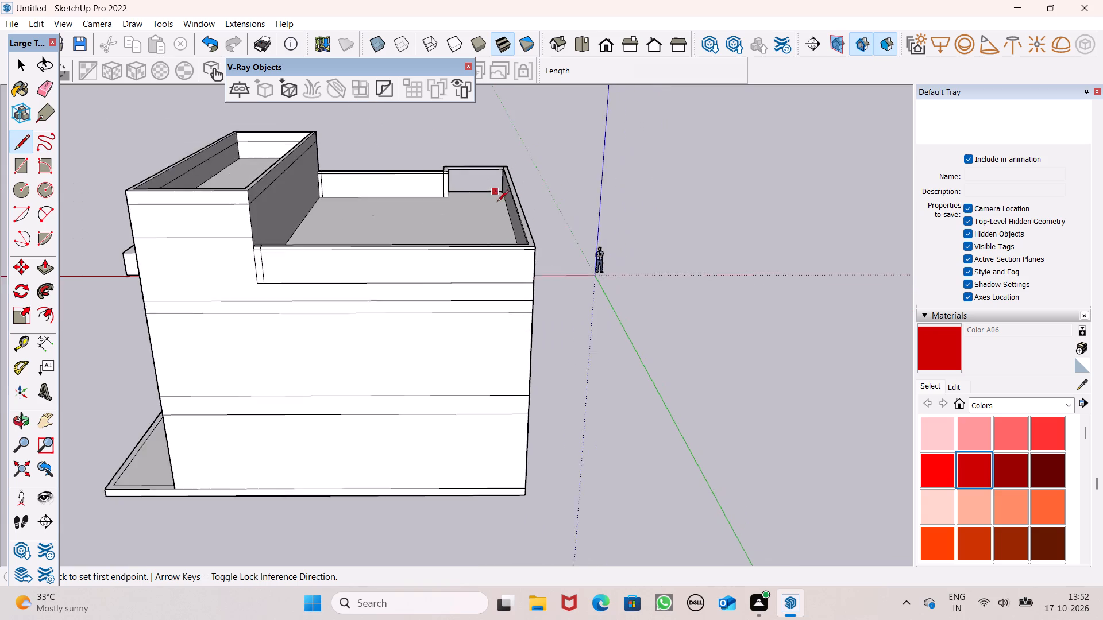
scroll(515, 272, "up", 1)
middle_click_drag(515, 281, 528, 431)
middle_click_drag(528, 431, 532, 436)
scroll(379, 175, "down", 4)
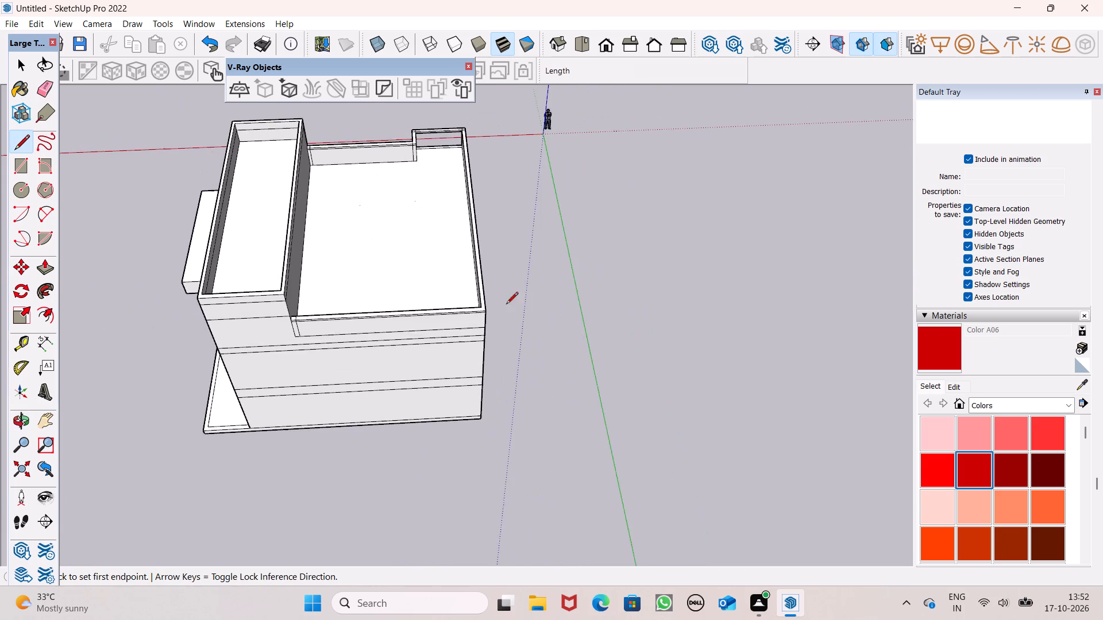
middle_click_drag(504, 313, 483, 298)
scroll(404, 217, "down", 1)
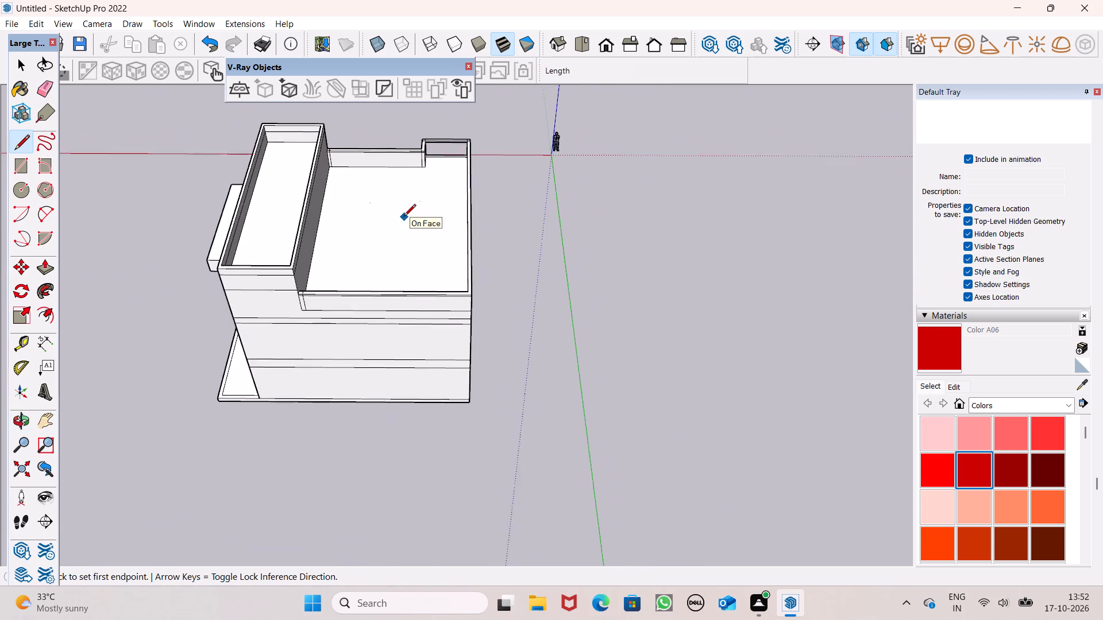
scroll(404, 217, "down", 1)
middle_click_drag(441, 306, 457, 389)
scroll(469, 358, "up", 8)
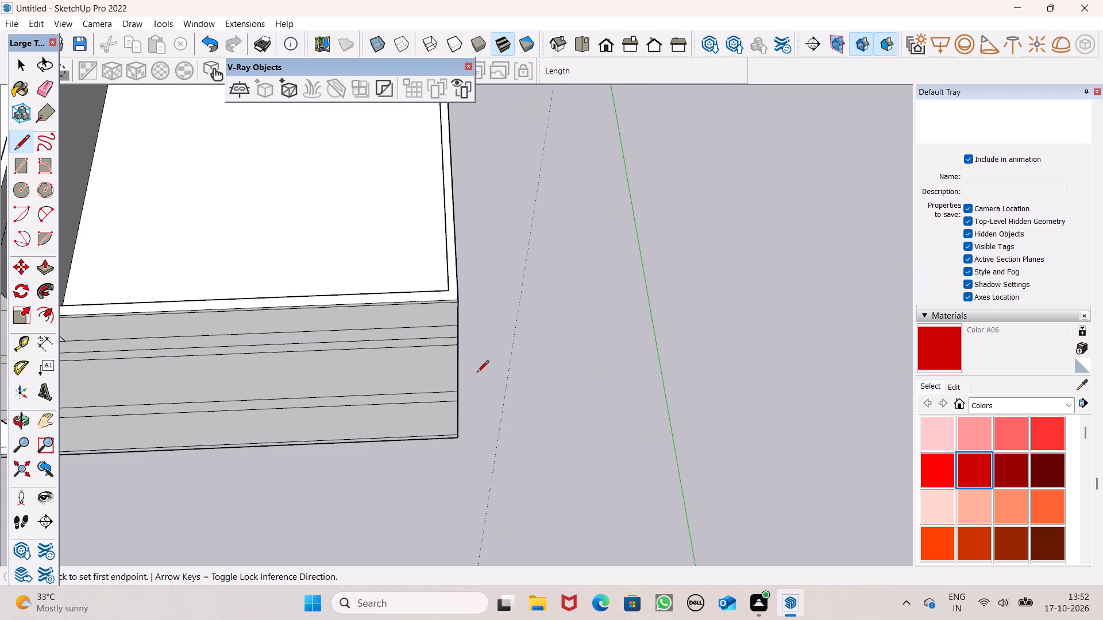
scroll(500, 245, "down", 7)
middle_click_drag(502, 254, 554, 334)
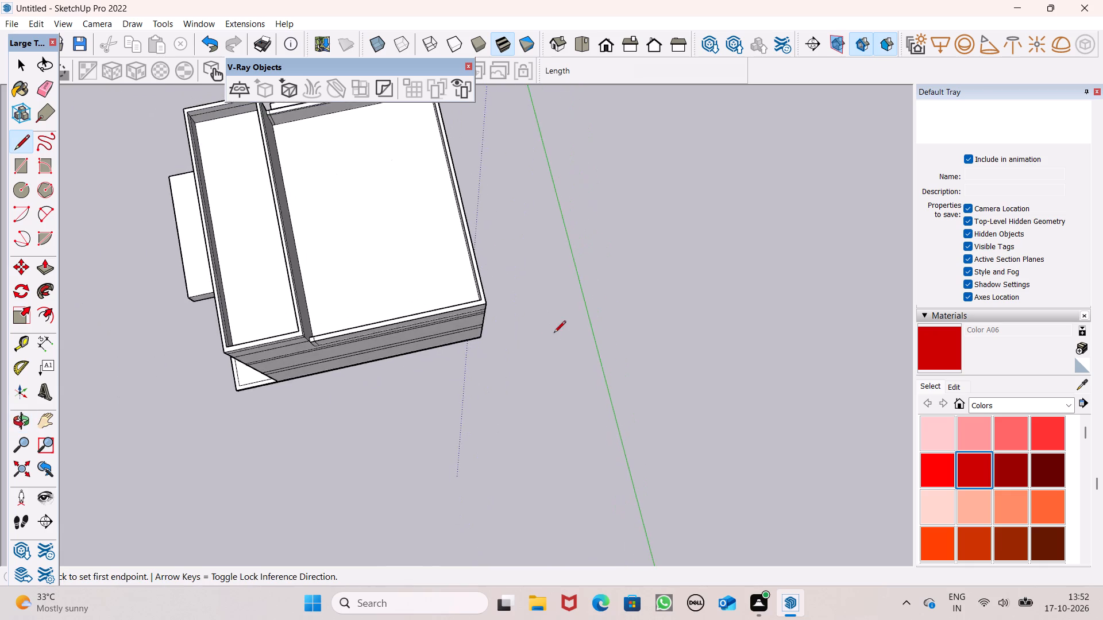
At the rear corner, draw a 7 1/4" line across the side parapet's top and a vertical line down its outer face.
scroll(478, 323, "up", 8)
middle_click_drag(480, 300, 450, 367)
scroll(450, 368, "up", 1)
middle_click_drag(470, 322, 419, 247)
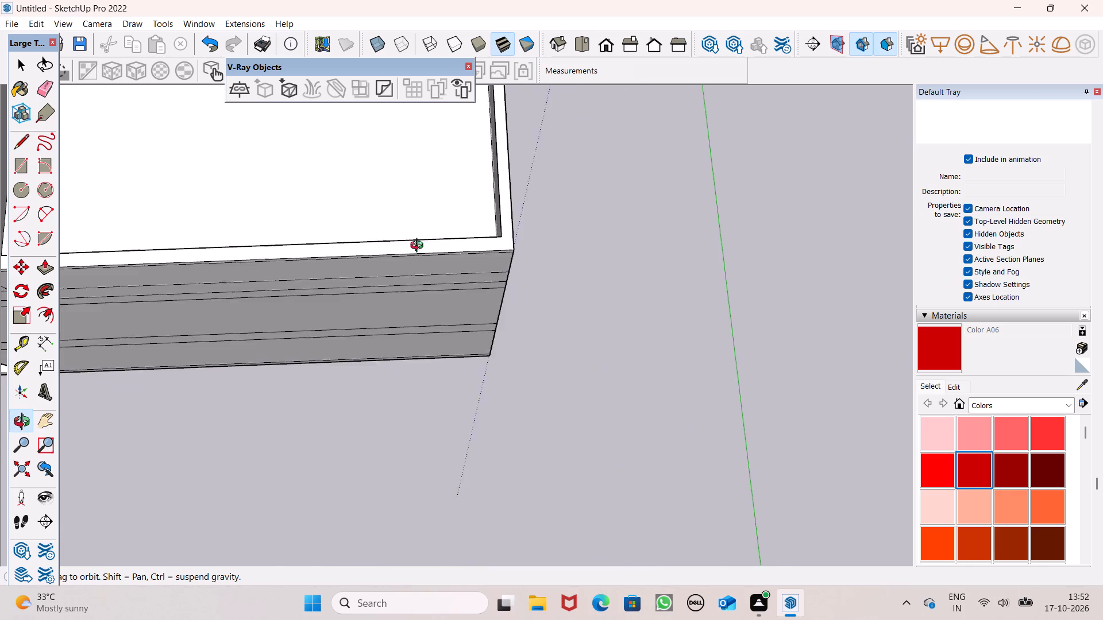
middle_click_drag(419, 247, 360, 188)
scroll(364, 188, "up", 1)
scroll(514, 220, "up", 1)
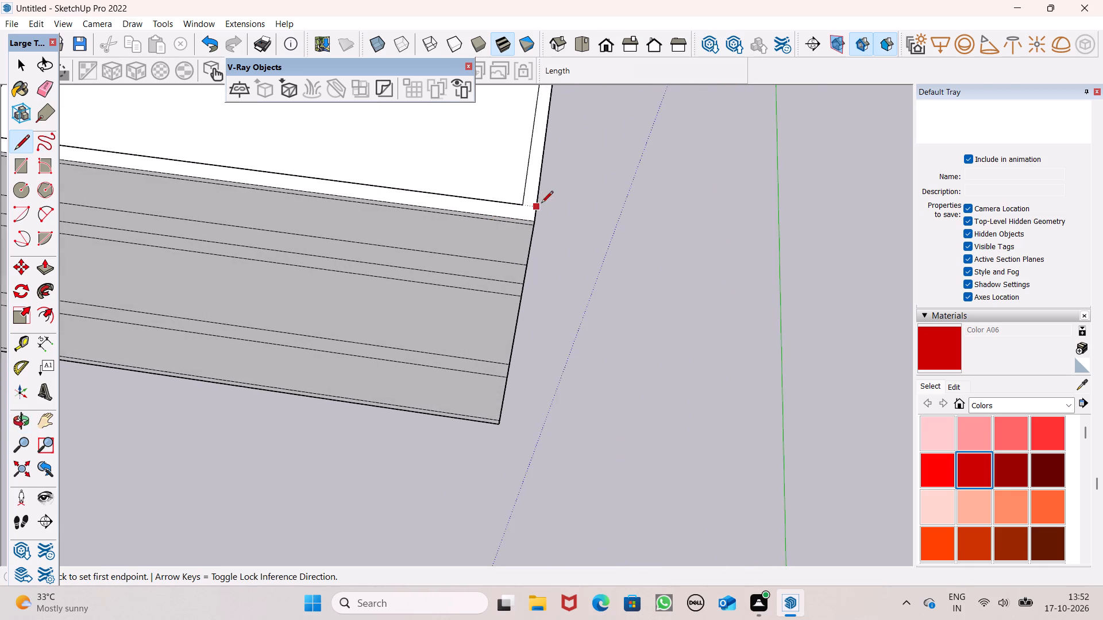
middle_click_drag(540, 208, 167, 182)
scroll(491, 251, "up", 1)
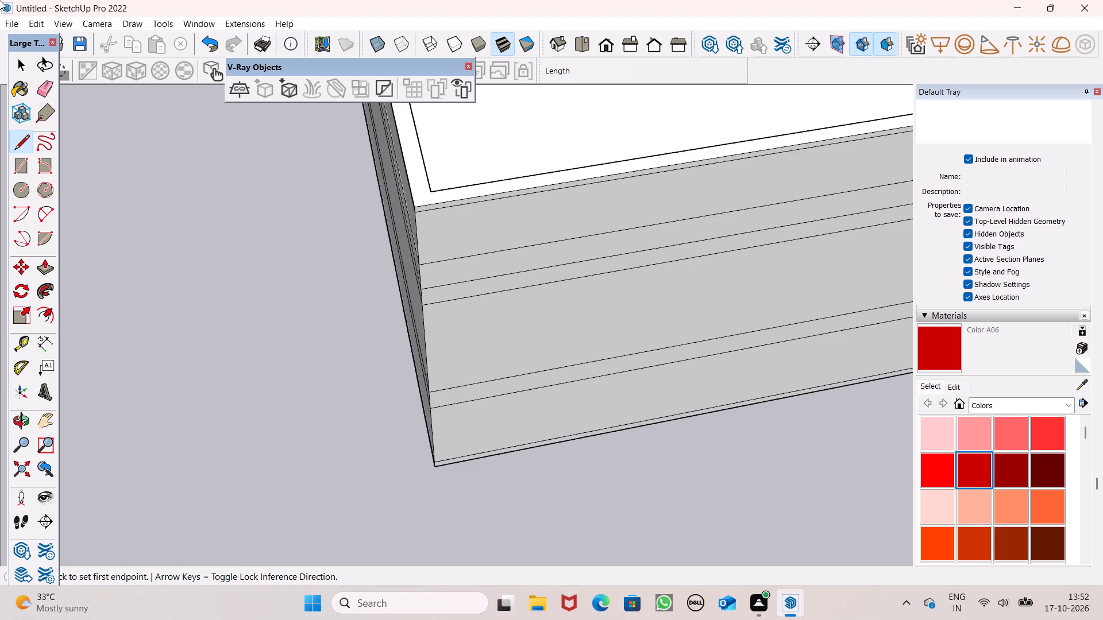
scroll(404, 254, "down", 3)
middle_click_drag(505, 261, 488, 311)
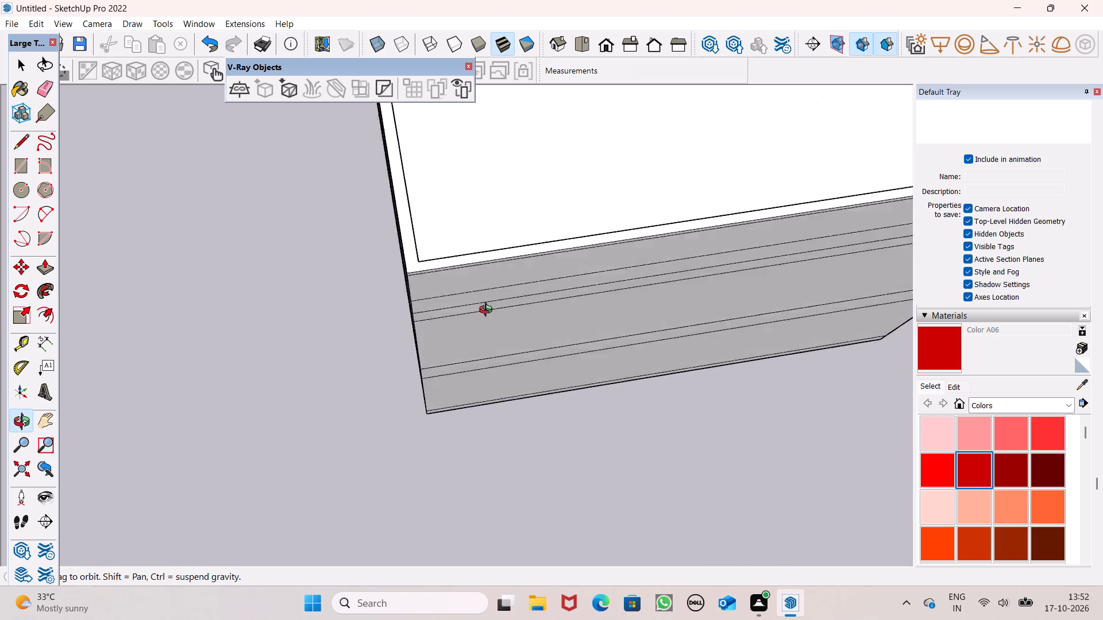
middle_click_drag(488, 311, 487, 315)
scroll(461, 290, "up", 10)
middle_click_drag(412, 267, 388, 237)
middle_click_drag(392, 244, 485, 270)
scroll(485, 270, "up", 1)
scroll(336, 269, "up", 1)
middle_click_drag(337, 270, 377, 270)
middle_click_drag(369, 308, 284, 276)
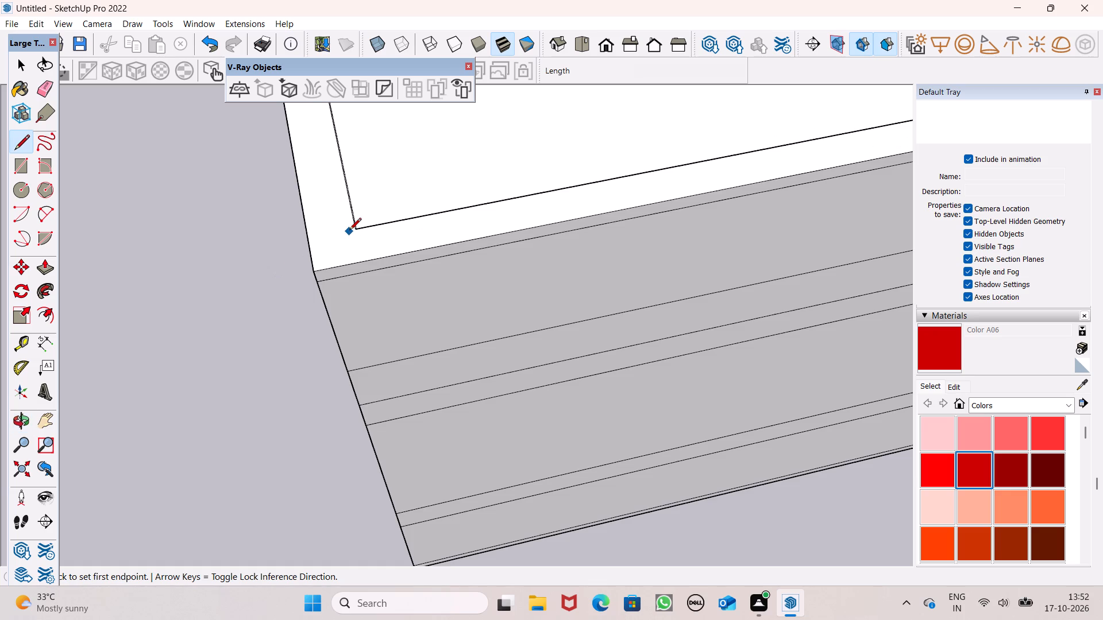
scroll(349, 231, "up", 3)
left_click(361, 227)
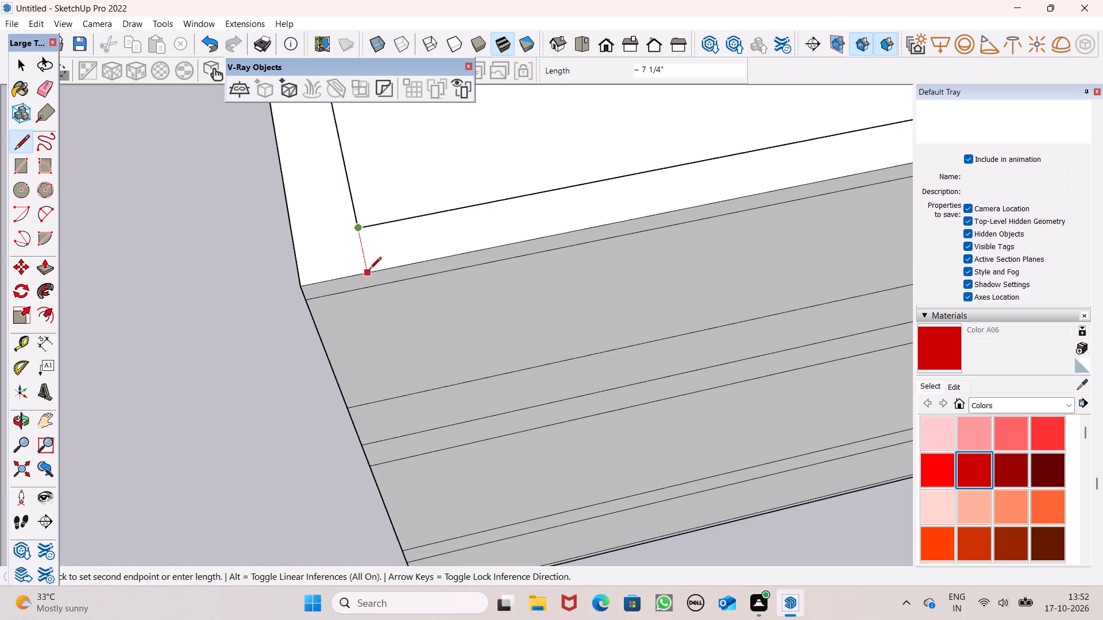
left_click(369, 269)
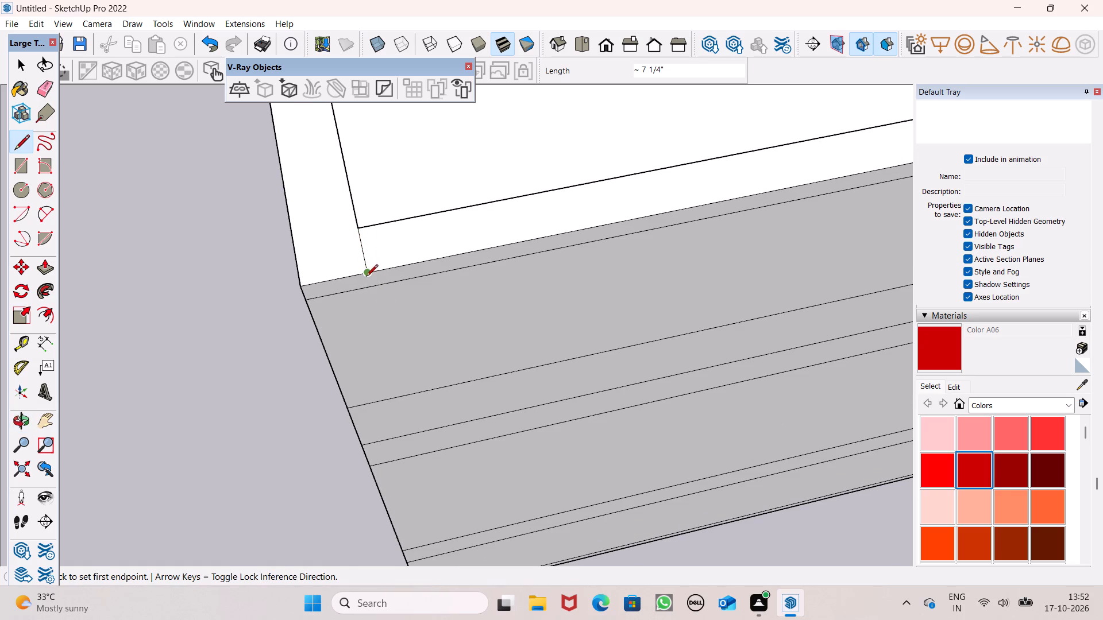
left_click(366, 277)
left_click(398, 398)
At the same corner, draw a 9" line across the rear parapet's top and a 4' vertical line down its outer face.
middle_click_drag(387, 367, 778, 270)
left_click(456, 200)
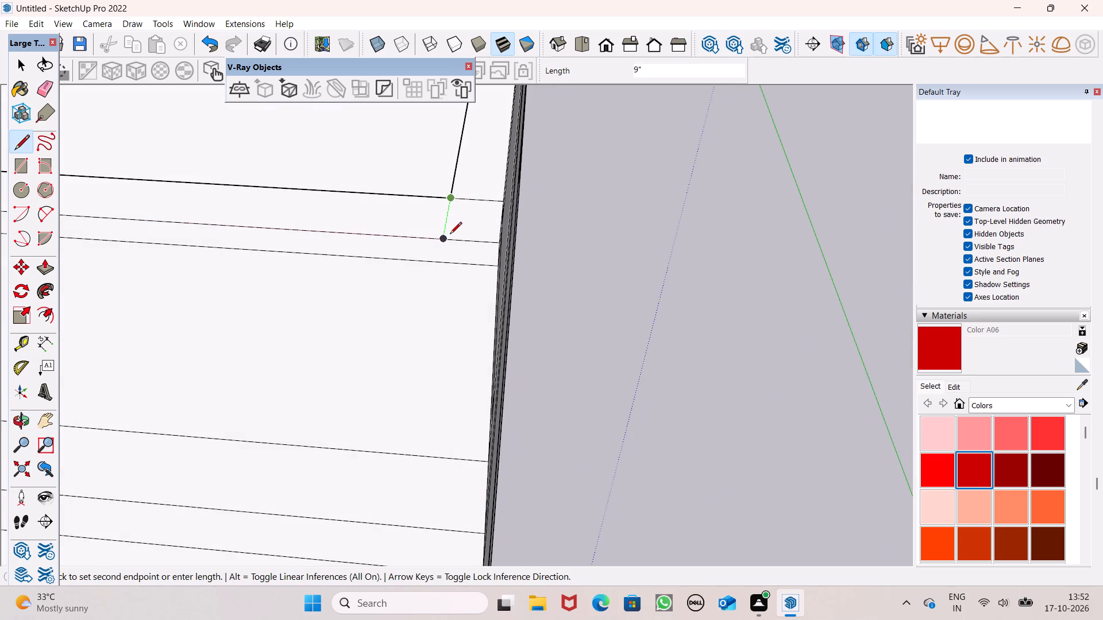
left_click(448, 240)
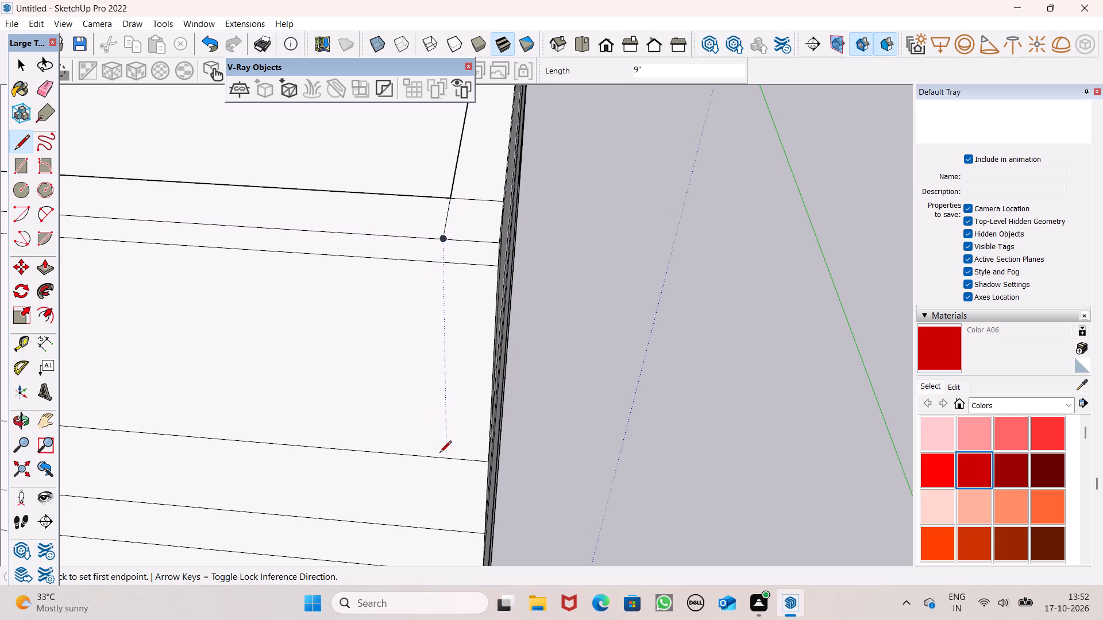
left_click(439, 460)
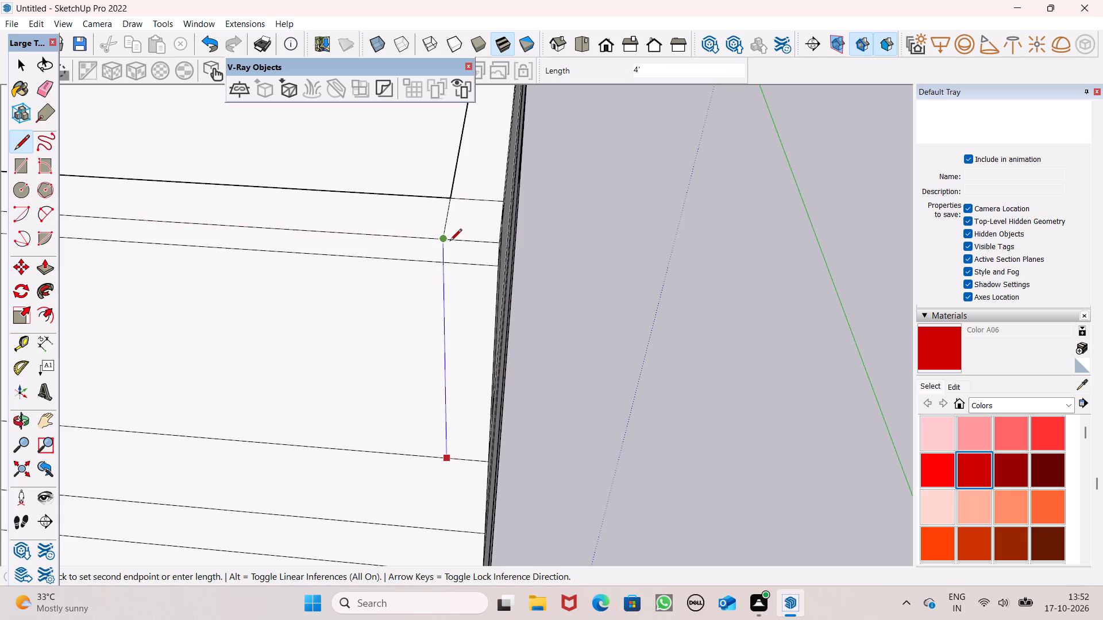
left_click(450, 242)
key("space")
Push the rear parapet panel between the two vertical lines in by 9" to cut an opening beneath the top band.
scroll(644, 214, "down", 5)
scroll(662, 270, "down", 4)
middle_click_drag(653, 281, 681, 280)
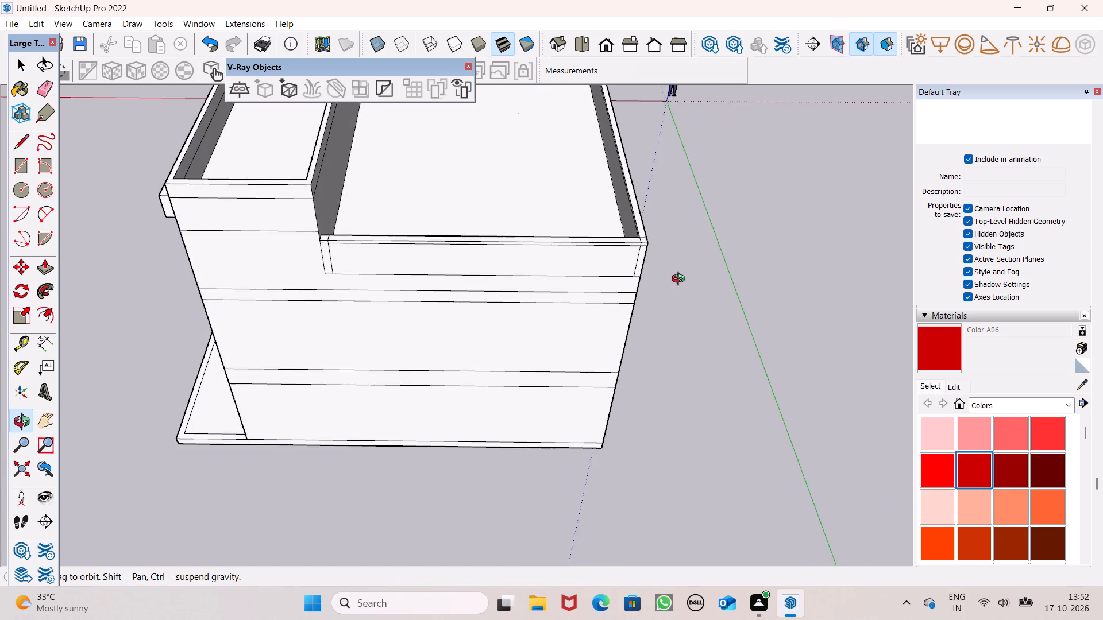
middle_click_drag(681, 280, 676, 239)
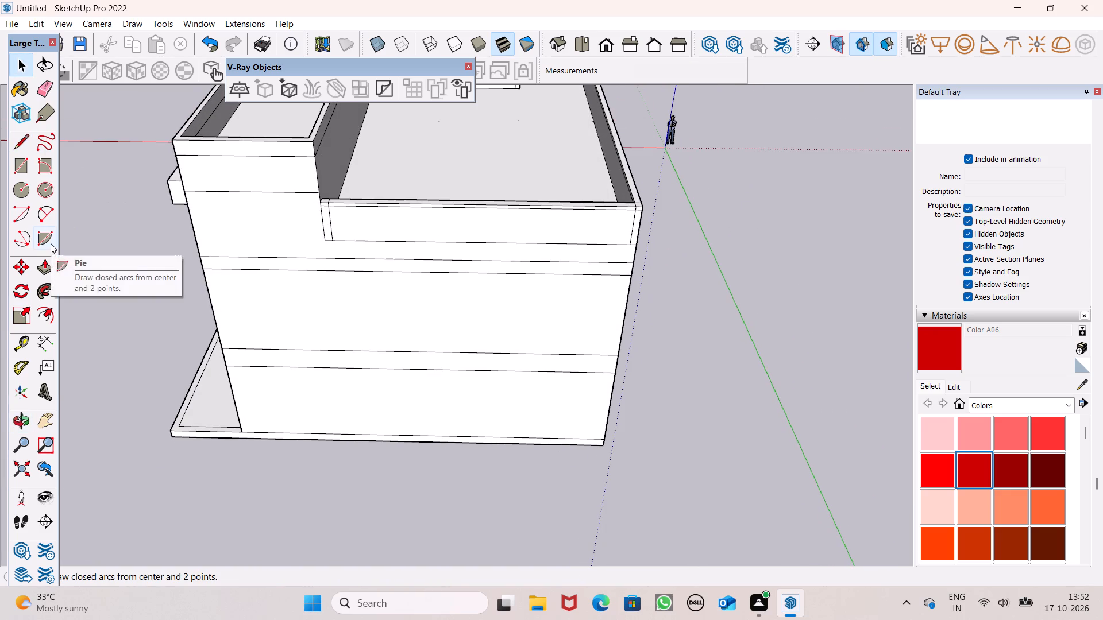
left_click(55, 268)
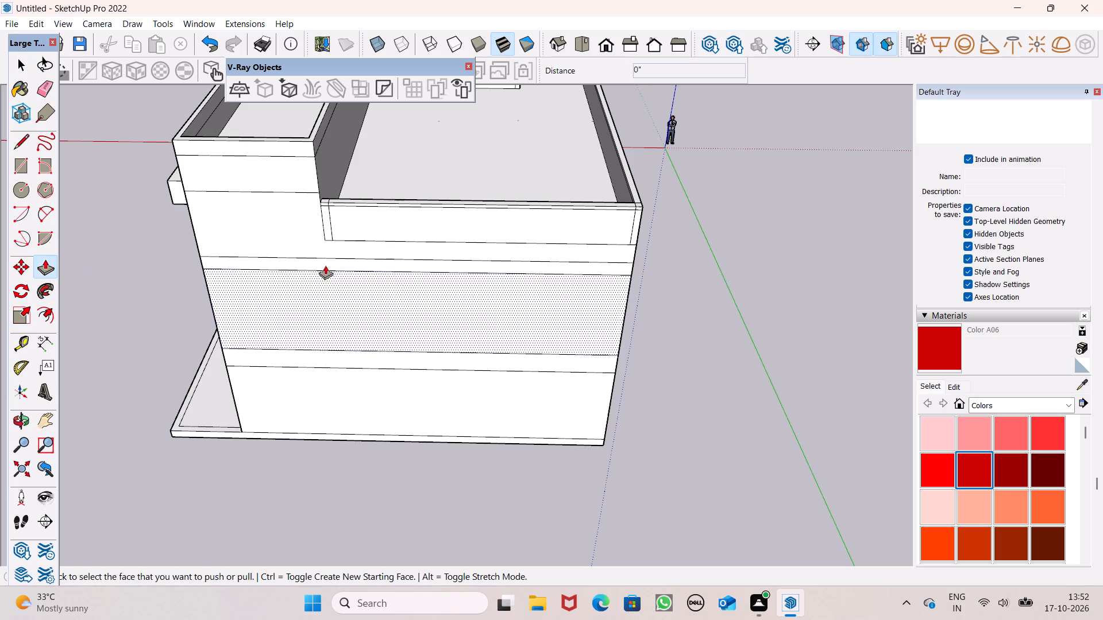
scroll(412, 245, "up", 4)
left_click_drag(427, 220, 452, 212)
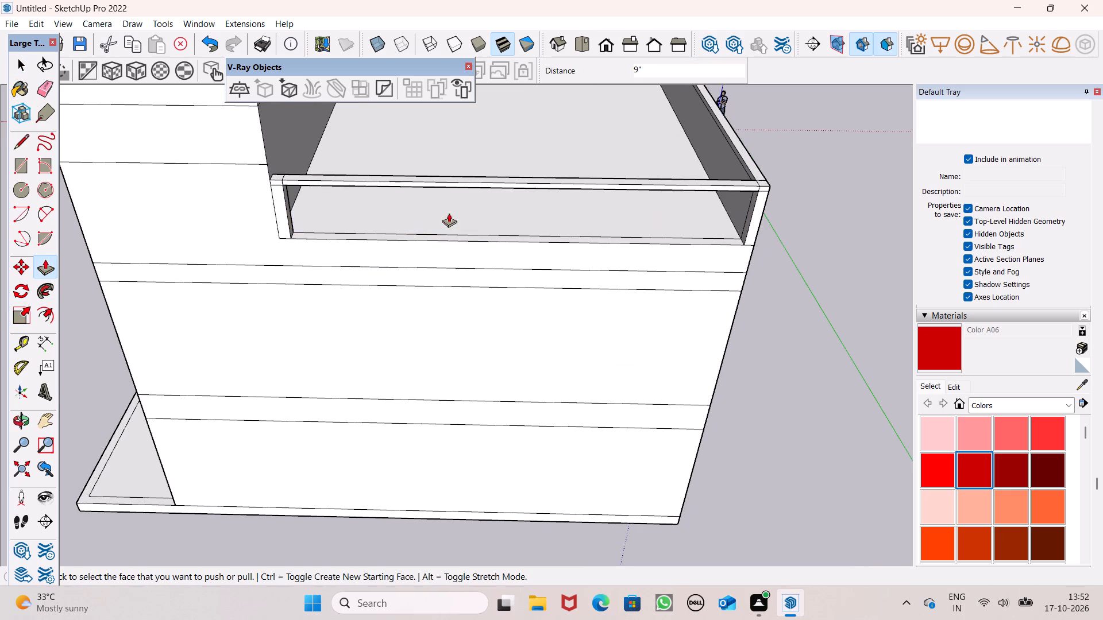
Push the long side parapet panel in by about 7 1/4" to cut an opening beneath the top band.
scroll(799, 206, "down", 5)
middle_click_drag(803, 215, 441, 193)
scroll(441, 193, "up", 1)
middle_click_drag(616, 346, 526, 306)
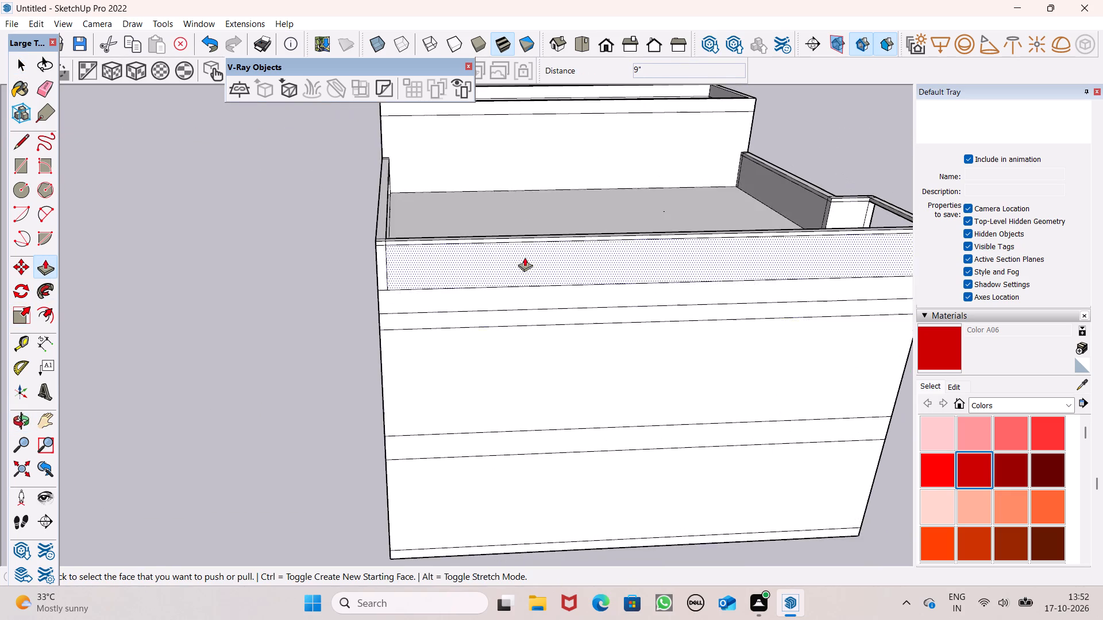
scroll(527, 219, "down", 5)
middle_click_drag(659, 269, 607, 252)
scroll(583, 234, "up", 4)
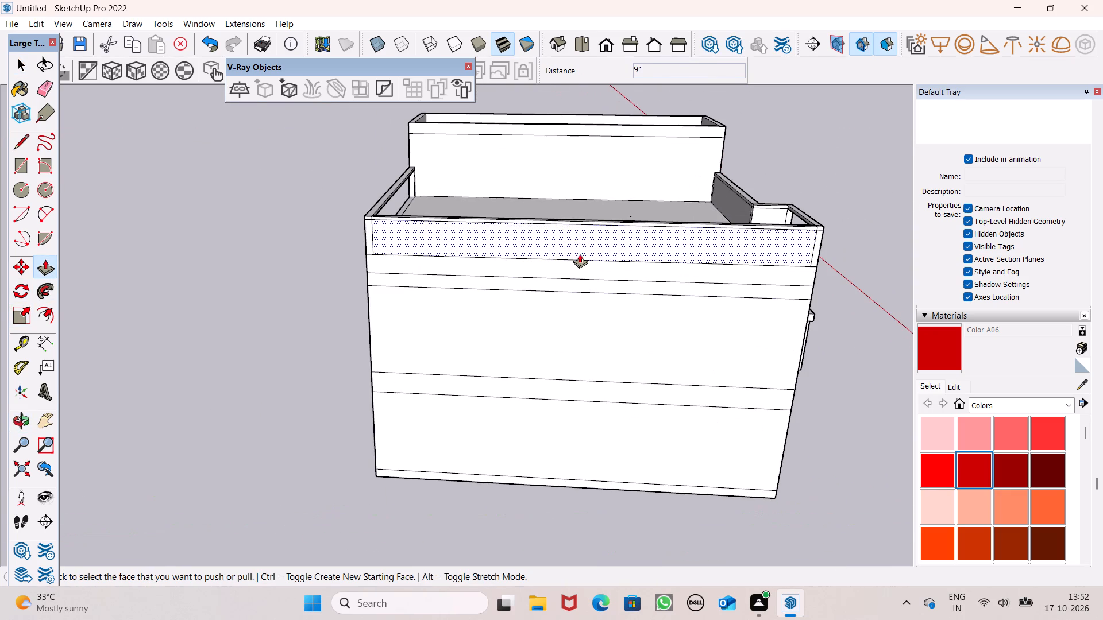
left_click_drag(577, 249, 598, 240)
Push the recessed front parapet panel beside the tower in by 9" to open it beneath the top band.
scroll(561, 180, "down", 5)
middle_click_drag(677, 234, 674, 243)
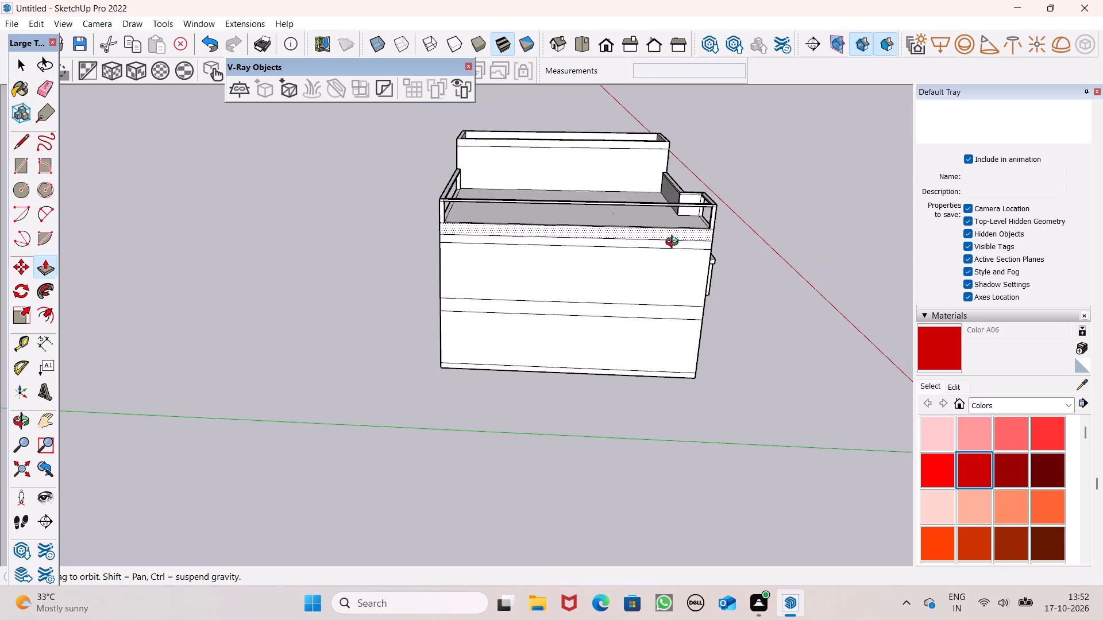
middle_click_drag(674, 243, 201, 230)
scroll(503, 279, "up", 6)
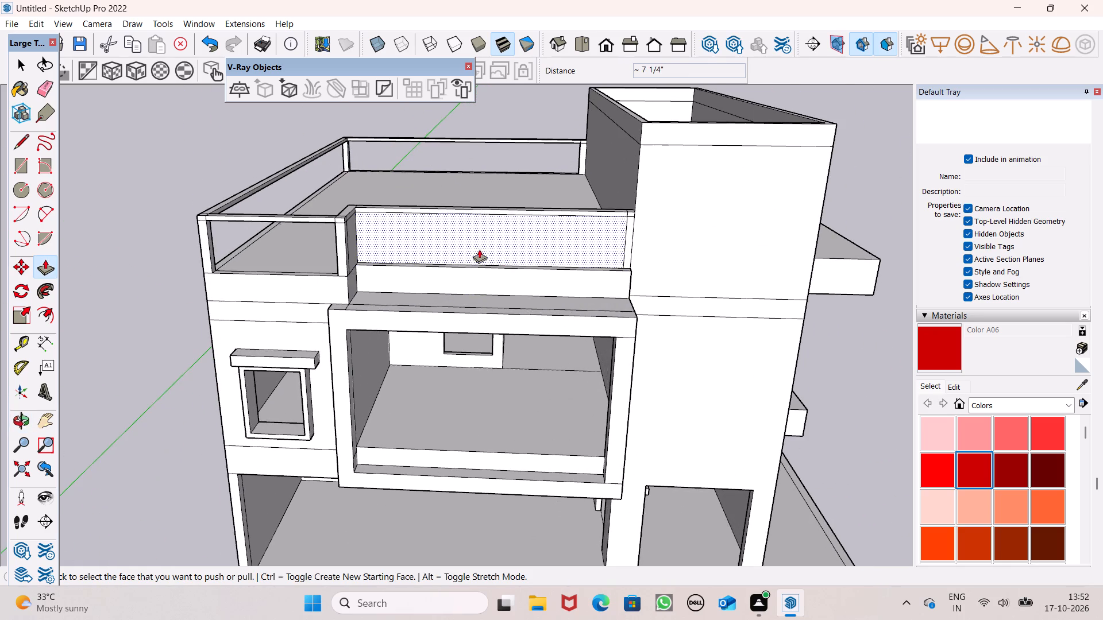
middle_click_drag(486, 253, 440, 386)
middle_click_drag(366, 362, 396, 325)
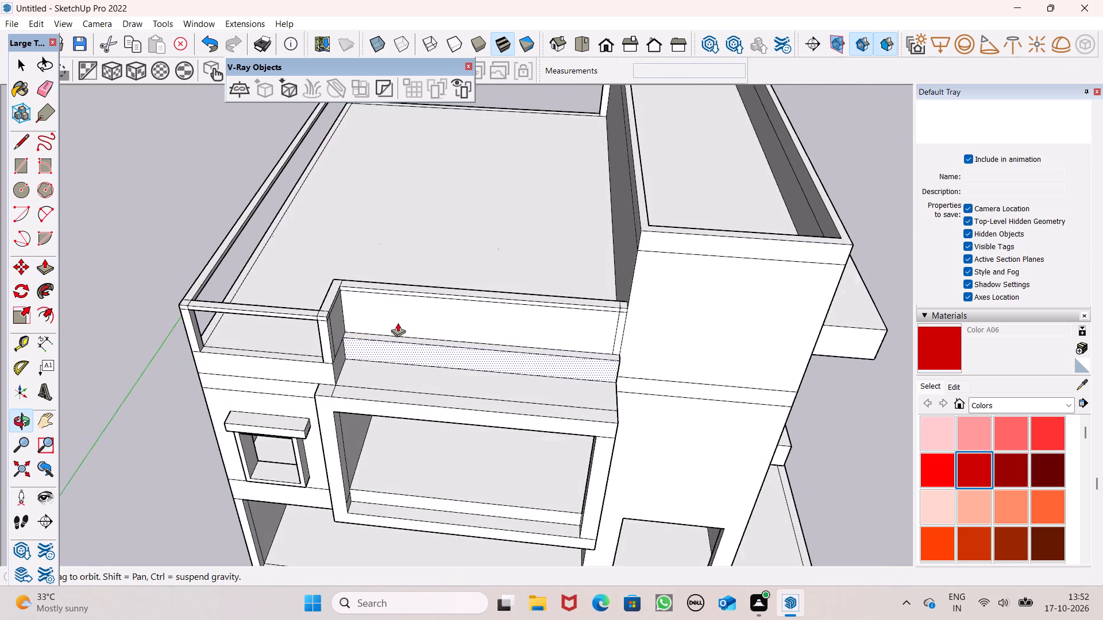
scroll(398, 320, "up", 1)
middle_click_drag(398, 320, 423, 303)
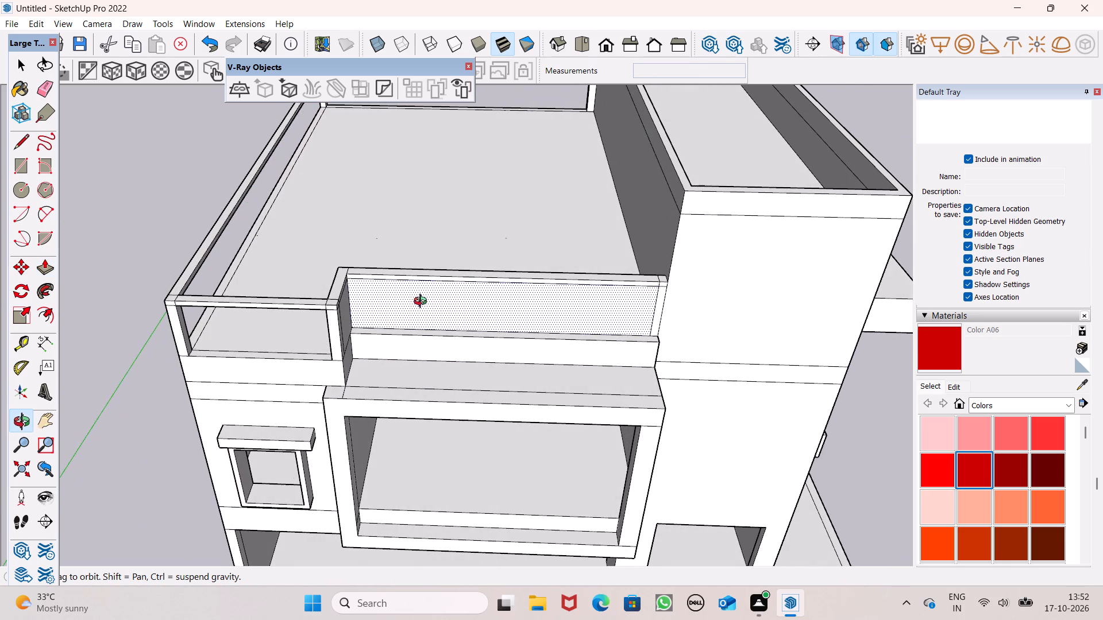
middle_click_drag(423, 303, 418, 304)
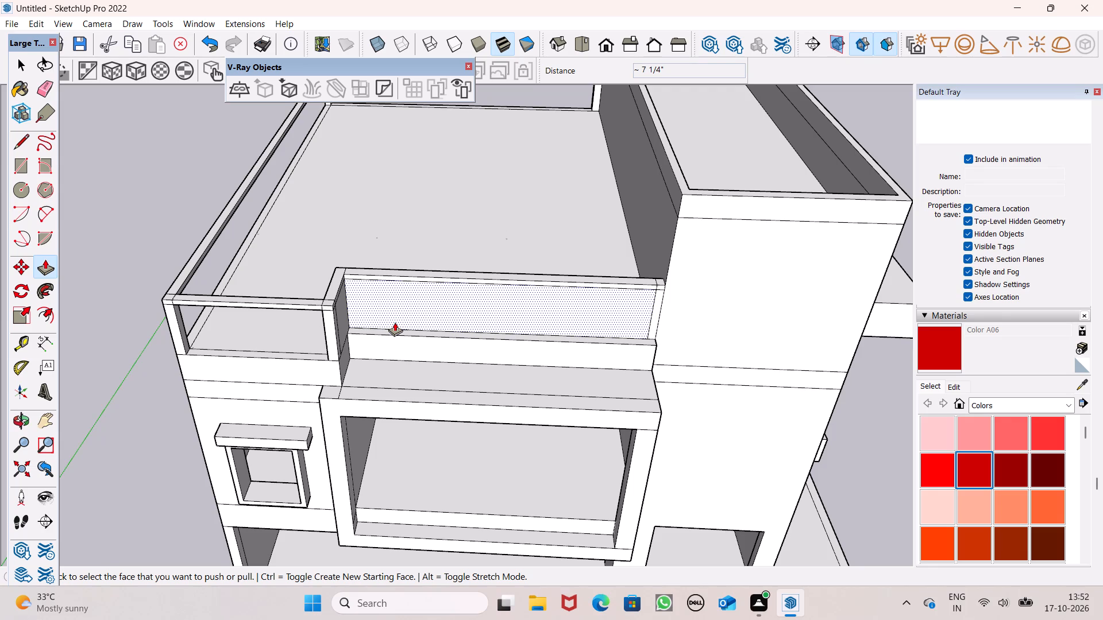
left_click_drag(391, 316, 427, 298)
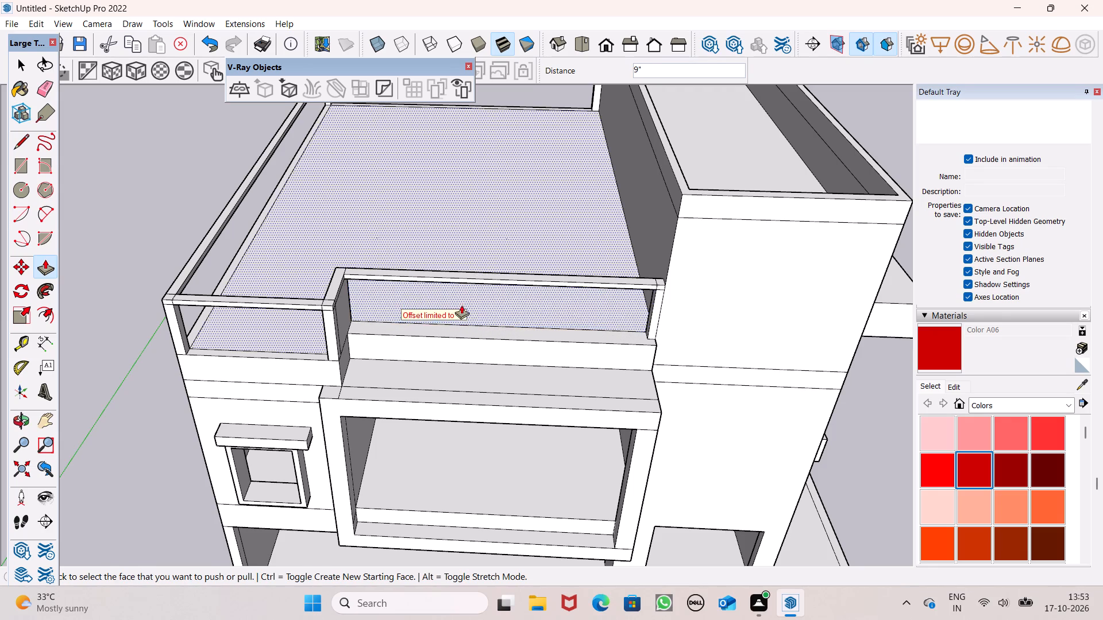
Push the short return panel at the front parapet's step in by about 7 5/8" to open it beneath the band.
middle_click_drag(434, 317, 236, 330)
scroll(223, 355, "up", 1)
scroll(553, 275, "down", 3)
middle_click_drag(540, 317, 302, 312)
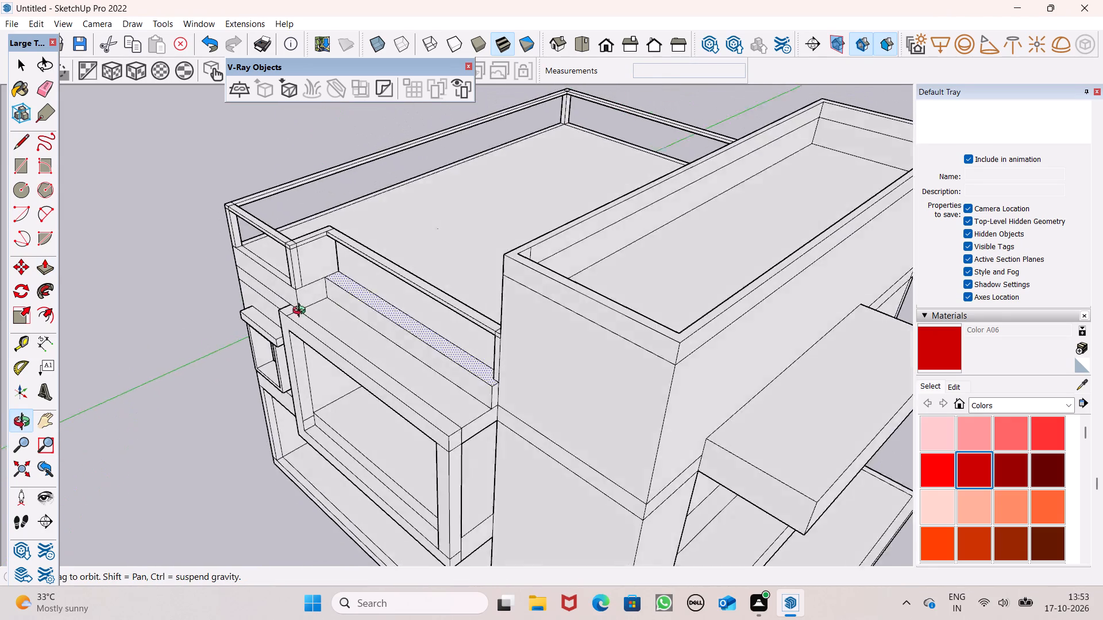
middle_click_drag(302, 312, 287, 287)
scroll(317, 249, "up", 6)
left_click_drag(319, 245, 325, 219)
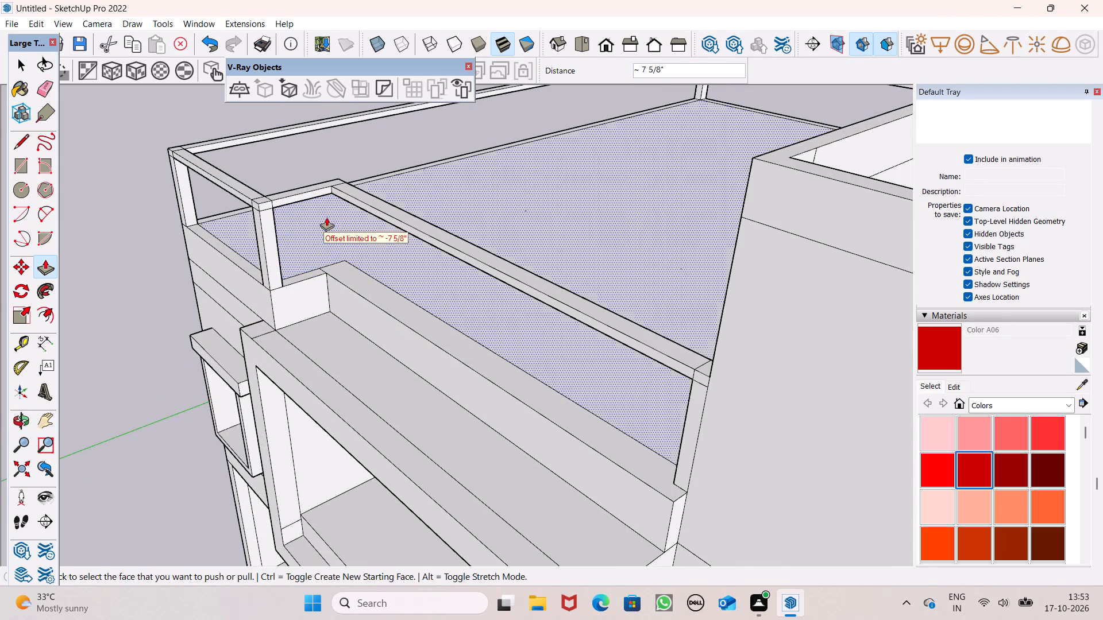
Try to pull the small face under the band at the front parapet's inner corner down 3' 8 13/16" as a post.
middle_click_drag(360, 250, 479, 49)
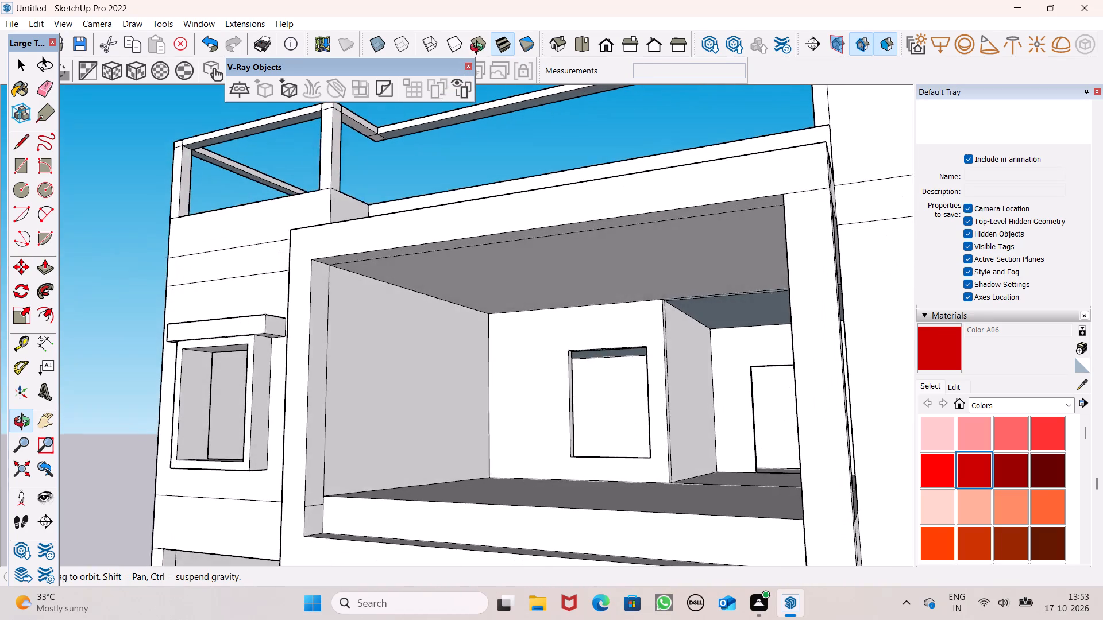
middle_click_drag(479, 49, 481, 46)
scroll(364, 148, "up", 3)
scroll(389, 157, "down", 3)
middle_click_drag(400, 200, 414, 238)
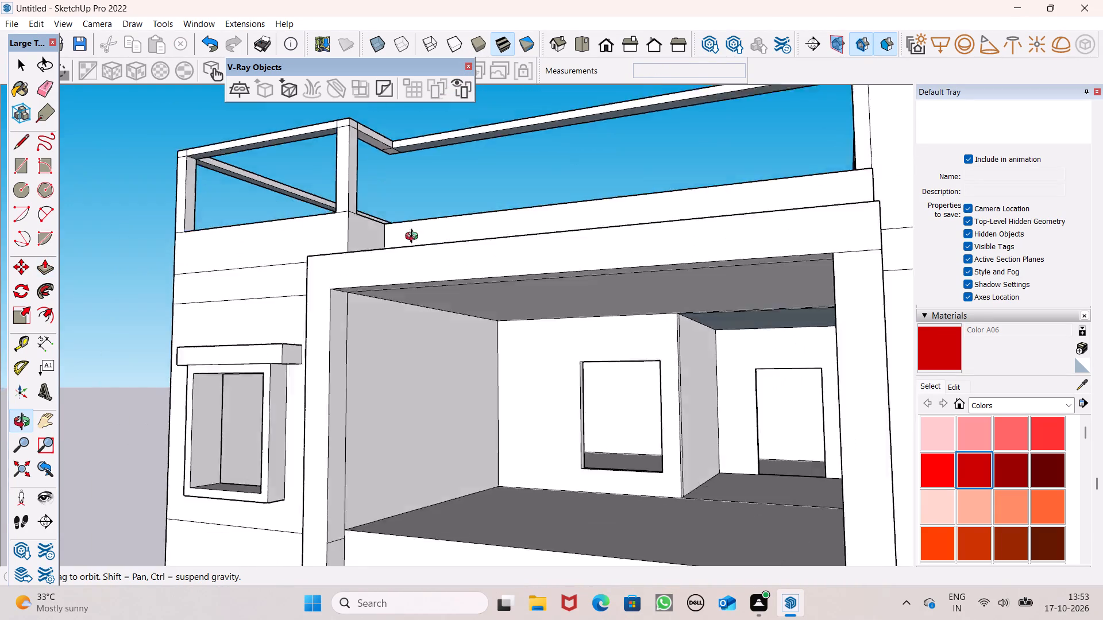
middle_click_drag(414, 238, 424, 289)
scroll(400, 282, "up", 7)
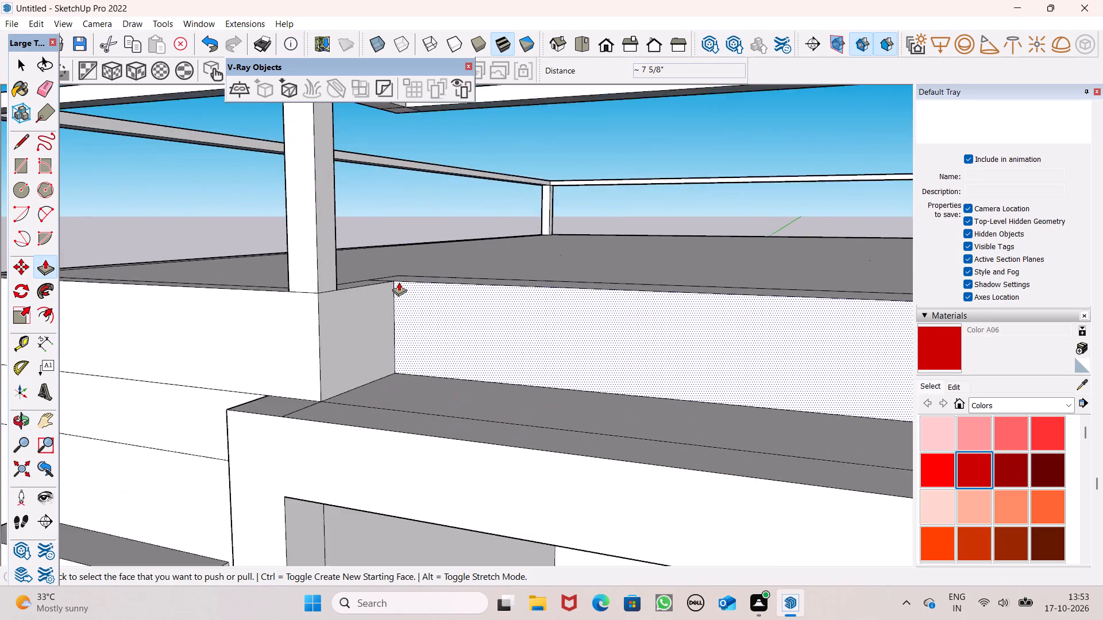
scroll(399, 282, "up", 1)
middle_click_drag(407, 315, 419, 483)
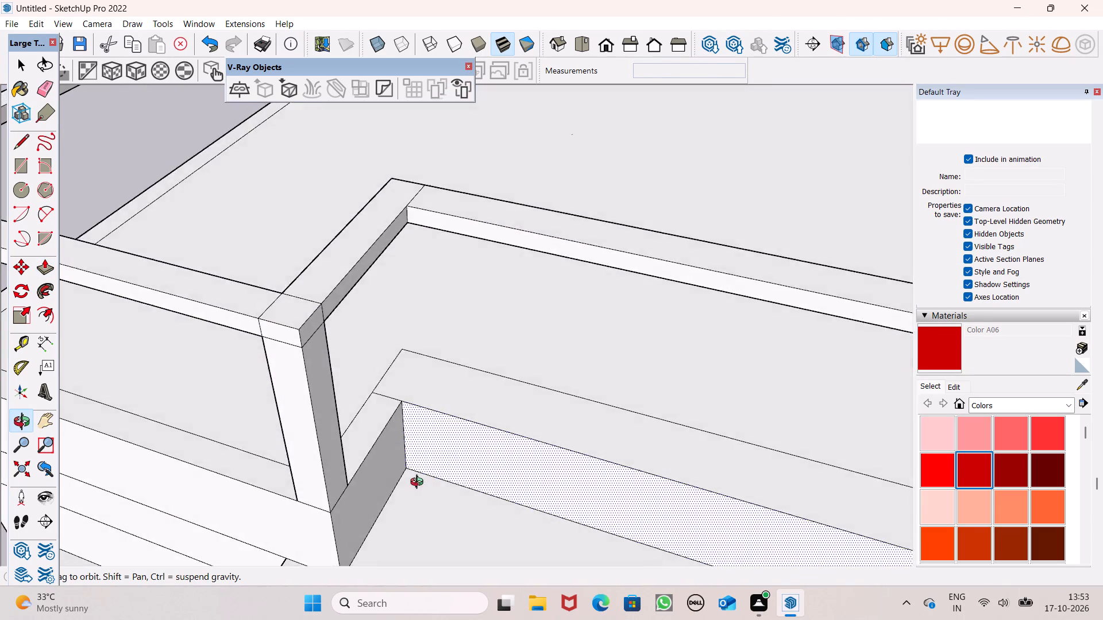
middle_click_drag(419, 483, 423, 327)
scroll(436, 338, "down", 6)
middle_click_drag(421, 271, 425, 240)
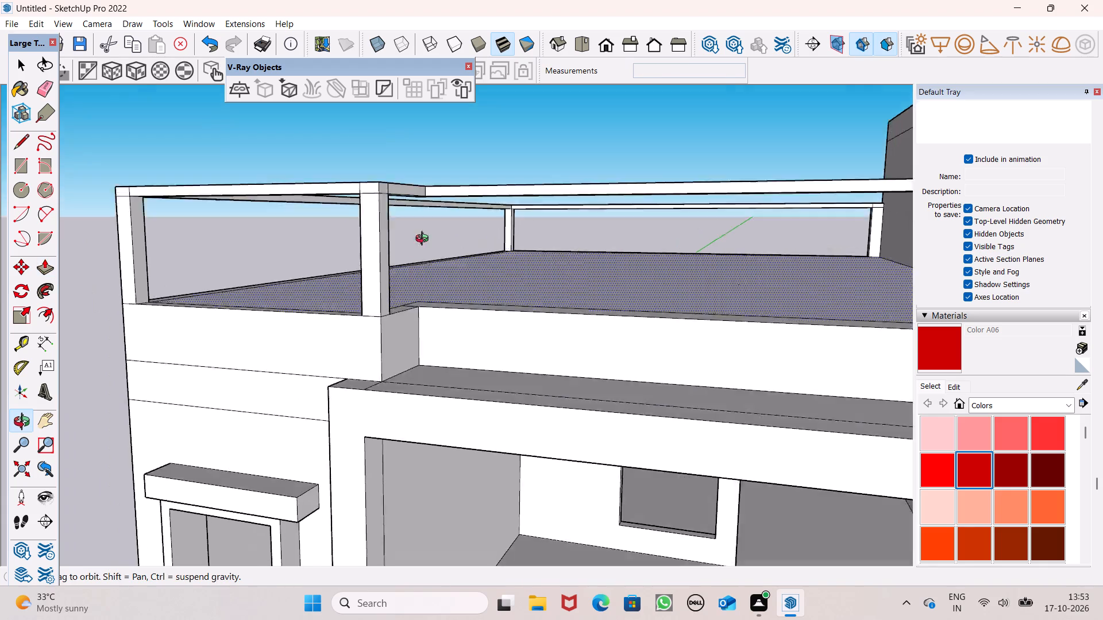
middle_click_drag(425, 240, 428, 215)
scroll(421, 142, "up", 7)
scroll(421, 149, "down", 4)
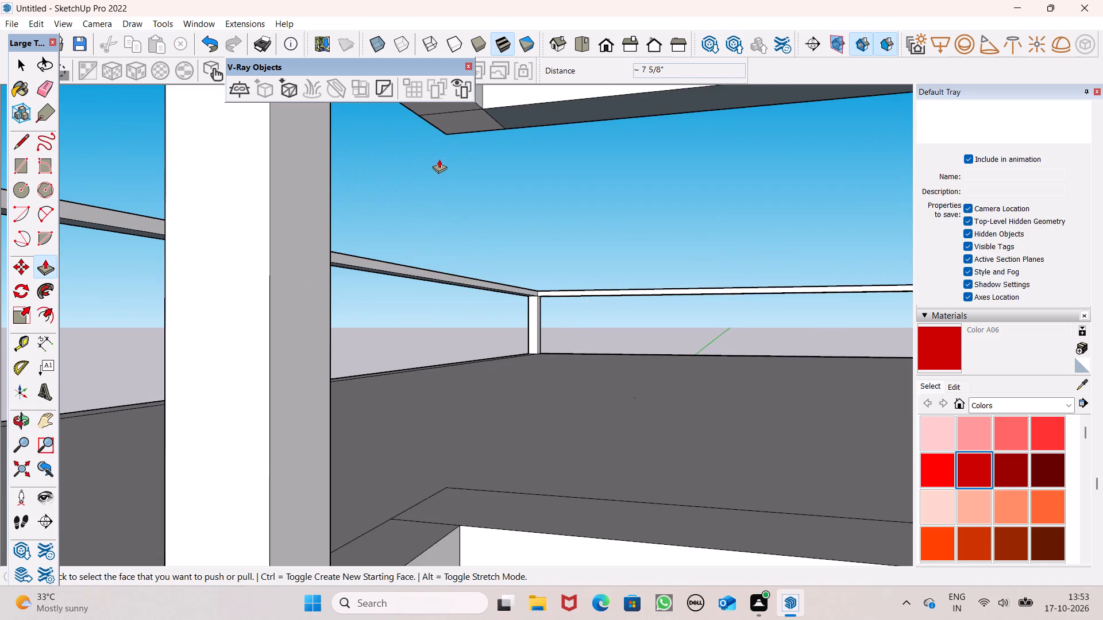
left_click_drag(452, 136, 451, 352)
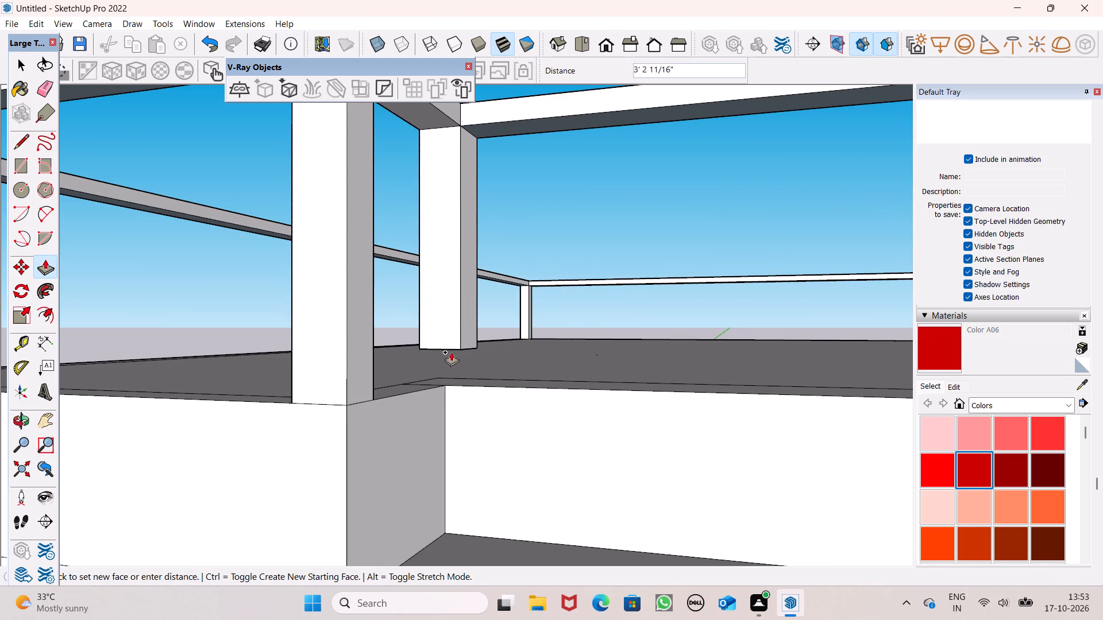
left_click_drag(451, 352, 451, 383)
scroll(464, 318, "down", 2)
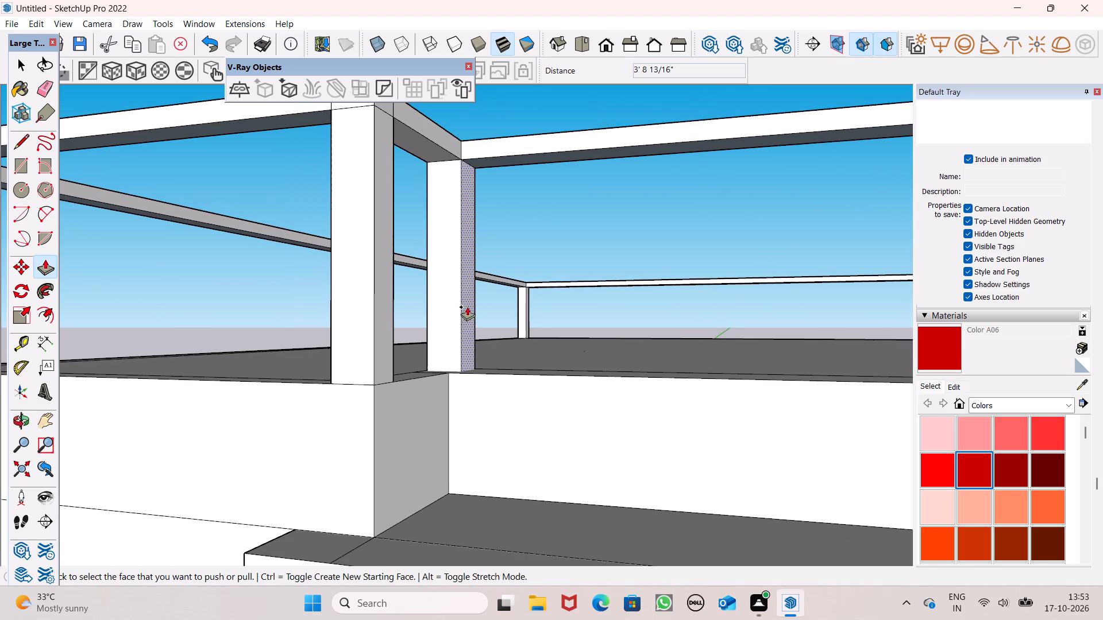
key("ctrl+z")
Pull the small face under the band at the front parapet's inner corner down 3' 8 1/8" to form a post.
middle_click_drag(470, 323, 468, 309)
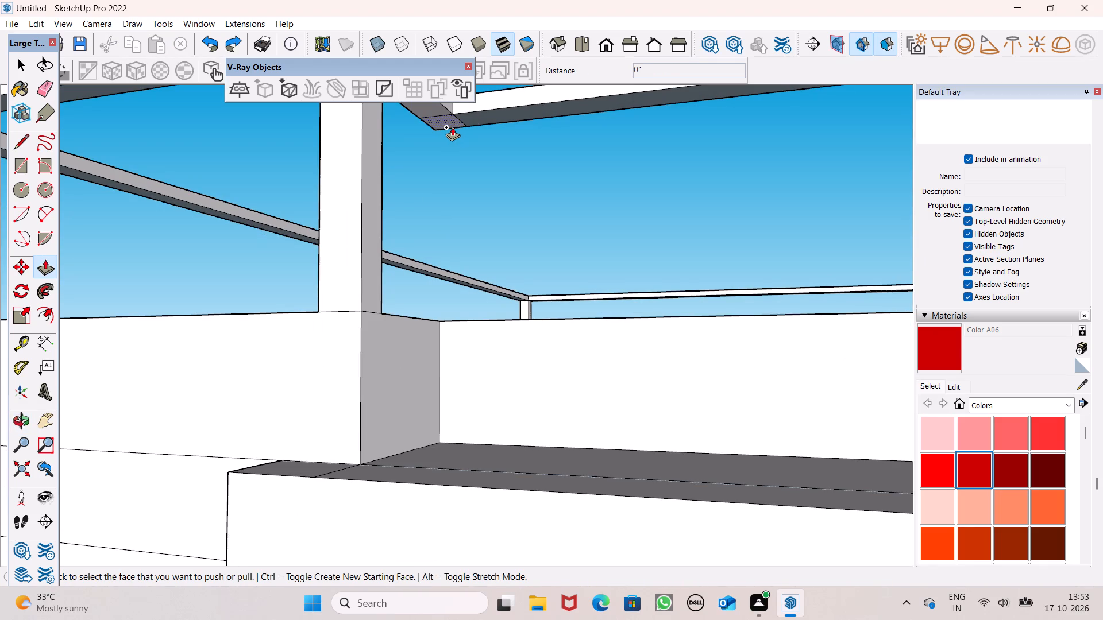
left_click_drag(451, 126, 444, 318)
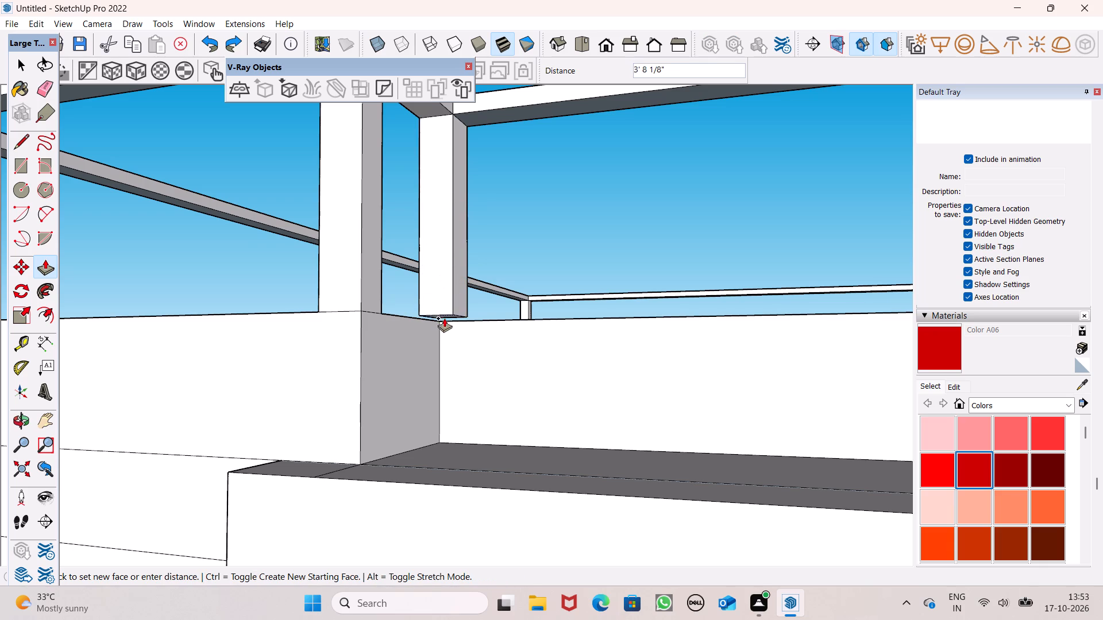
left_click_drag(444, 318, 445, 320)
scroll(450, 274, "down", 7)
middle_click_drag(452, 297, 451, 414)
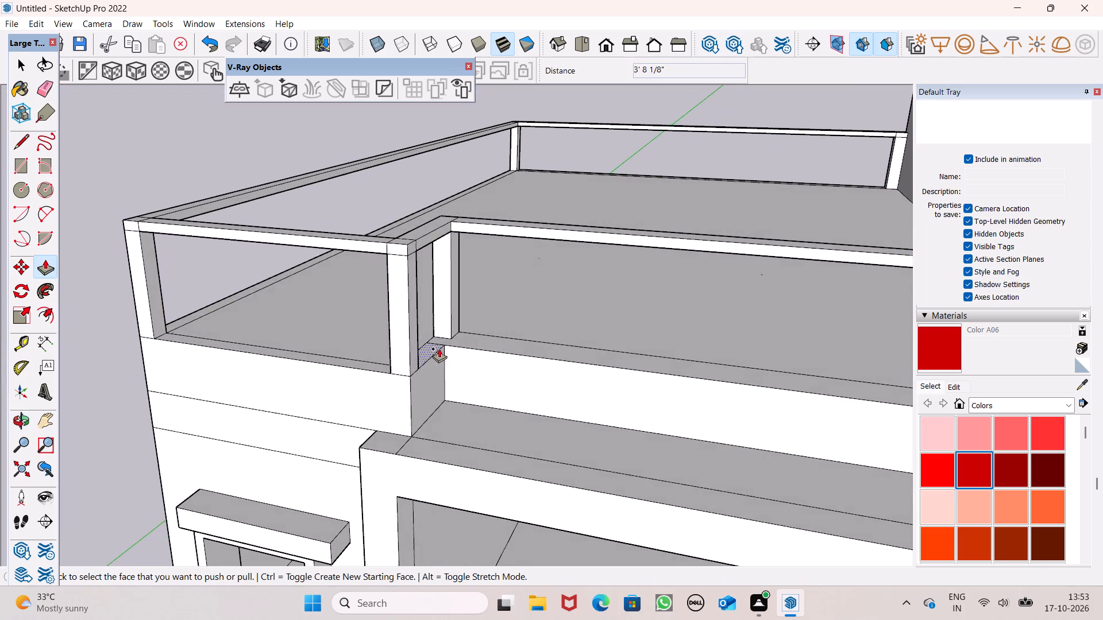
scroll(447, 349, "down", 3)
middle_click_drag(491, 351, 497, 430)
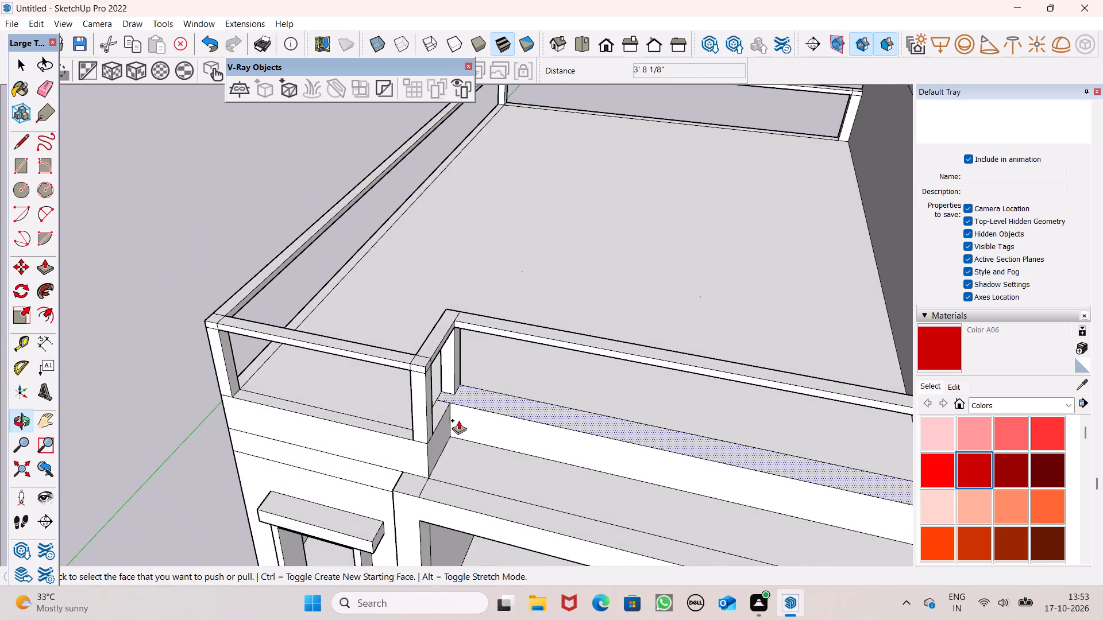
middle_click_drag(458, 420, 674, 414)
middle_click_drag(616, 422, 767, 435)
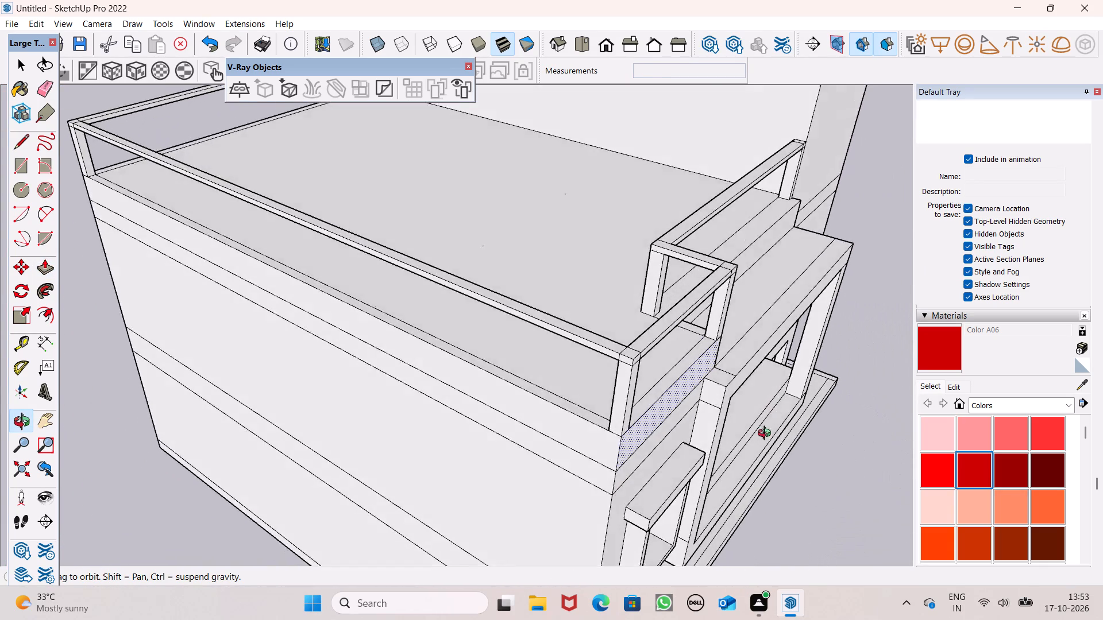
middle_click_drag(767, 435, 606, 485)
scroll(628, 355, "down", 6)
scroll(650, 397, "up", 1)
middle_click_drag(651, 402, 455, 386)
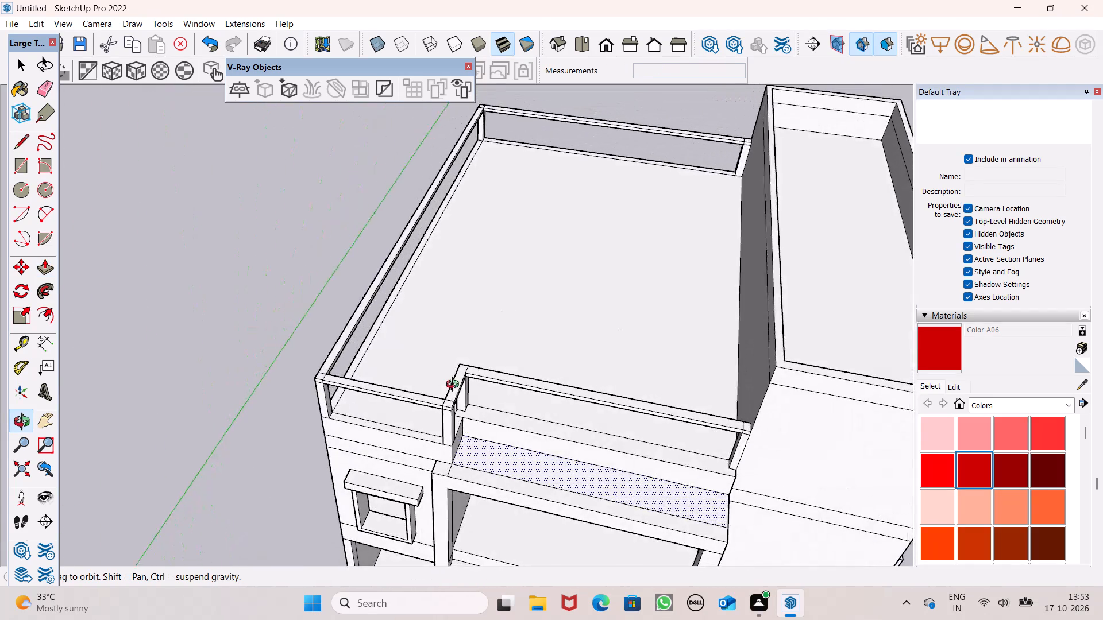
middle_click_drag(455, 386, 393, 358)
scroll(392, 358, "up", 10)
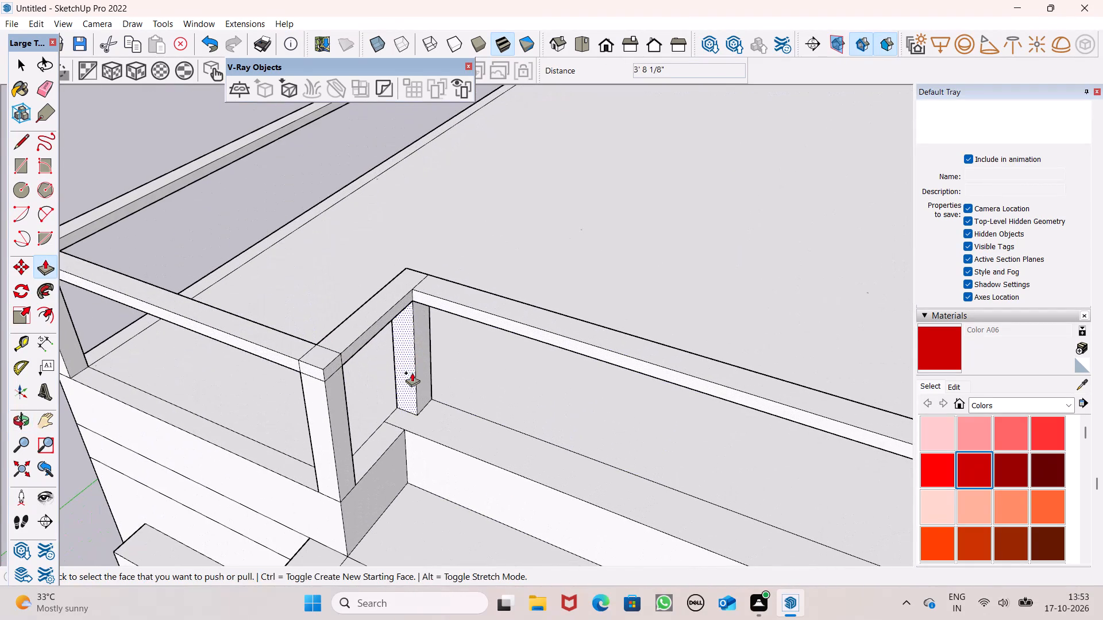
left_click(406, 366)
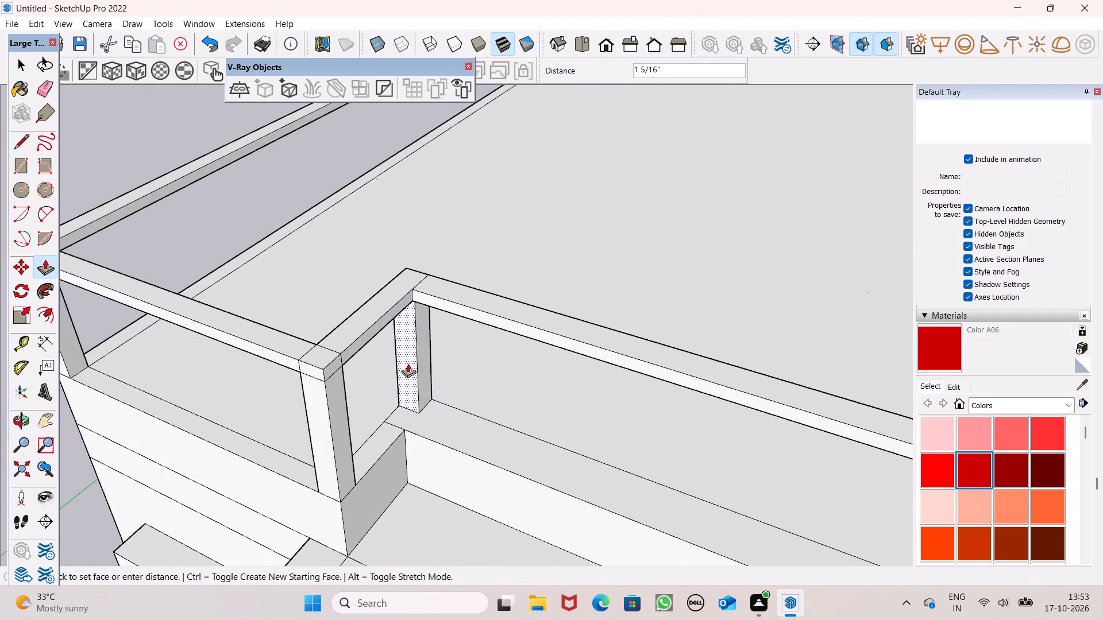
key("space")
Examine the lower roof's open parapet frame and corner posts from the front and side of the building.
scroll(376, 318, "down", 13)
scroll(461, 283, "down", 3)
middle_click_drag(471, 282, 562, 269)
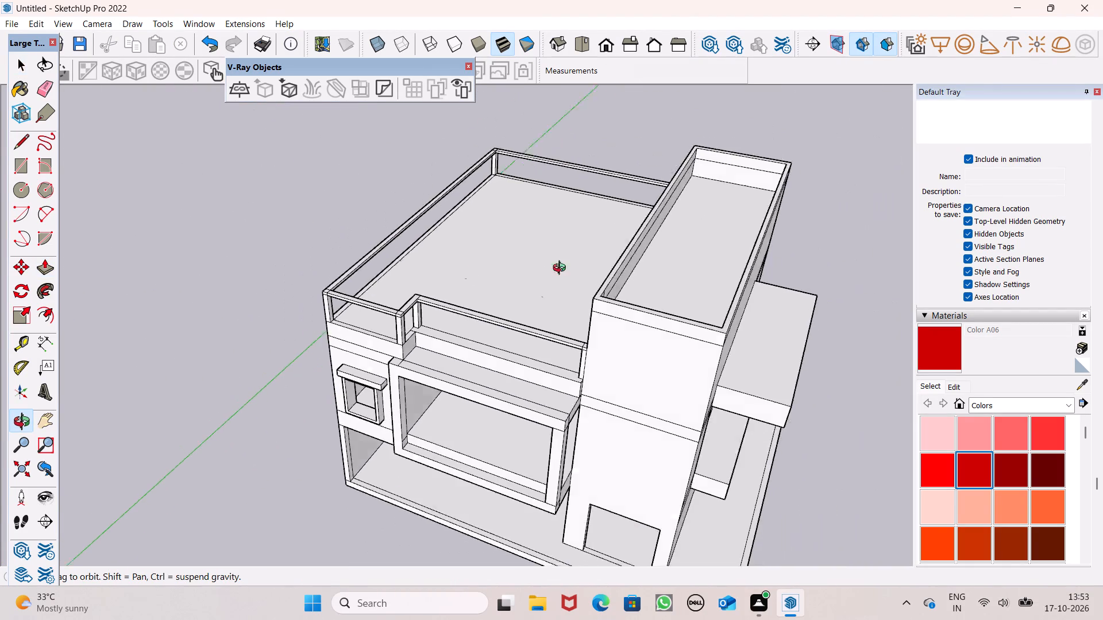
middle_click_drag(562, 269, 734, 214)
middle_click_drag(619, 235, 746, 207)
scroll(374, 238, "up", 1)
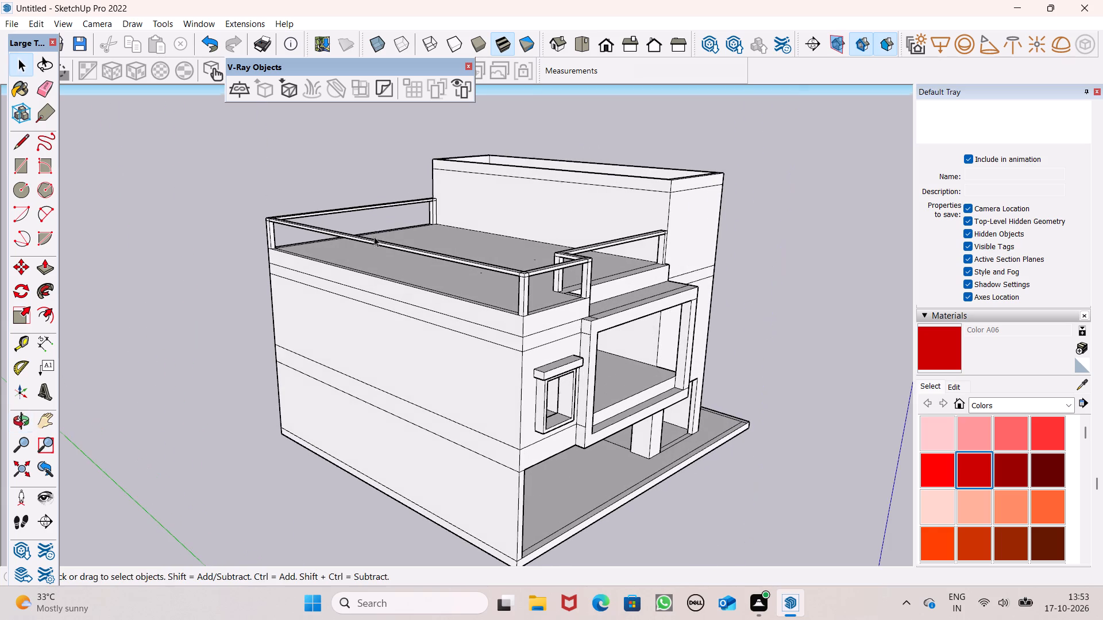
middle_click_drag(562, 239, 187, 275)
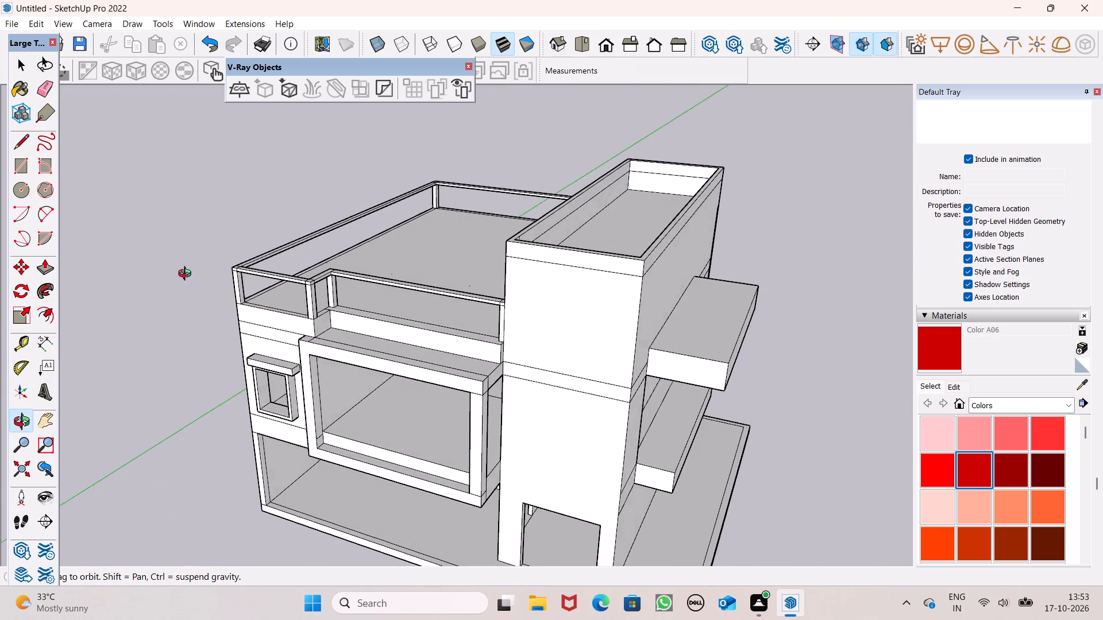
middle_click_drag(187, 275, 377, 270)
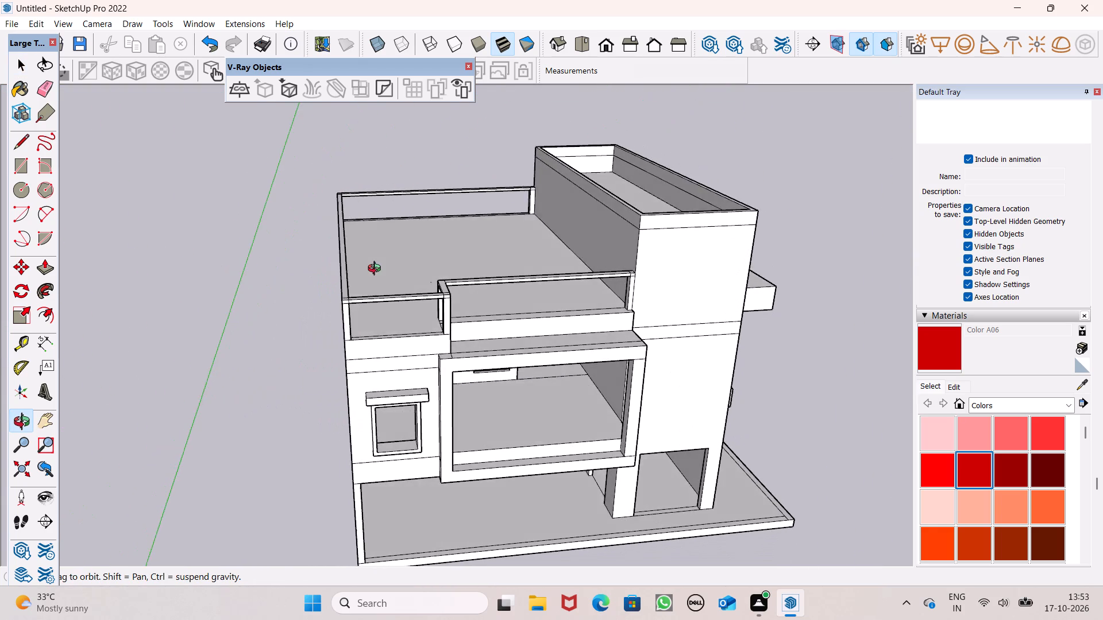
middle_click_drag(377, 270, 547, 215)
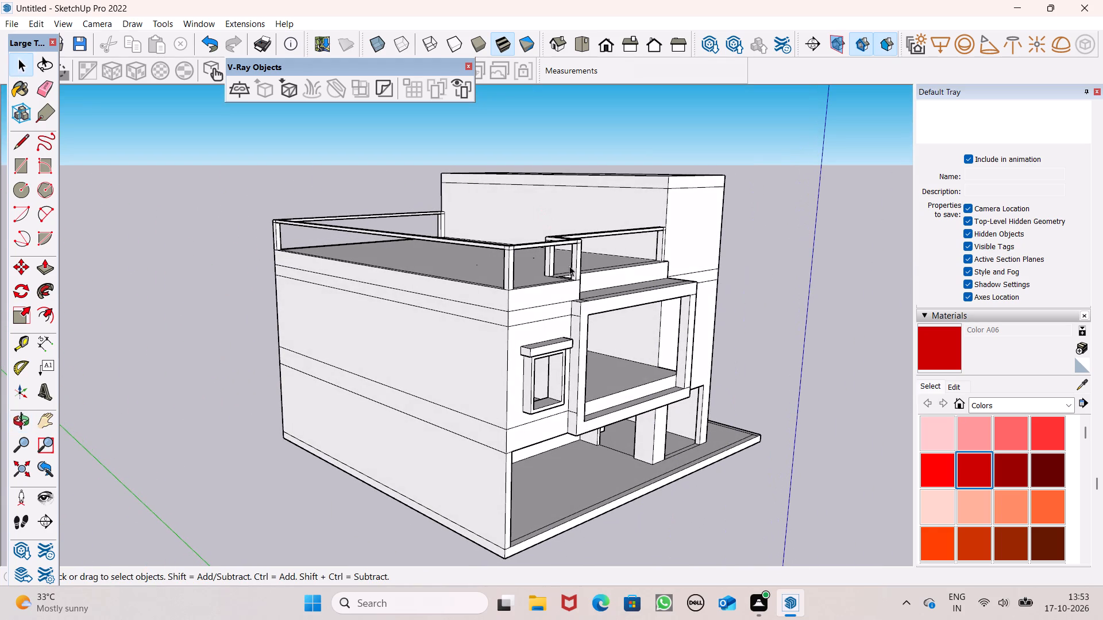
middle_click_drag(506, 294, 468, 331)
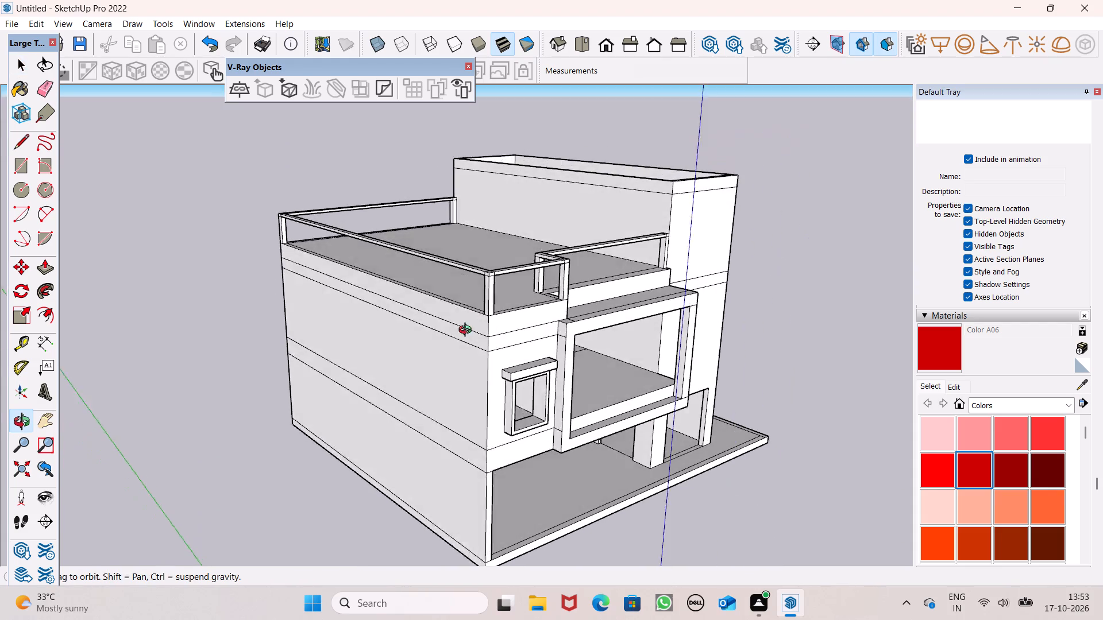
middle_click_drag(468, 331, 454, 345)
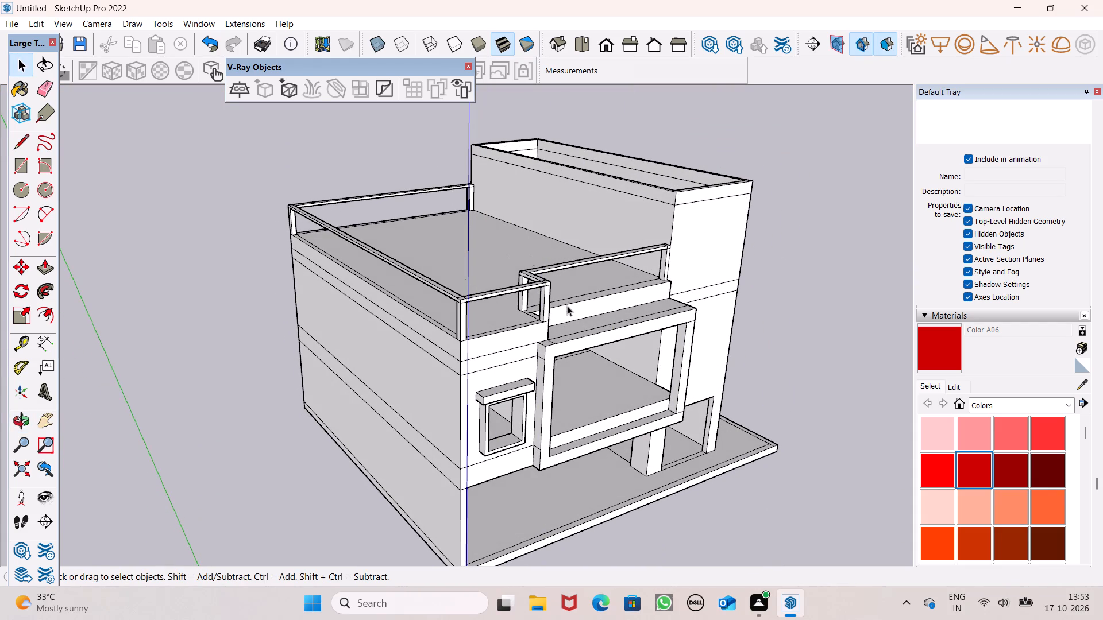
middle_click_drag(564, 329, 400, 375)
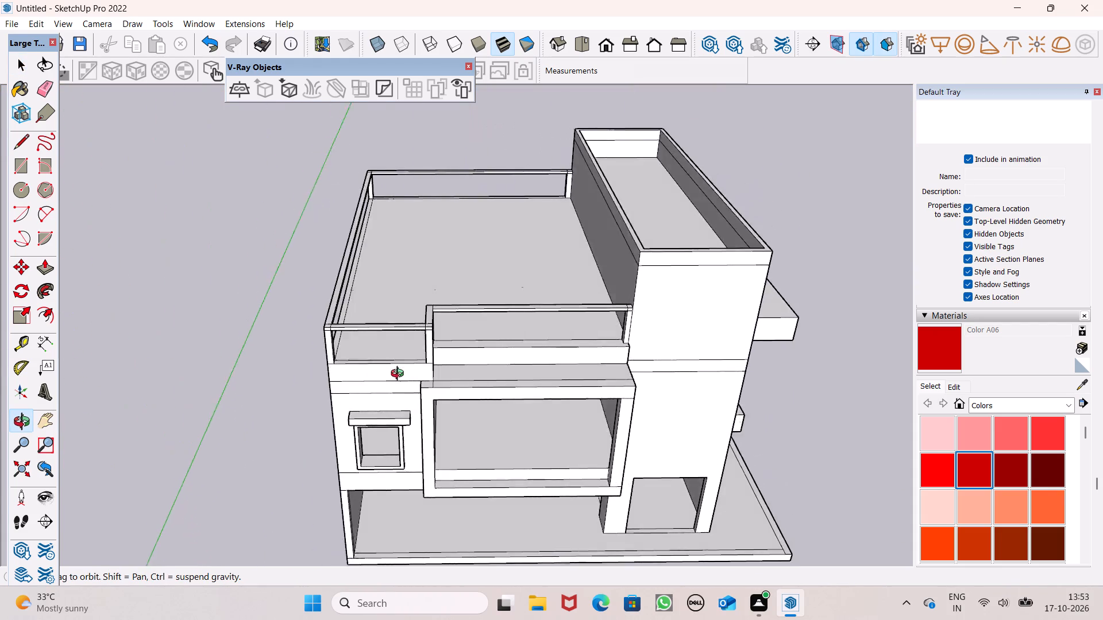
middle_click_drag(400, 375, 333, 374)
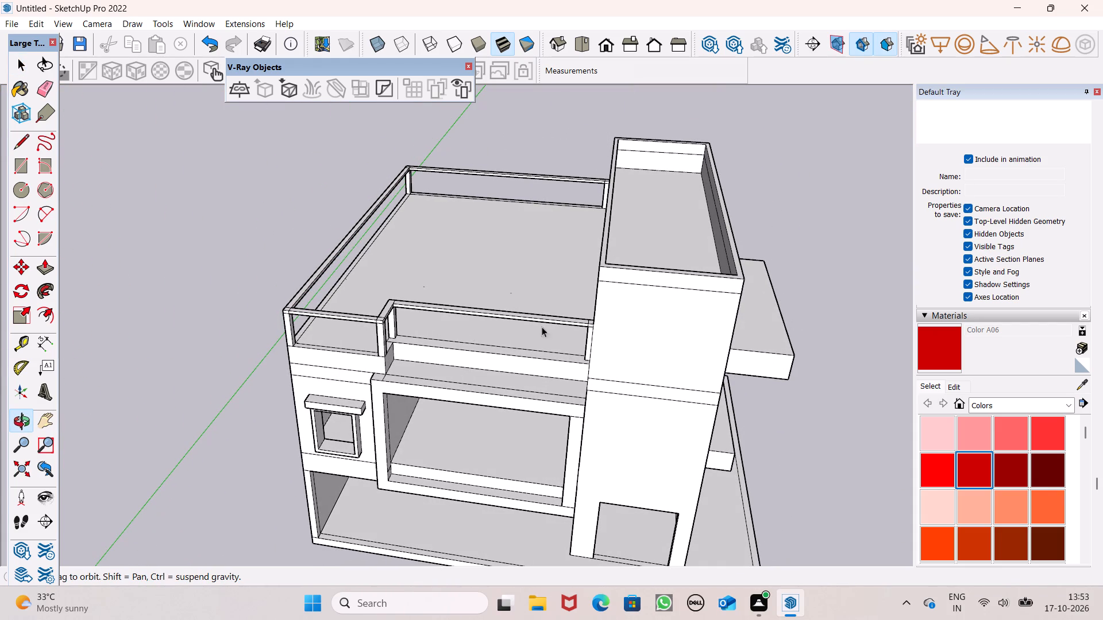
Erase the short seam edge across the base ledge at the inner corner of the front parapet's step.
left_click(37, 92)
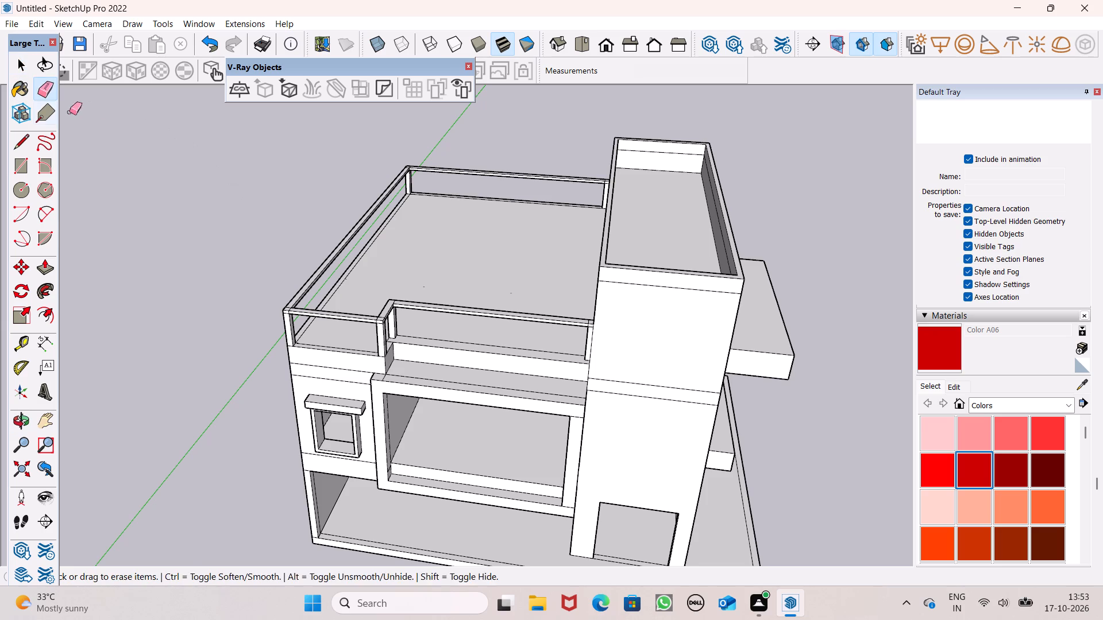
middle_click_drag(217, 208, 811, 239)
scroll(767, 262, "down", 4)
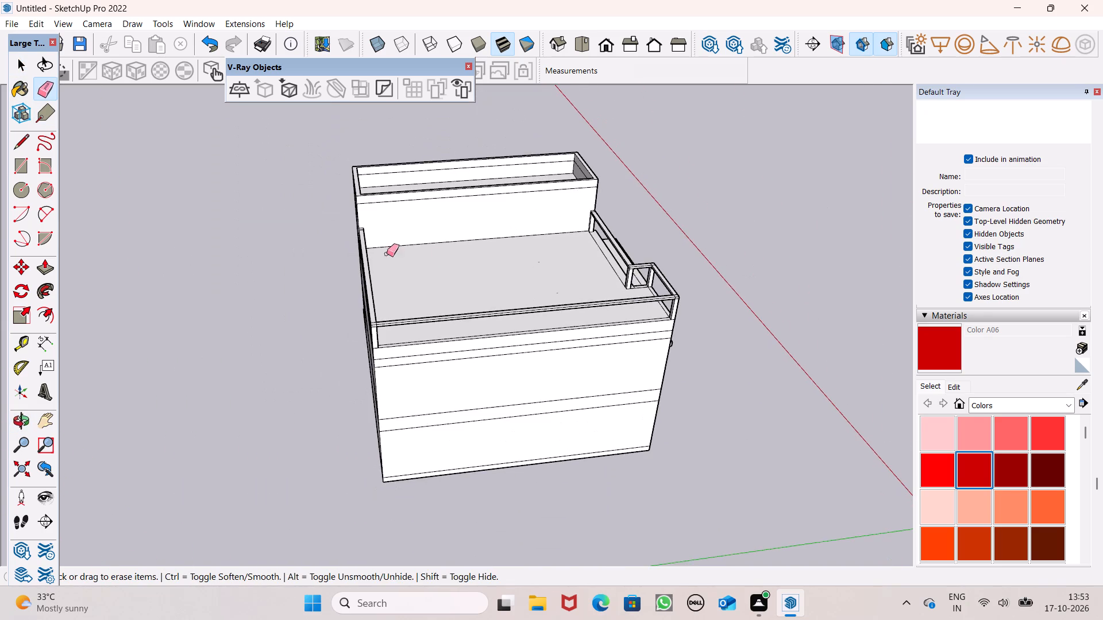
middle_click_drag(385, 259, 440, 357)
scroll(353, 278, "up", 8)
middle_click_drag(373, 245, 479, 146)
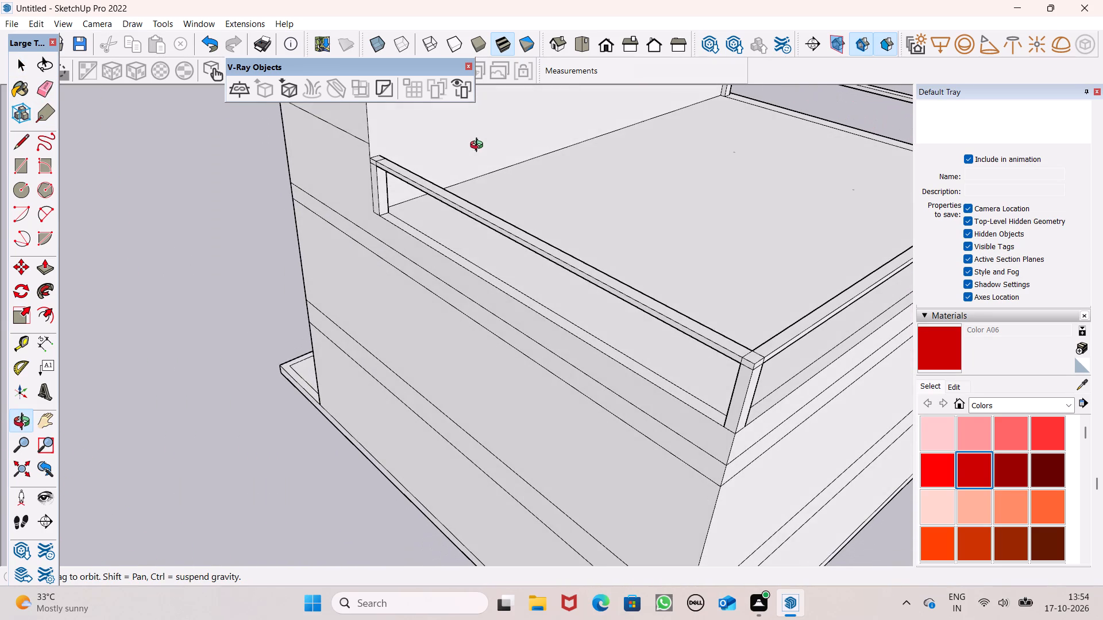
middle_click_drag(479, 146, 492, 146)
scroll(516, 133, "down", 8)
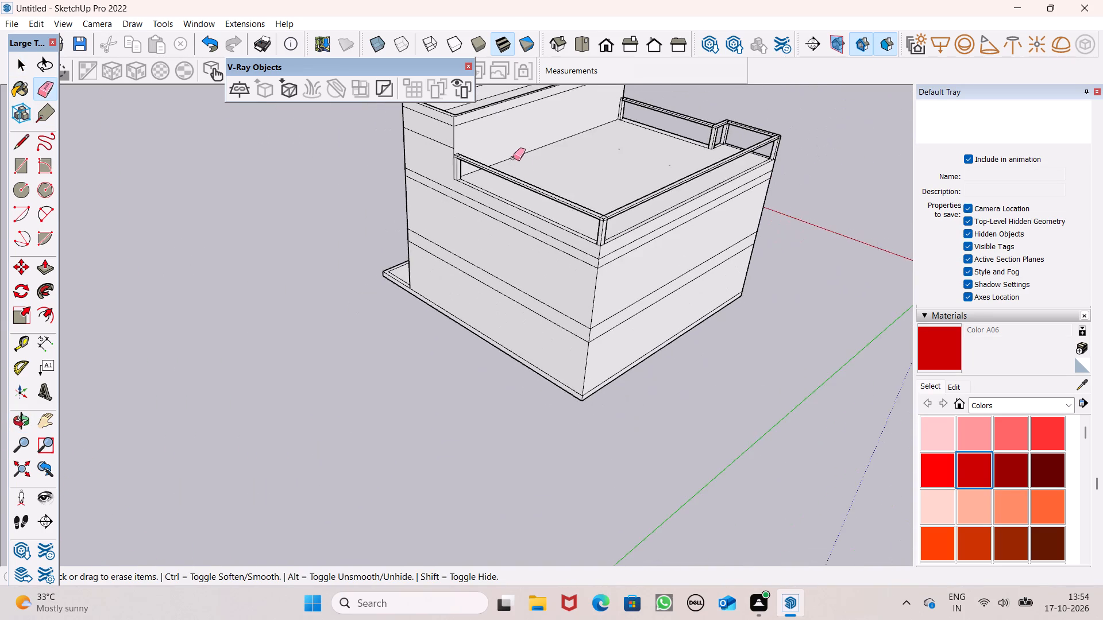
middle_click_drag(609, 208, 261, 261)
middle_click_drag(722, 369, 303, 321)
scroll(508, 315, "down", 4)
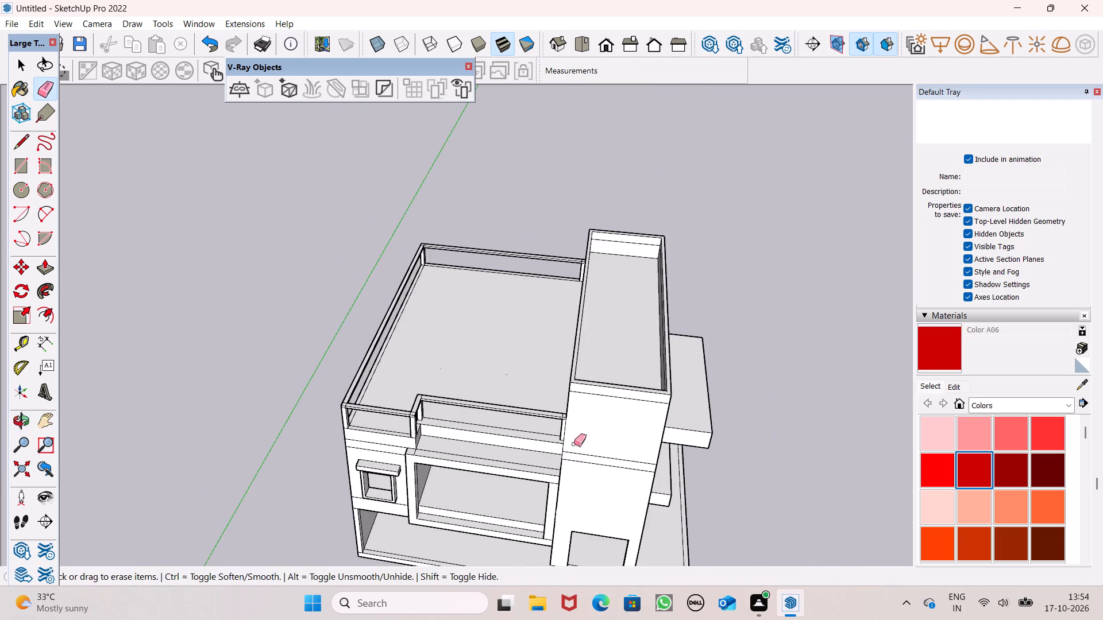
middle_click_drag(565, 456, 468, 408)
scroll(307, 400, "up", 6)
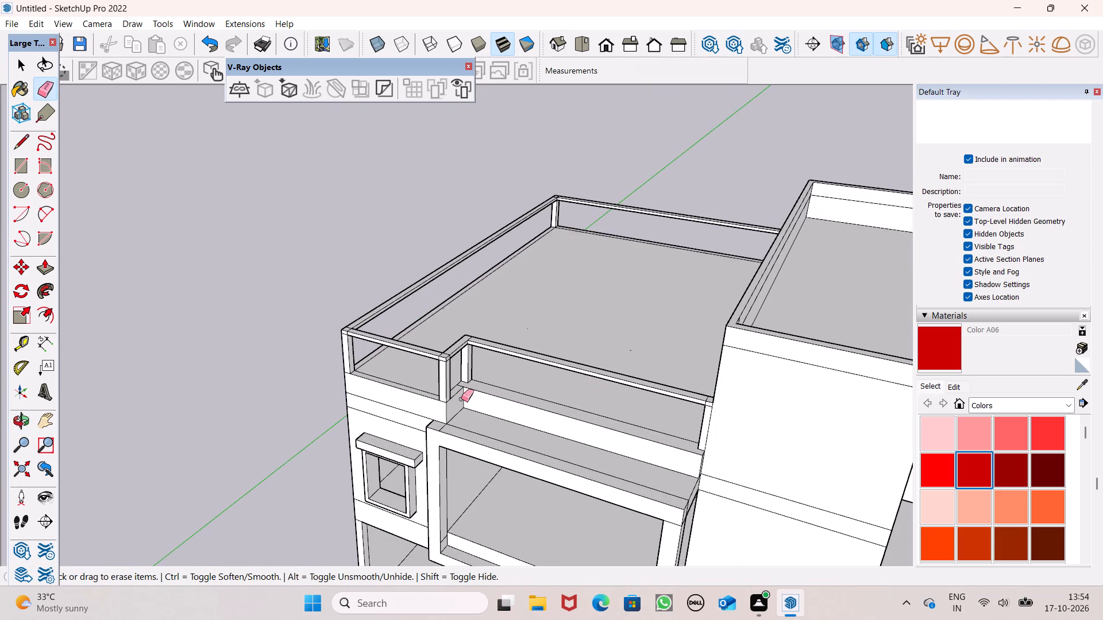
scroll(445, 397, "up", 10)
middle_click_drag(475, 401, 342, 409)
scroll(344, 400, "up", 4)
scroll(414, 367, "up", 3)
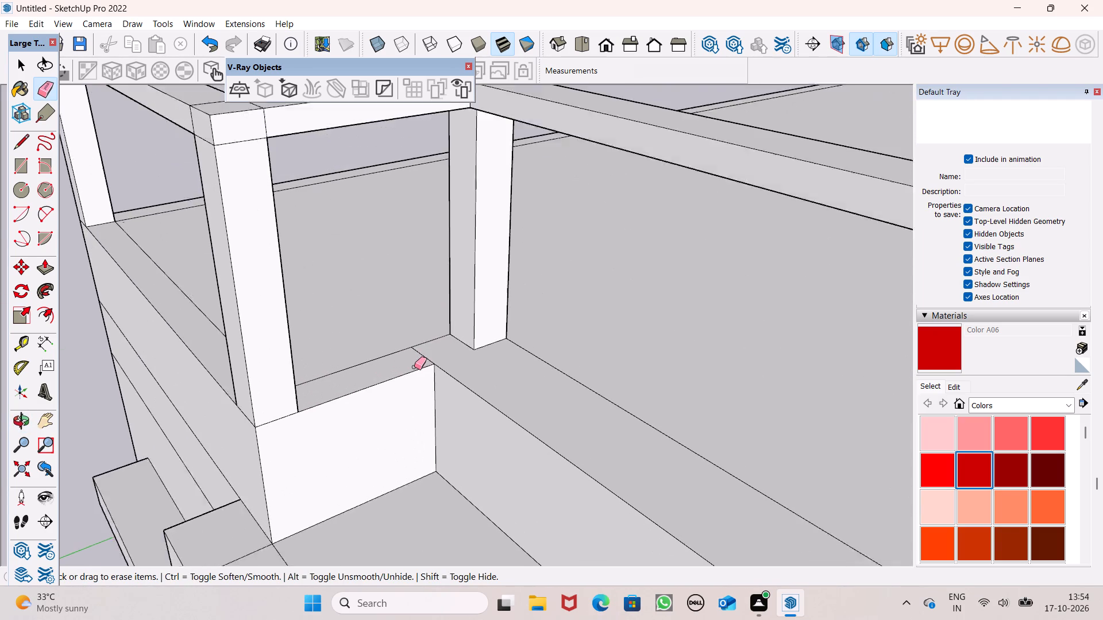
scroll(414, 367, "up", 1)
left_click_drag(426, 349, 422, 358)
Examine the front parapet's open frame, especially the end post where it meets the tower wall.
scroll(464, 320, "down", 6)
middle_click_drag(470, 344, 610, 359)
scroll(564, 308, "down", 3)
middle_click_drag(502, 311, 597, 305)
scroll(385, 244, "down", 5)
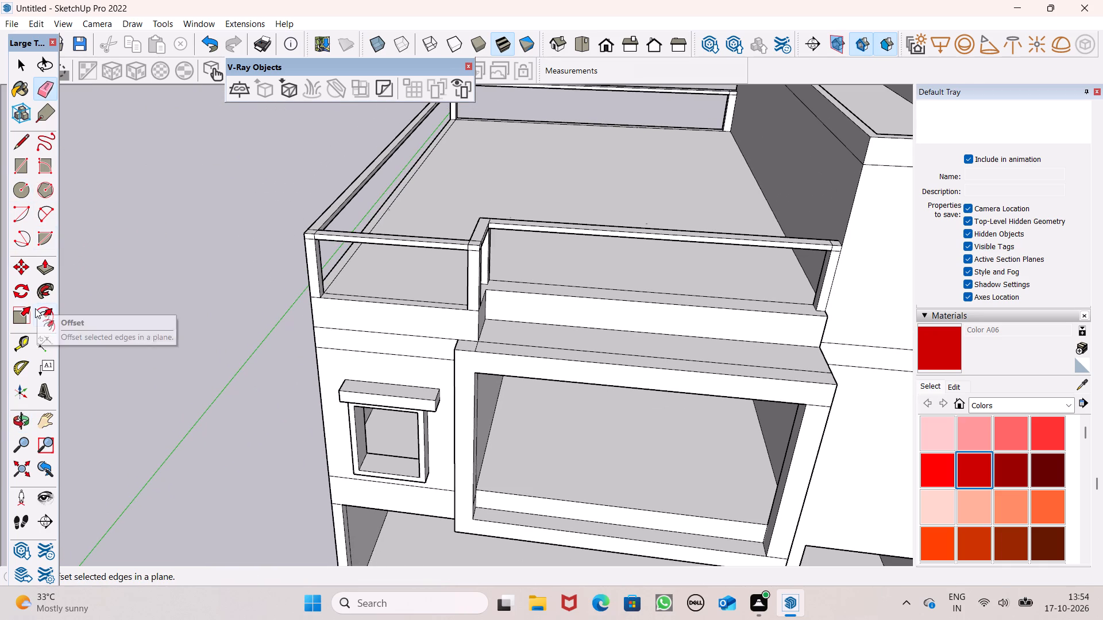
left_click(25, 192)
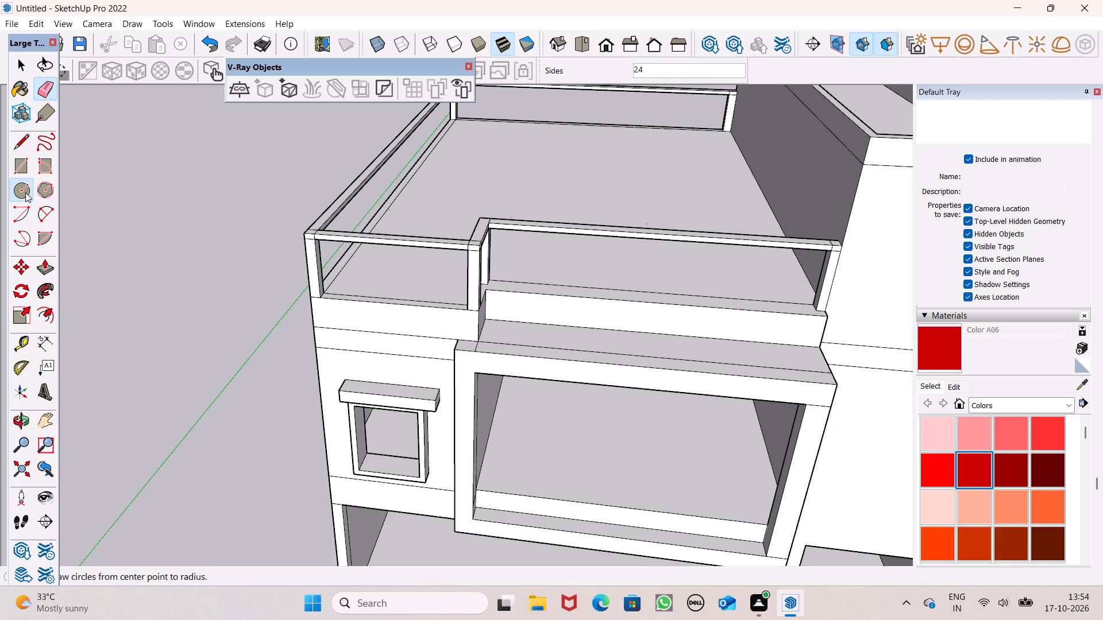
scroll(275, 250, "down", 5)
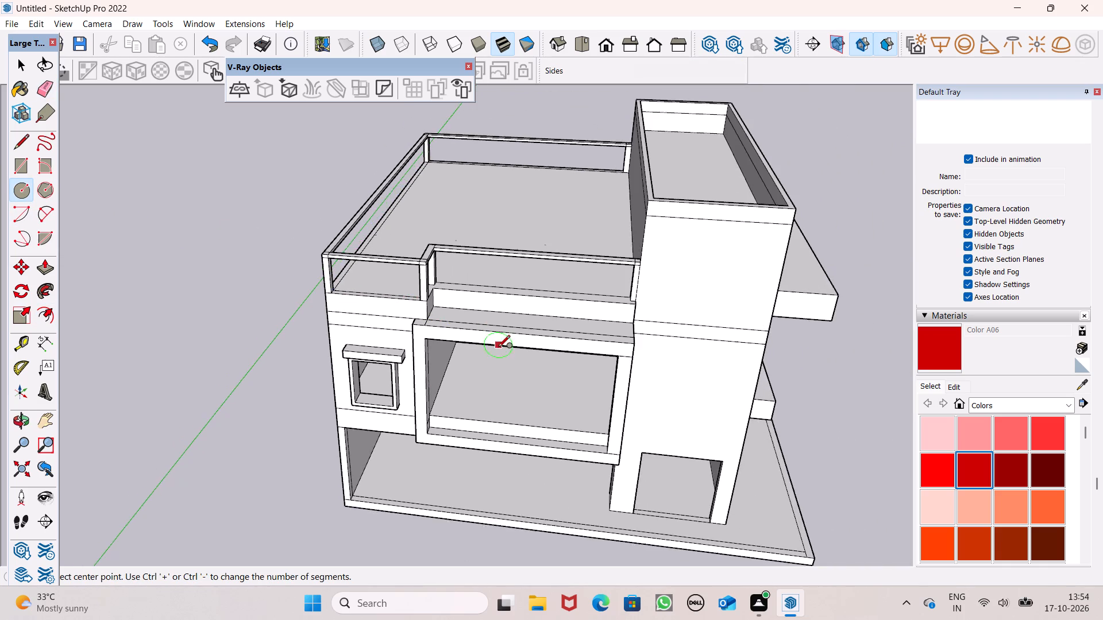
middle_click_drag(497, 349, 745, 296)
scroll(657, 204, "up", 7)
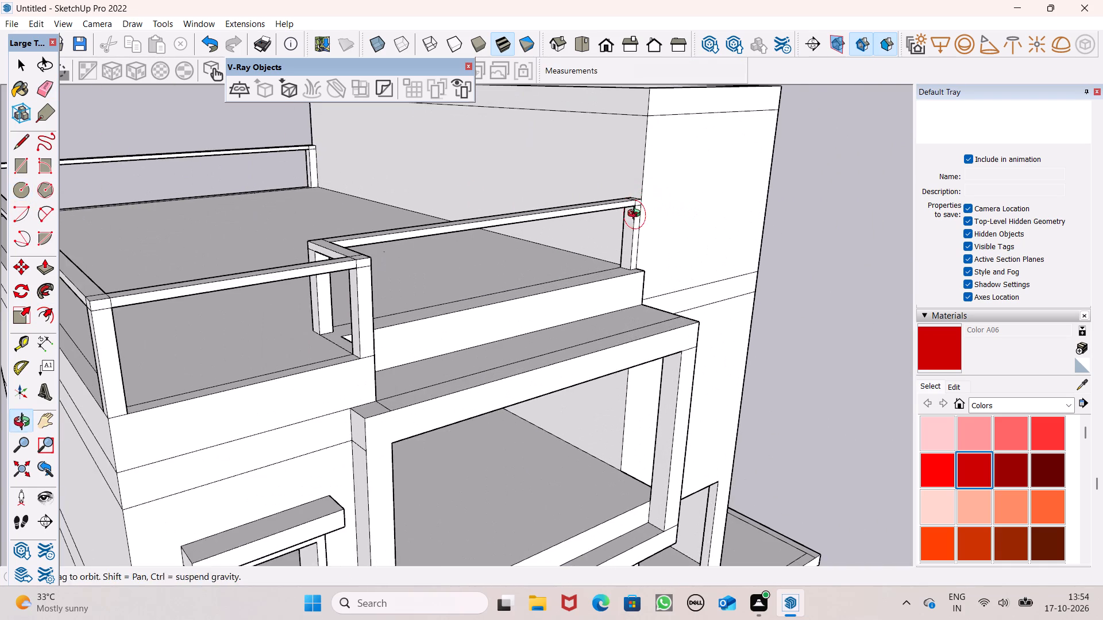
middle_click(637, 215)
scroll(637, 214, "up", 6)
middle_click_drag(581, 283, 677, 260)
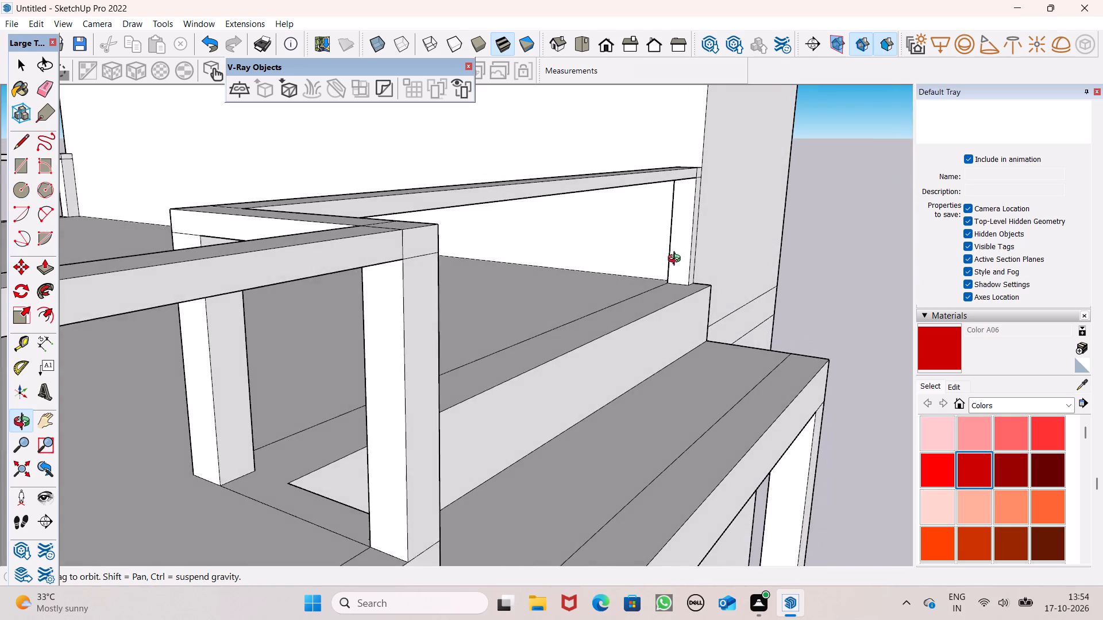
middle_click_drag(677, 260, 677, 261)
scroll(685, 224, "up", 6)
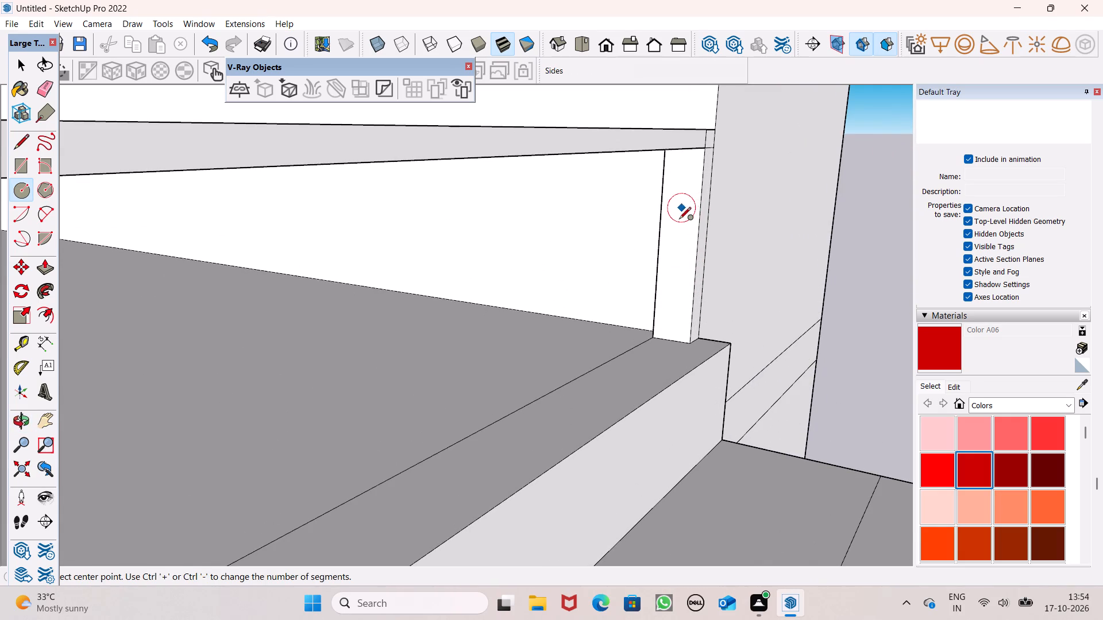
scroll(679, 220, "down", 4)
middle_click_drag(666, 240, 690, 238)
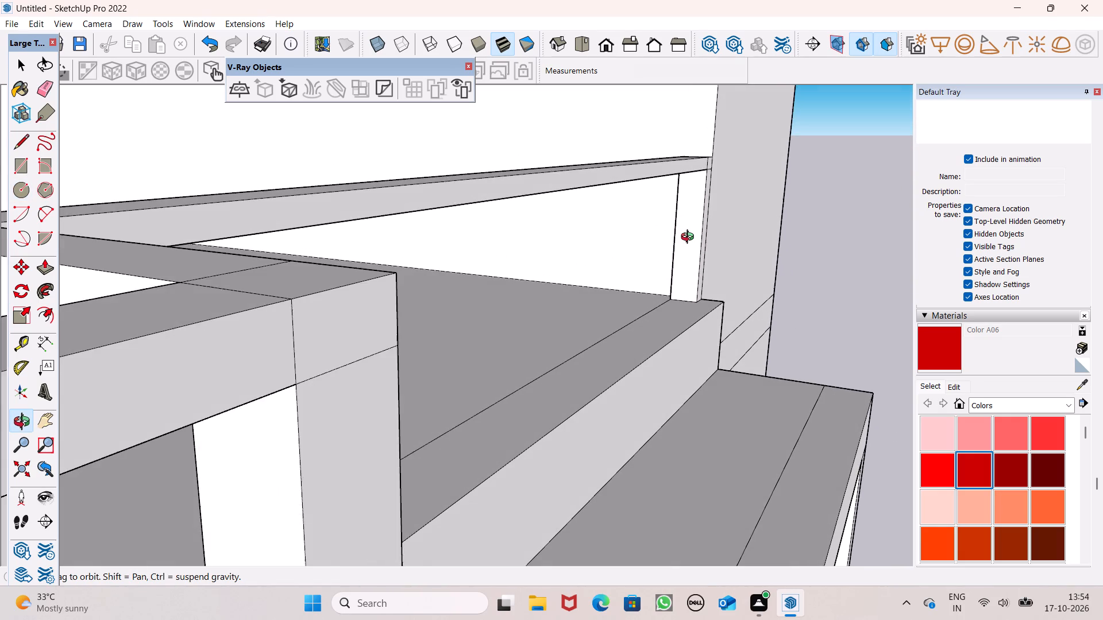
middle_click_drag(690, 238, 684, 223)
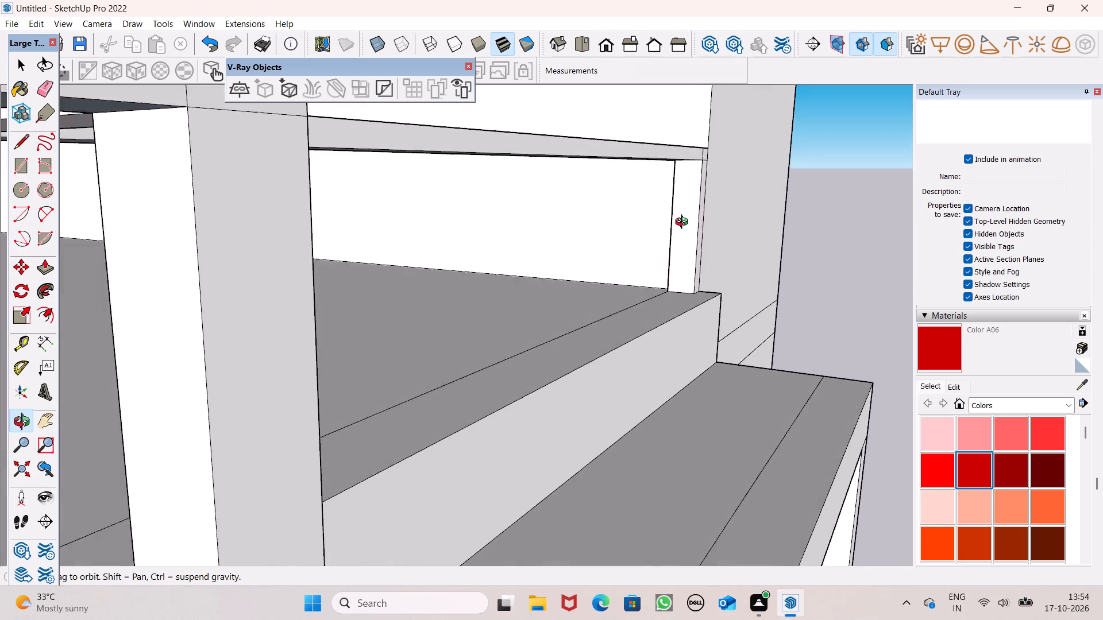
middle_click_drag(684, 223, 686, 235)
middle_click(685, 227)
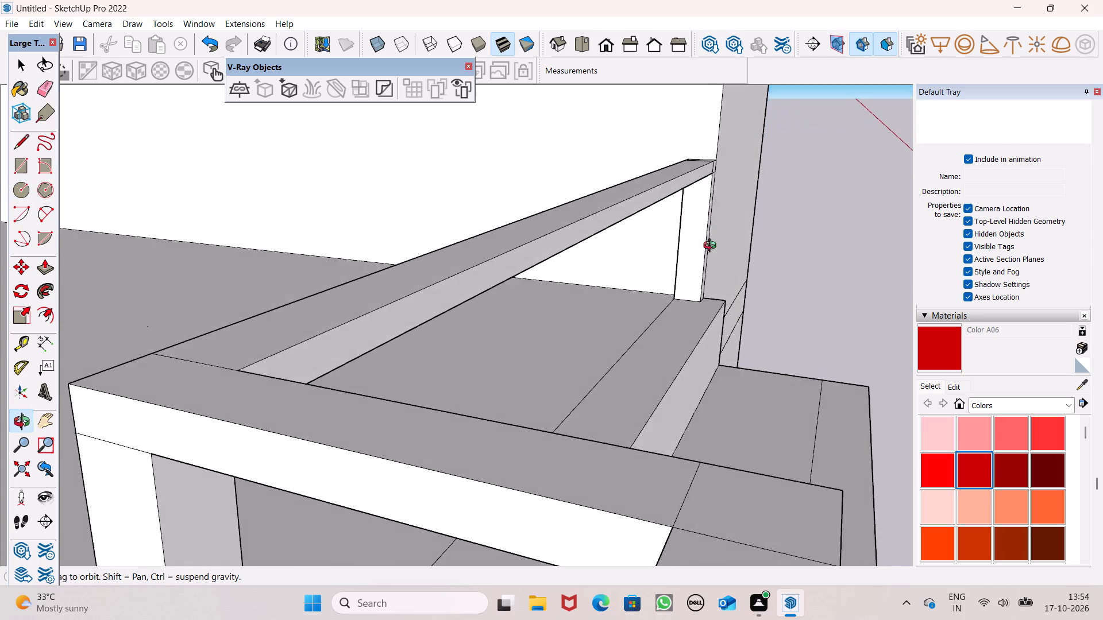
scroll(801, 245, "down", 4)
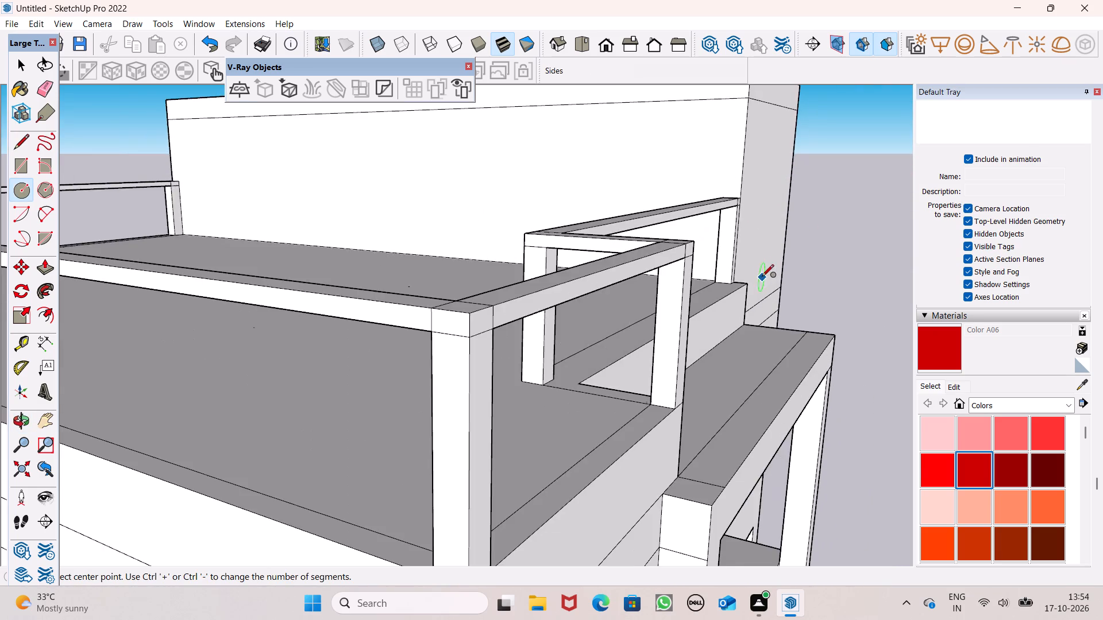
middle_click_drag(770, 271, 766, 222)
scroll(736, 179, "up", 6)
middle_click_drag(678, 245, 684, 267)
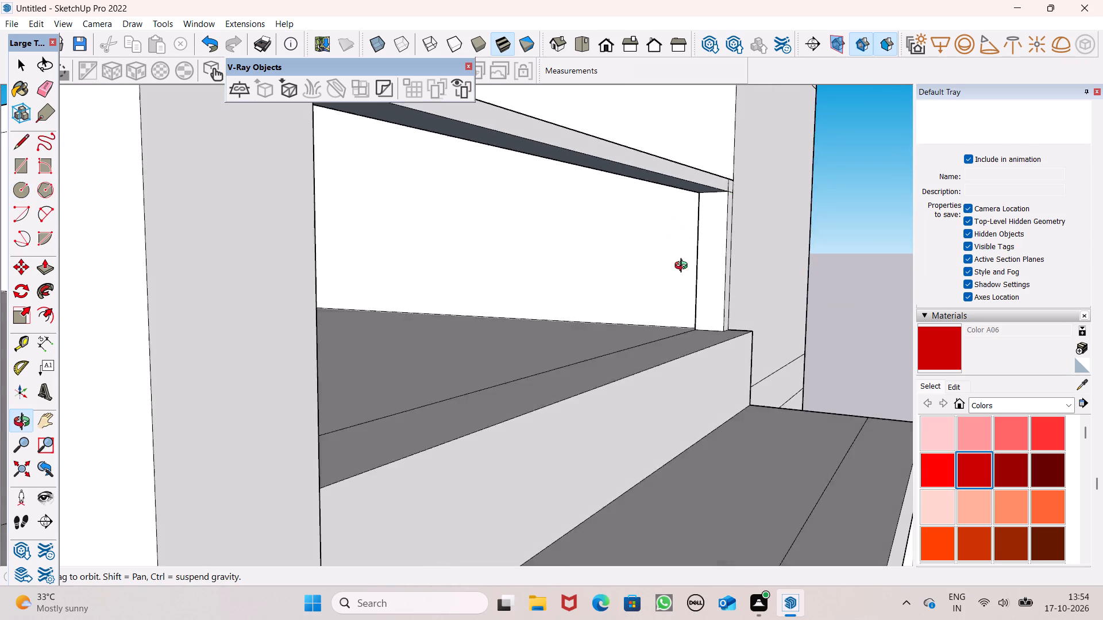
middle_click_drag(684, 267, 693, 290)
scroll(722, 263, "up", 2)
middle_click_drag(747, 286, 759, 259)
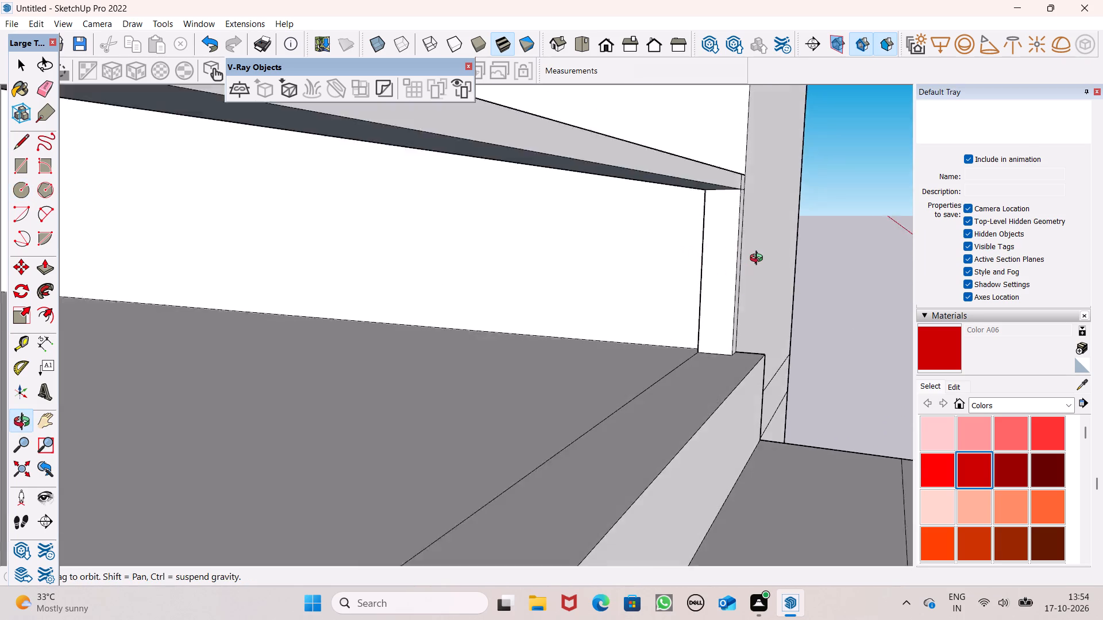
middle_click_drag(759, 259, 761, 258)
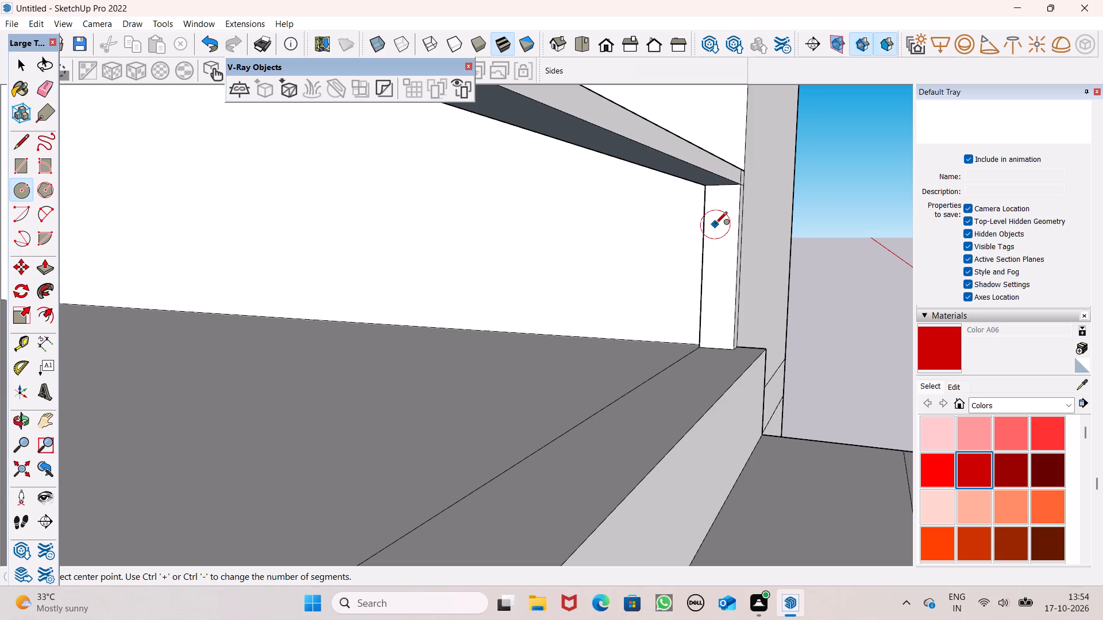
scroll(695, 214, "down", 5)
middle_click_drag(693, 242, 553, 313)
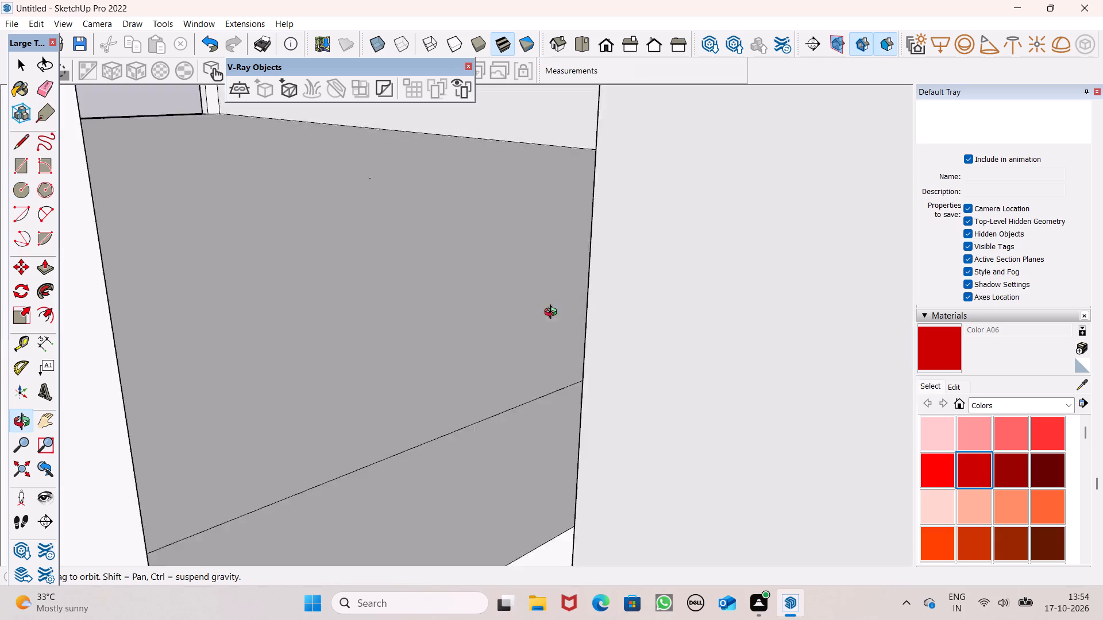
scroll(543, 316, "down", 1)
middle_click_drag(553, 313, 529, 320)
key("space")
key("space")
scroll(466, 247, "down", 16)
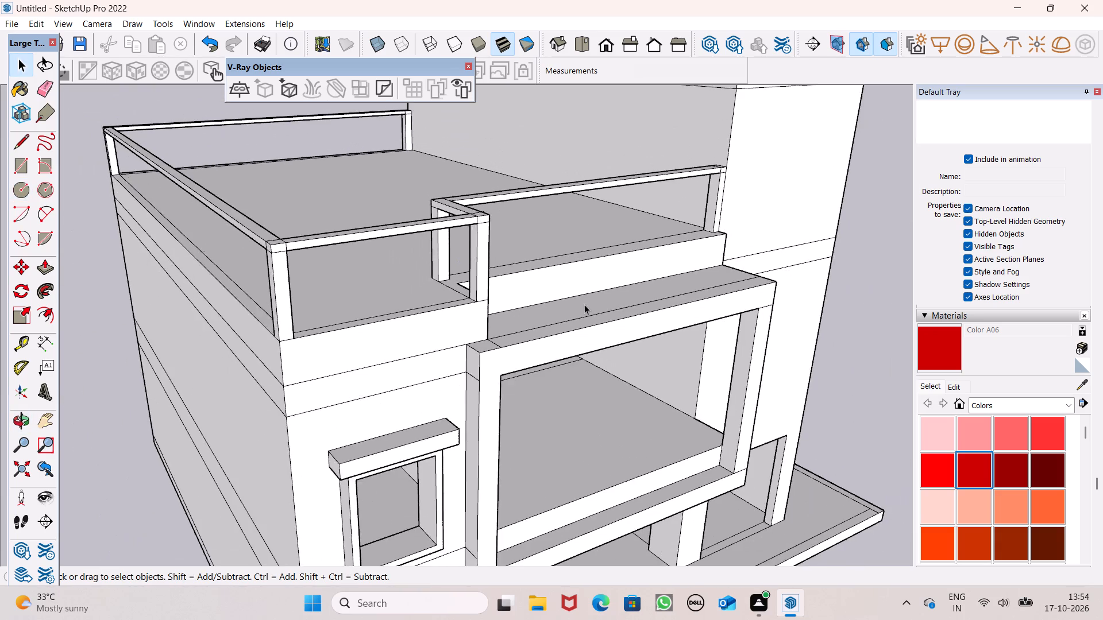
Draw a slanted line about 2' 3 5/8" up the recessed front parapet's base, continued about 5' 4 13/16" to the top band's upper front edge.
middle_click_drag(629, 317, 520, 392)
scroll(699, 332, "down", 1)
middle_click_drag(714, 362, 646, 409)
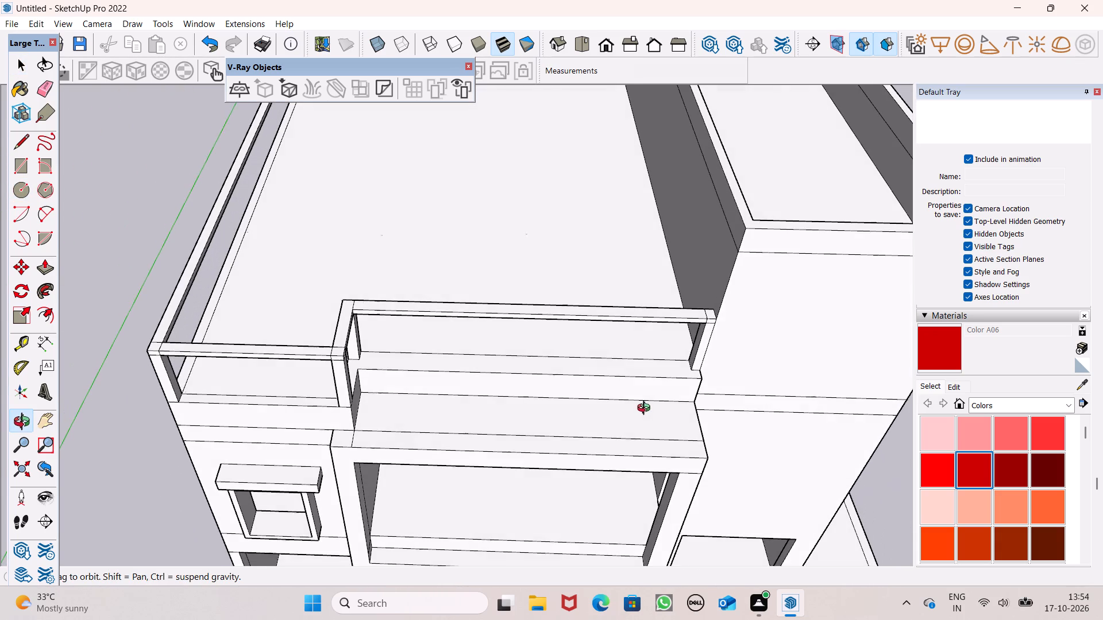
middle_click_drag(646, 409, 649, 406)
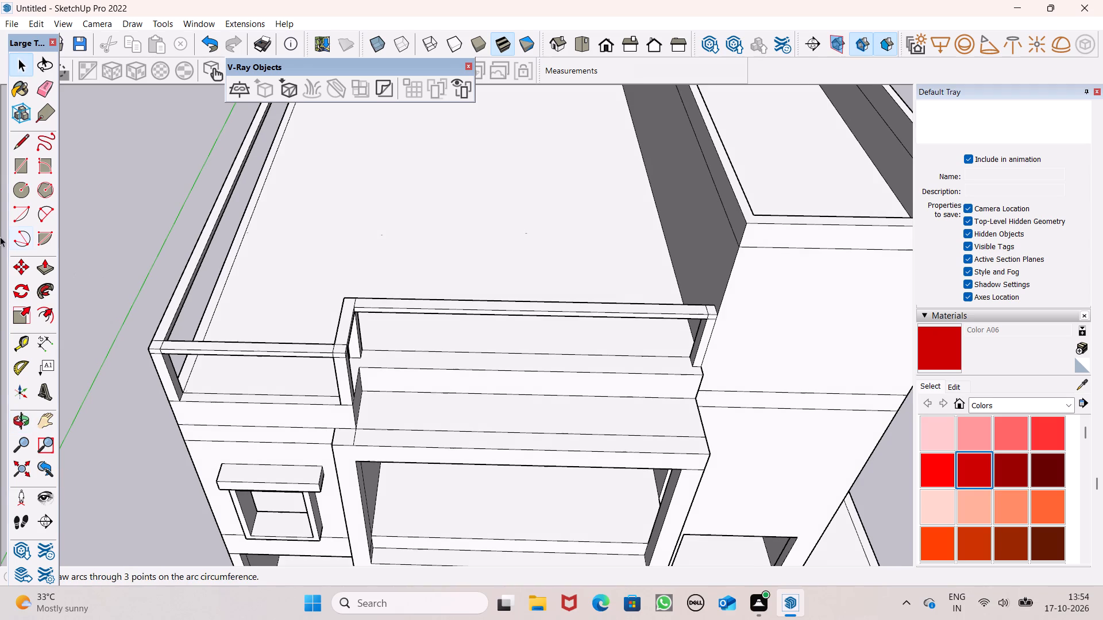
left_click(21, 146)
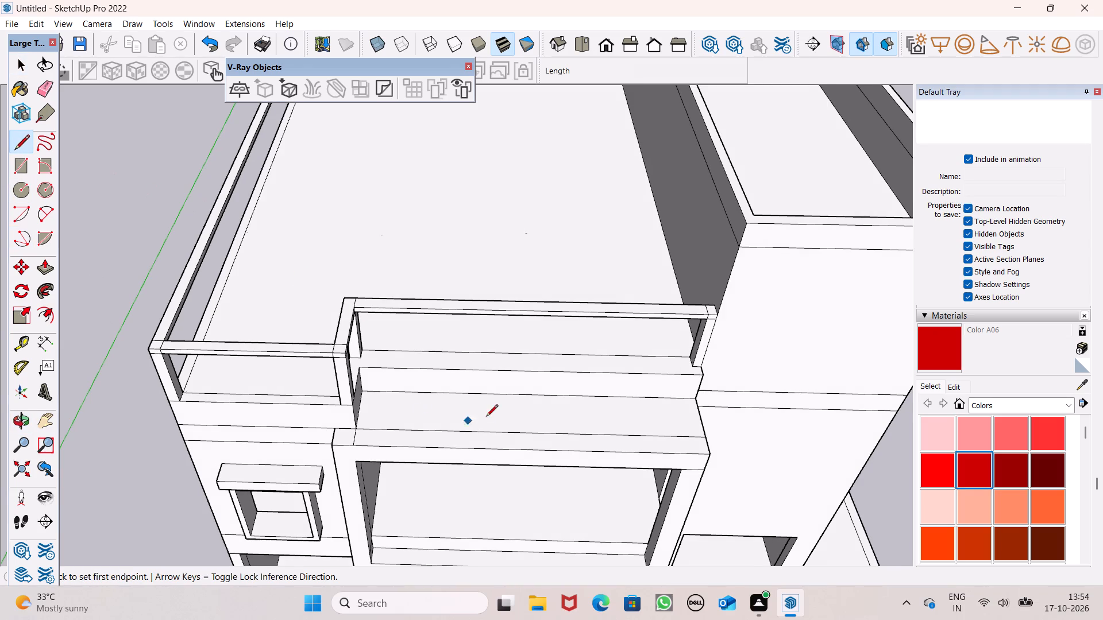
scroll(543, 377, "down", 2)
middle_click_drag(537, 432, 505, 458)
middle_click_drag(483, 420, 495, 421)
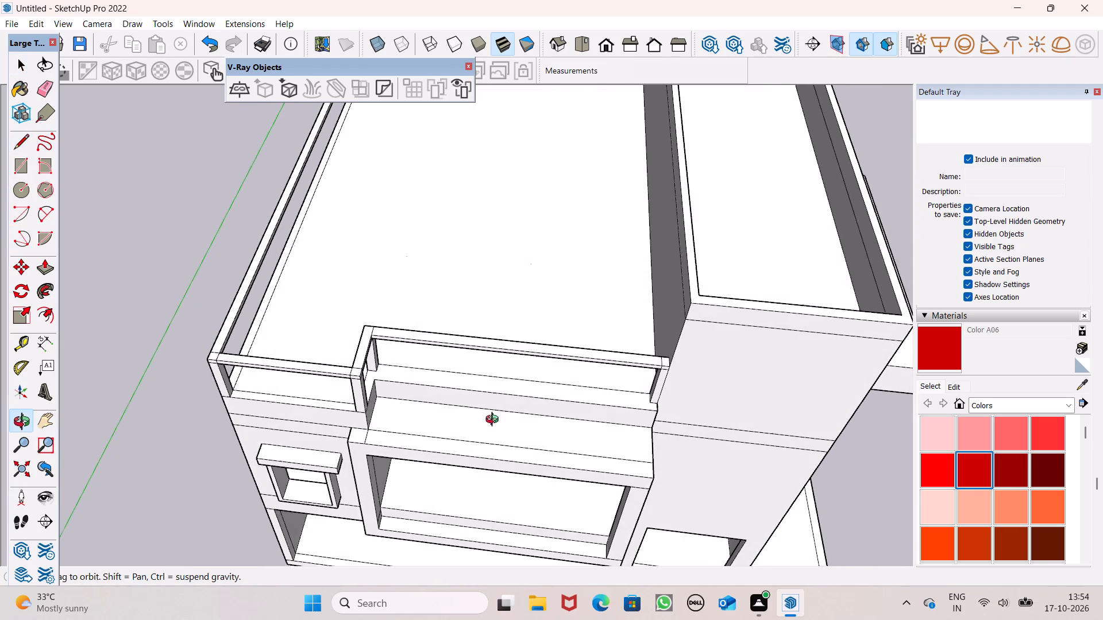
middle_click_drag(495, 421, 496, 396)
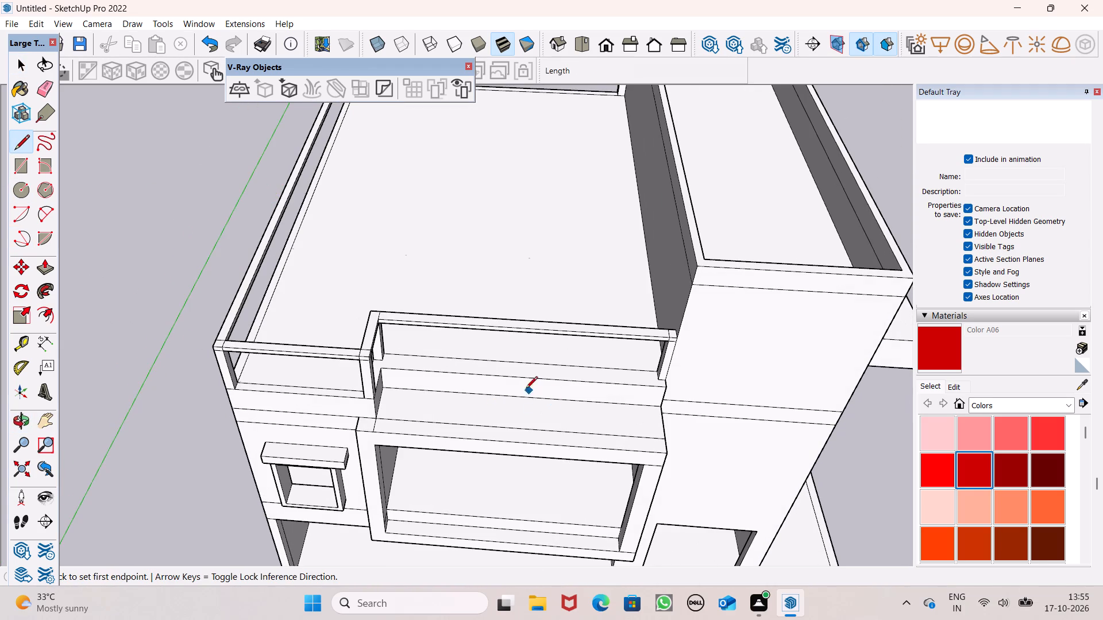
scroll(583, 389, "up", 3)
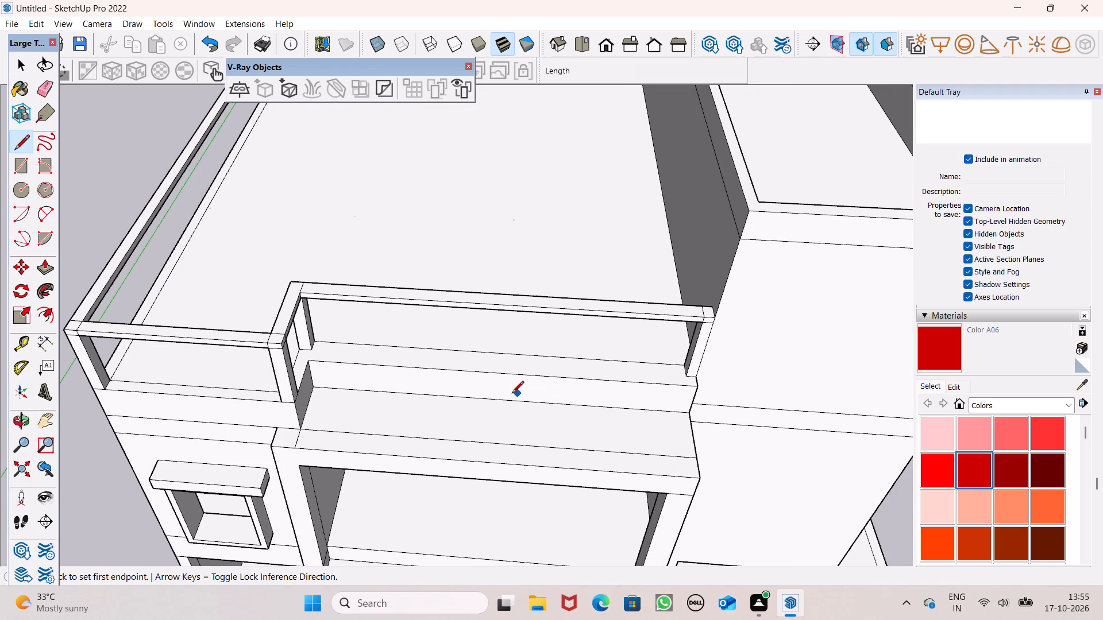
left_click_drag(476, 397, 481, 394)
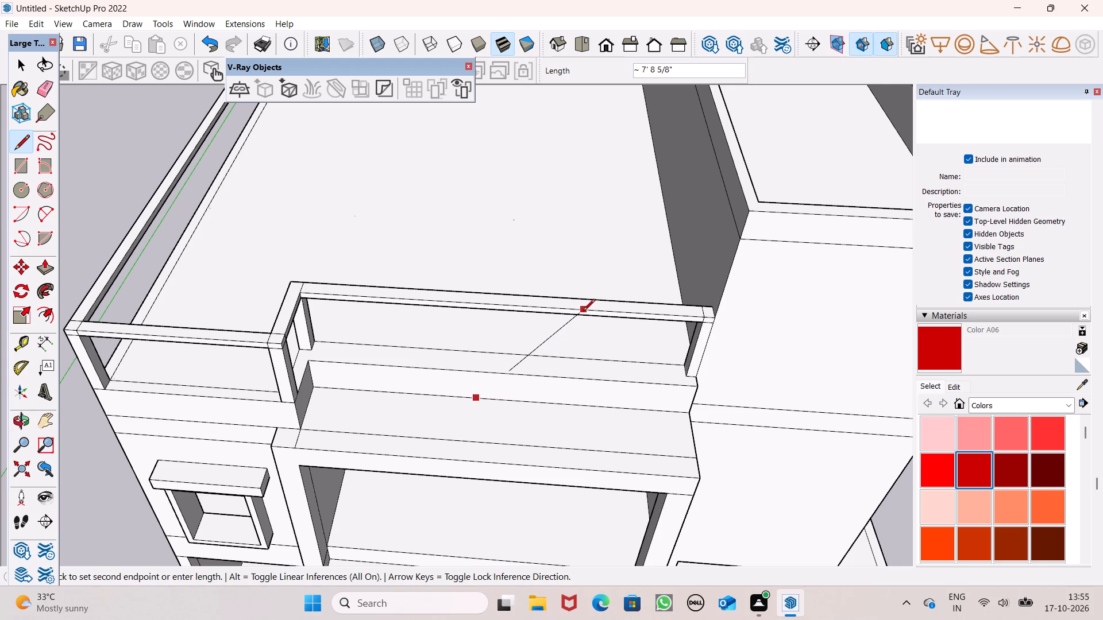
left_click(507, 373)
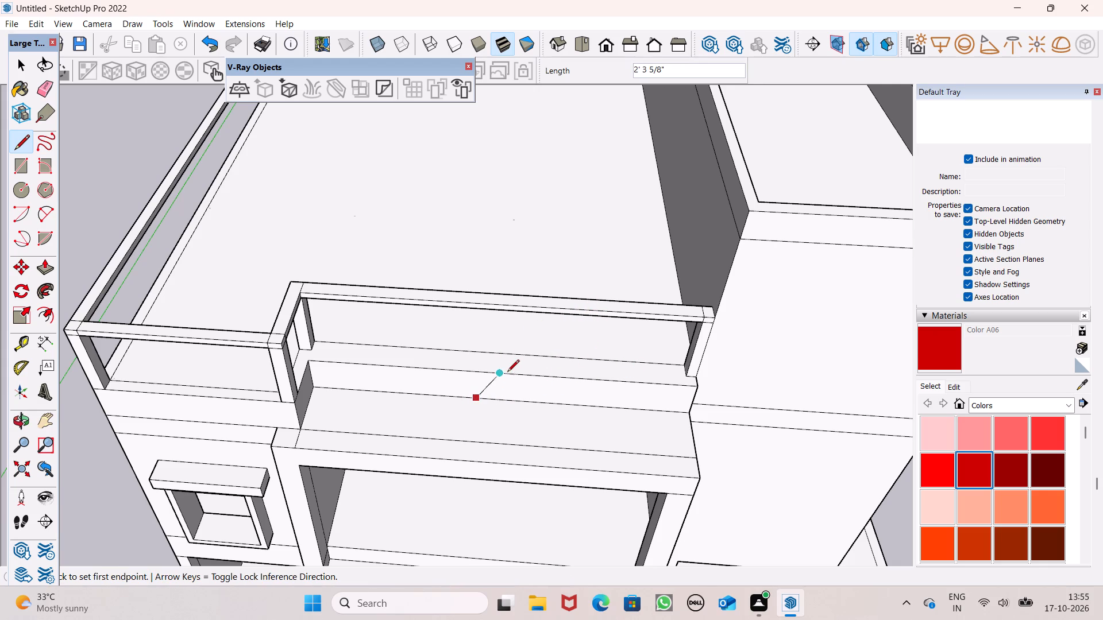
left_click(502, 375)
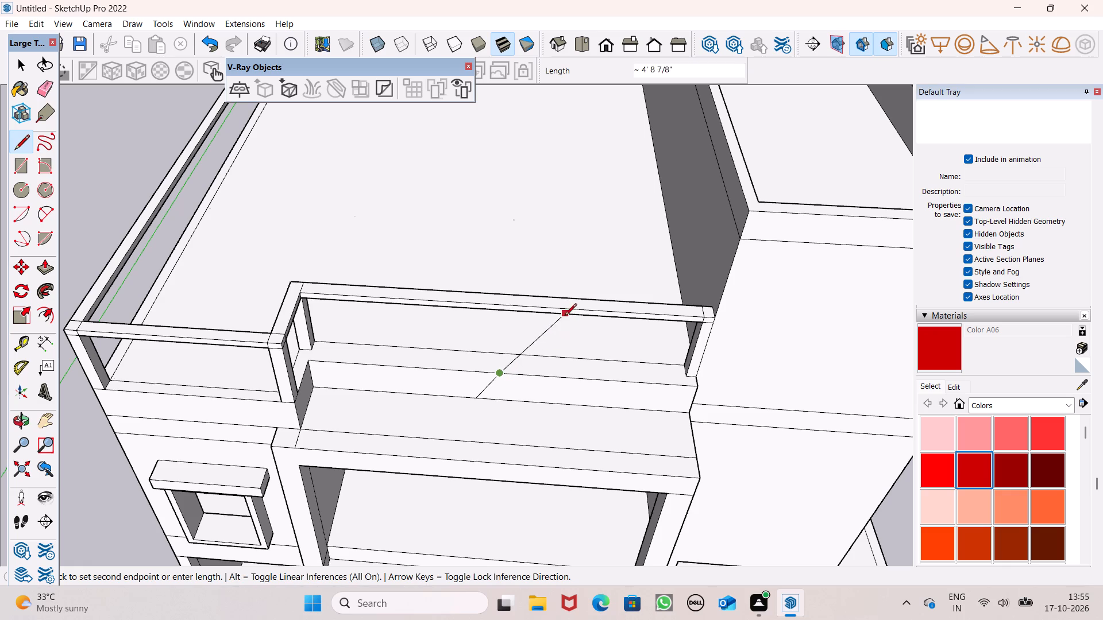
middle_click_drag(576, 309, 575, 277)
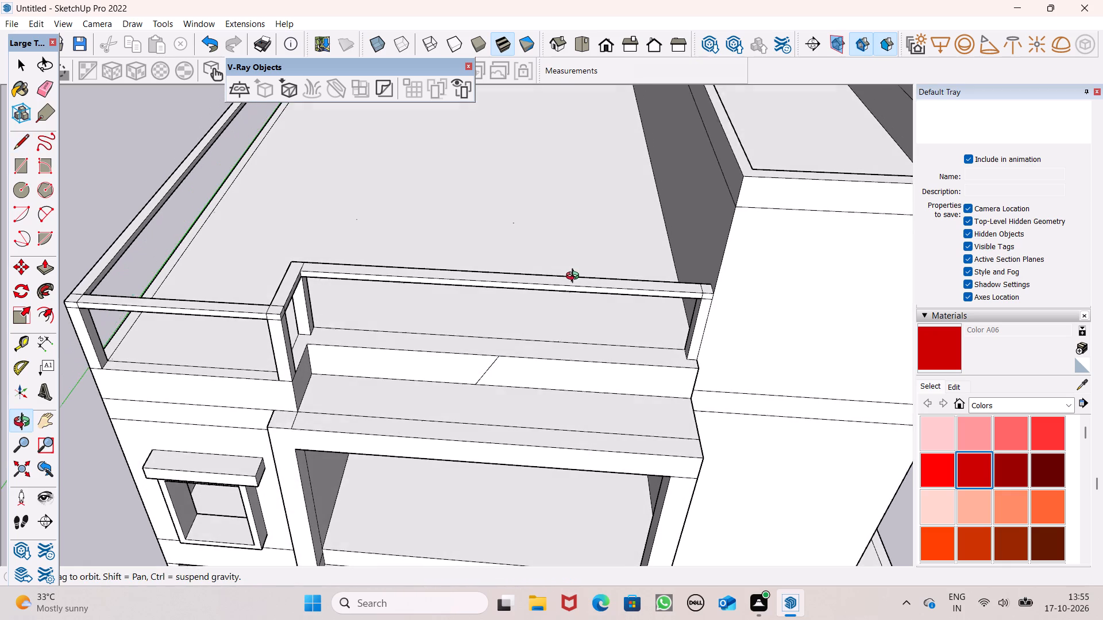
middle_click_drag(575, 277, 577, 275)
scroll(595, 292, "up", 4)
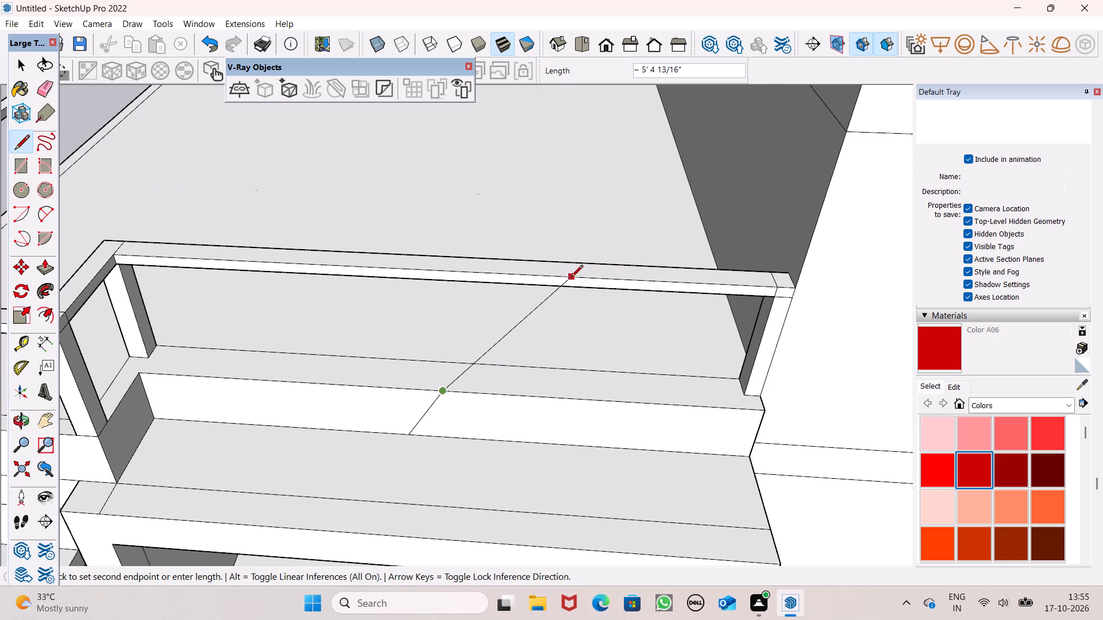
left_click(571, 277)
key("space")
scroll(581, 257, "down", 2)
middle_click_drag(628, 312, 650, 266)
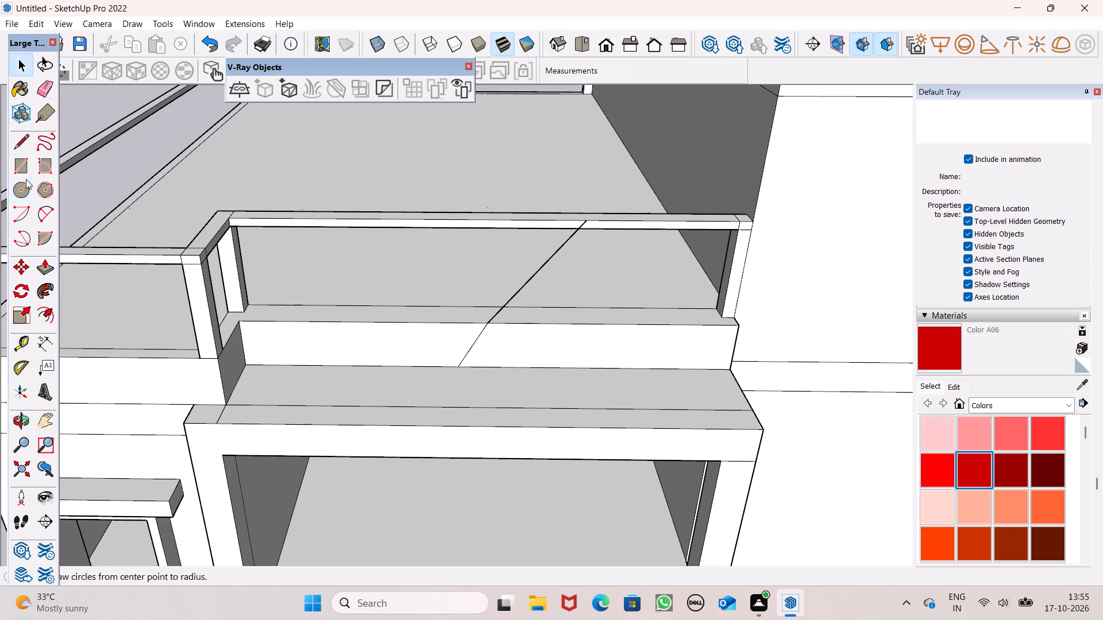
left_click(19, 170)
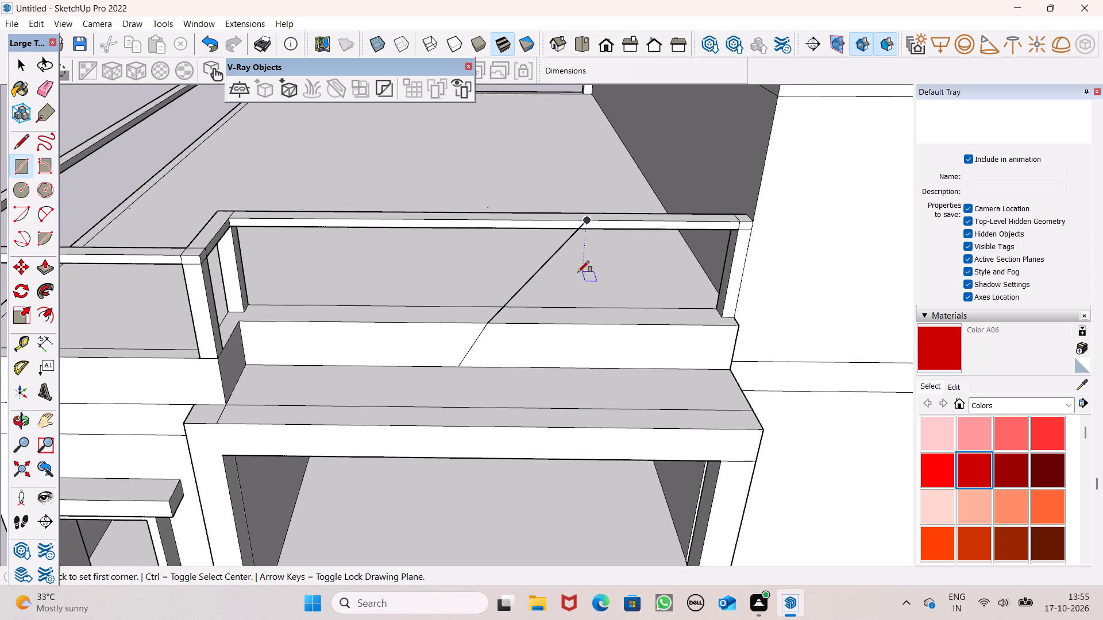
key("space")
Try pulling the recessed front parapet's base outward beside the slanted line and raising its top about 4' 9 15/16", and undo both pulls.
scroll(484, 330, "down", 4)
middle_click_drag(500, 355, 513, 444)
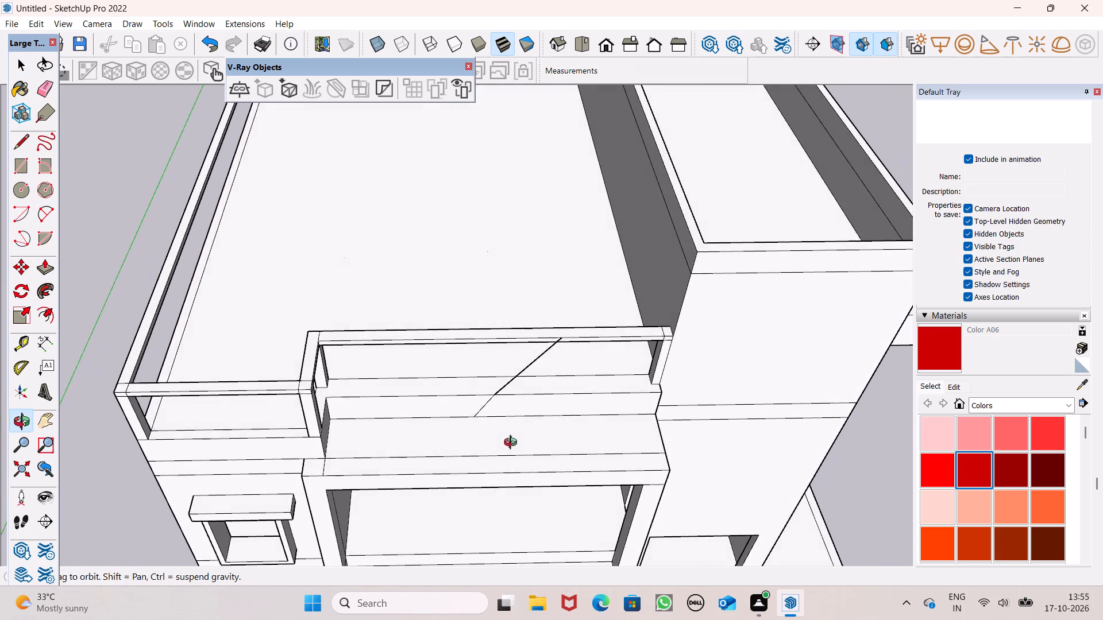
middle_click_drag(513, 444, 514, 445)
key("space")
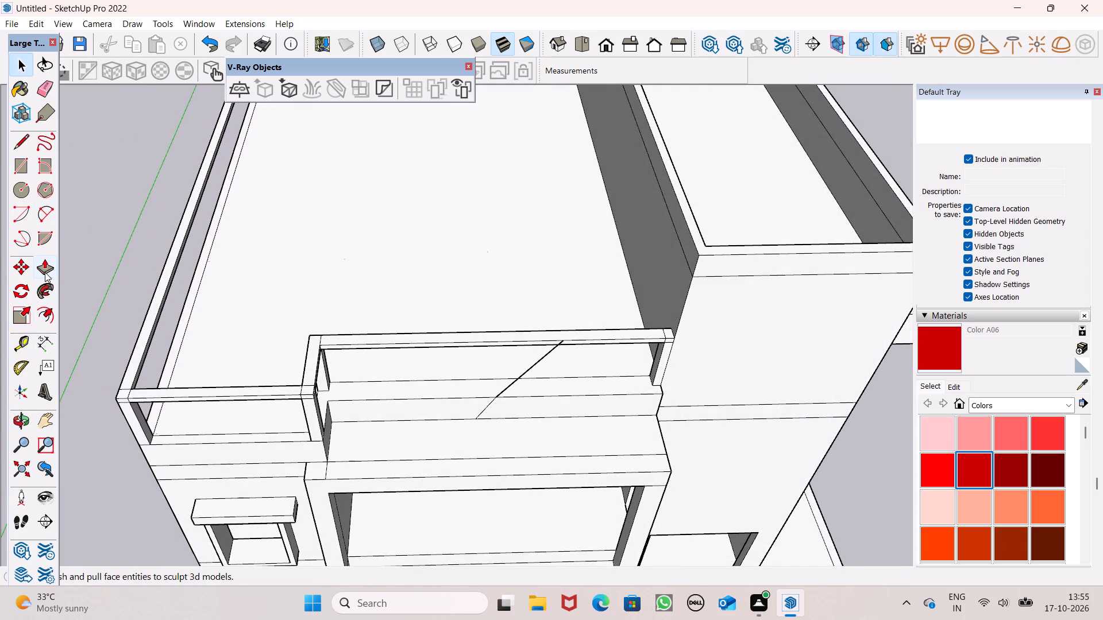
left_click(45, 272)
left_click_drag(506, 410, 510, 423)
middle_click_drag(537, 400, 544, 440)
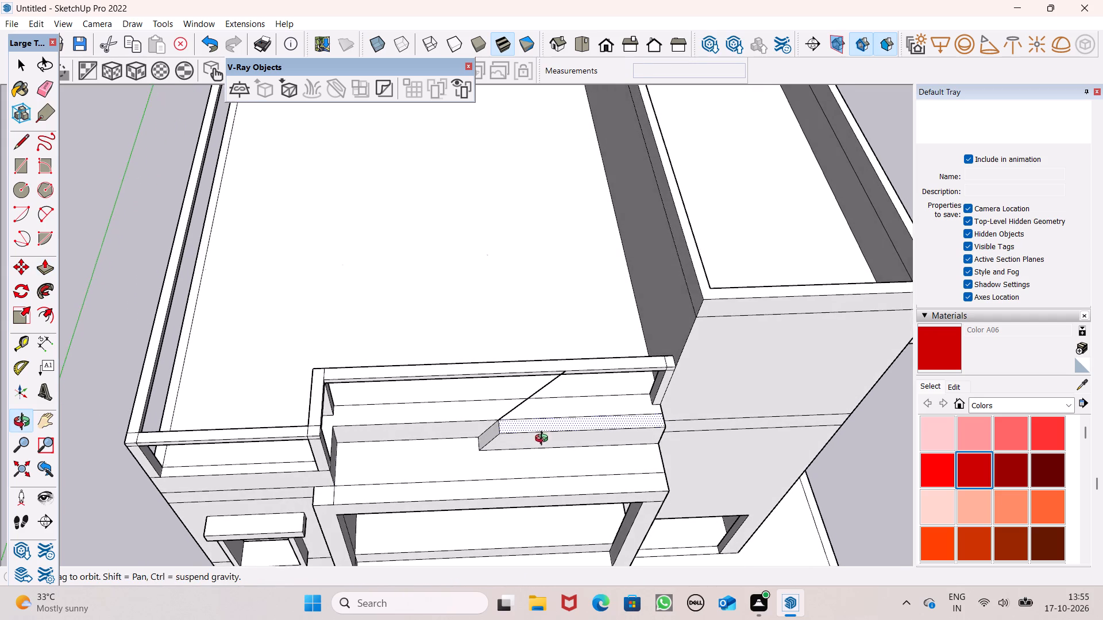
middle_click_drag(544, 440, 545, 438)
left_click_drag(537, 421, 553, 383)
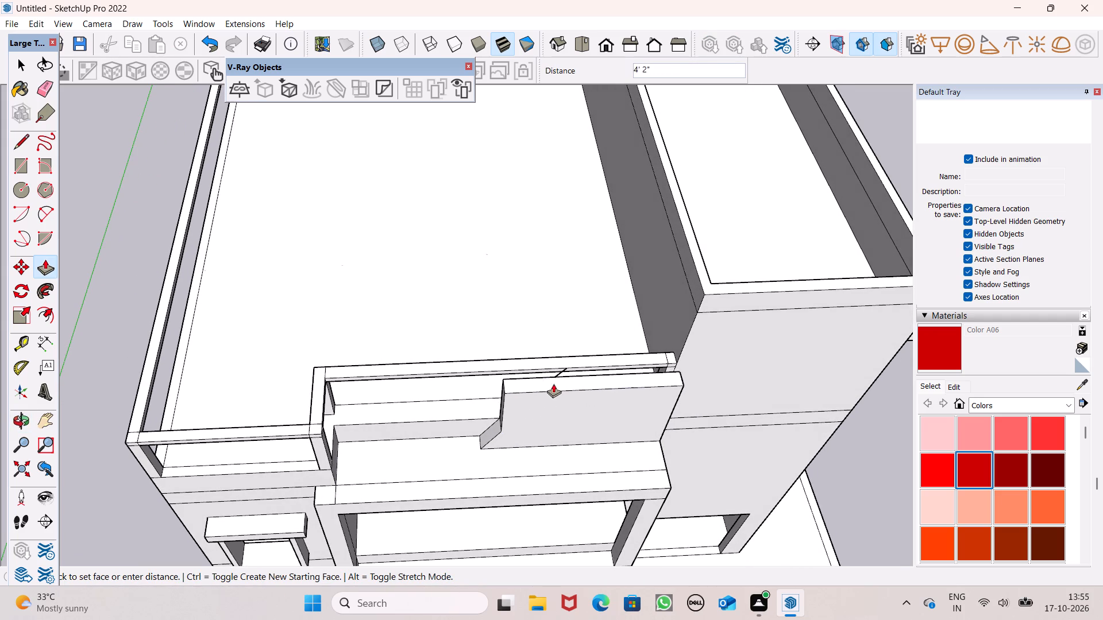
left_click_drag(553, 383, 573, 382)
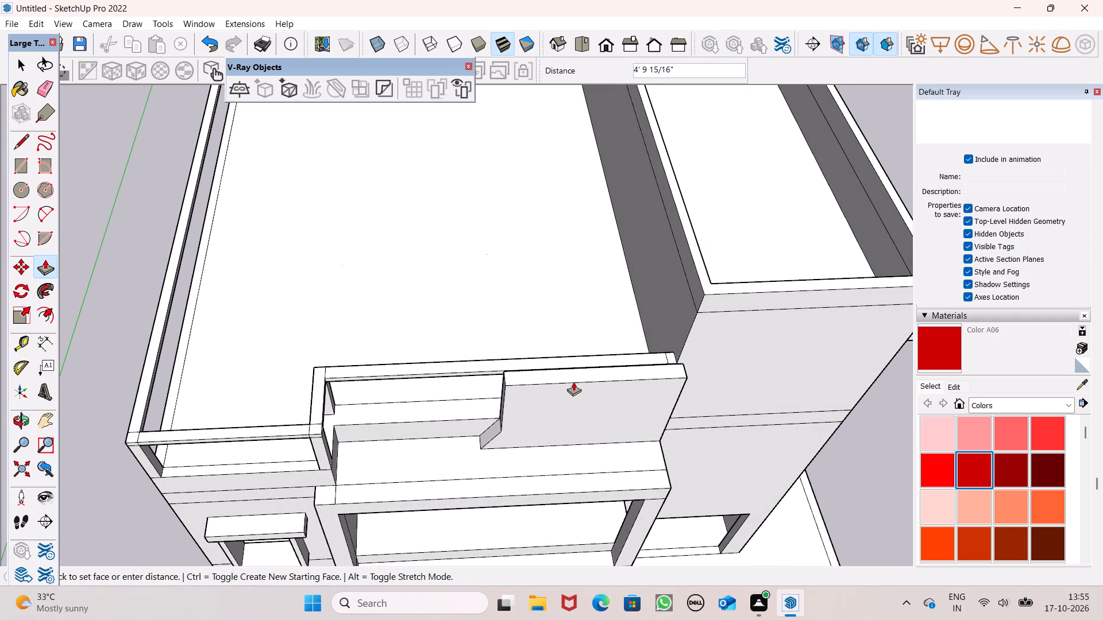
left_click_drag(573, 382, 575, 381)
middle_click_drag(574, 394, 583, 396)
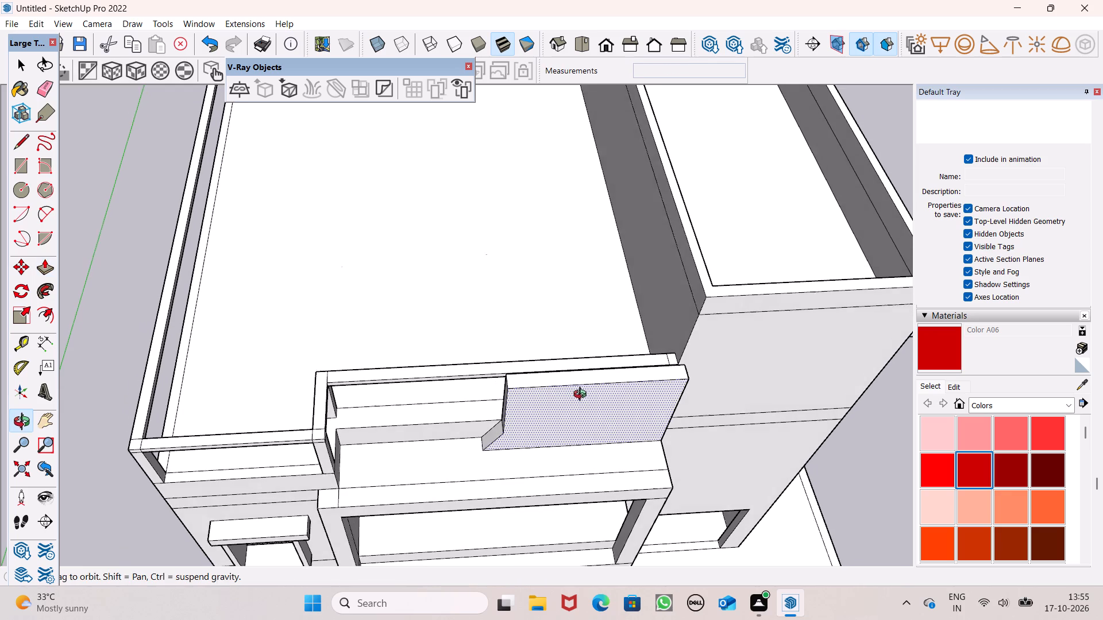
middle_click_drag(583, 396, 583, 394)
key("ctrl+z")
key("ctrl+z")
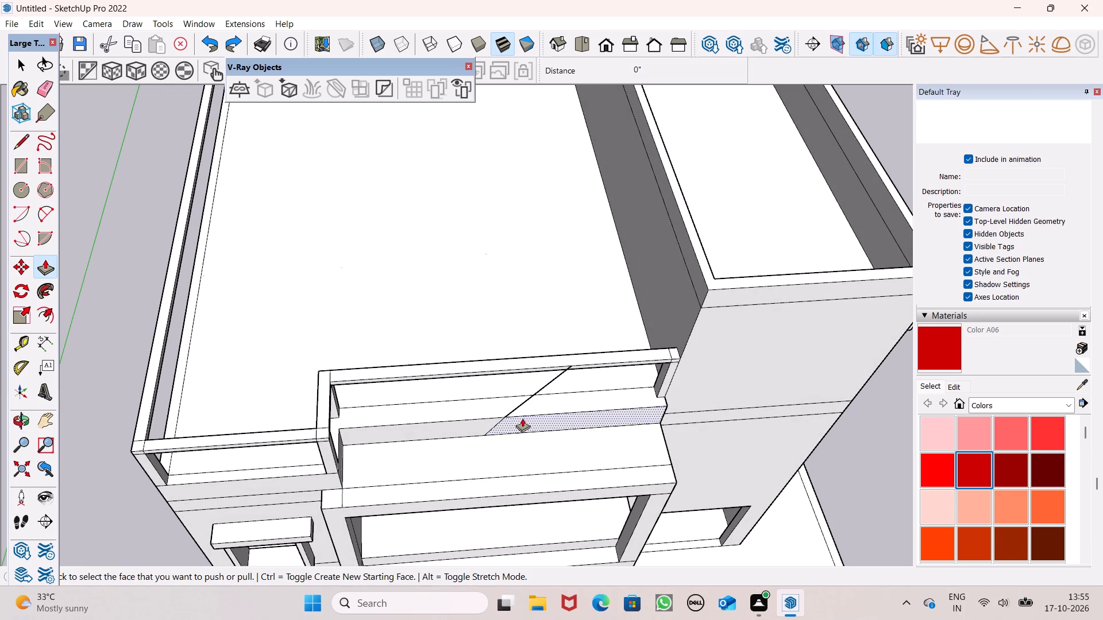
Remove the slanted line across the recessed front parapet by undoing its upper segment and erasing its lower segment on the base.
key("space")
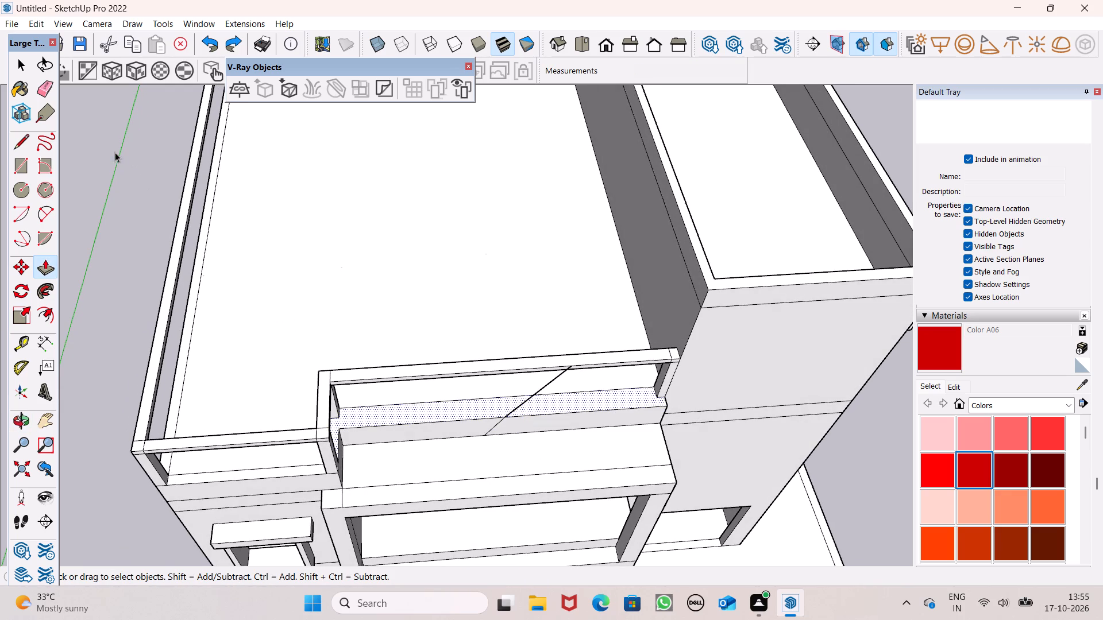
key("ctrl+z")
scroll(178, 208, "down", 3)
middle_click_drag(503, 377, 532, 325)
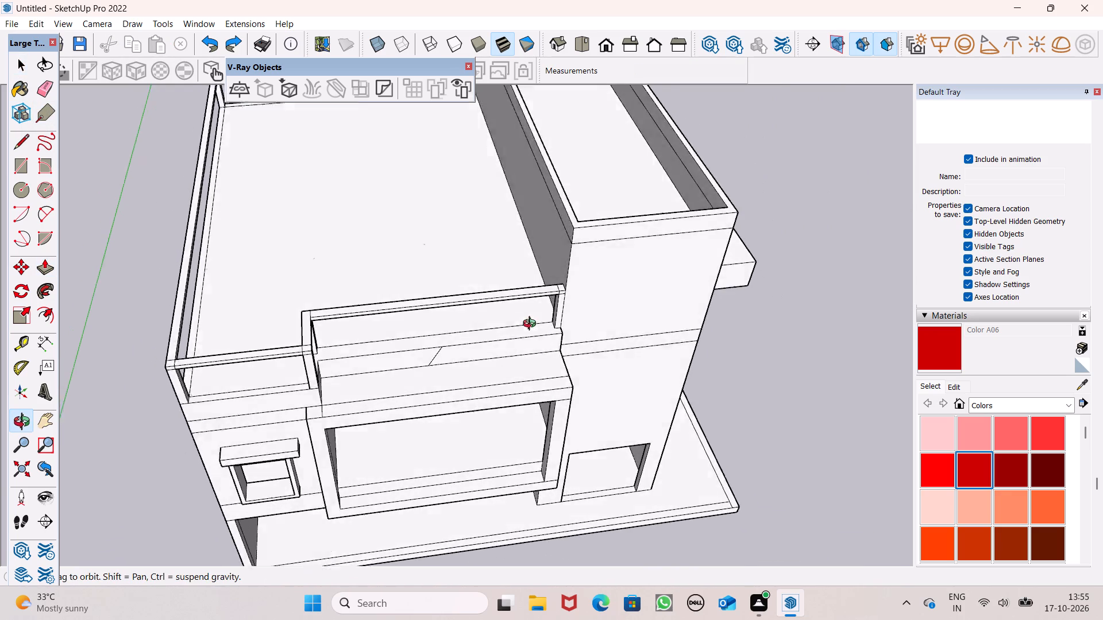
middle_click_drag(532, 325, 549, 300)
scroll(446, 331, "up", 1)
left_click(36, 87)
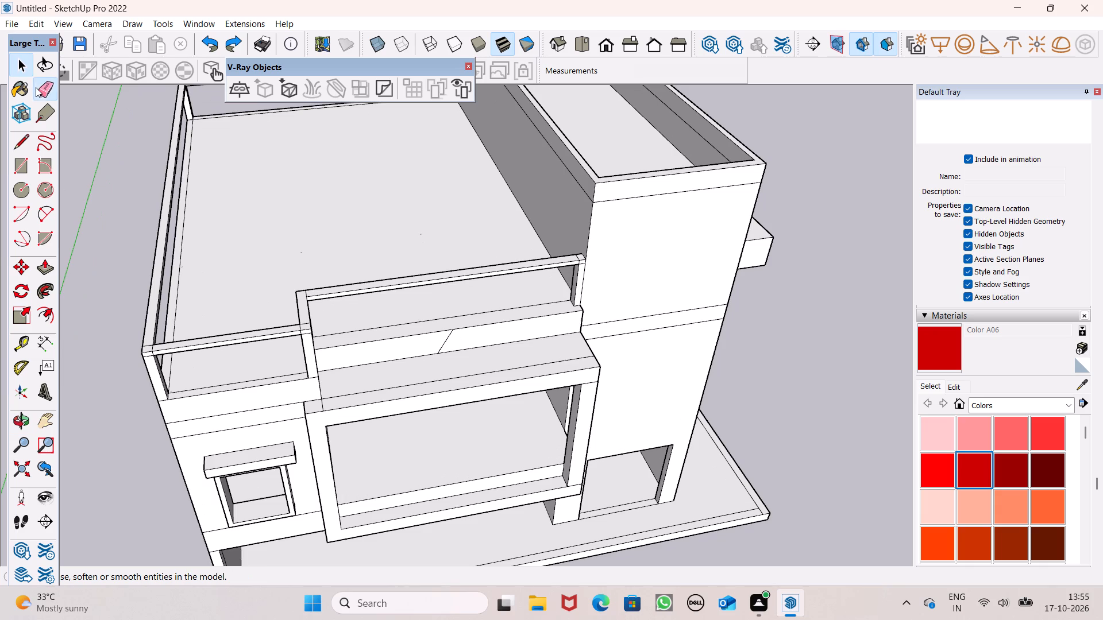
scroll(293, 312, "up", 3)
left_click_drag(496, 355, 487, 354)
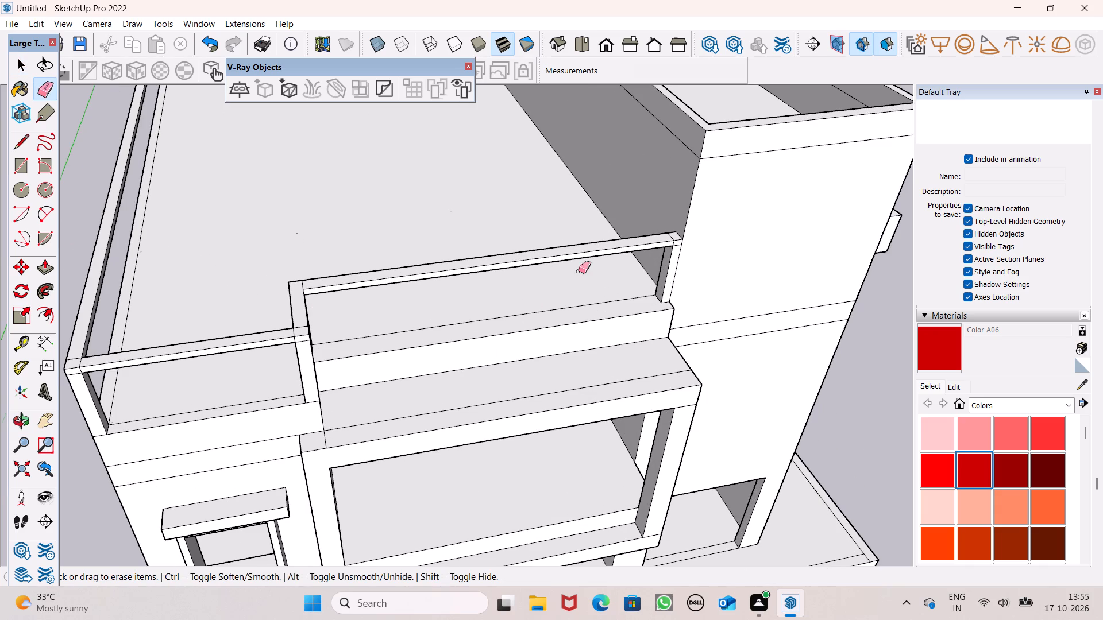
Examine the recessed front parapet and the front facade from above and from the side.
scroll(579, 271, "down", 5)
middle_click_drag(640, 361, 551, 332)
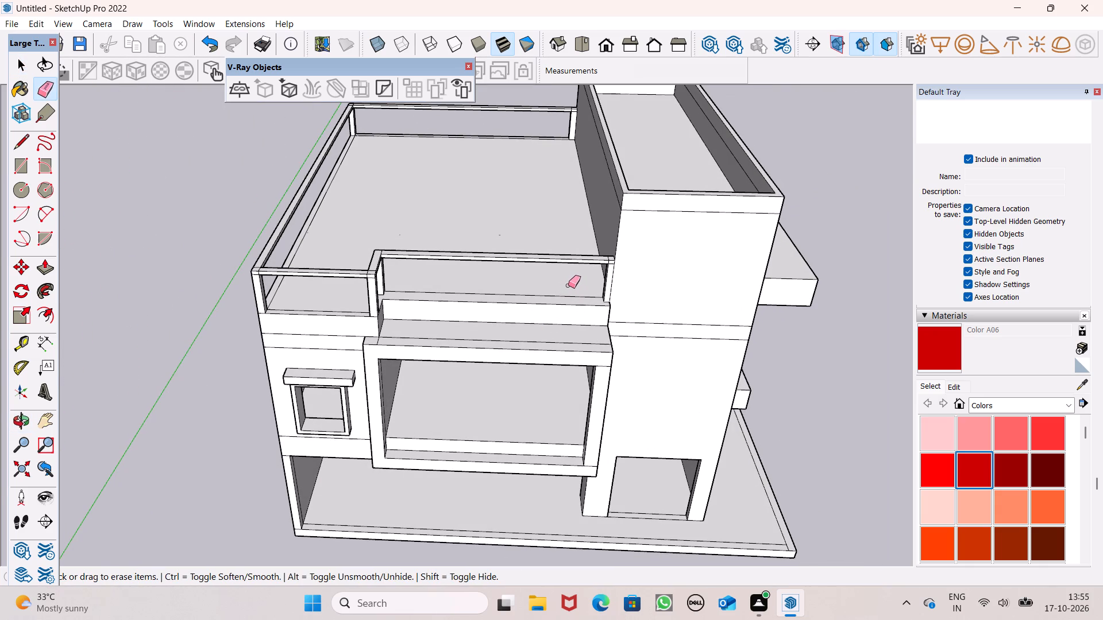
middle_click_drag(592, 301, 638, 358)
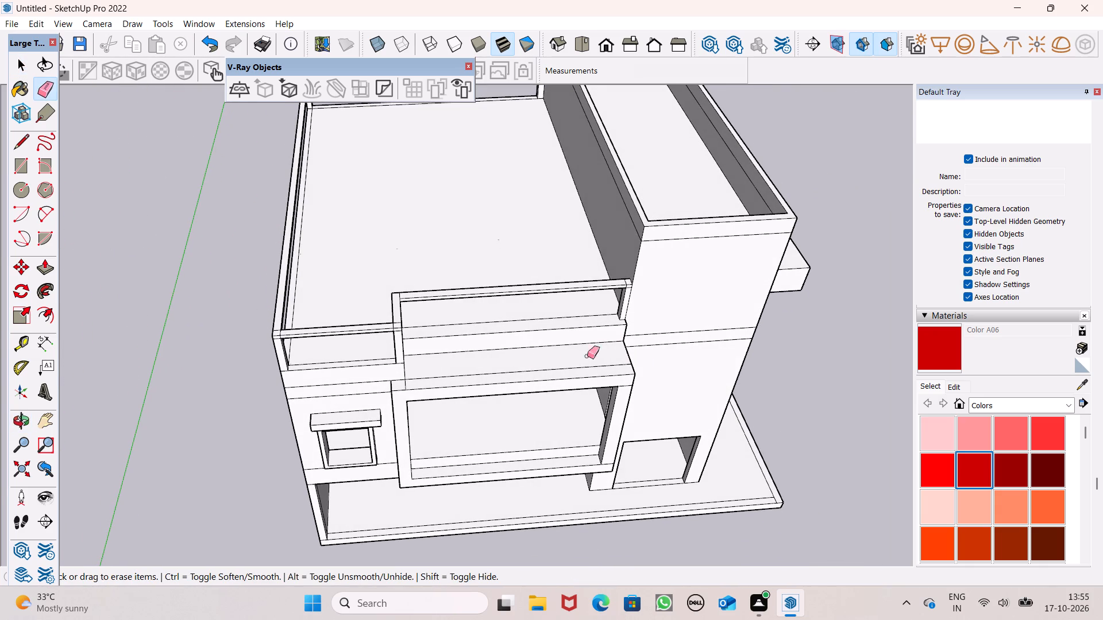
middle_click_drag(610, 344, 622, 374)
scroll(622, 374, "up", 1)
middle_click_drag(619, 368, 633, 348)
scroll(619, 368, "up", 1)
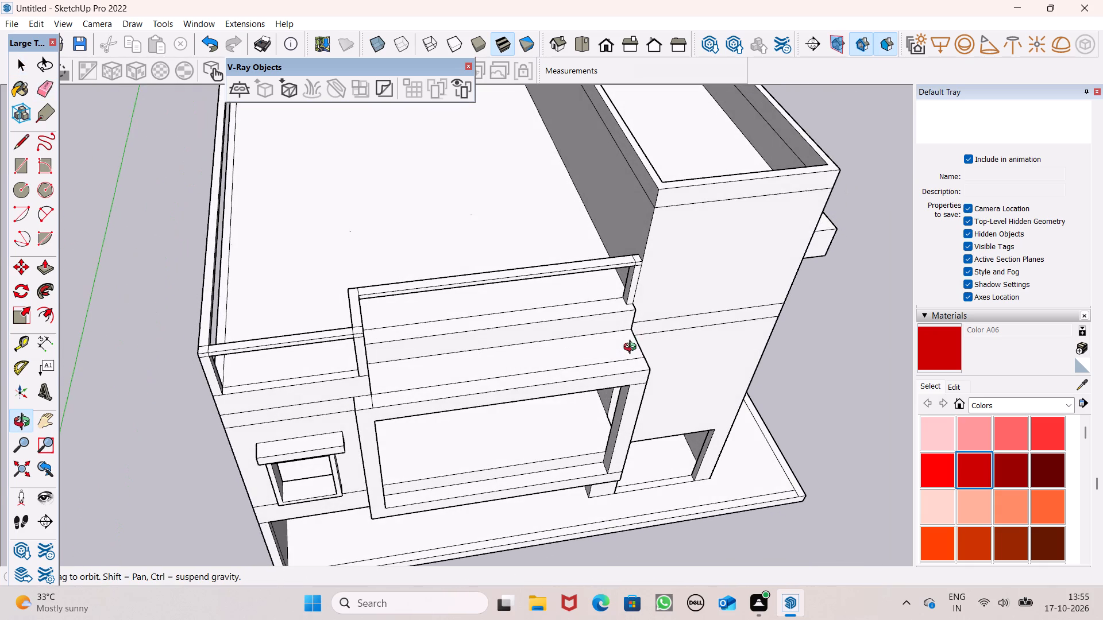
middle_click_drag(633, 348, 639, 342)
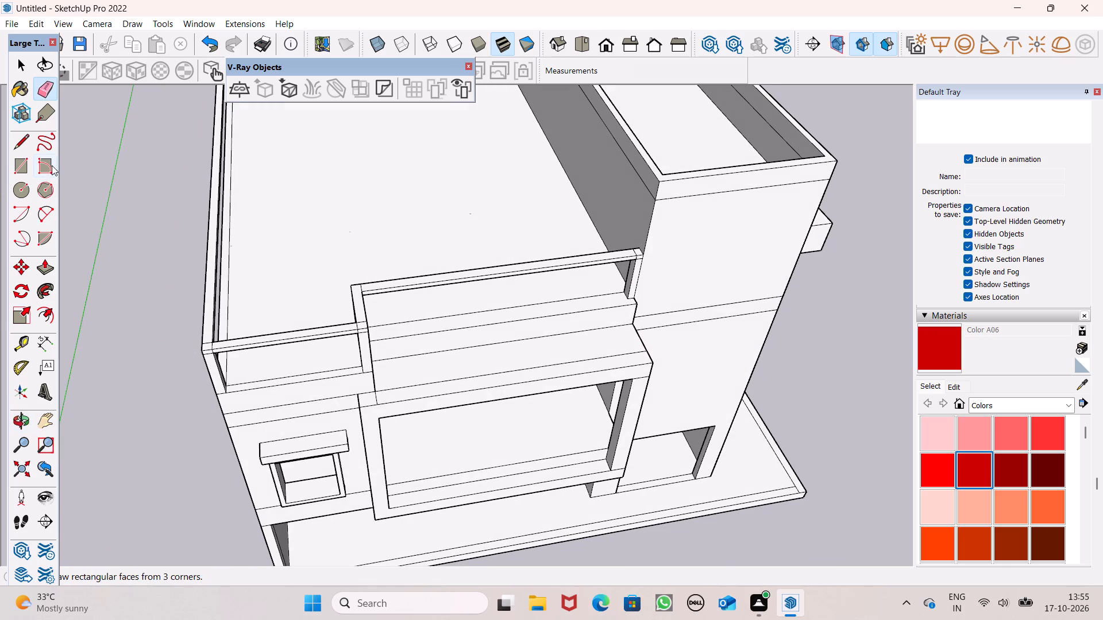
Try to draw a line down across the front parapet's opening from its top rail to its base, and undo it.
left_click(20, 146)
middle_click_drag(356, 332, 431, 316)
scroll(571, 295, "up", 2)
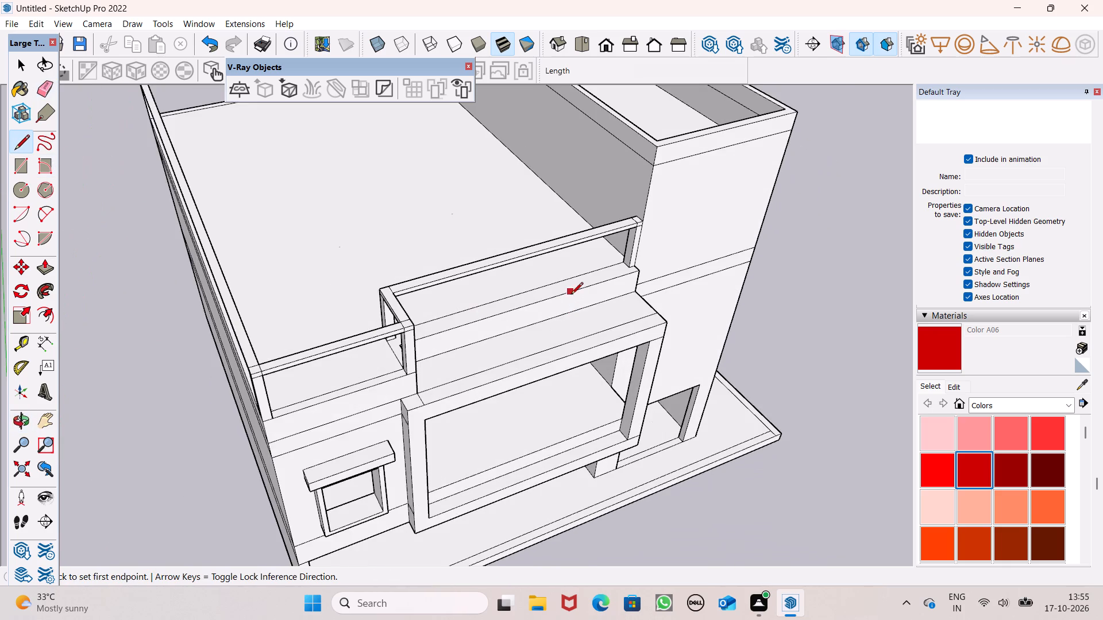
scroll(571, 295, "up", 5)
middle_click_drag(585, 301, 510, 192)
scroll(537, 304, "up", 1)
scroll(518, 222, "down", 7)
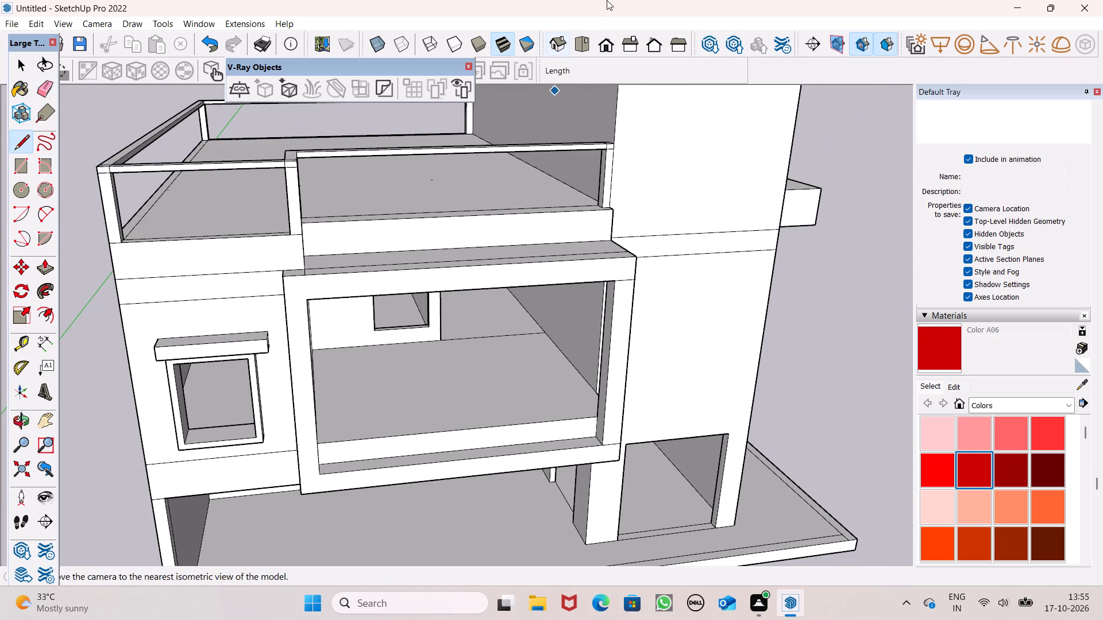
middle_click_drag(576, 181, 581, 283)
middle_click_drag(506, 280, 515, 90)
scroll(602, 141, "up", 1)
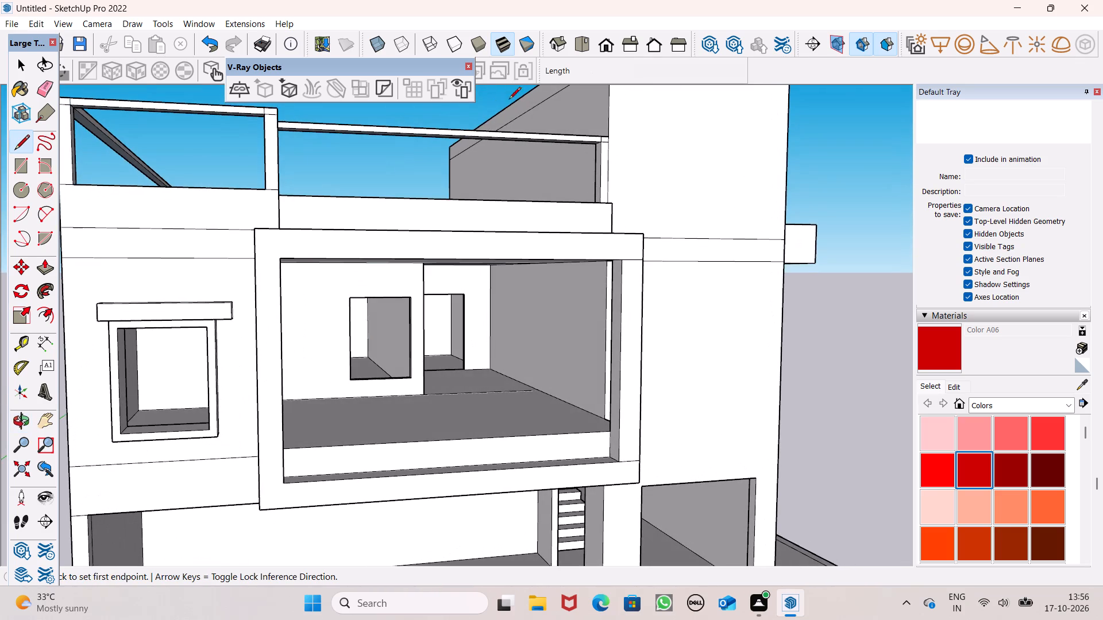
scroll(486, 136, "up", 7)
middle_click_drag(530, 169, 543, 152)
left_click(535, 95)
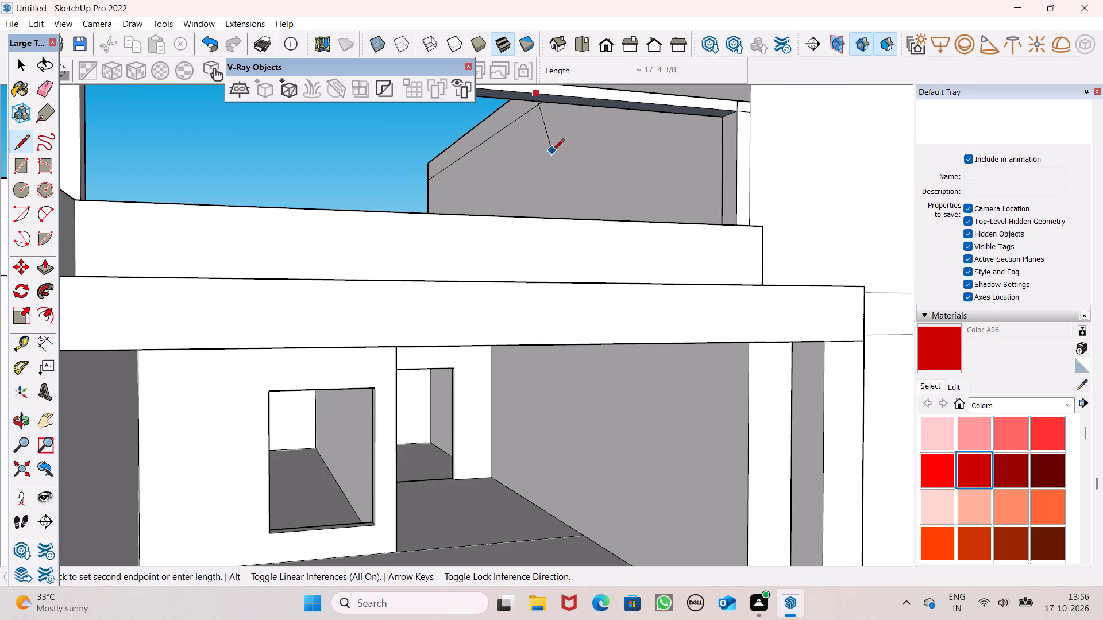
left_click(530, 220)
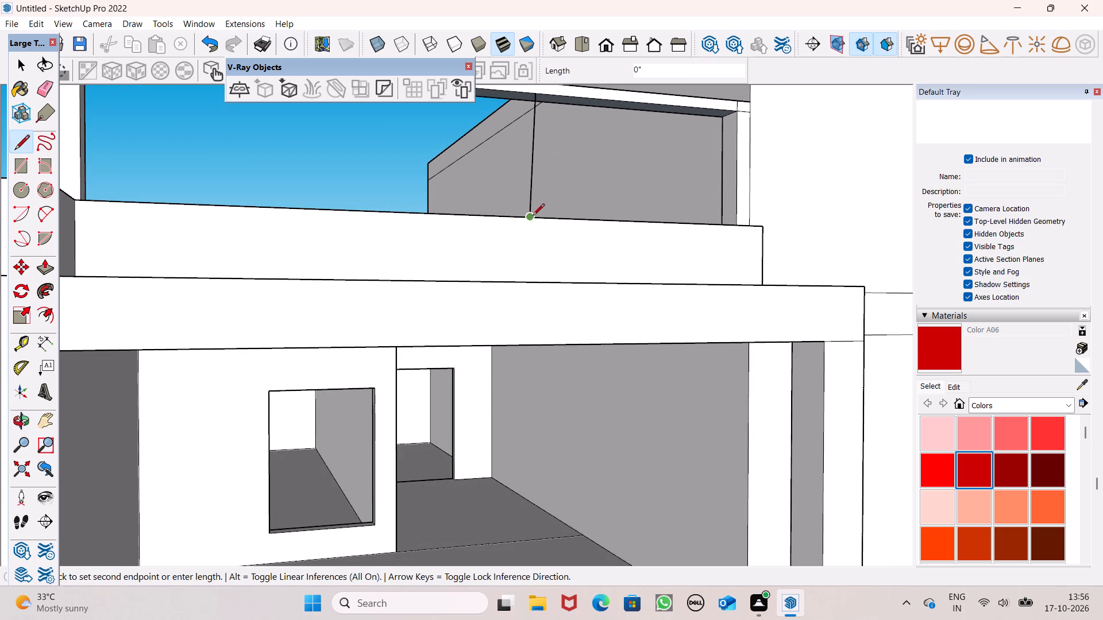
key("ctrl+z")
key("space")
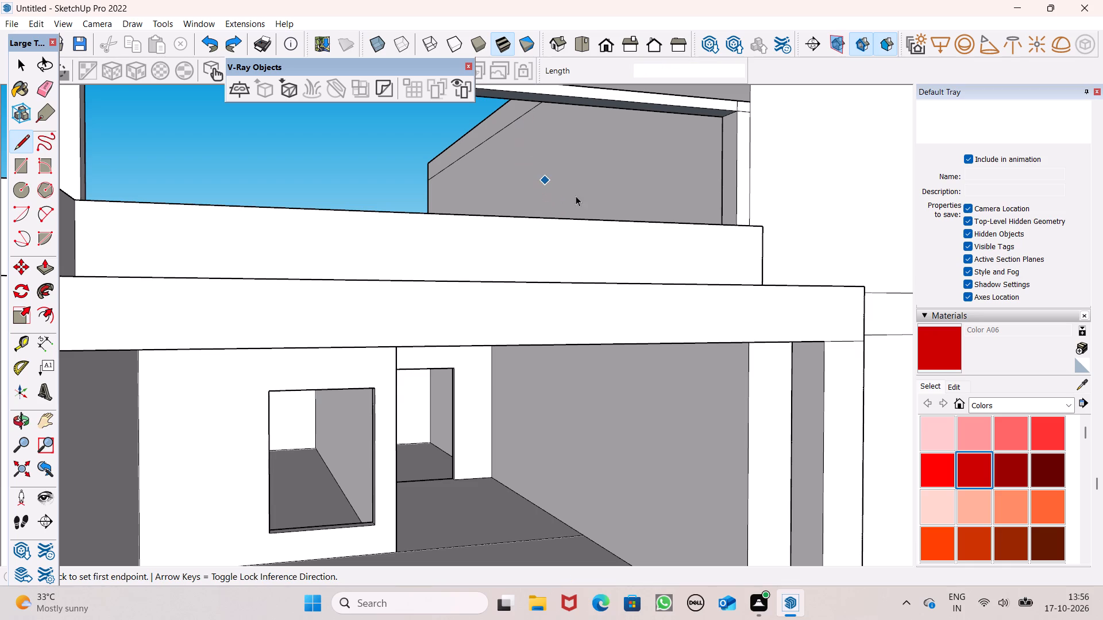
Examine the whole building from above, especially the front parapet frame beside the tower wall.
scroll(576, 196, "down", 11)
middle_click_drag(641, 275, 646, 431)
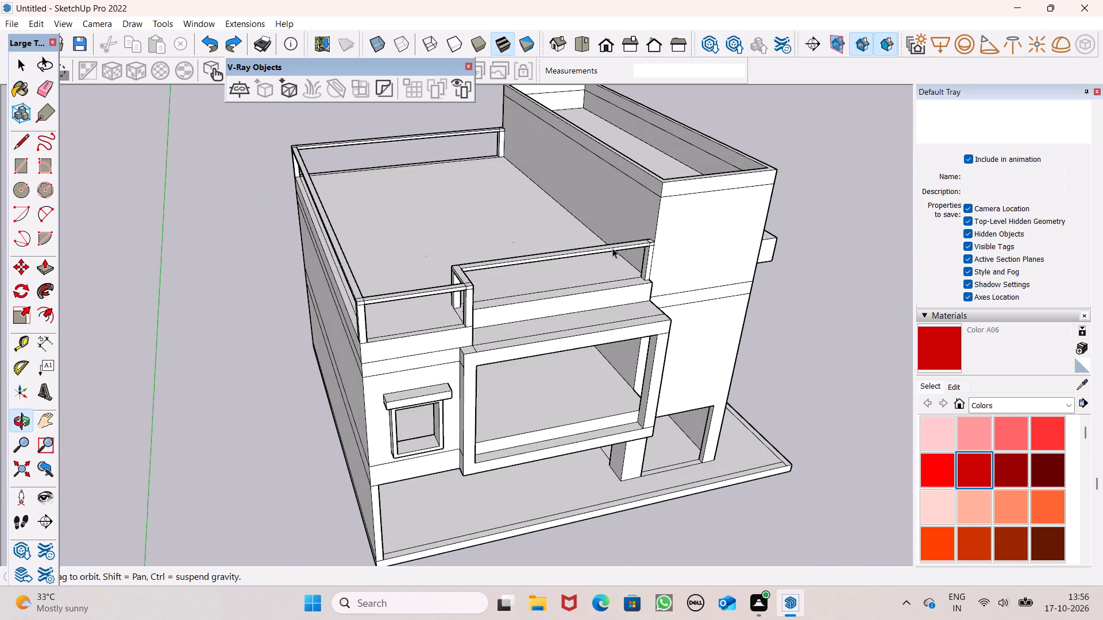
middle_click_drag(619, 259, 607, 320)
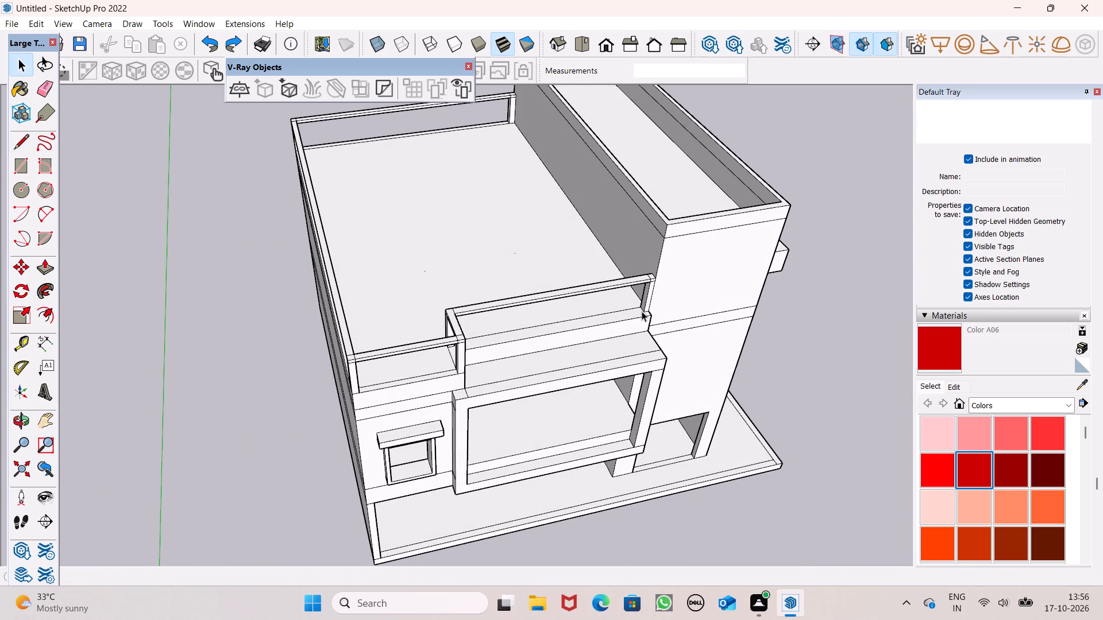
scroll(647, 272, "down", 1)
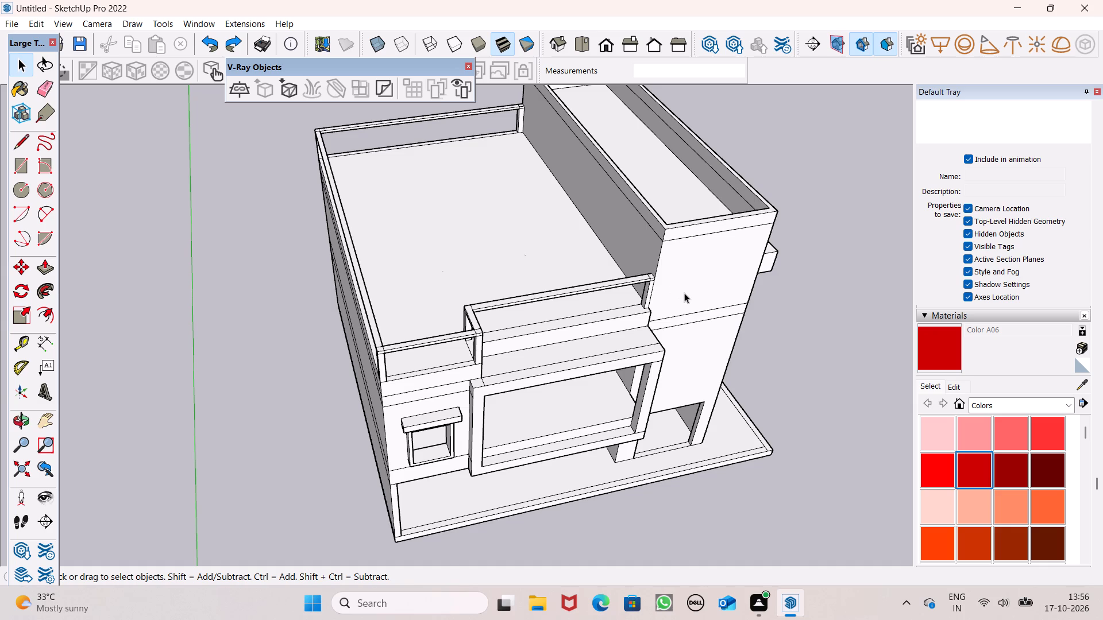
scroll(510, 280, "down", 3)
middle_click_drag(761, 451, 766, 514)
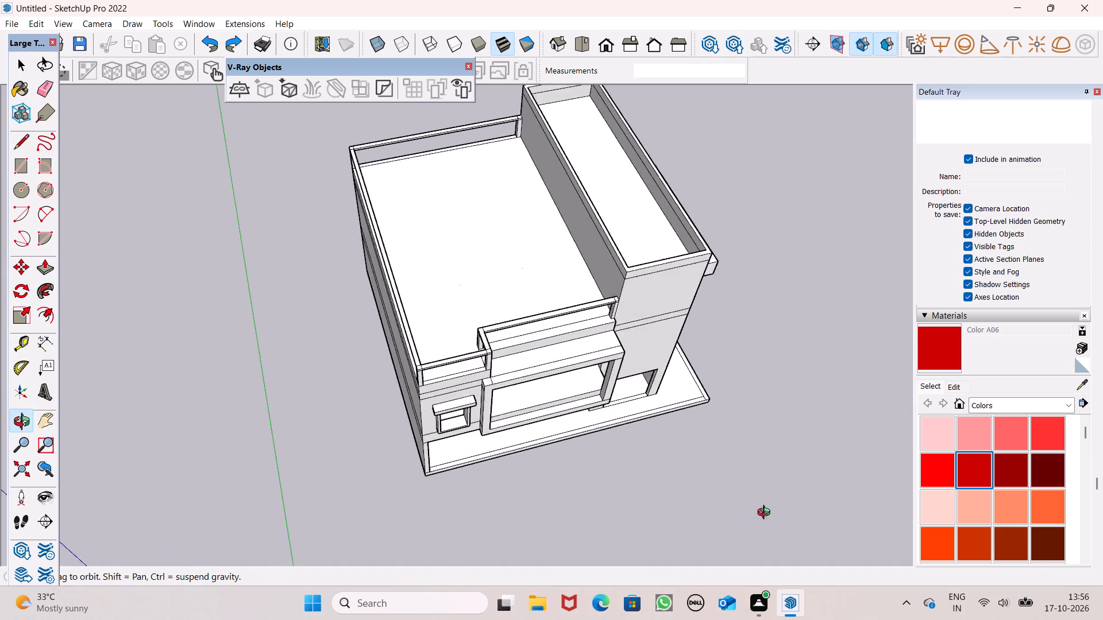
middle_click_drag(766, 514, 768, 492)
scroll(639, 335, "up", 2)
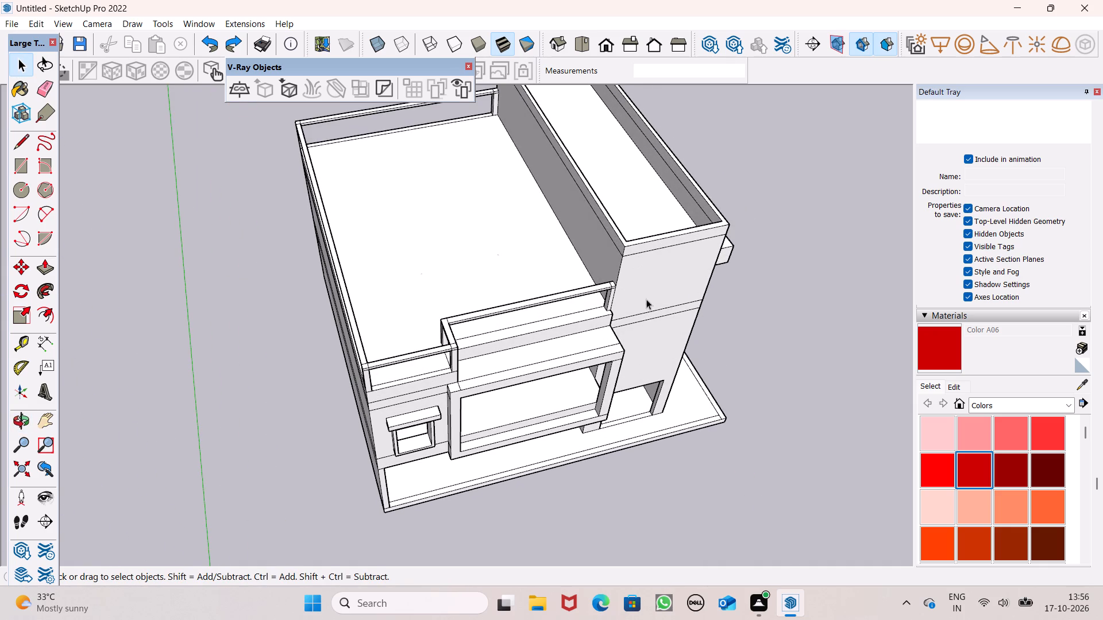
scroll(641, 312, "up", 3)
middle_click(641, 312)
scroll(599, 305, "up", 1)
middle_click_drag(596, 340, 587, 350)
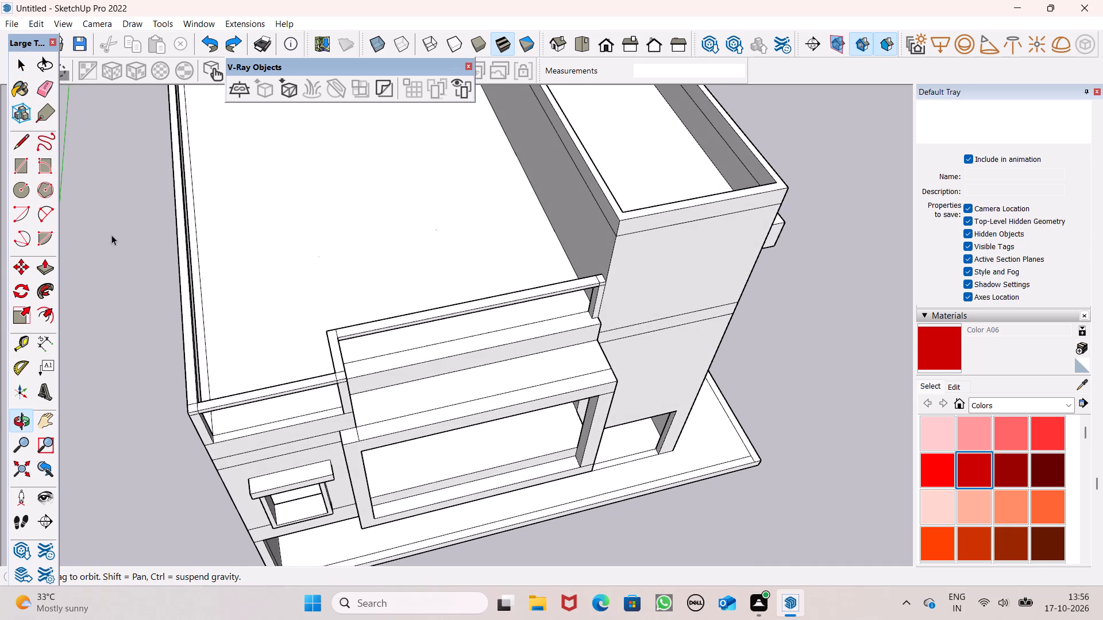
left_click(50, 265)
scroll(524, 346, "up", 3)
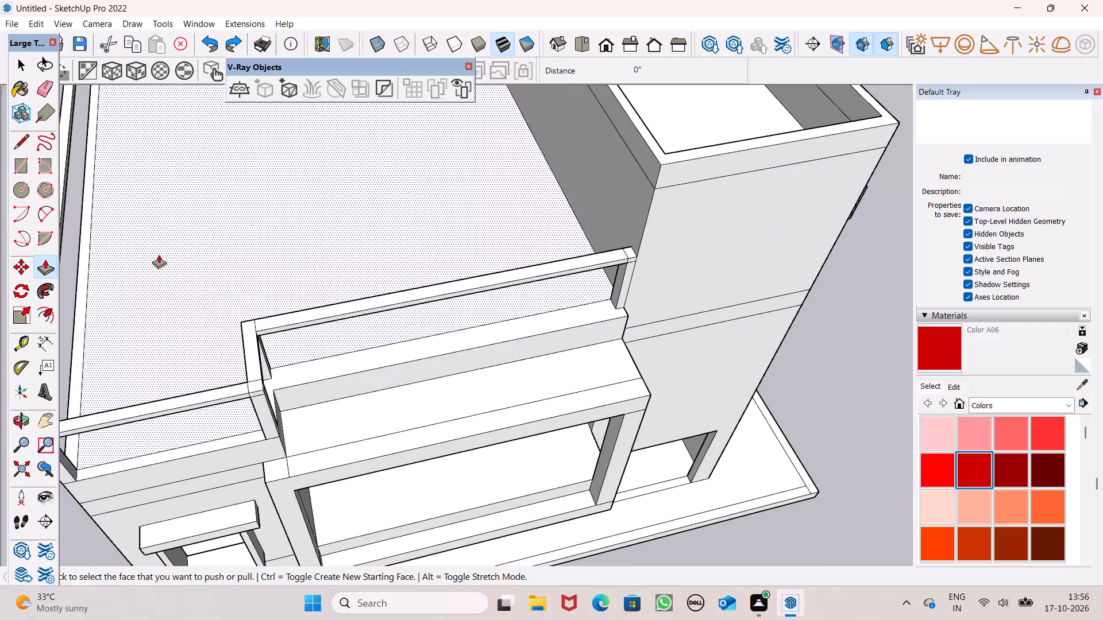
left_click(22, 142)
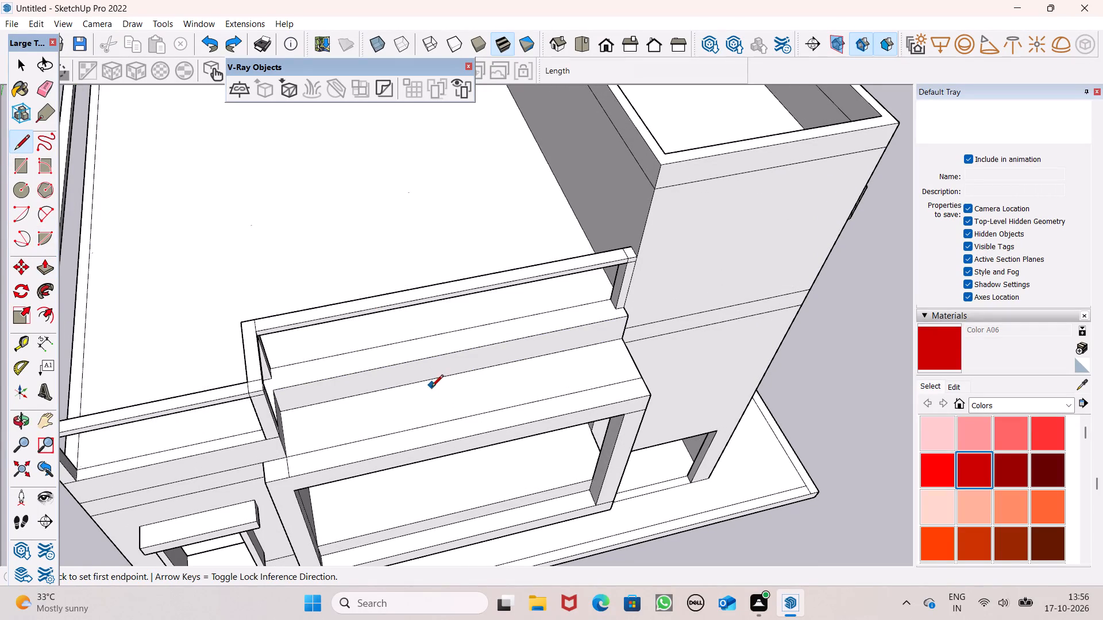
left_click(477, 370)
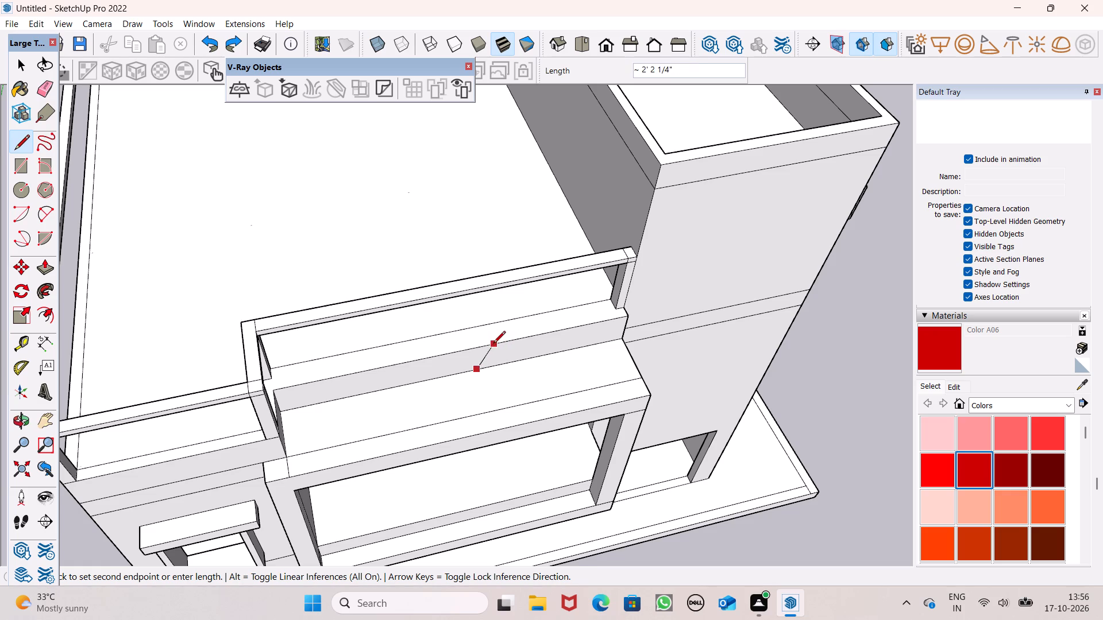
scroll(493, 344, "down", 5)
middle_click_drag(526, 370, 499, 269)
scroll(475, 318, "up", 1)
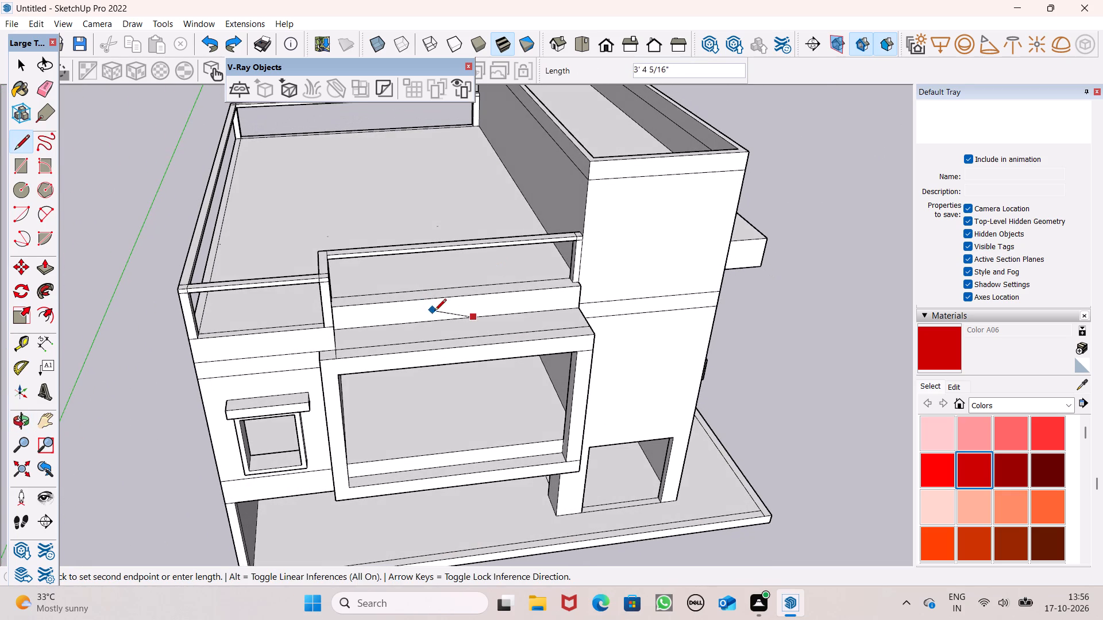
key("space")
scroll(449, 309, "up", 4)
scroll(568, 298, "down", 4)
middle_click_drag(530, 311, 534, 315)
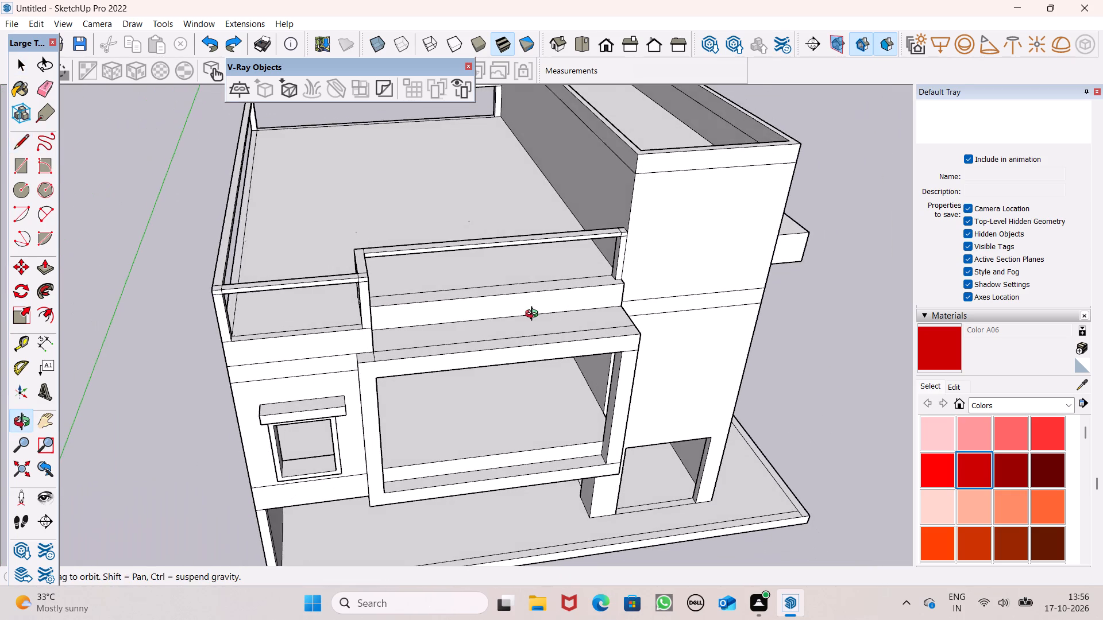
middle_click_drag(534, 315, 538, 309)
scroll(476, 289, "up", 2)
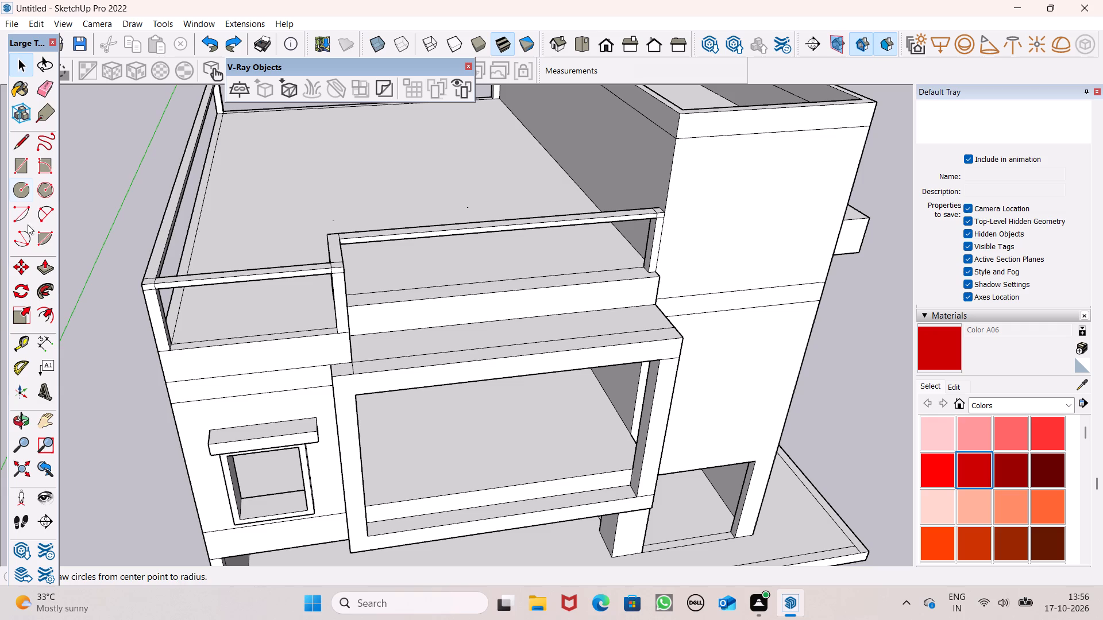
Draw a slanted line about 2' 3" long across the front face of the recessed parapet's base.
left_click(26, 137)
scroll(543, 328, "up", 3)
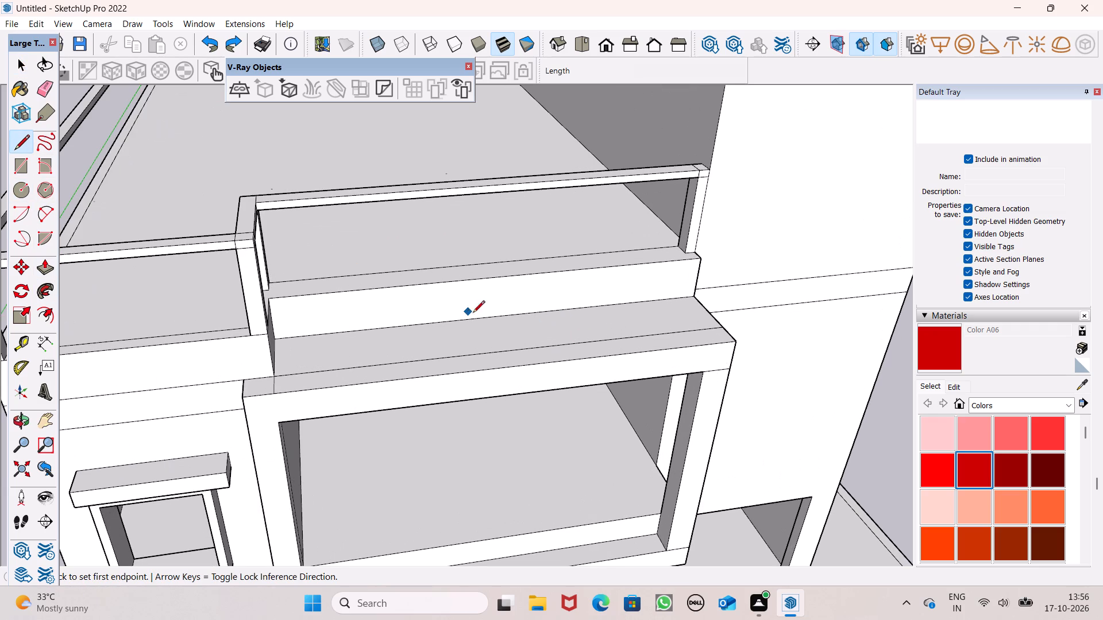
left_click(503, 316)
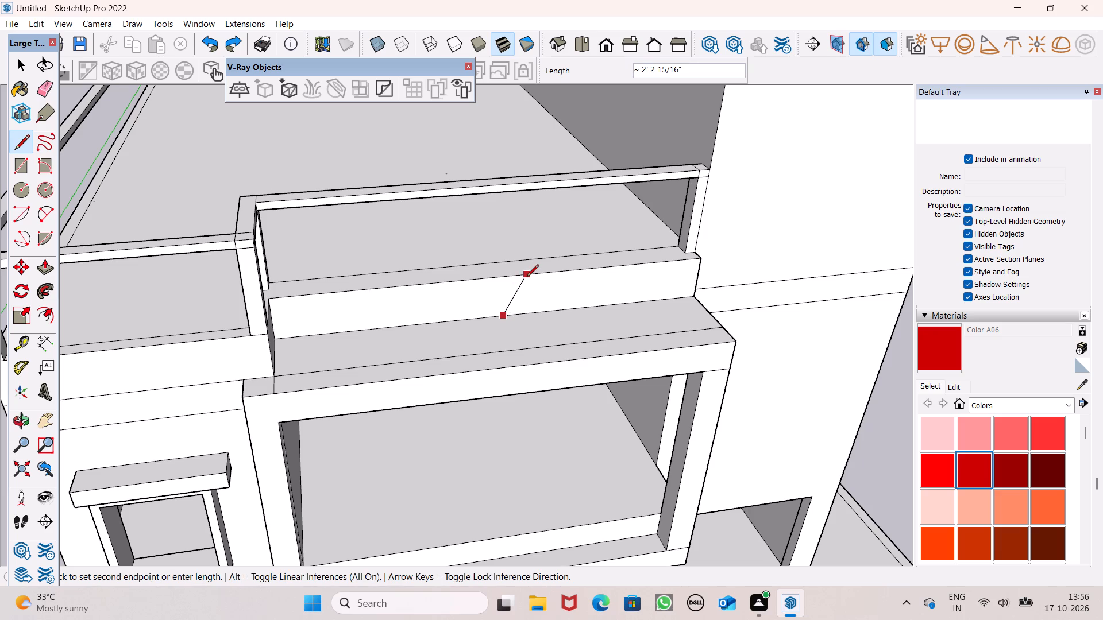
left_click(527, 276)
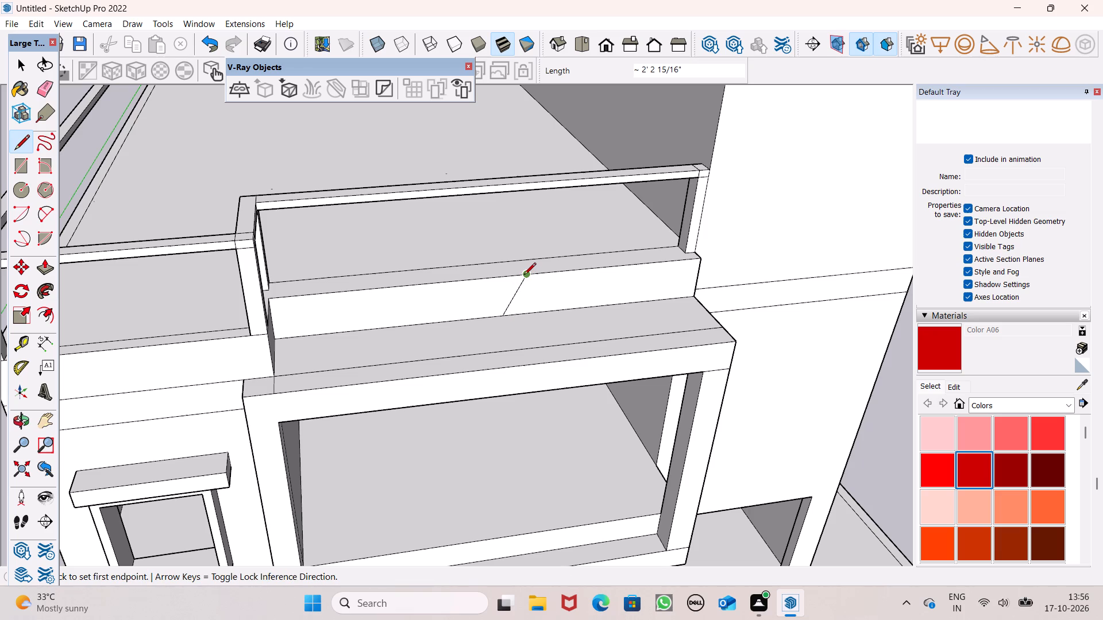
key("space")
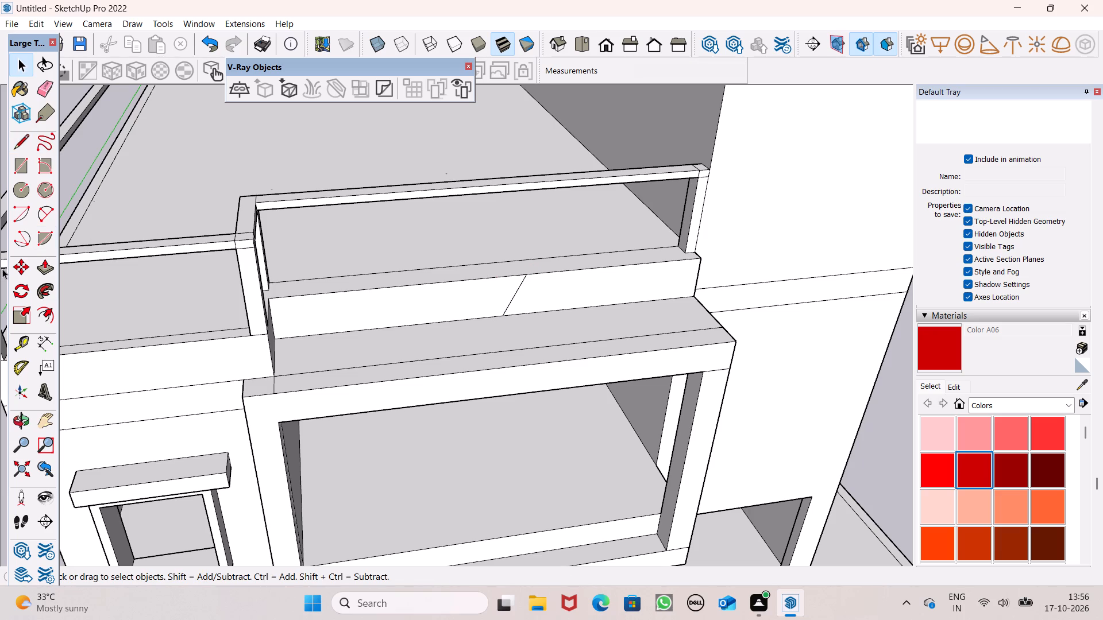
Push/Pull the base face between the slanted line and the tower outward by about 6".
left_click(51, 269)
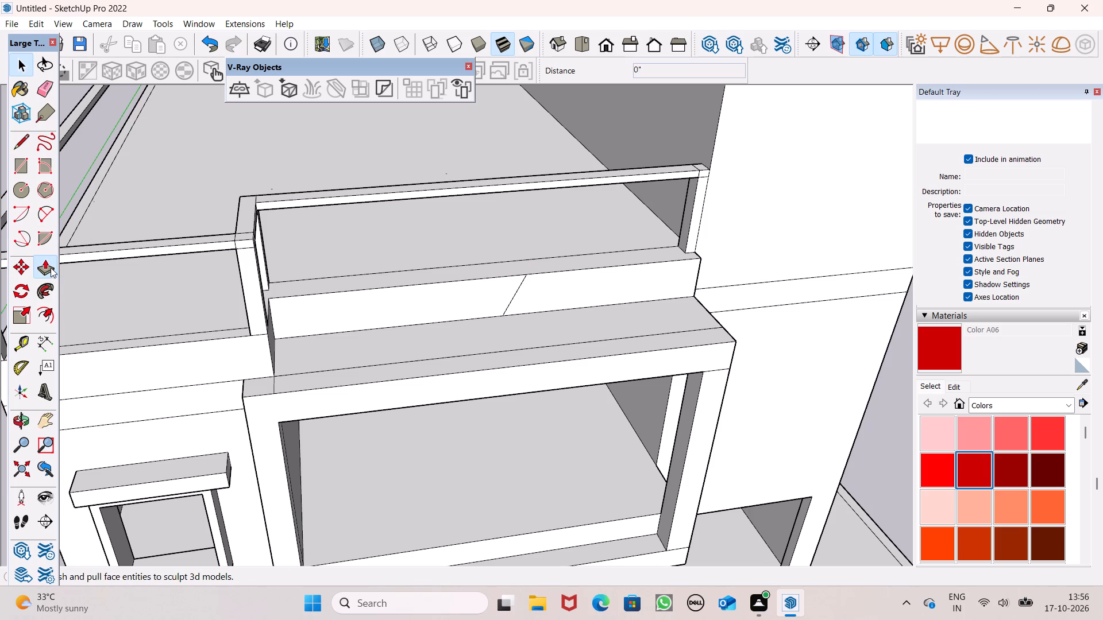
left_click_drag(572, 295, 577, 300)
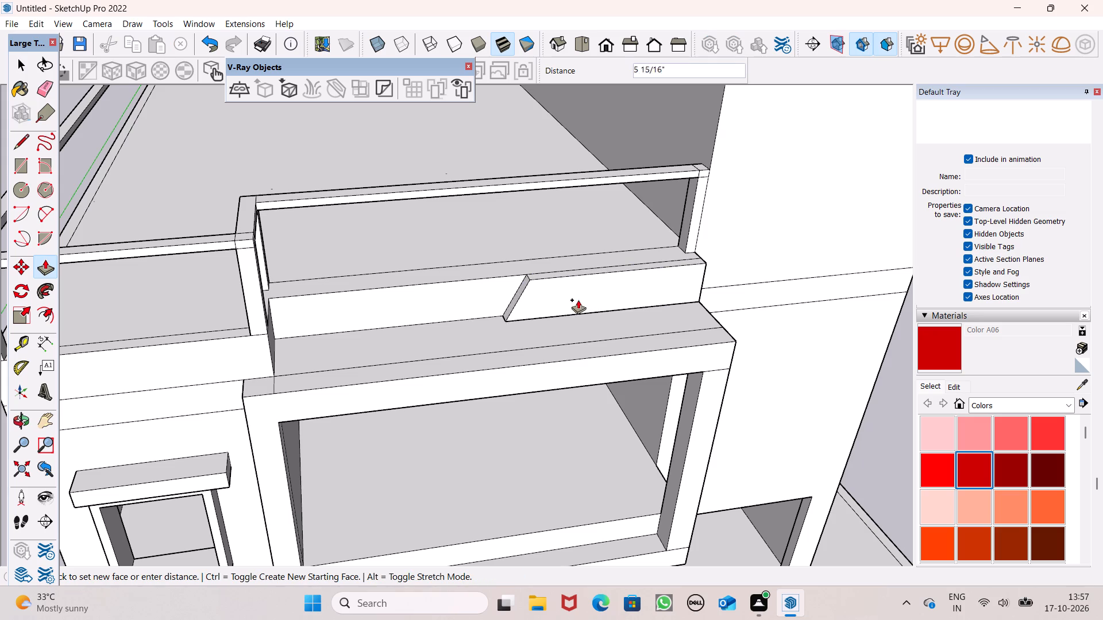
Raise the top face of the projecting base section 4' to form a solid panel beside the tower.
middle_click_drag(649, 272, 656, 328)
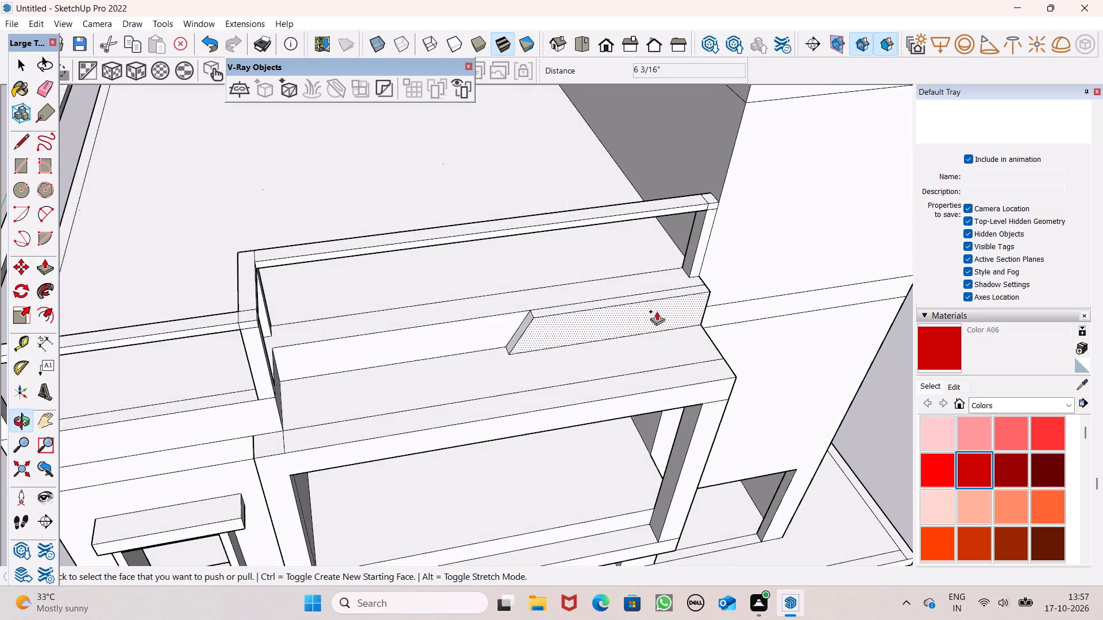
left_click_drag(651, 296, 664, 269)
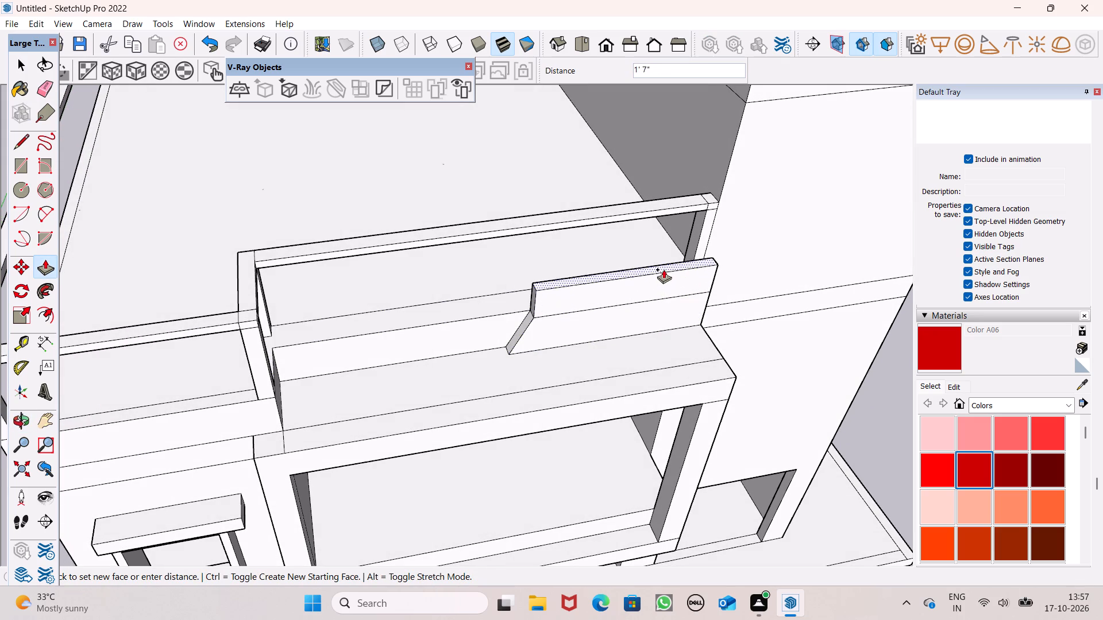
left_click_drag(664, 269, 633, 213)
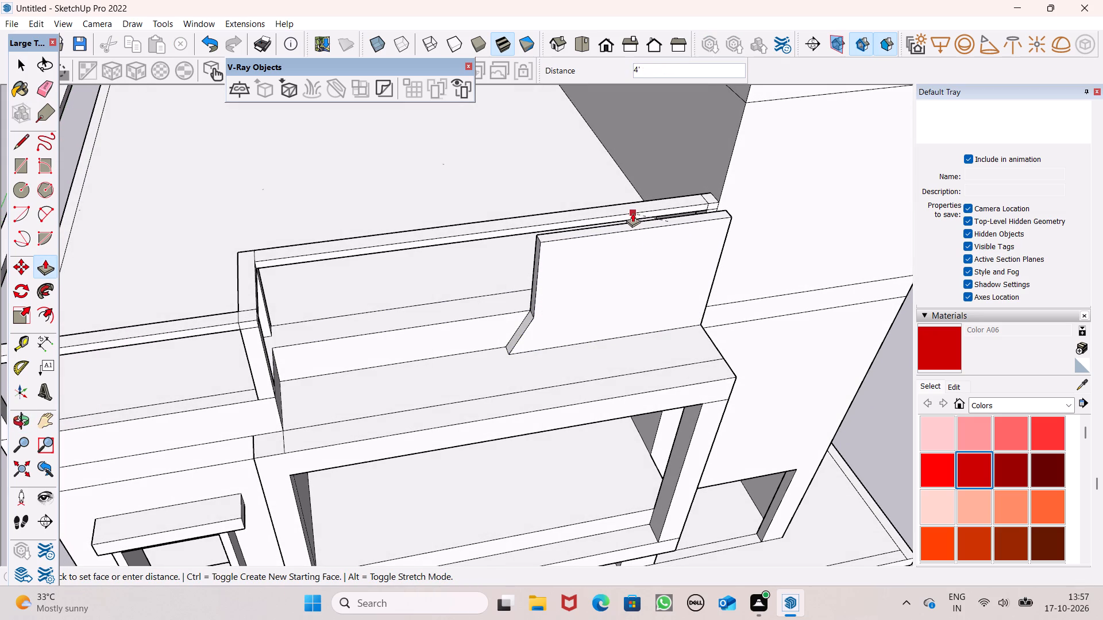
left_click_drag(633, 213, 632, 207)
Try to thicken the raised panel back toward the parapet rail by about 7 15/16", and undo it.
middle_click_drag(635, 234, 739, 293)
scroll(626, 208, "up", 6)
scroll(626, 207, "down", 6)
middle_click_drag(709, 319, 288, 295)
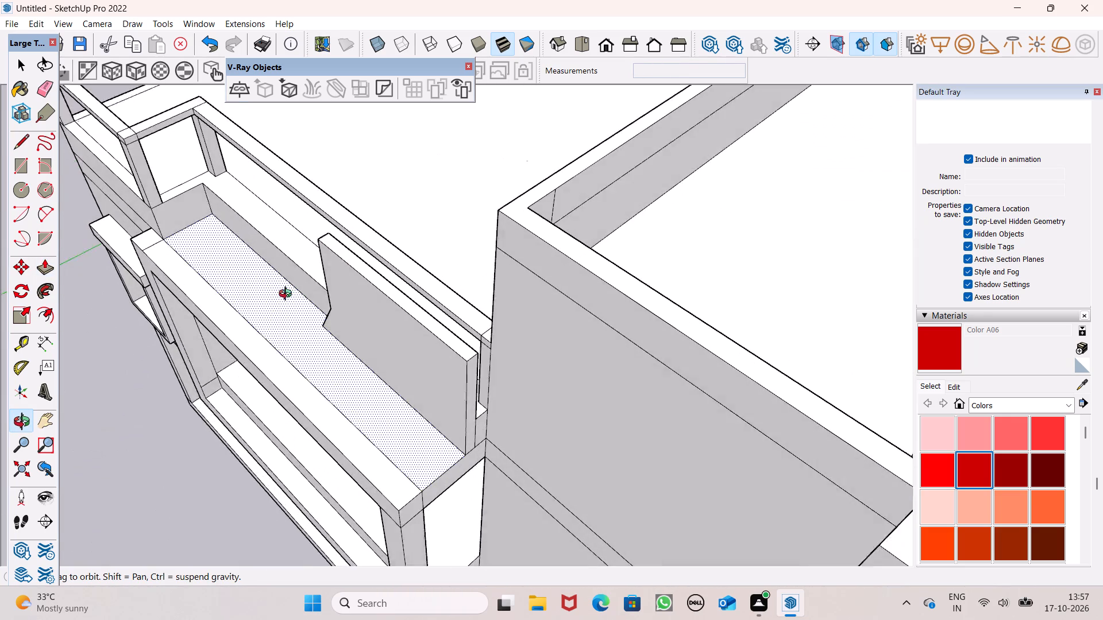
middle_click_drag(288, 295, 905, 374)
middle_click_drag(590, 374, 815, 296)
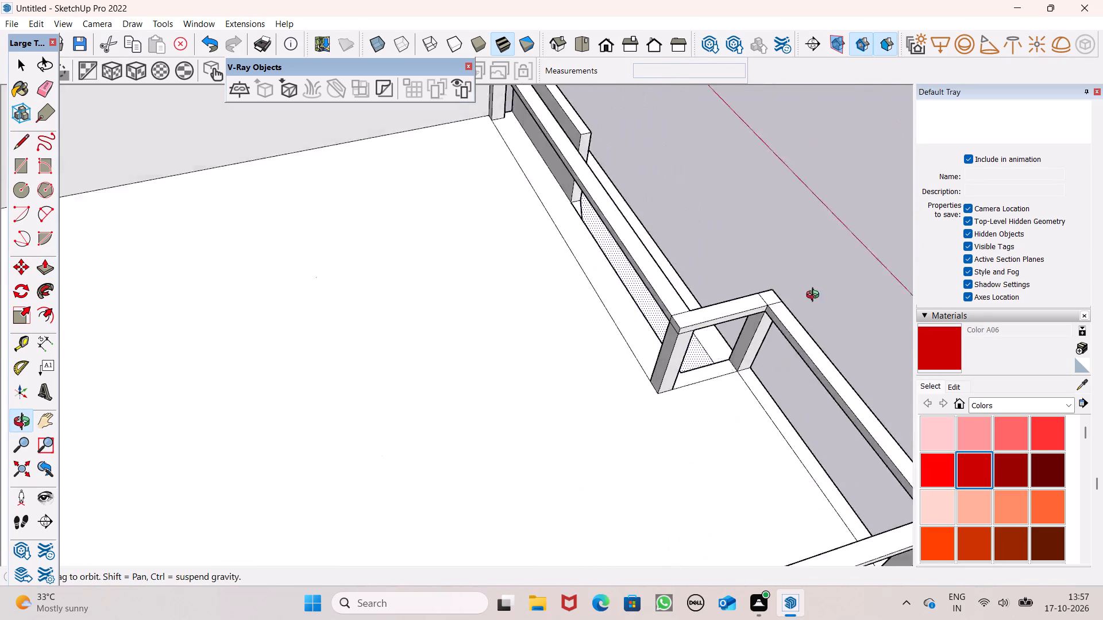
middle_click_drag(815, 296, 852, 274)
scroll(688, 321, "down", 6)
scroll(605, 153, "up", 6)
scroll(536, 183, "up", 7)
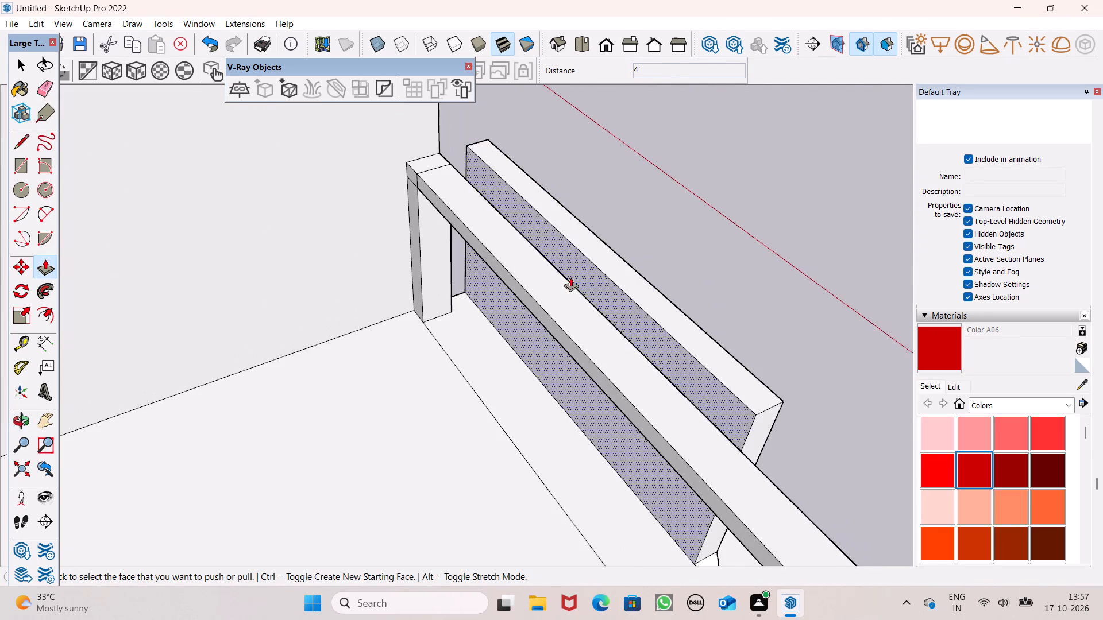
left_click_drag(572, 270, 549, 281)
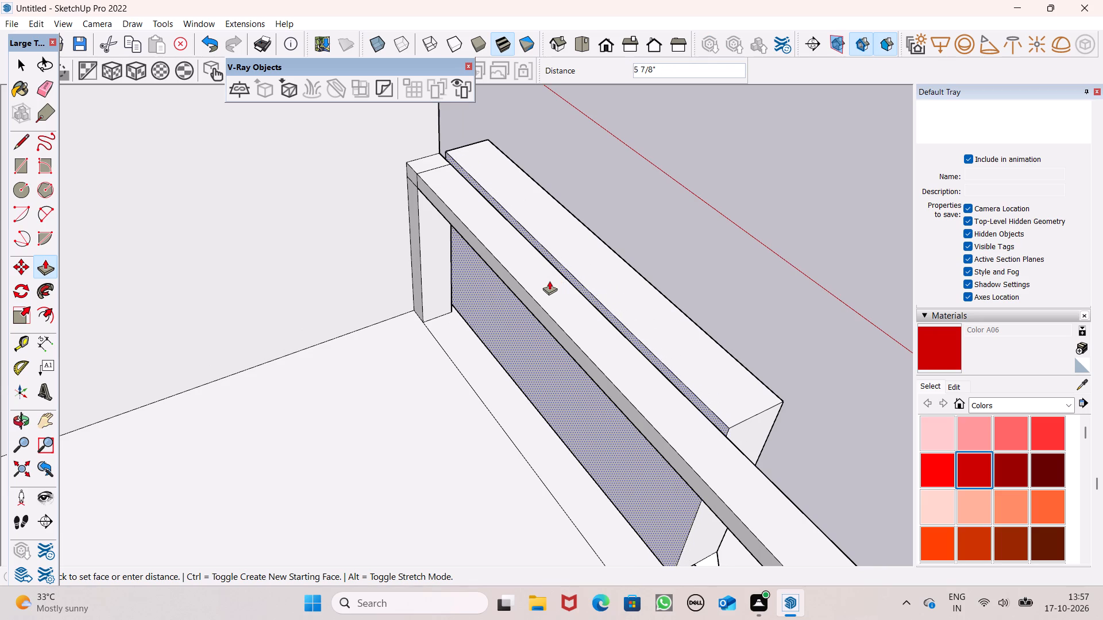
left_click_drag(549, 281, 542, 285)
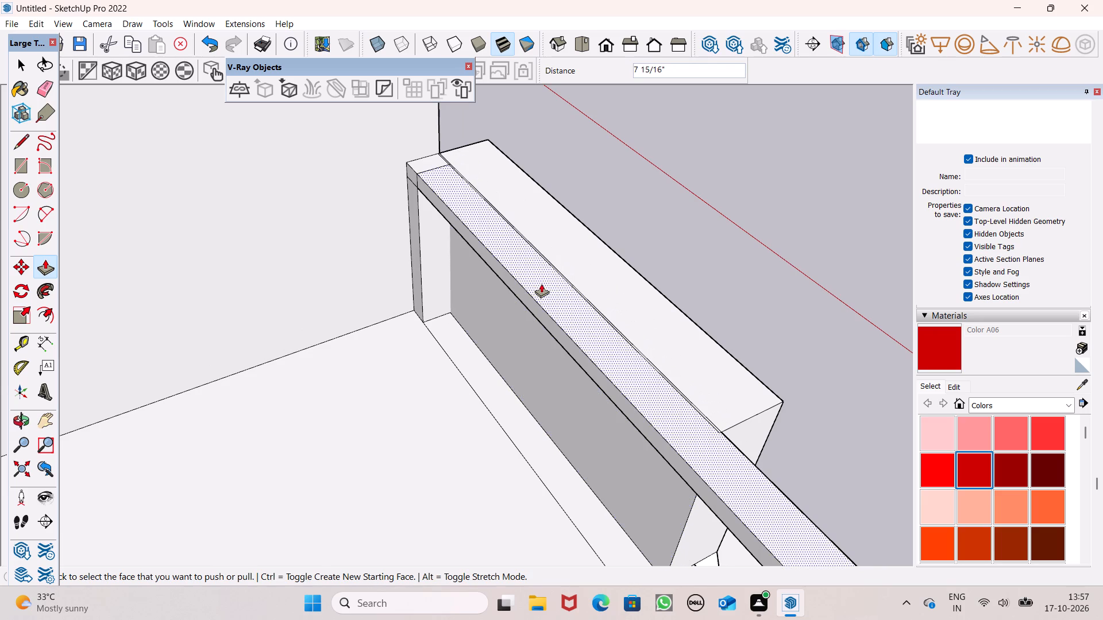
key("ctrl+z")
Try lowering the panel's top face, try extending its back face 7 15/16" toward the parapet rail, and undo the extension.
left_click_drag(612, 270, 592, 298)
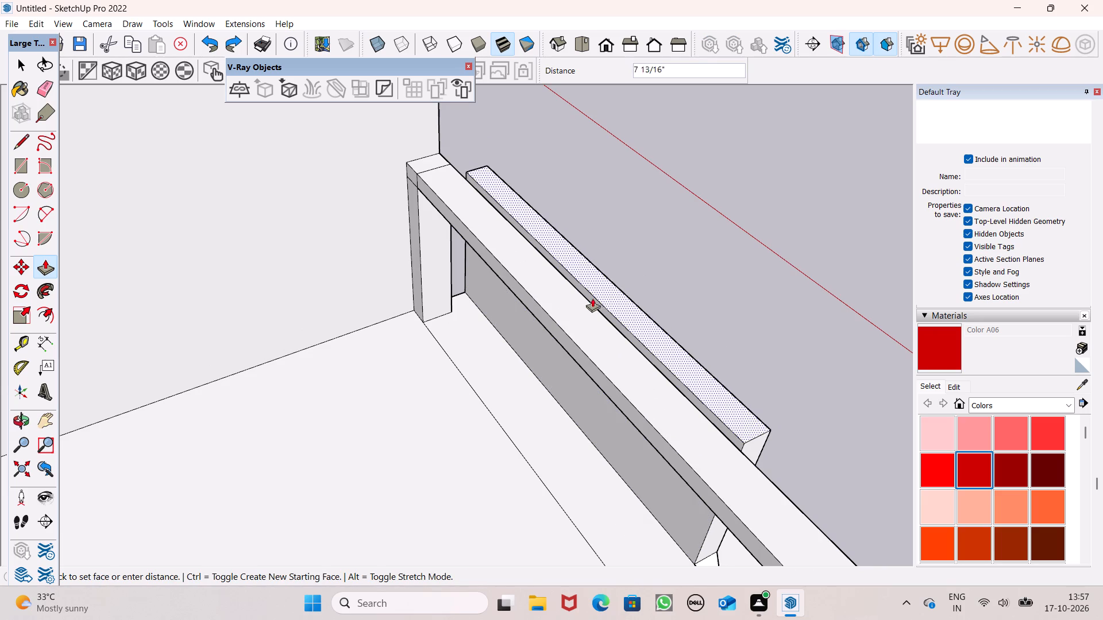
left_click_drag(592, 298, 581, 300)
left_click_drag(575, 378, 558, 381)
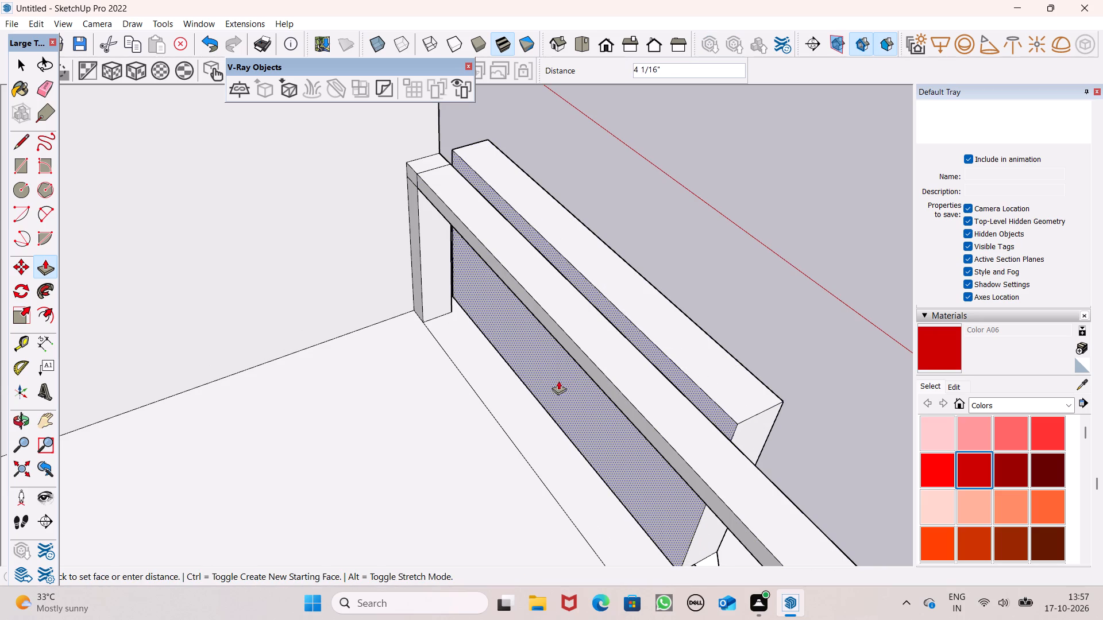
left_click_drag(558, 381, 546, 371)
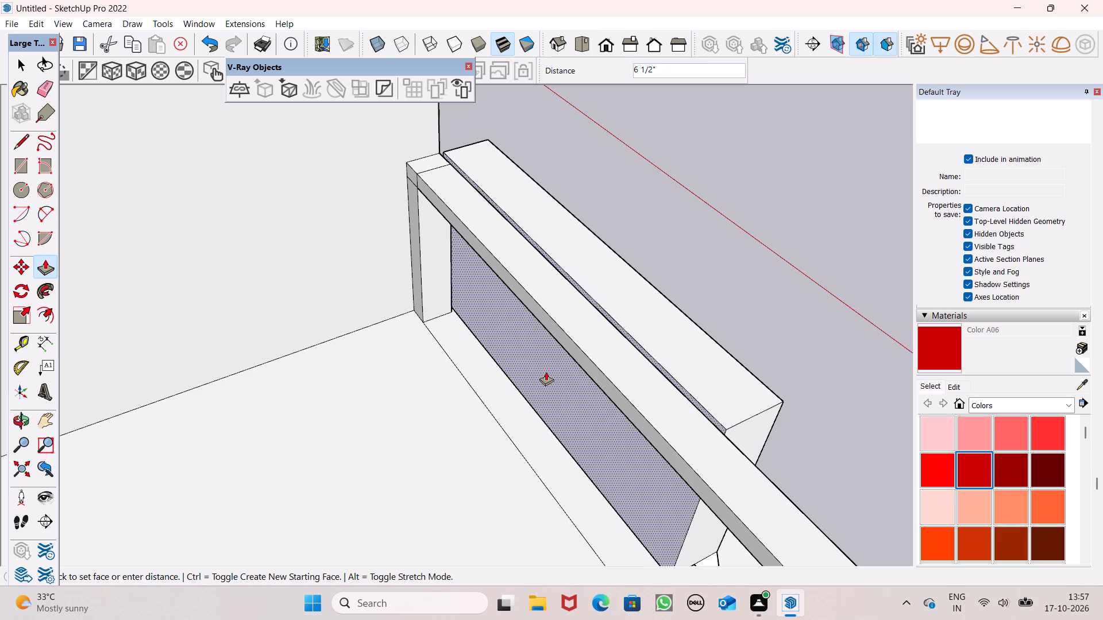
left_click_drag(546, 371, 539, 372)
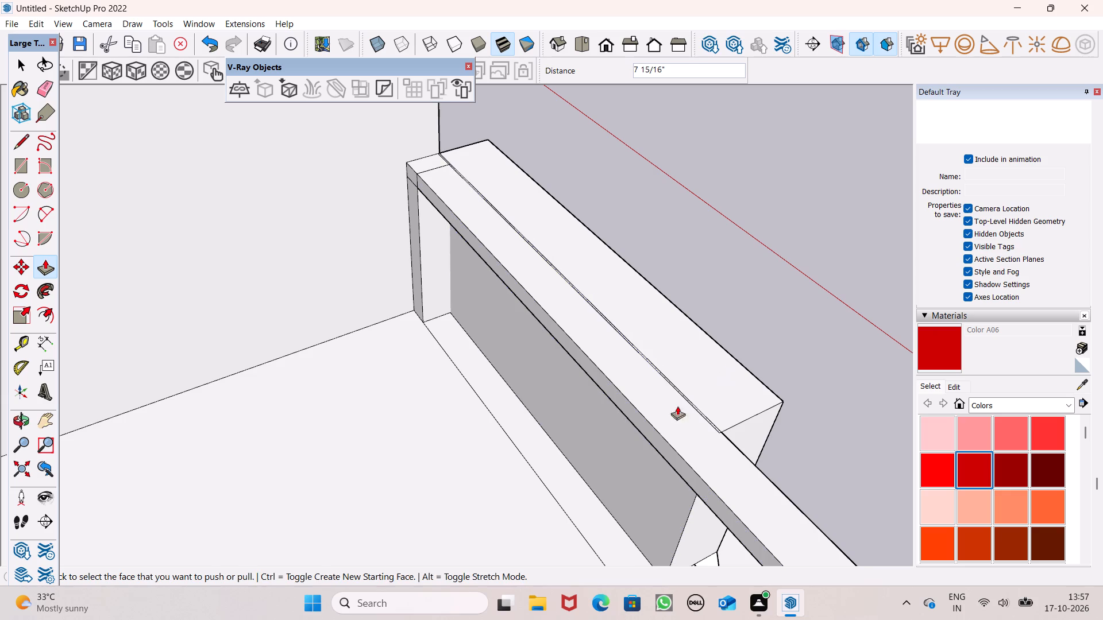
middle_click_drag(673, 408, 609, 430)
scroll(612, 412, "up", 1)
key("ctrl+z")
Pull the raised panel's back face about 7 9/16" to meet the parapet's top rail.
scroll(620, 429, "up", 3)
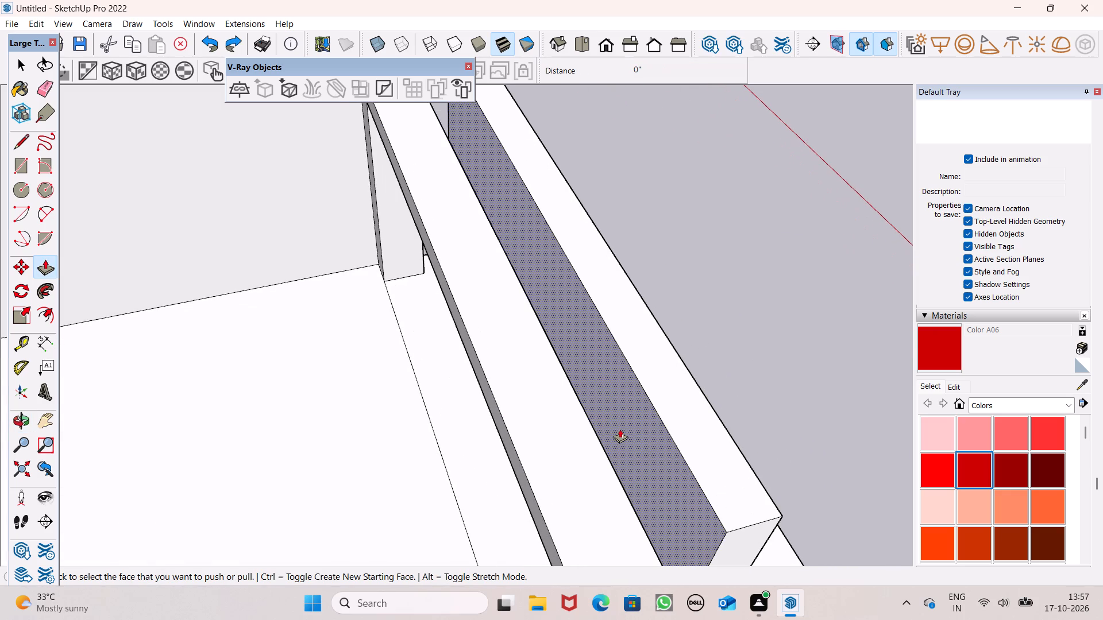
left_click_drag(626, 420, 599, 439)
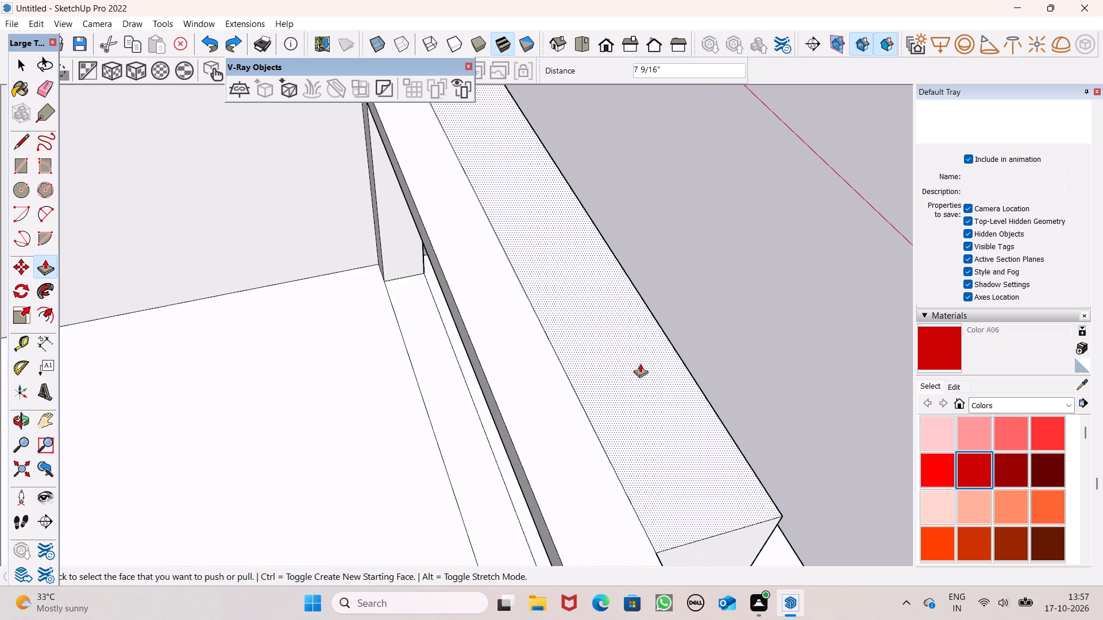
From the roof side, draw a short line up the panel's free end edge from its bottom corner to close the open back.
scroll(640, 363, "down", 9)
middle_click_drag(657, 374, 823, 242)
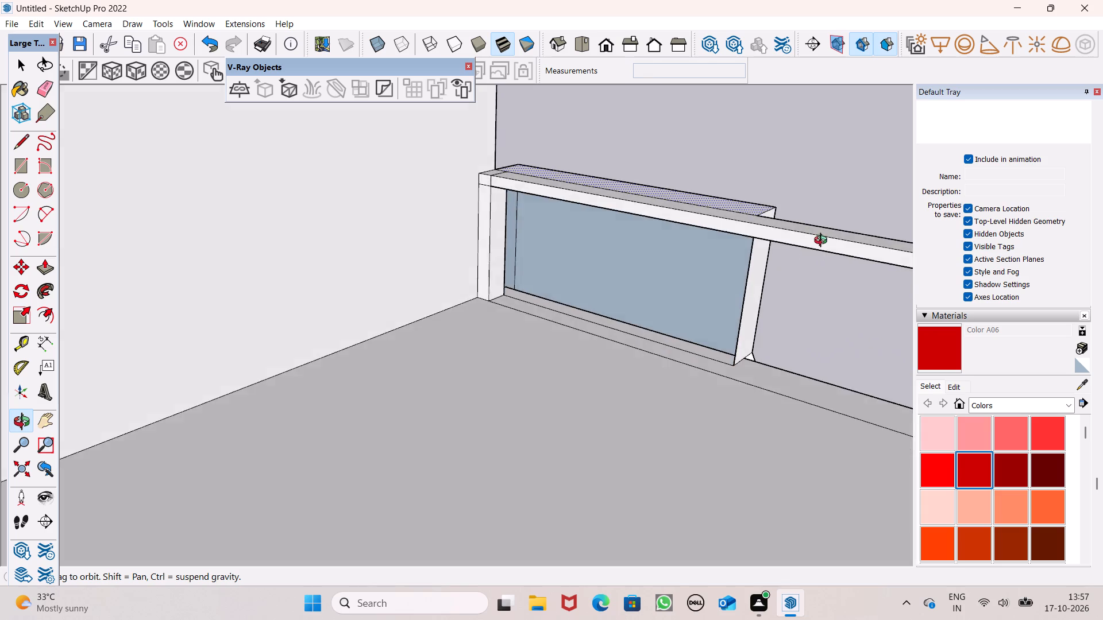
middle_click_drag(823, 242, 637, 169)
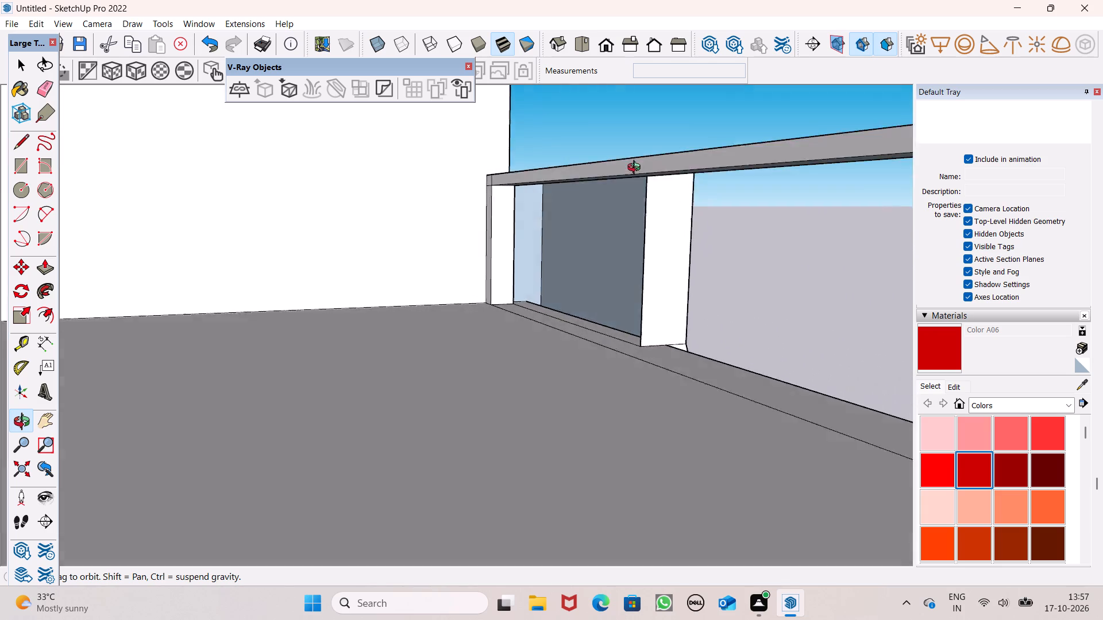
middle_click_drag(637, 169, 597, 175)
middle_click_drag(503, 245, 600, 225)
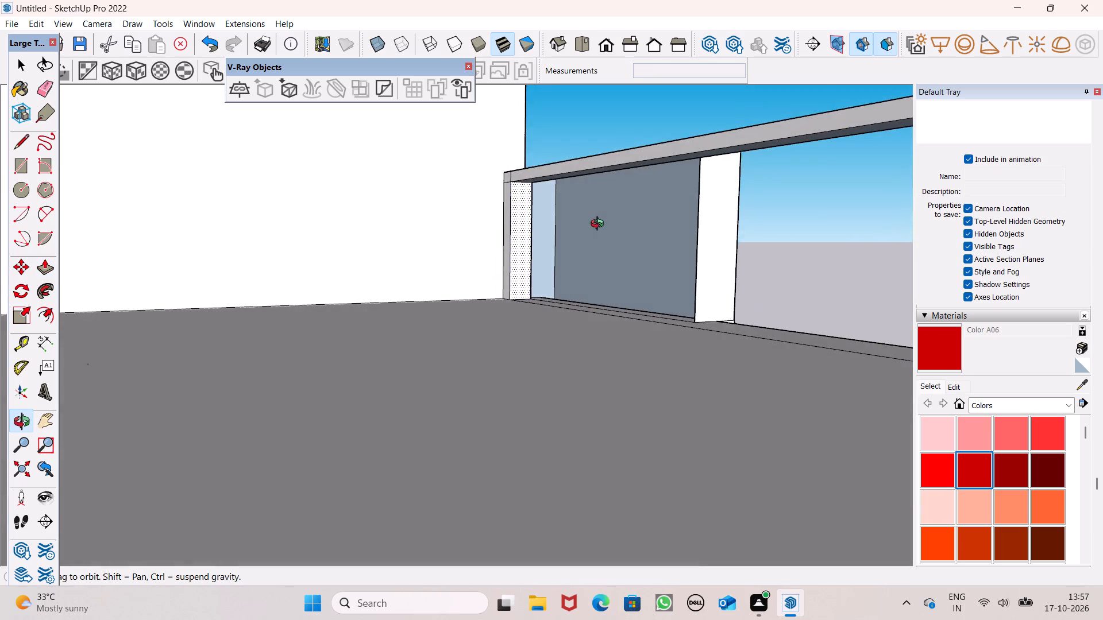
middle_click_drag(600, 225, 626, 230)
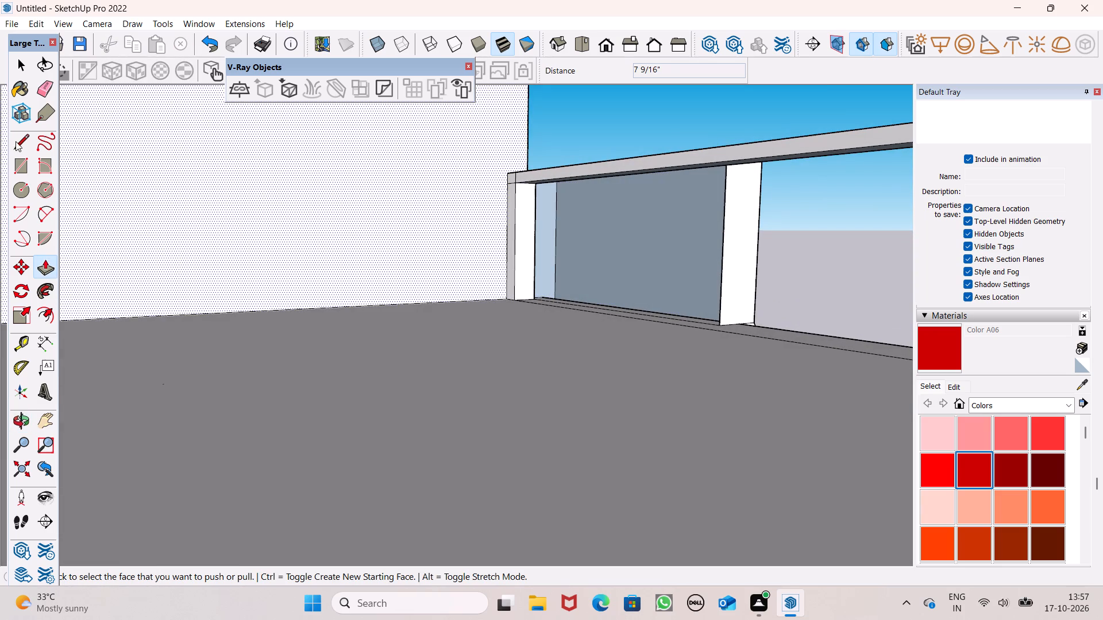
left_click(24, 135)
middle_click_drag(735, 239, 749, 280)
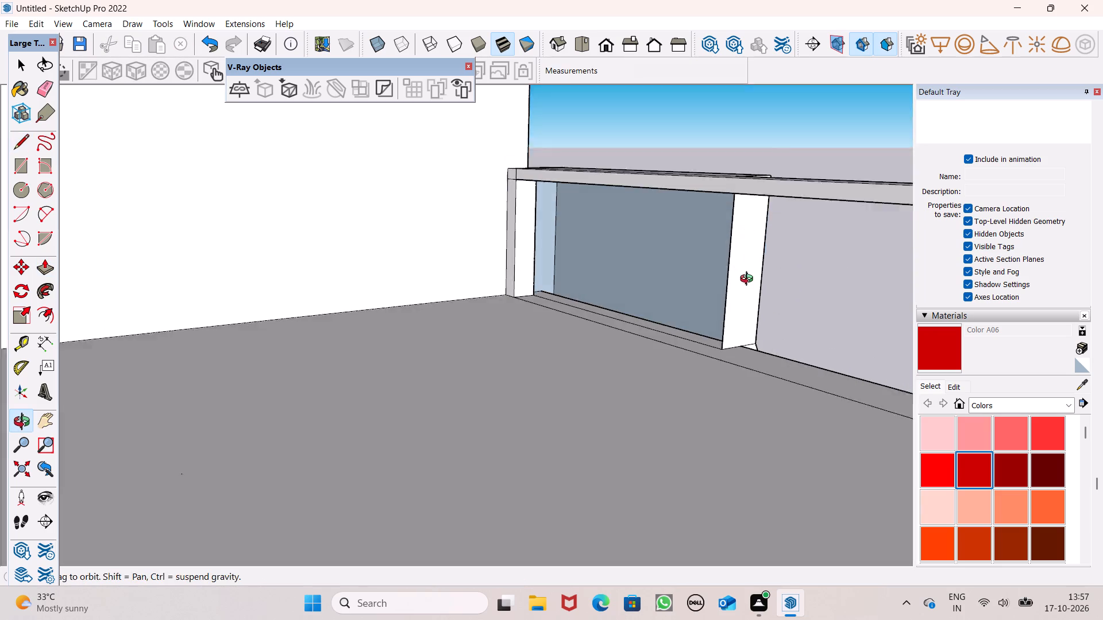
middle_click_drag(749, 280, 766, 293)
scroll(723, 344, "up", 4)
left_click(734, 363)
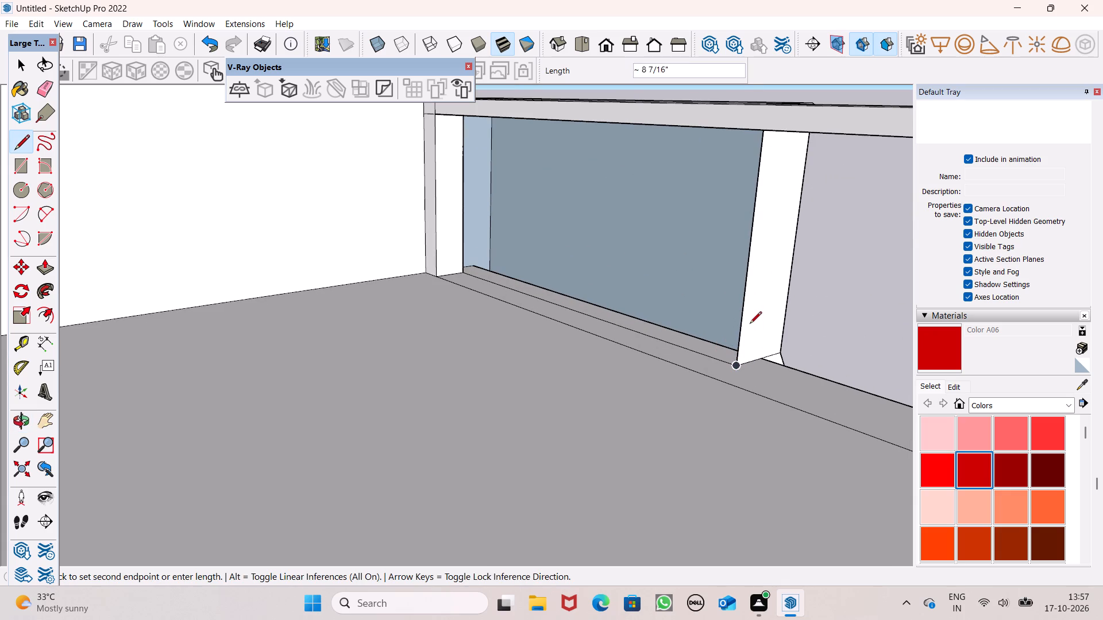
left_click(744, 317)
Draw a slanted line about 4' 3" long on the panel's front face, from the base slant's upper end to the top edge.
scroll(739, 261, "down", 10)
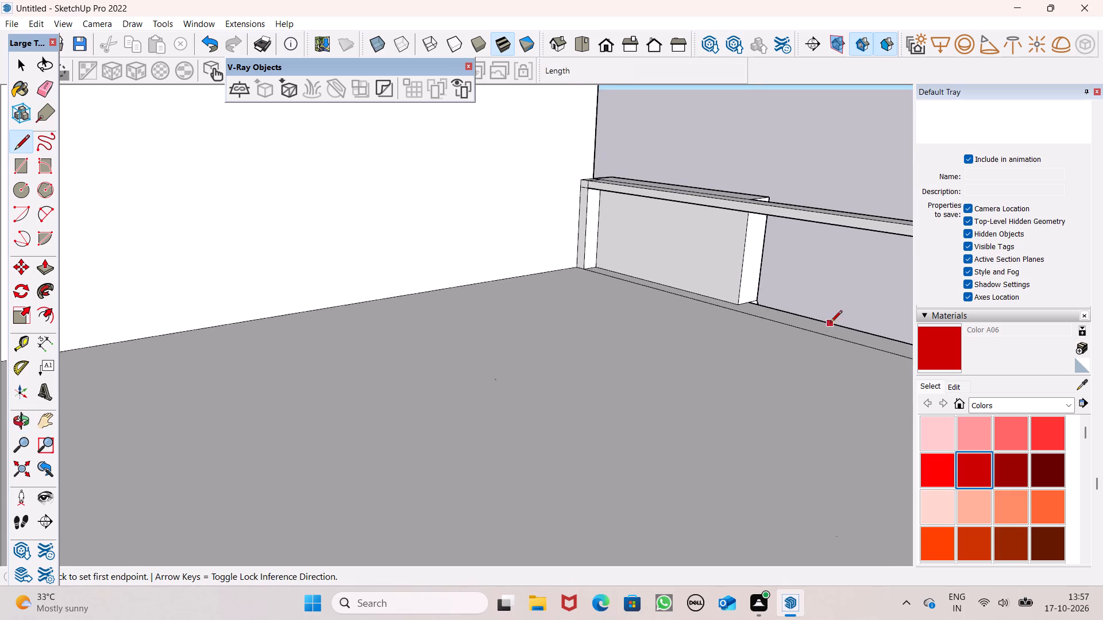
middle_click_drag(830, 323, 690, 359)
scroll(700, 303, "down", 5)
middle_click_drag(794, 311, 627, 372)
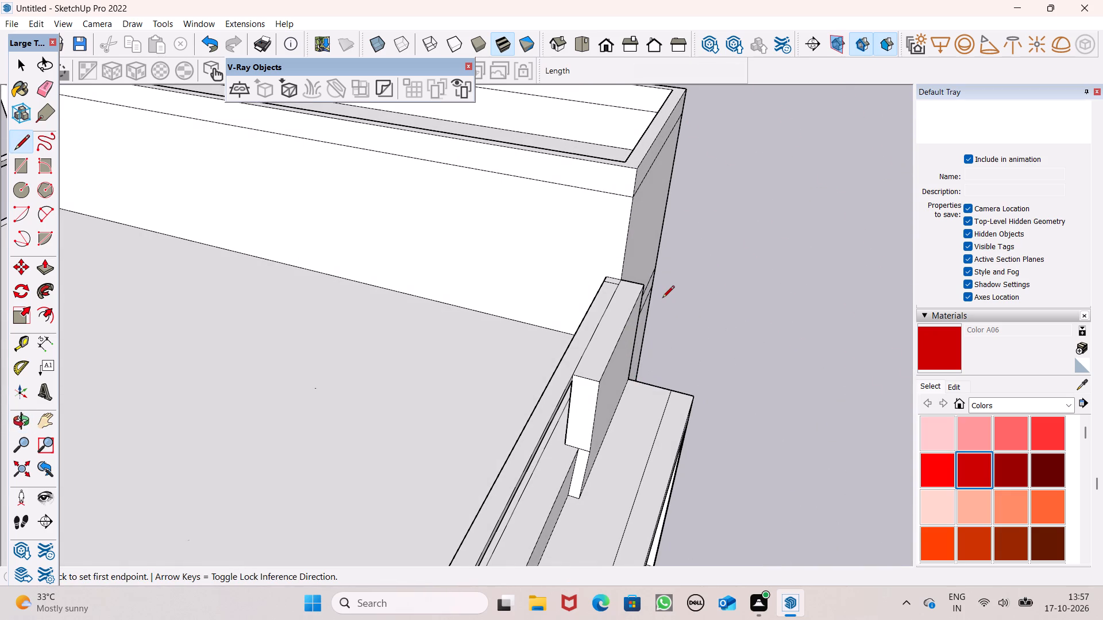
scroll(664, 298, "down", 7)
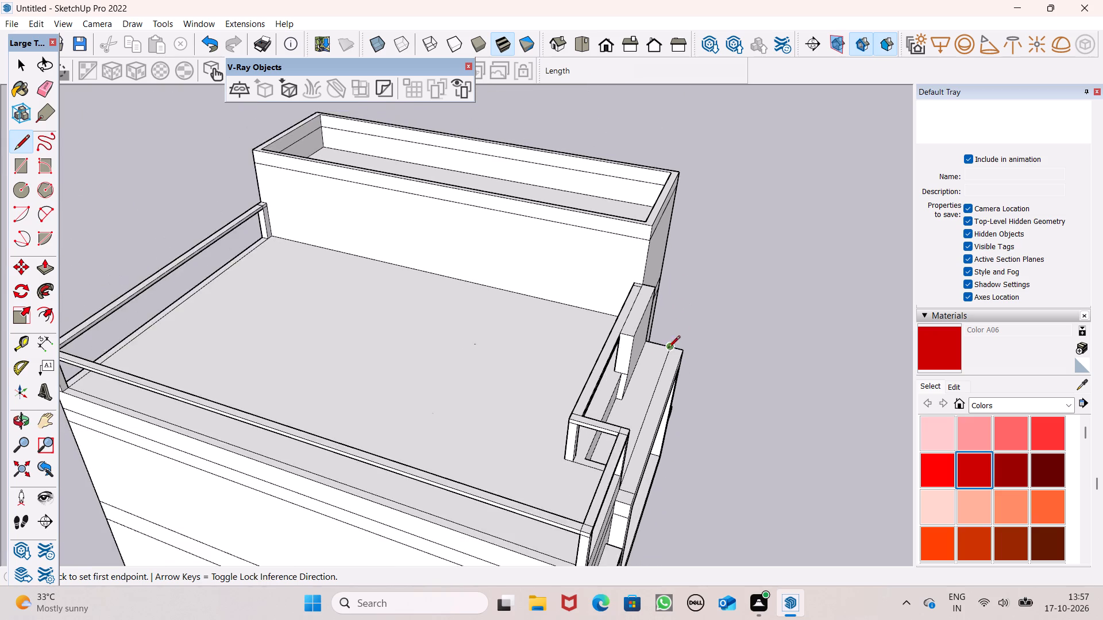
middle_click_drag(664, 355, 410, 295)
scroll(477, 388, "up", 3)
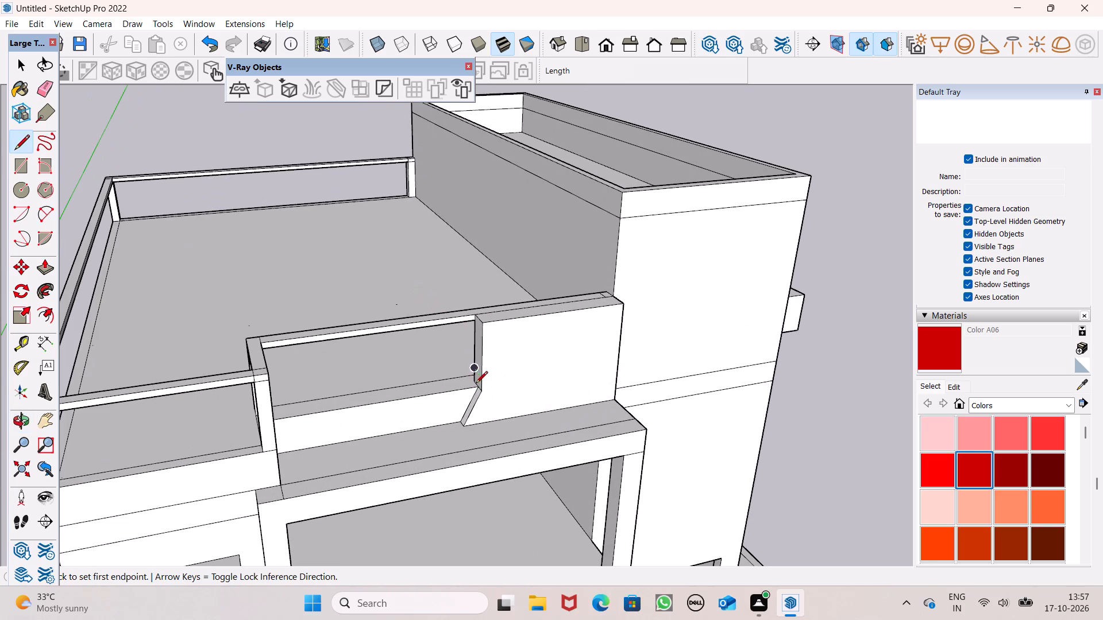
left_click_drag(485, 388, 488, 382)
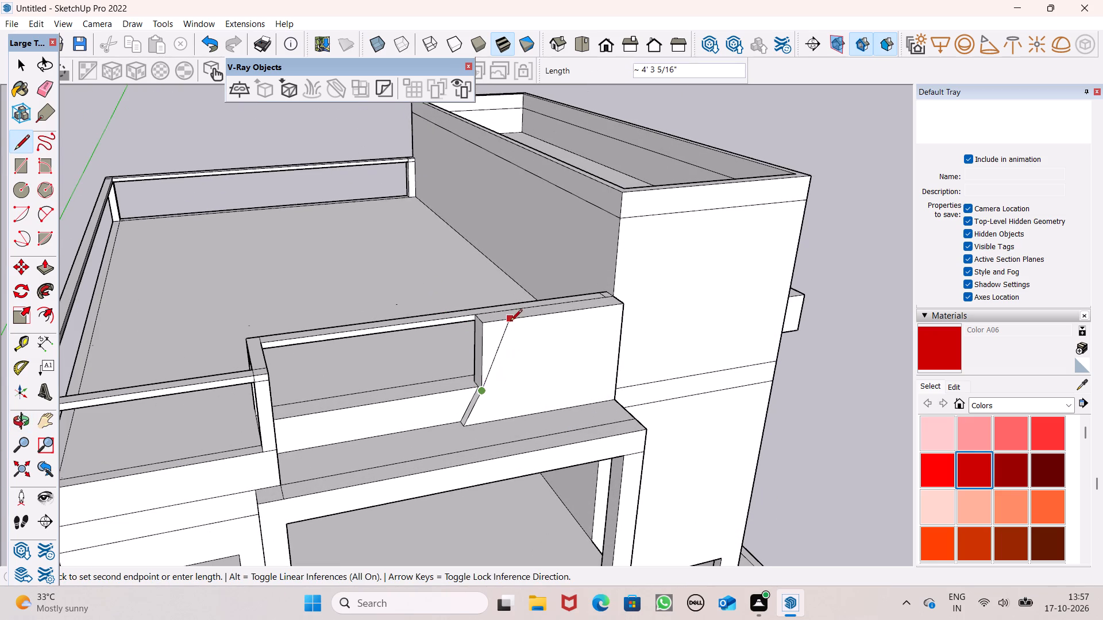
left_click(510, 322)
Continue the slanted line across the panel's top face with a 1' 1 3/4" line to the rail's edge.
scroll(491, 348, "up", 1)
middle_click_drag(491, 348, 645, 334)
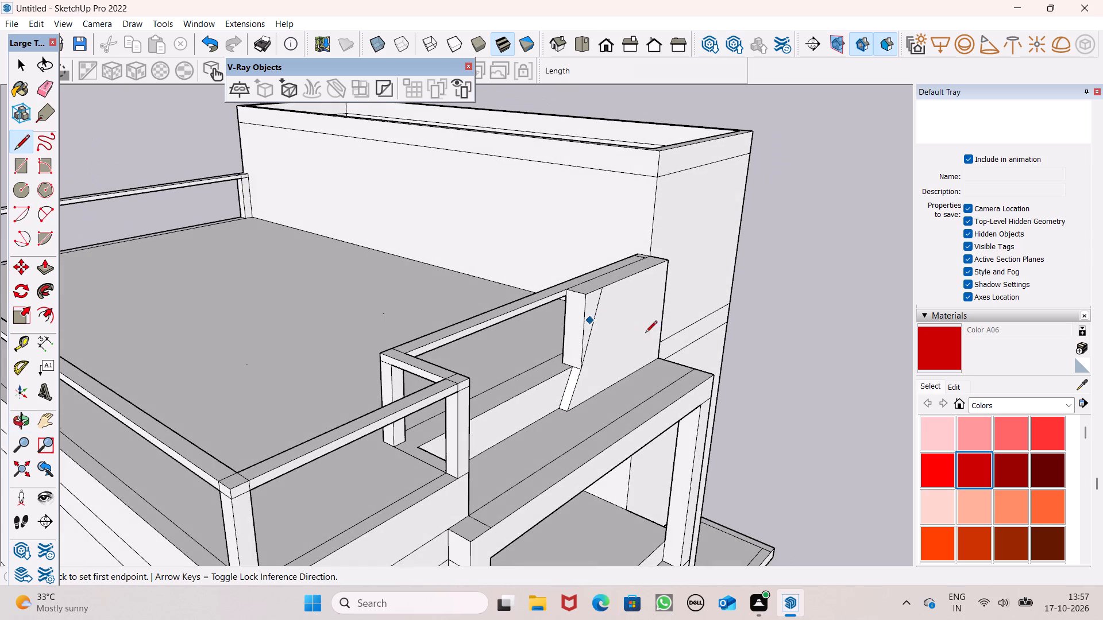
middle_click_drag(569, 347, 368, 464)
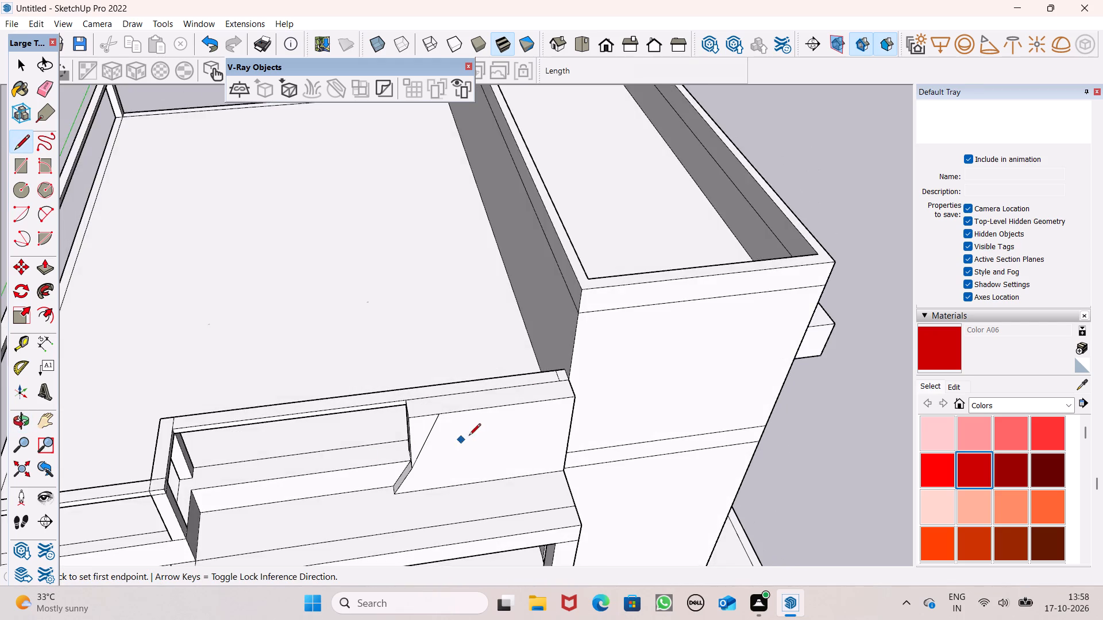
scroll(472, 429, "up", 5)
left_click_drag(438, 412, 438, 400)
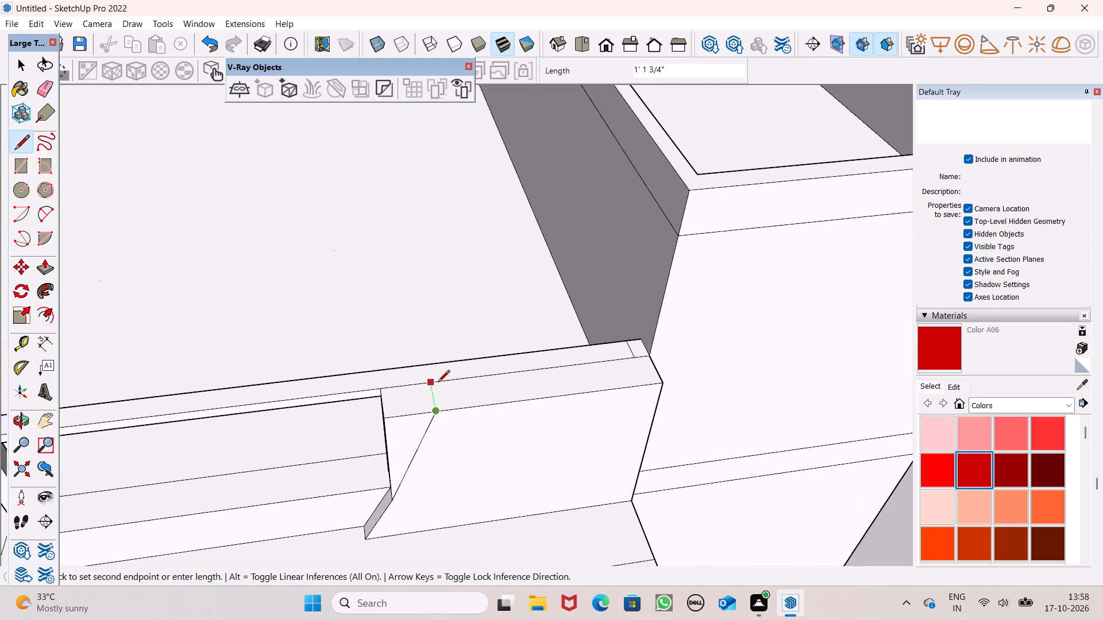
left_click(438, 383)
key("space")
scroll(511, 316, "down", 6)
middle_click_drag(525, 363, 721, 358)
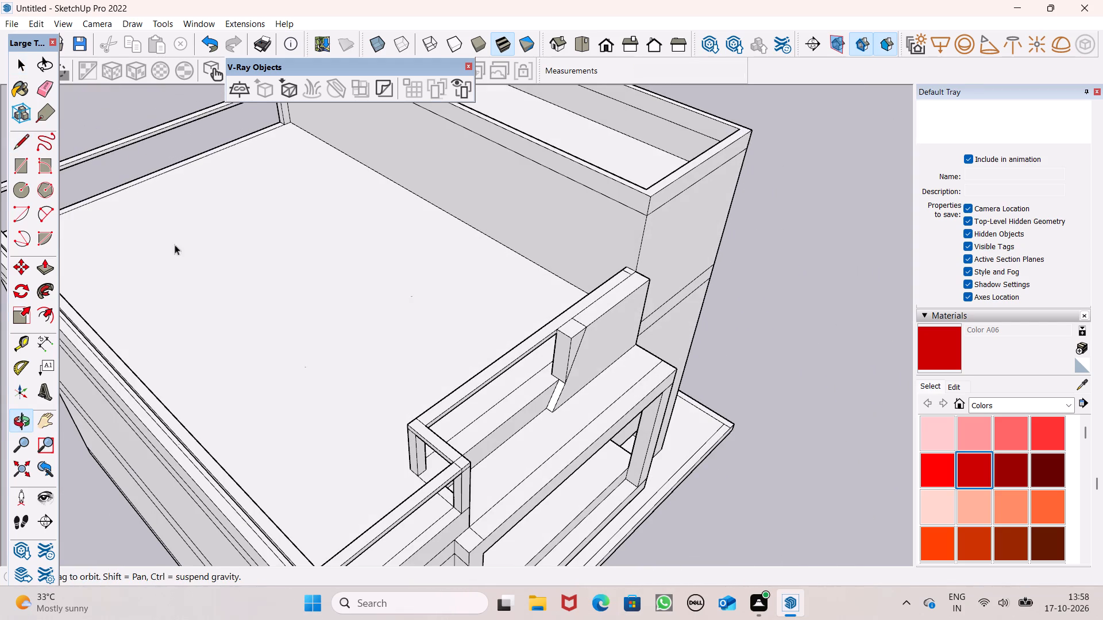
Erase the edges of the panel's upper free-end corner that lie outside the slanted cut line.
left_click(46, 88)
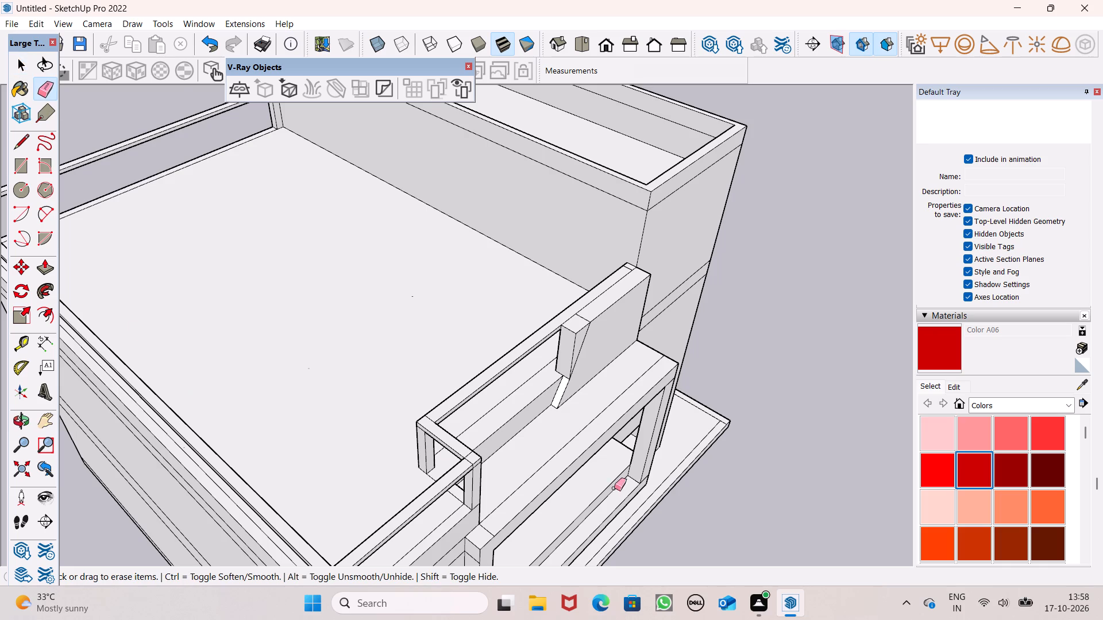
scroll(555, 340, "up", 6)
left_click_drag(606, 315, 599, 326)
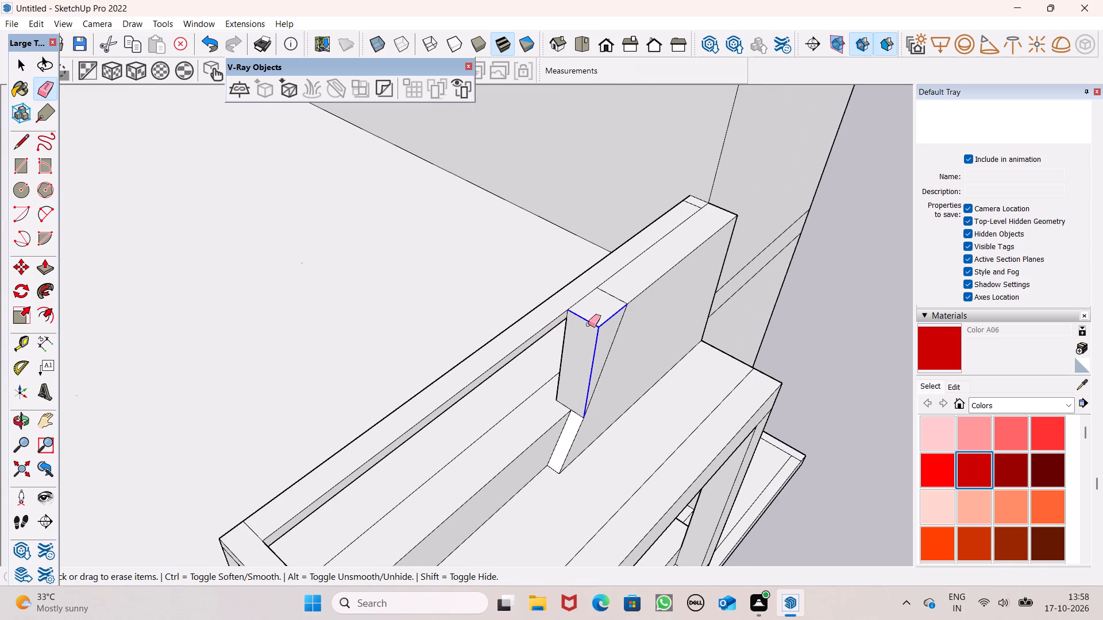
left_click(568, 339)
left_click(566, 343)
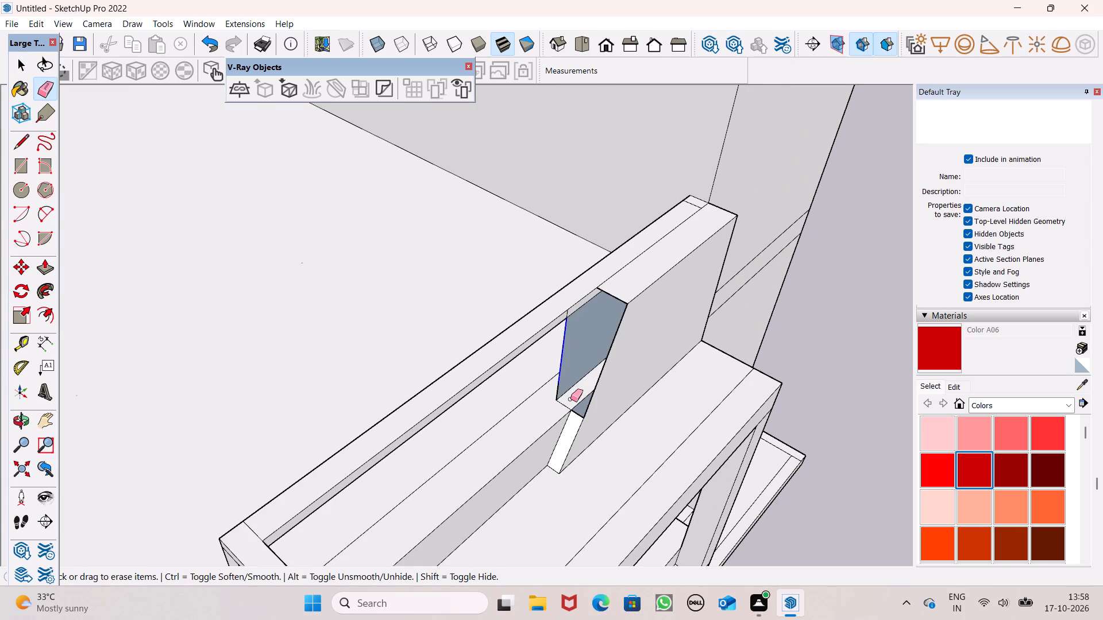
Erase the stray base and vertical edges left behind the panel's removed corner.
middle_click_drag(570, 399, 701, 343)
scroll(660, 313, "up", 5)
left_click(659, 312)
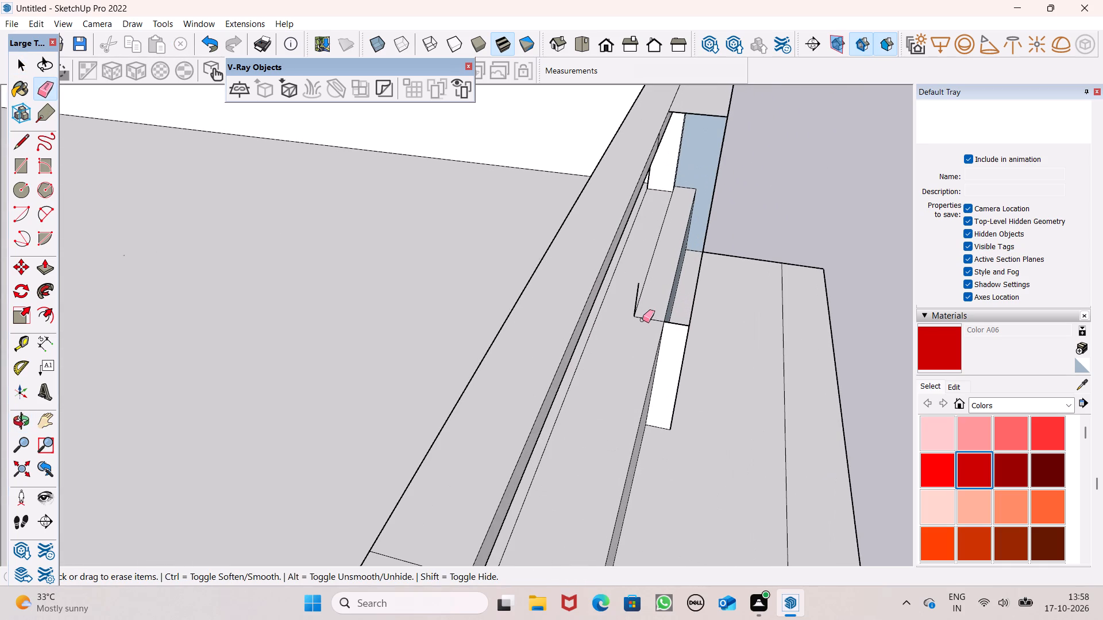
left_click(645, 315)
left_click(642, 296)
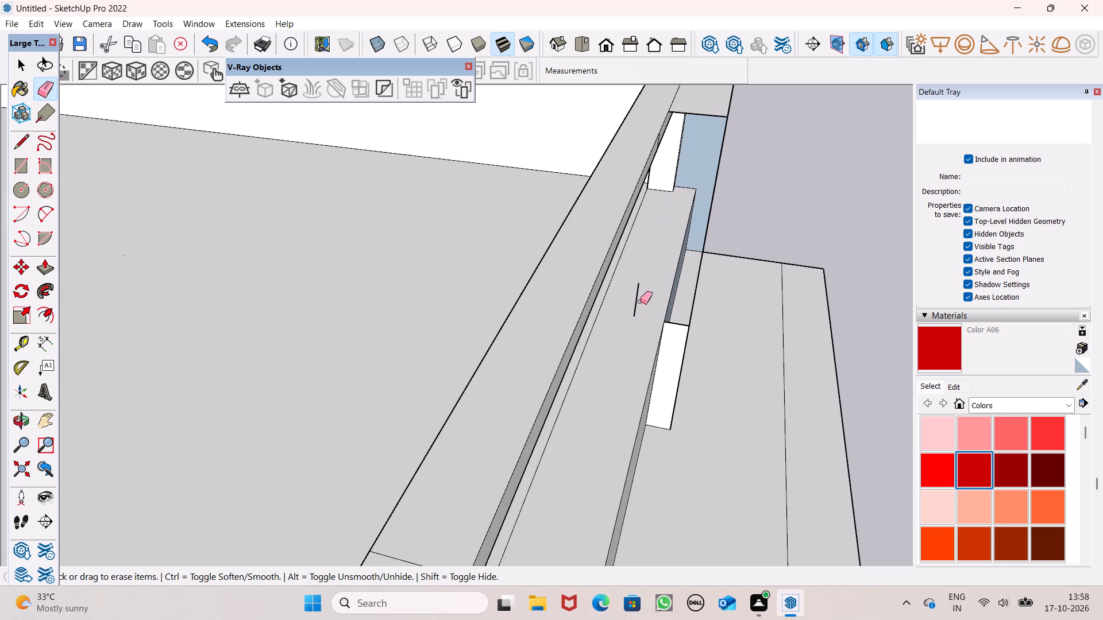
middle_click_drag(682, 334, 634, 354)
scroll(660, 369, "up", 1)
left_click_drag(599, 324, 588, 334)
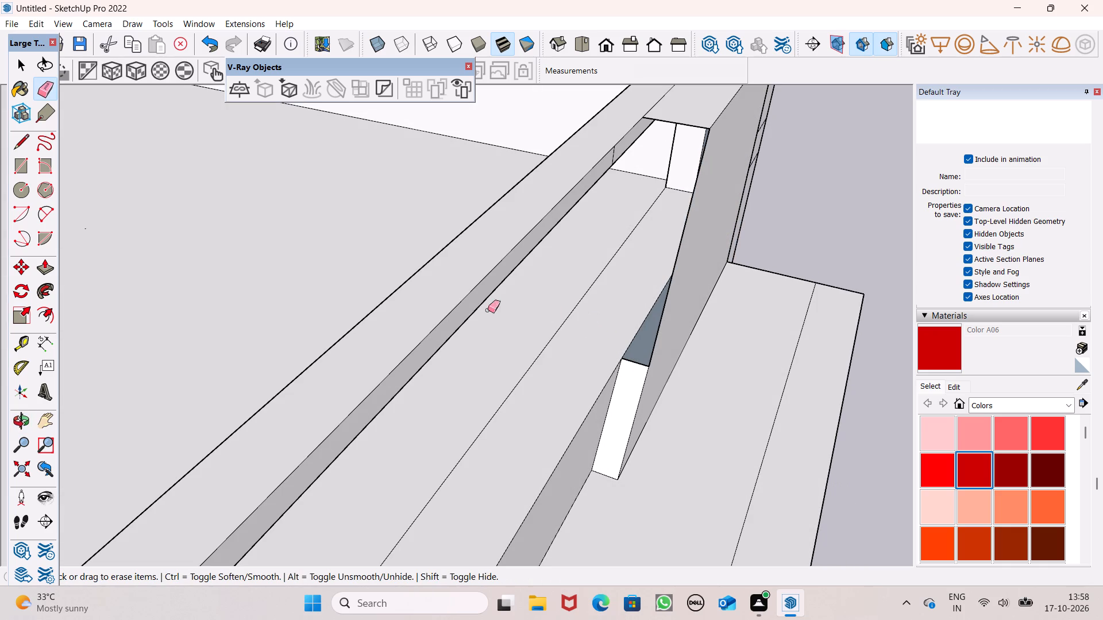
Draw a line about 4' 3 3/4" from the slanted cut's end at the top rail down to the base slant's inner corner.
left_click(29, 145)
scroll(858, 392, "down", 4)
middle_click_drag(698, 374, 508, 338)
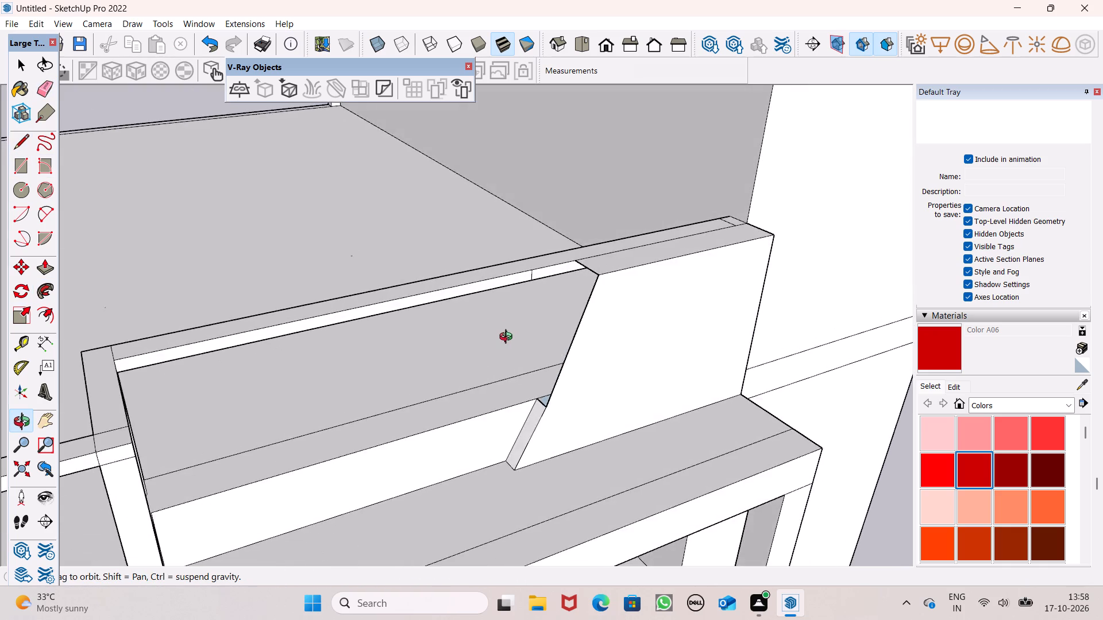
middle_click_drag(508, 338, 688, 375)
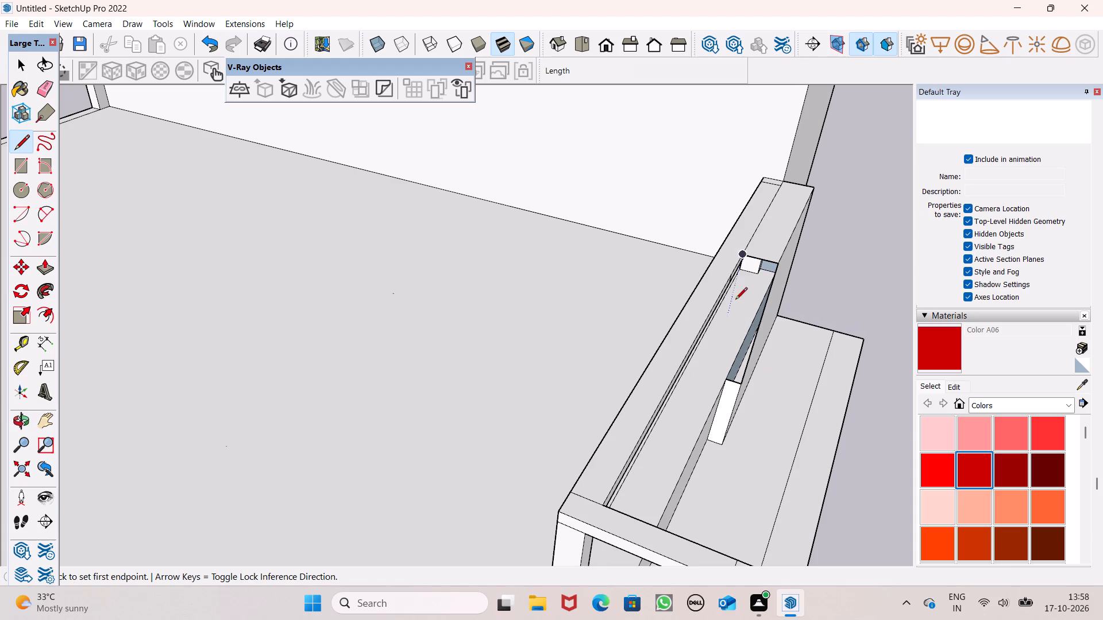
left_click(743, 258)
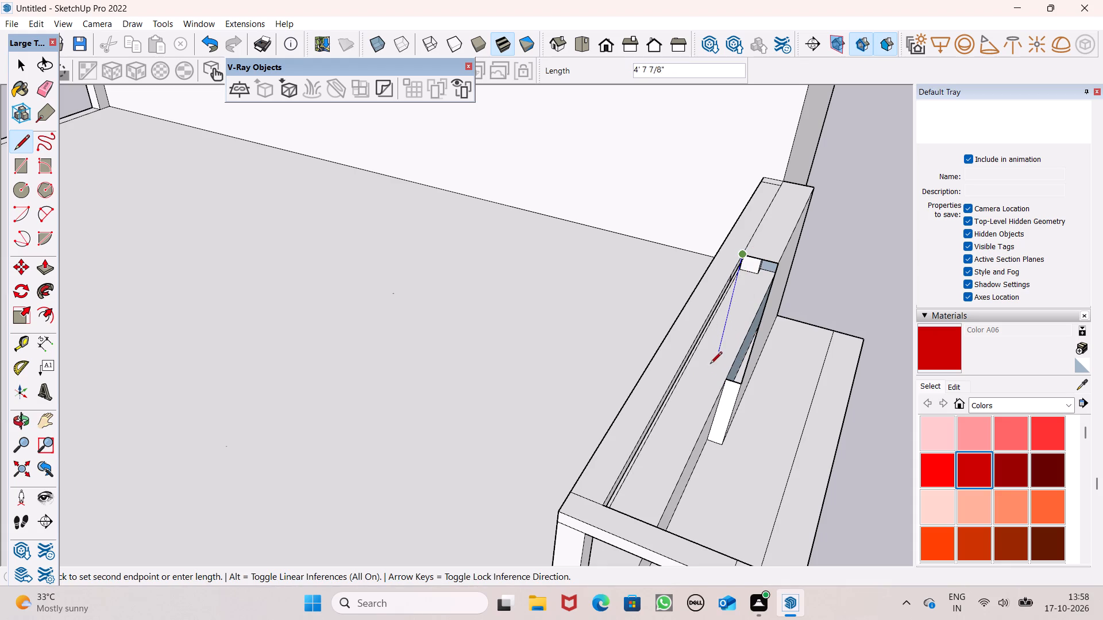
middle_click_drag(701, 383, 841, 325)
scroll(834, 330, "up", 1)
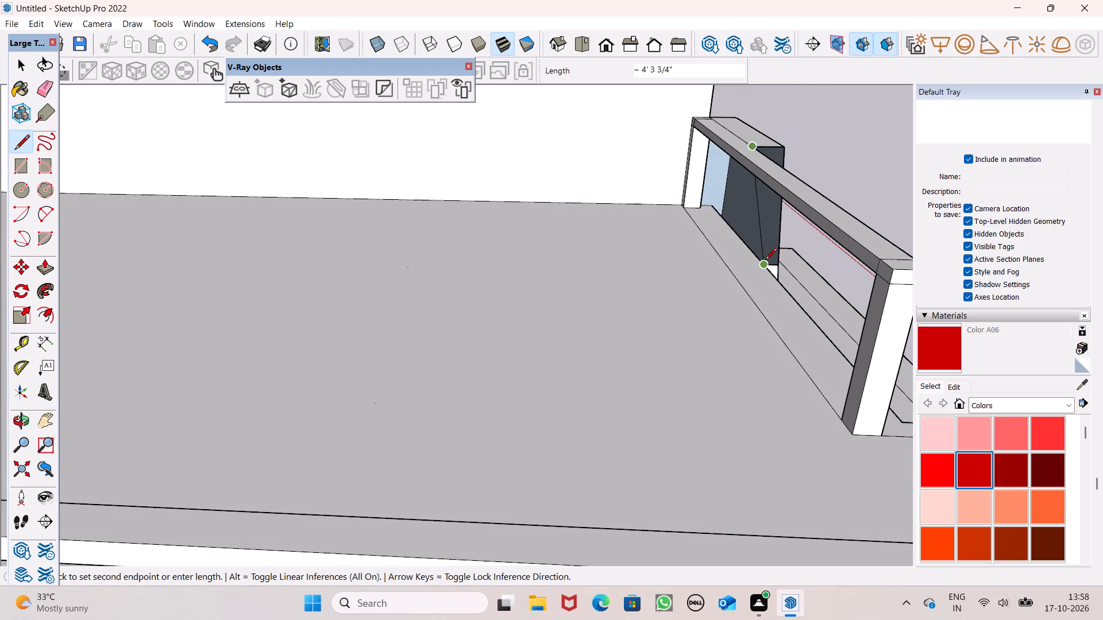
scroll(765, 261, "up", 6)
scroll(739, 281, "down", 6)
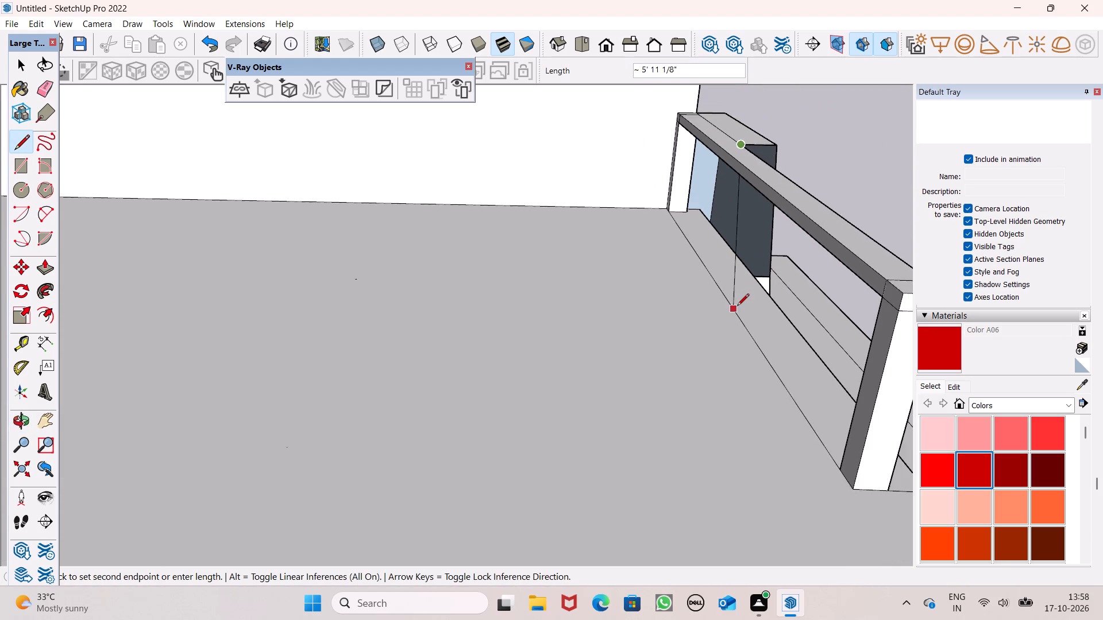
scroll(737, 307, "down", 5)
middle_click_drag(712, 315, 749, 278)
scroll(747, 258, "up", 5)
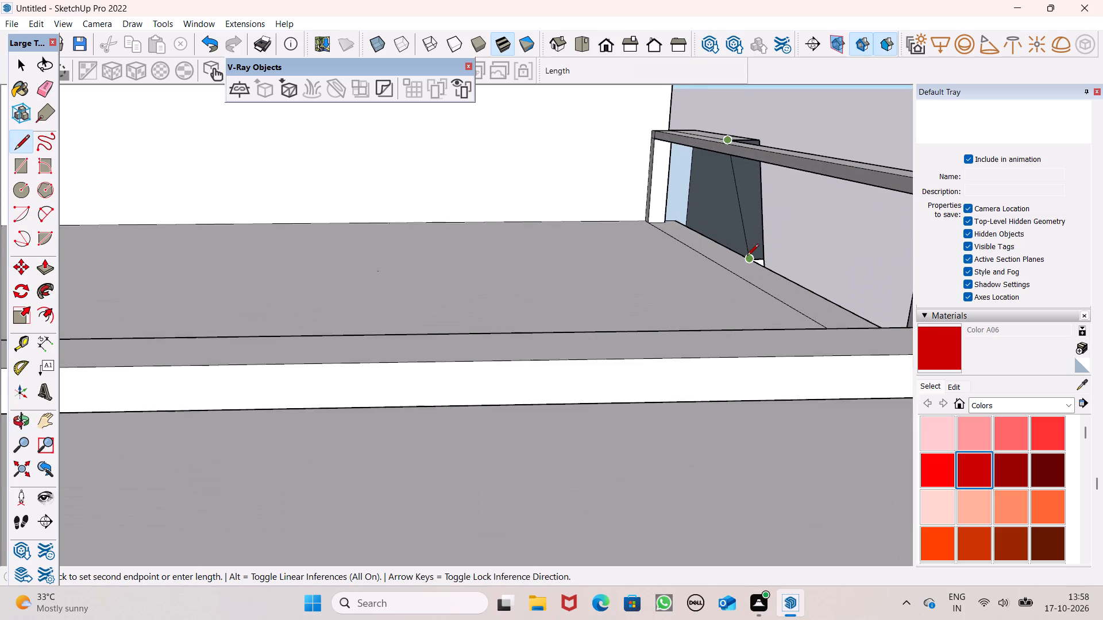
left_click(751, 254)
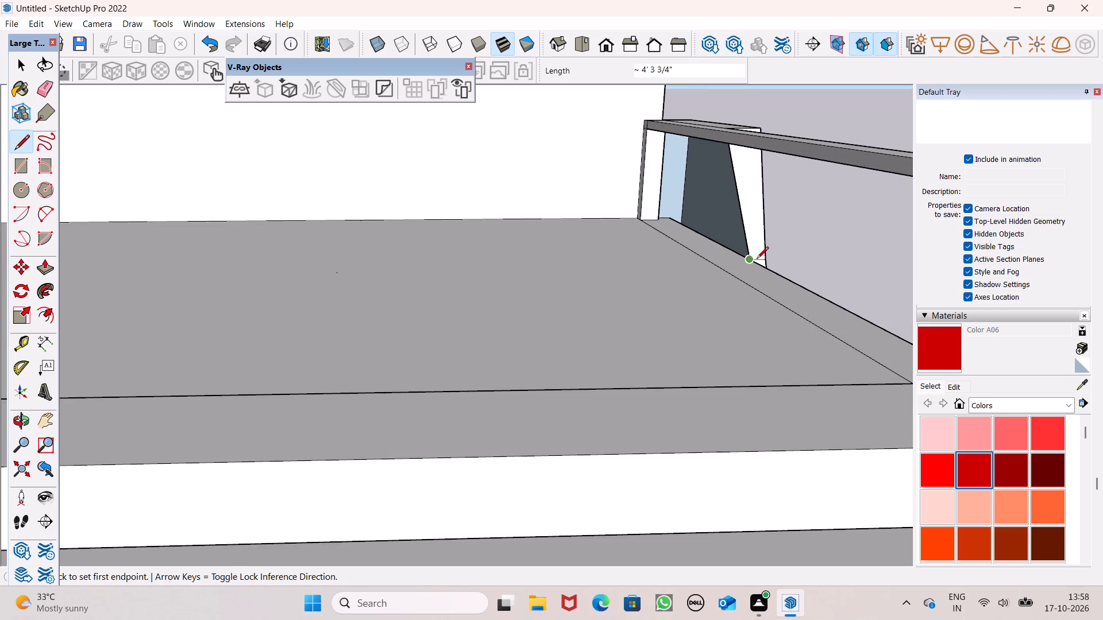
On the roof side, draw a short line about 3 13/16" along the base at the panel's tower-end corner.
scroll(707, 269, "down", 3)
middle_click_drag(672, 294, 783, 272)
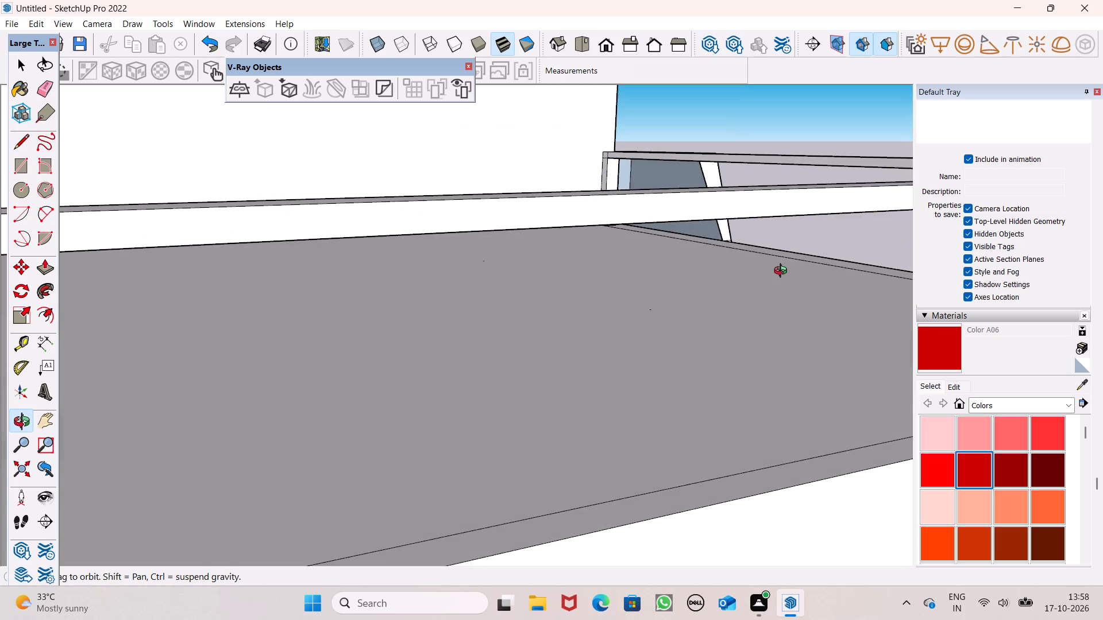
middle_click_drag(783, 272, 711, 256)
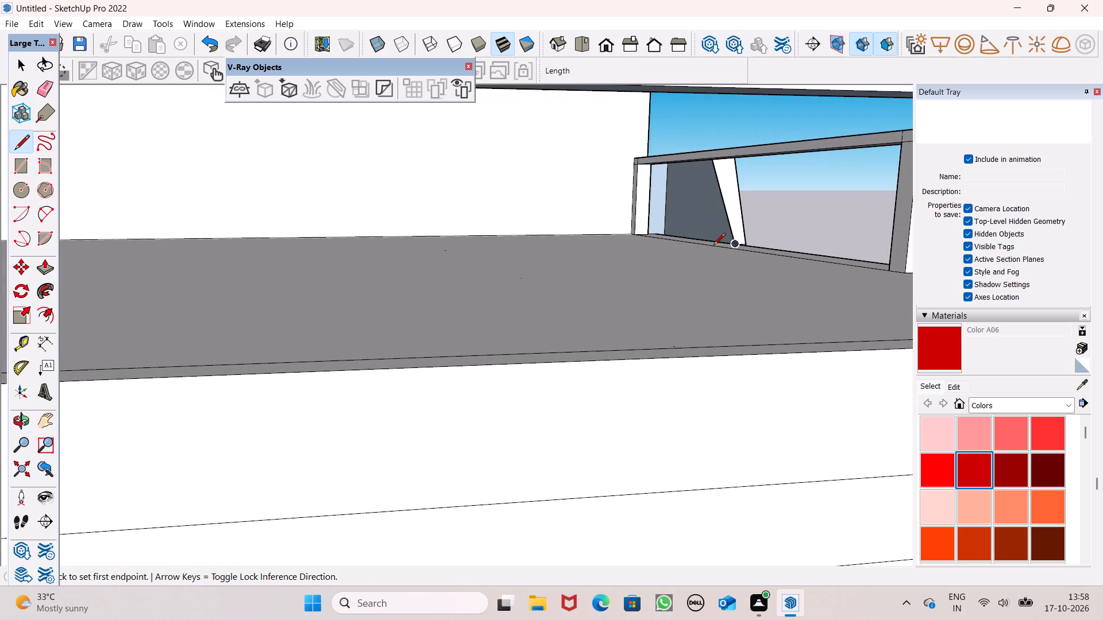
scroll(708, 227, "up", 7)
middle_click_drag(725, 269, 767, 343)
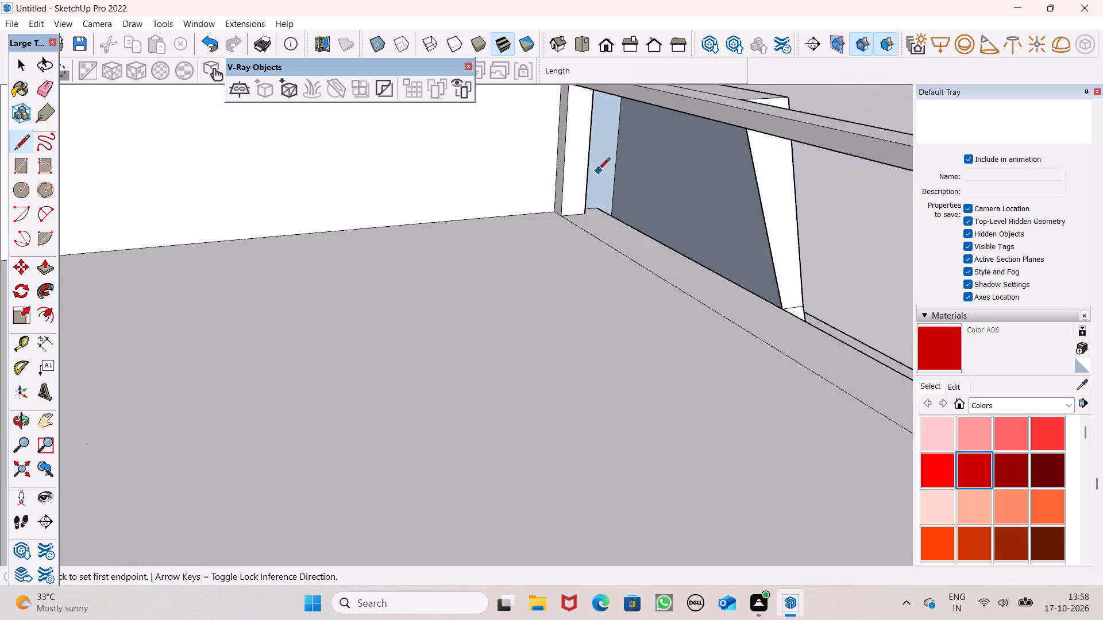
scroll(598, 170, "up", 5)
left_click(585, 231)
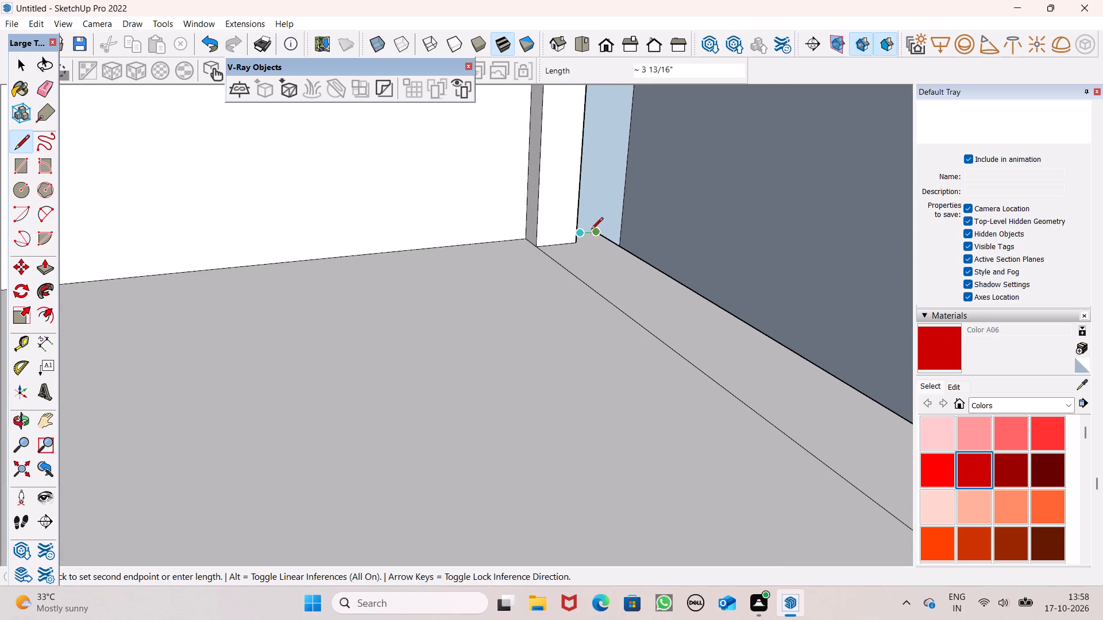
left_click(592, 230)
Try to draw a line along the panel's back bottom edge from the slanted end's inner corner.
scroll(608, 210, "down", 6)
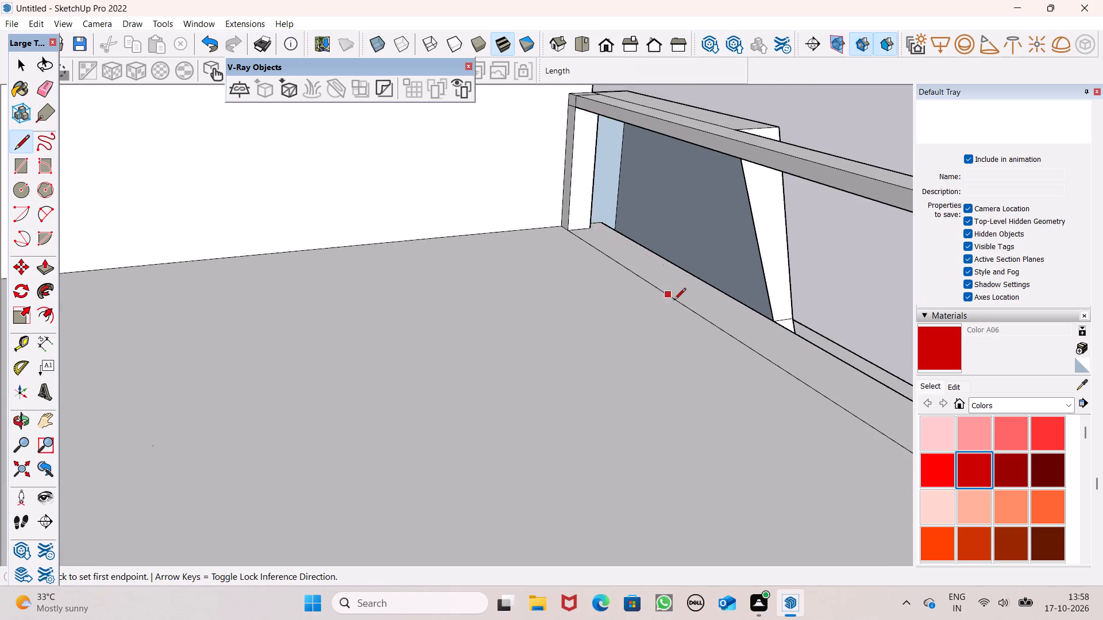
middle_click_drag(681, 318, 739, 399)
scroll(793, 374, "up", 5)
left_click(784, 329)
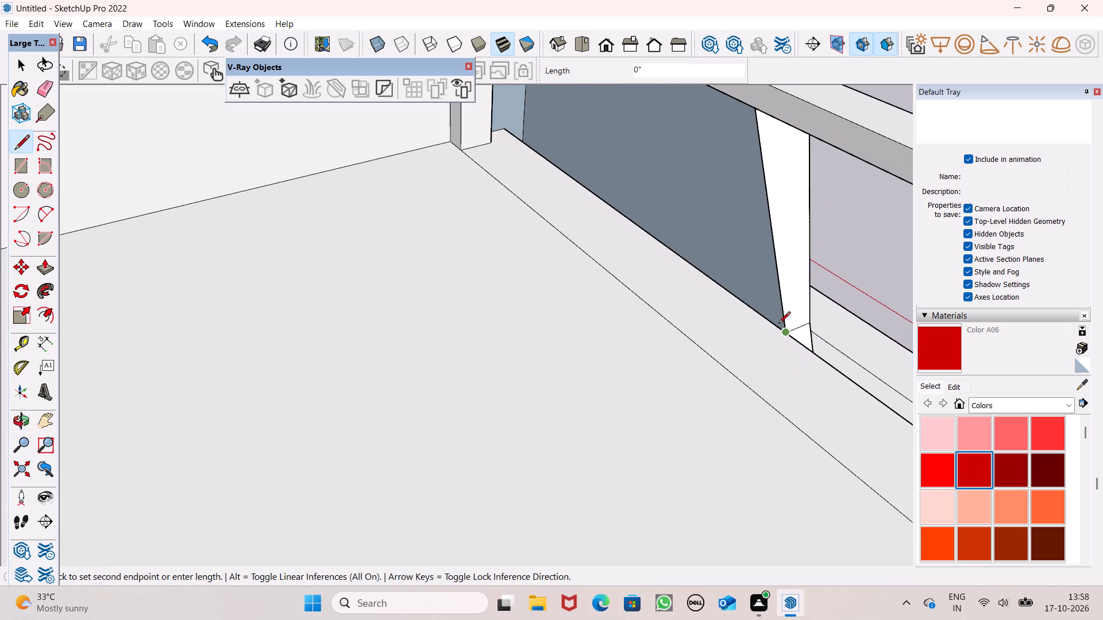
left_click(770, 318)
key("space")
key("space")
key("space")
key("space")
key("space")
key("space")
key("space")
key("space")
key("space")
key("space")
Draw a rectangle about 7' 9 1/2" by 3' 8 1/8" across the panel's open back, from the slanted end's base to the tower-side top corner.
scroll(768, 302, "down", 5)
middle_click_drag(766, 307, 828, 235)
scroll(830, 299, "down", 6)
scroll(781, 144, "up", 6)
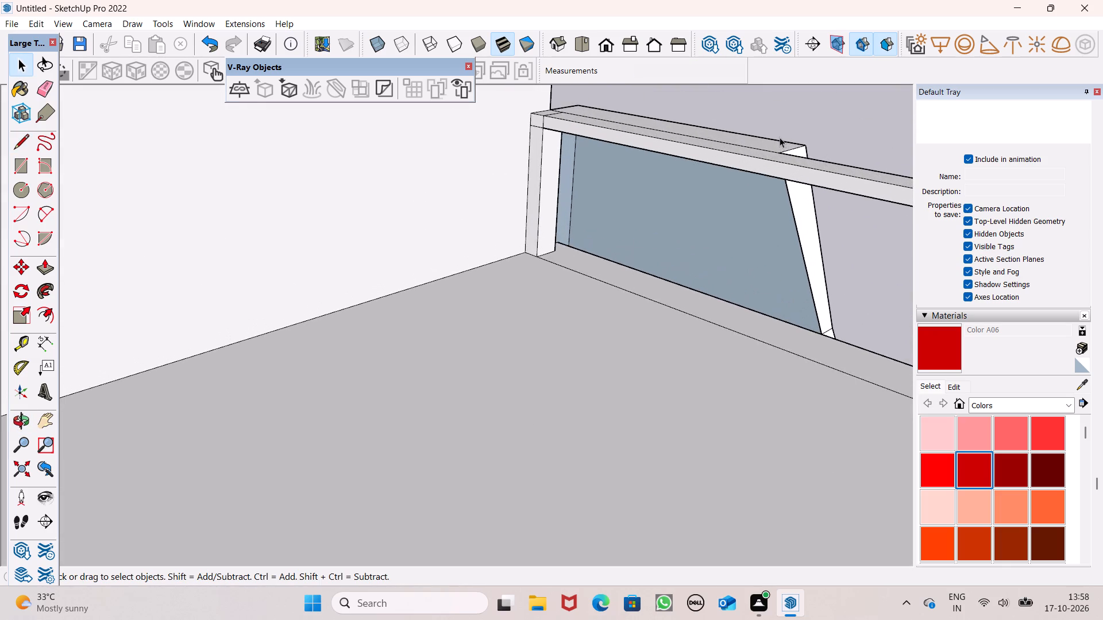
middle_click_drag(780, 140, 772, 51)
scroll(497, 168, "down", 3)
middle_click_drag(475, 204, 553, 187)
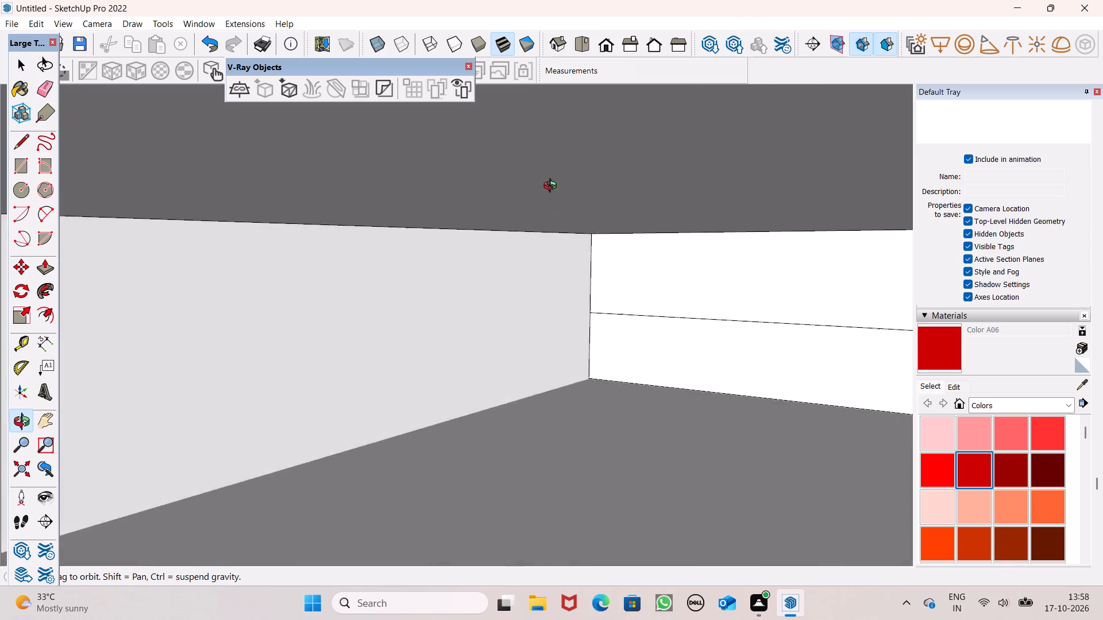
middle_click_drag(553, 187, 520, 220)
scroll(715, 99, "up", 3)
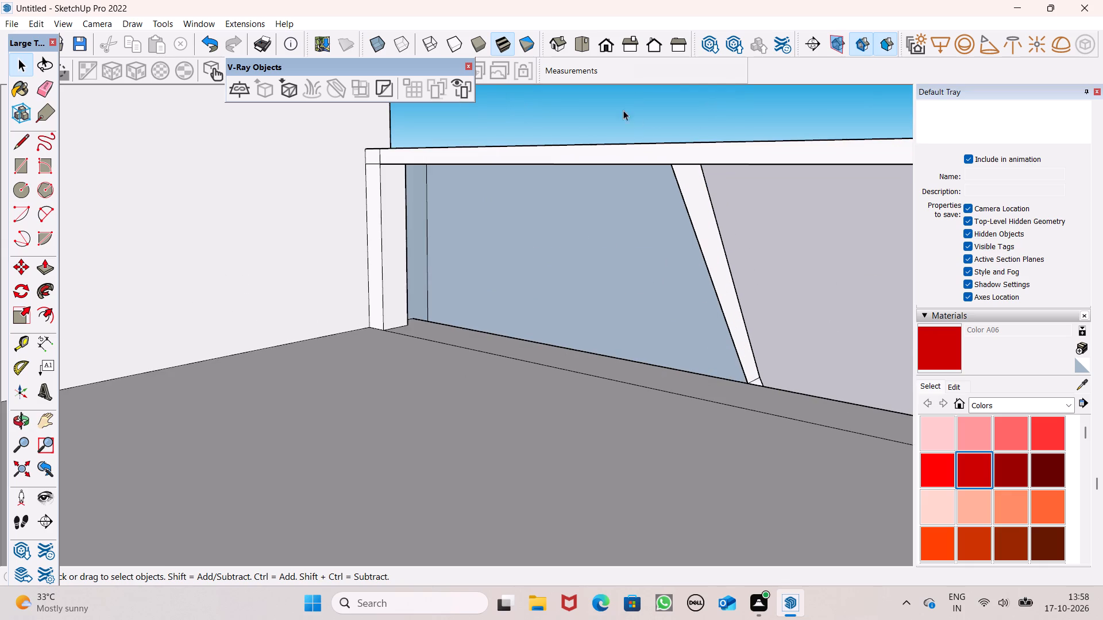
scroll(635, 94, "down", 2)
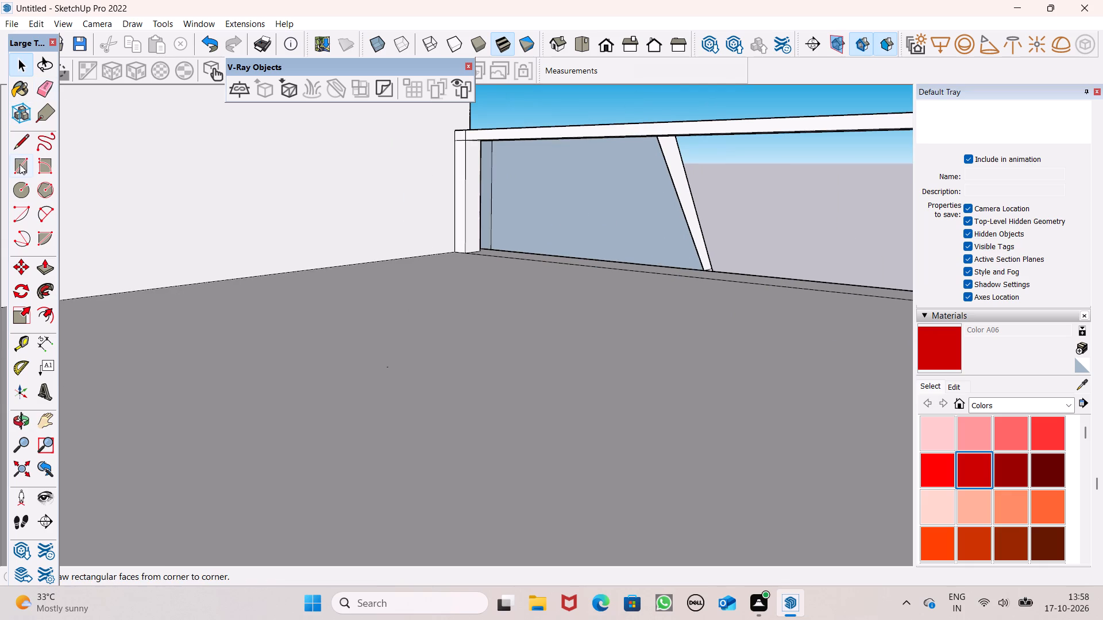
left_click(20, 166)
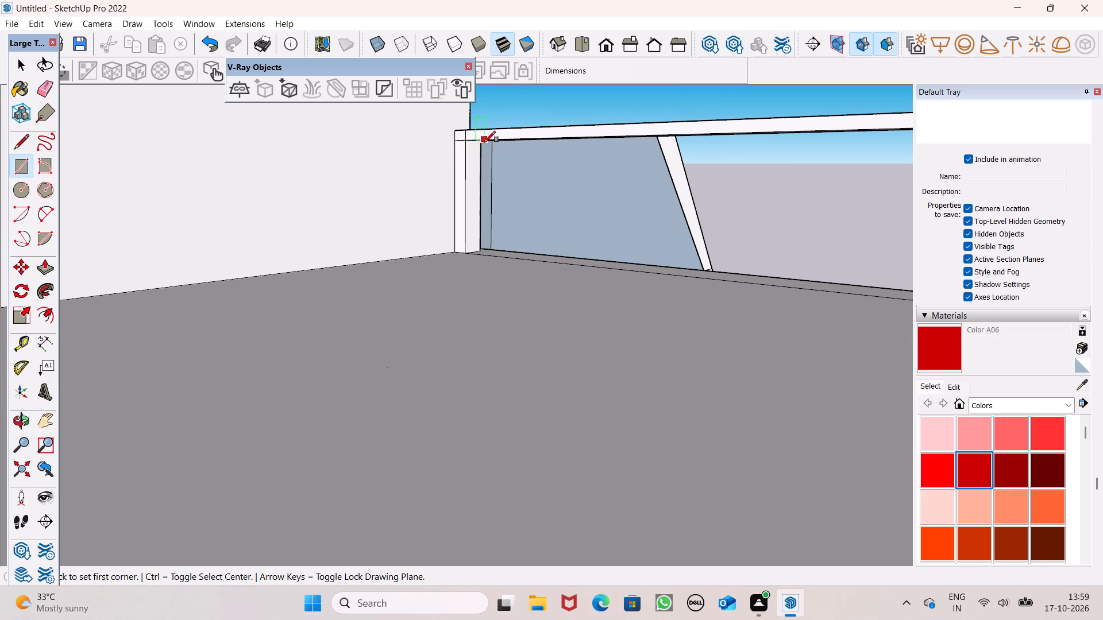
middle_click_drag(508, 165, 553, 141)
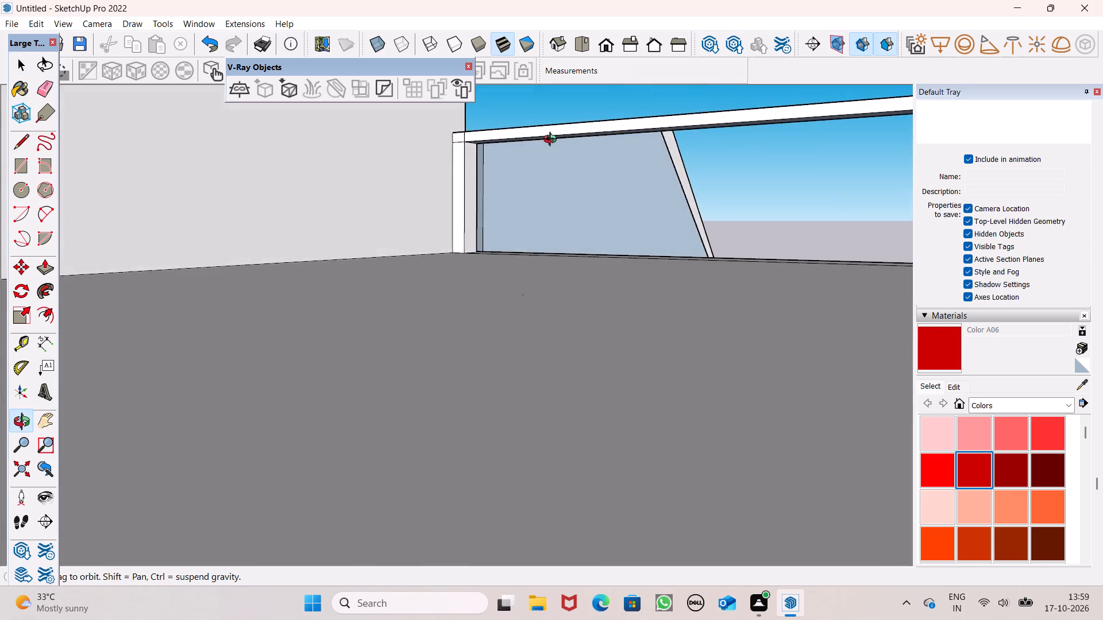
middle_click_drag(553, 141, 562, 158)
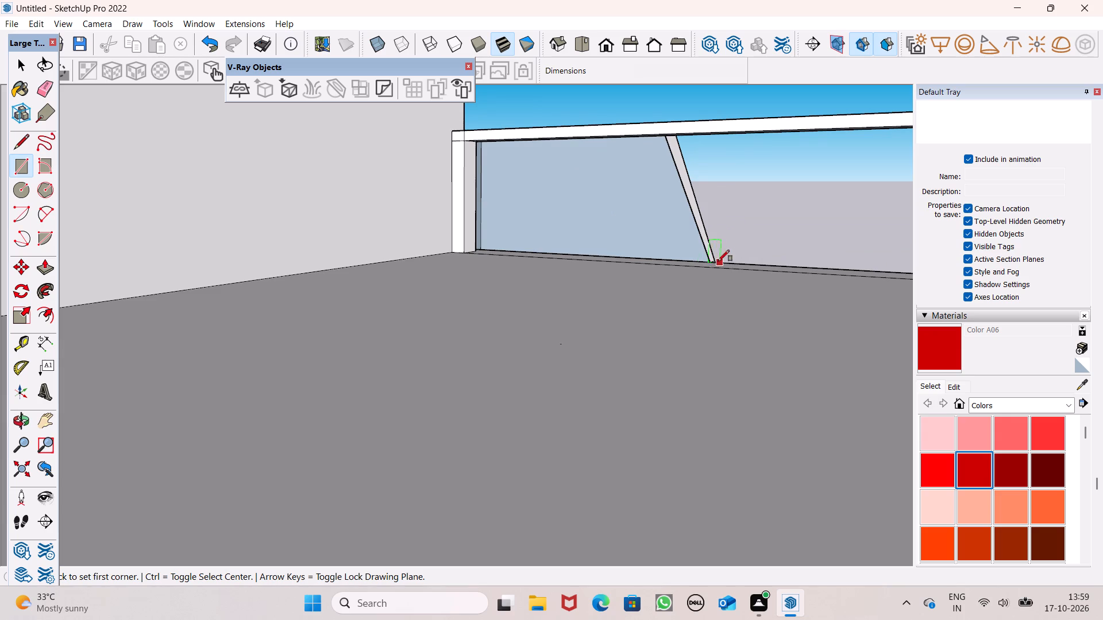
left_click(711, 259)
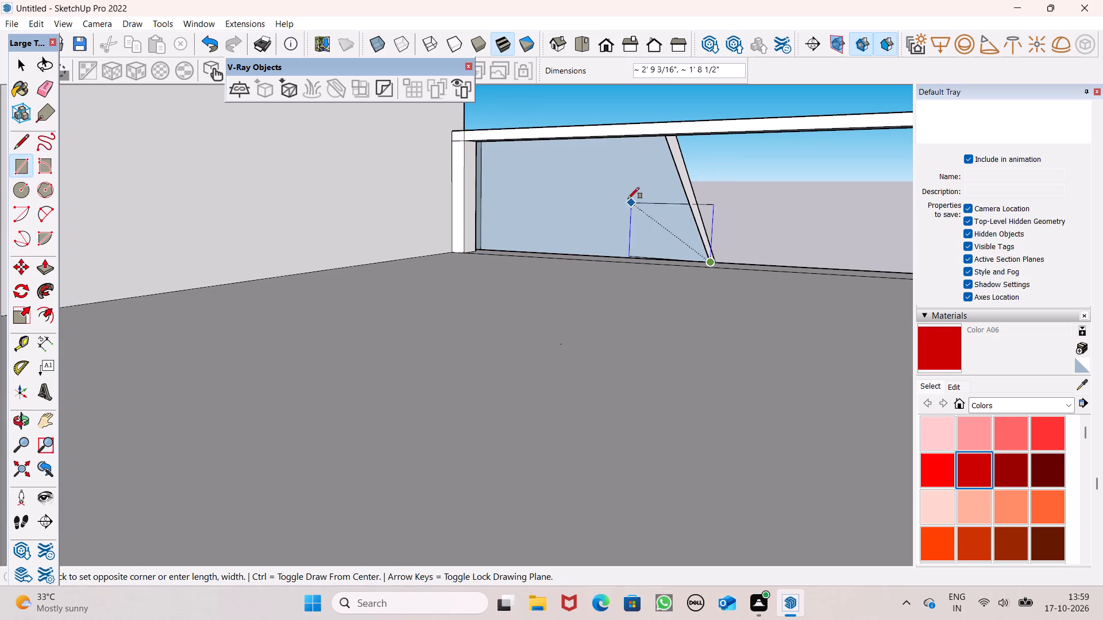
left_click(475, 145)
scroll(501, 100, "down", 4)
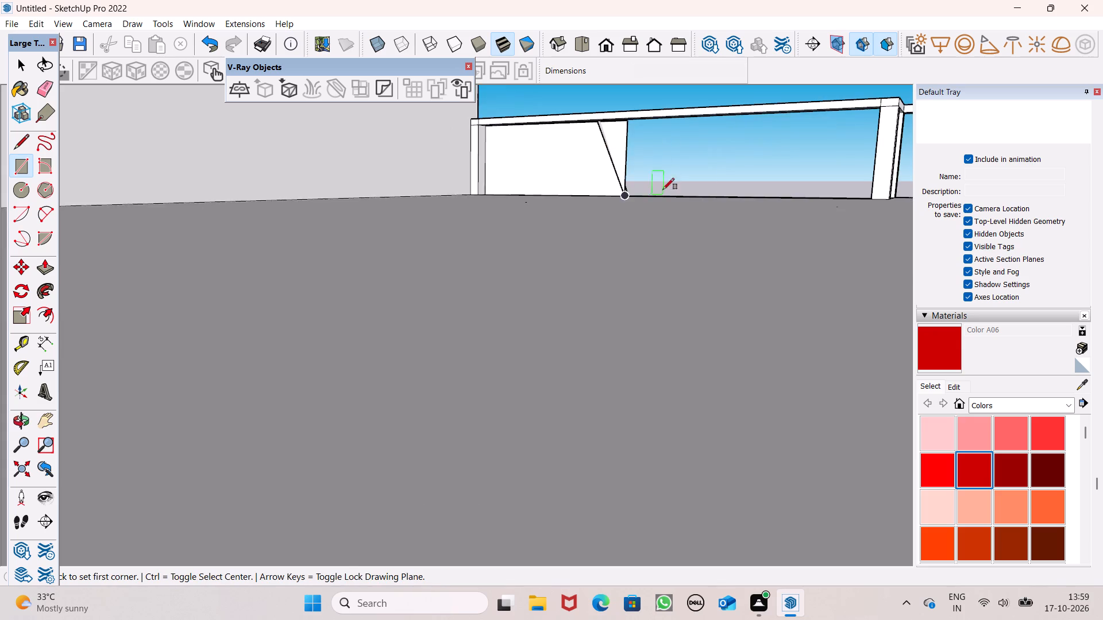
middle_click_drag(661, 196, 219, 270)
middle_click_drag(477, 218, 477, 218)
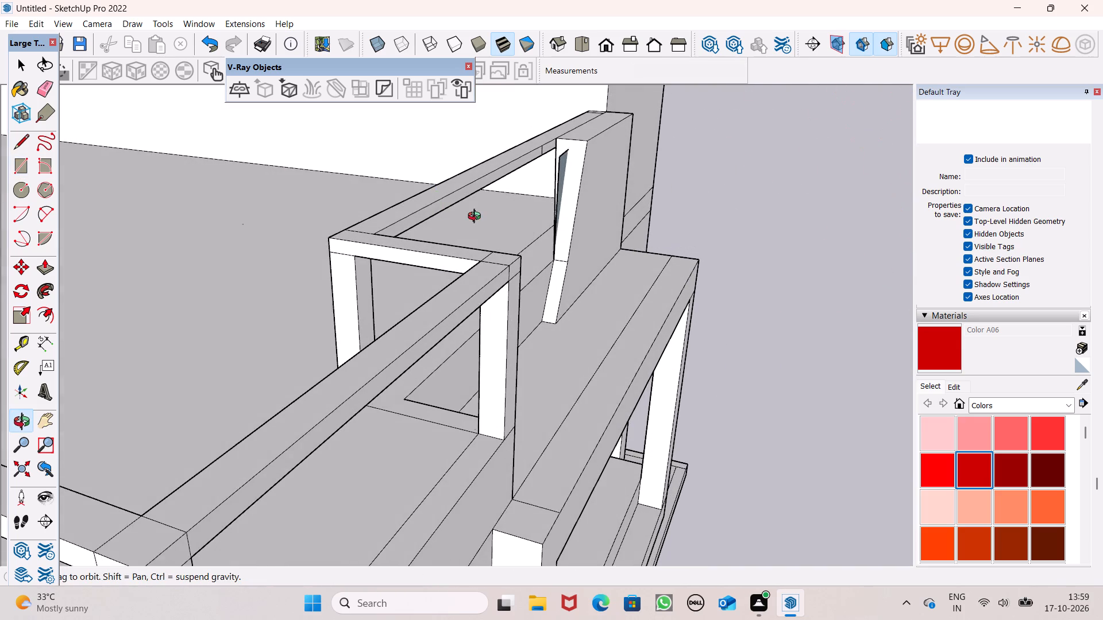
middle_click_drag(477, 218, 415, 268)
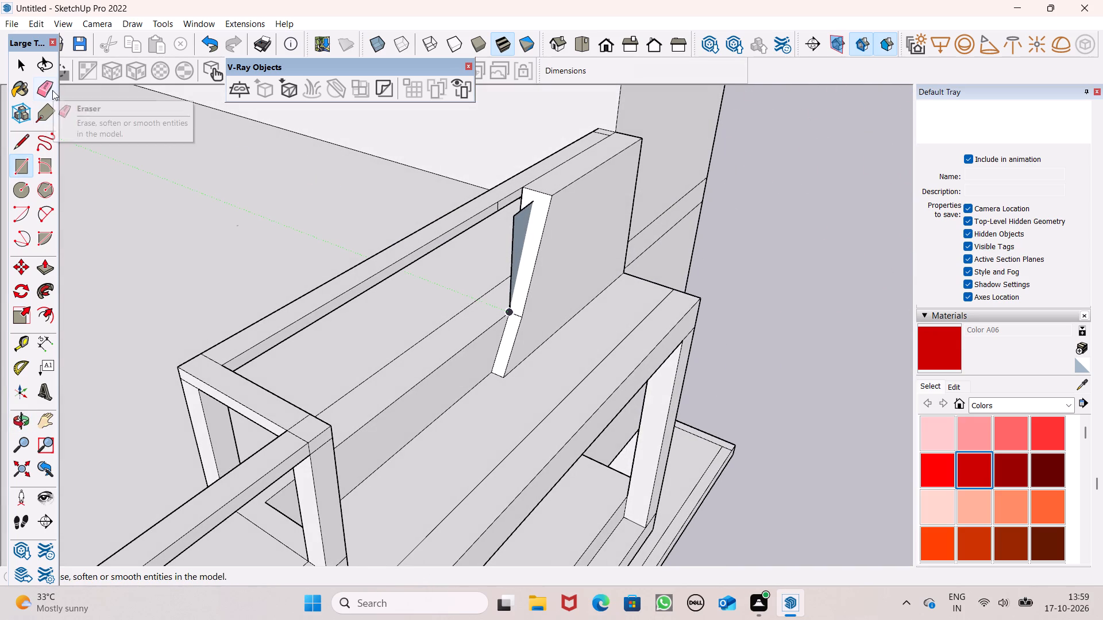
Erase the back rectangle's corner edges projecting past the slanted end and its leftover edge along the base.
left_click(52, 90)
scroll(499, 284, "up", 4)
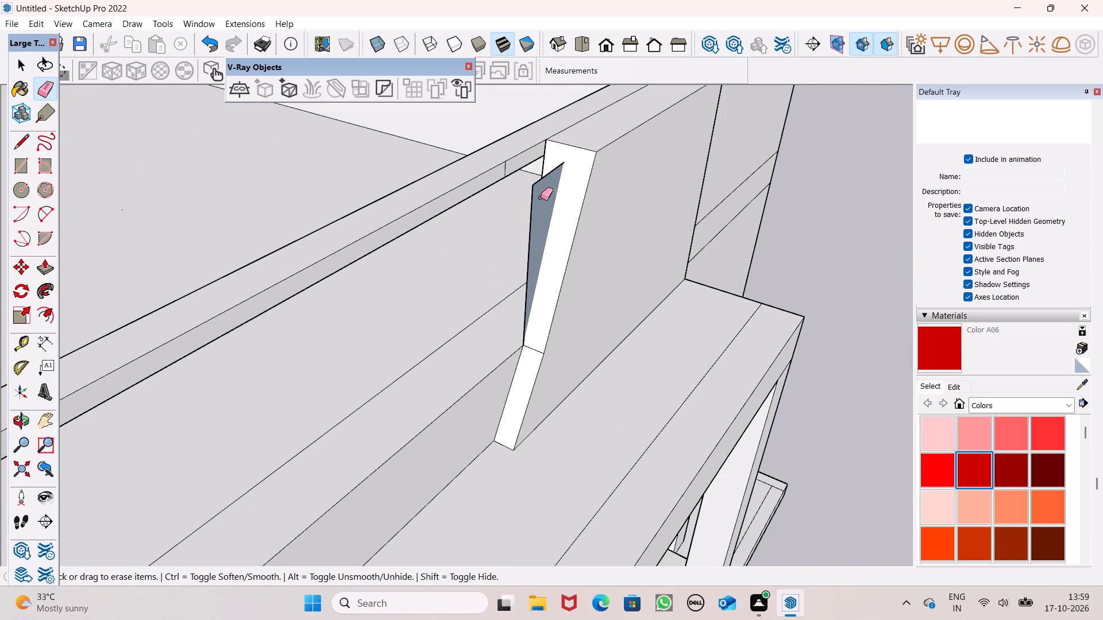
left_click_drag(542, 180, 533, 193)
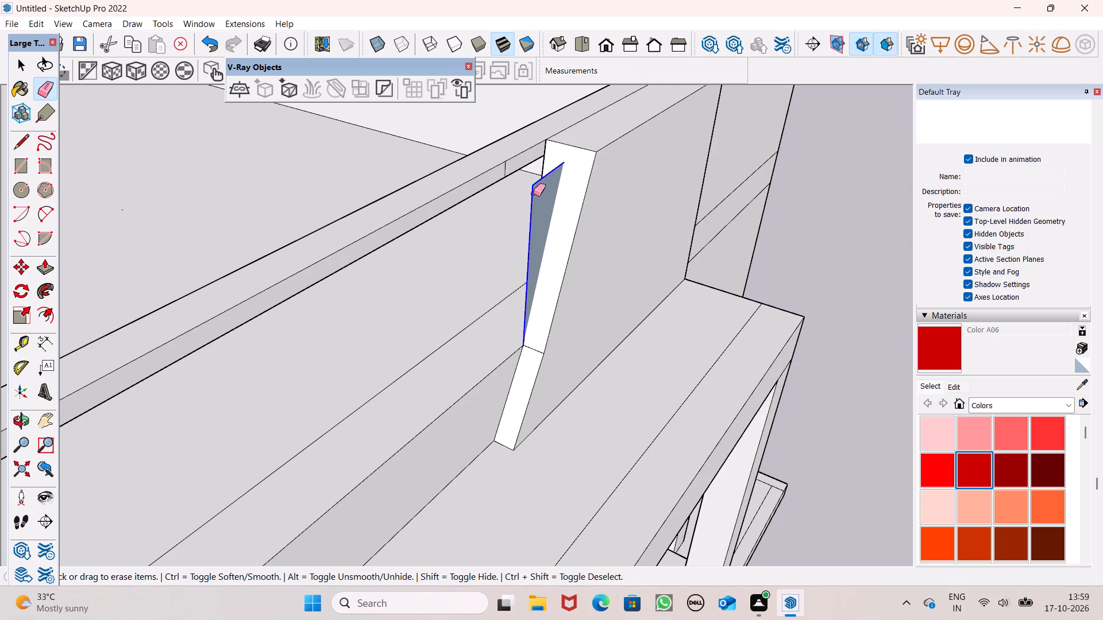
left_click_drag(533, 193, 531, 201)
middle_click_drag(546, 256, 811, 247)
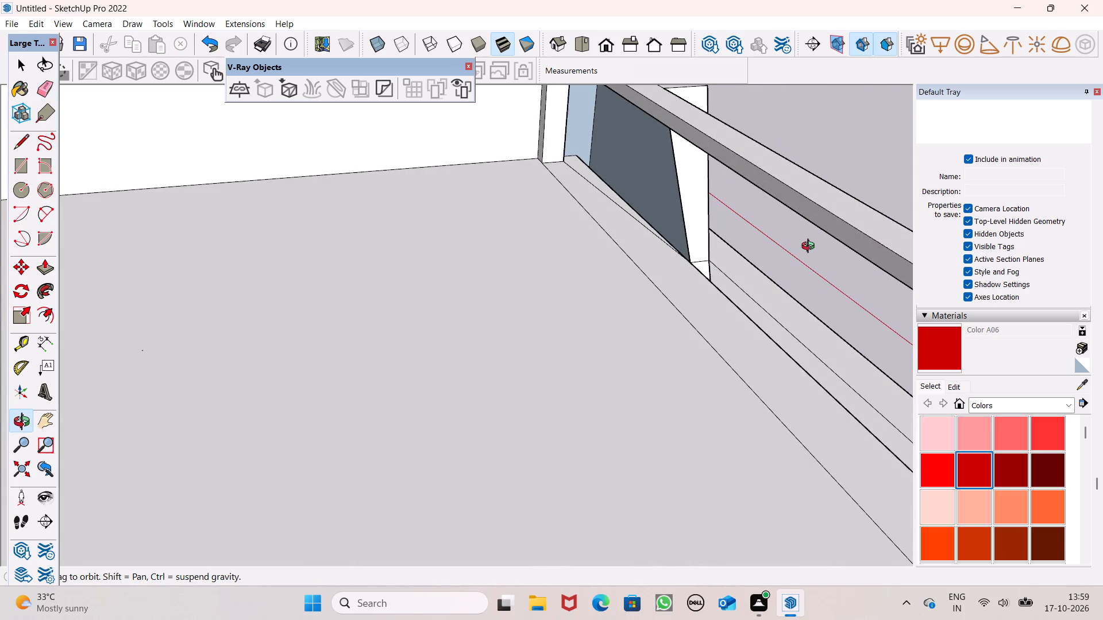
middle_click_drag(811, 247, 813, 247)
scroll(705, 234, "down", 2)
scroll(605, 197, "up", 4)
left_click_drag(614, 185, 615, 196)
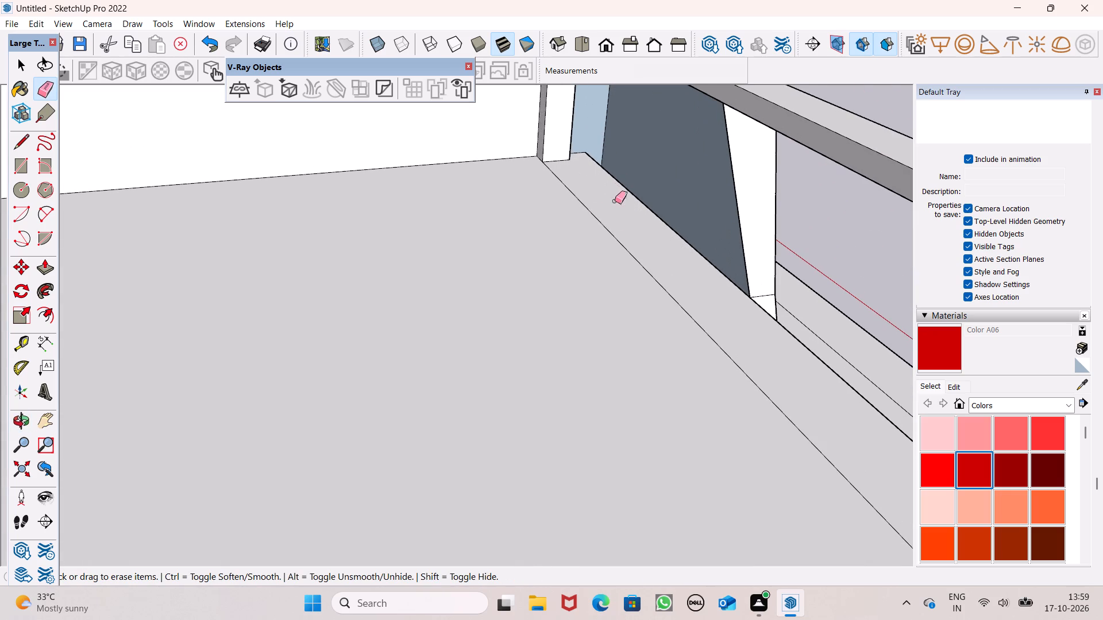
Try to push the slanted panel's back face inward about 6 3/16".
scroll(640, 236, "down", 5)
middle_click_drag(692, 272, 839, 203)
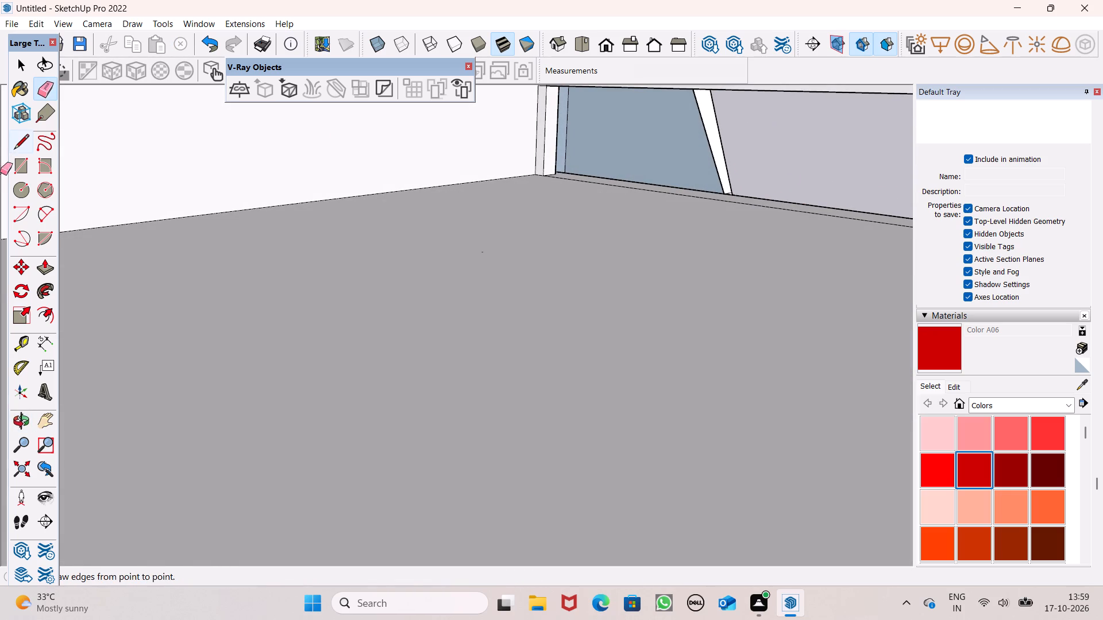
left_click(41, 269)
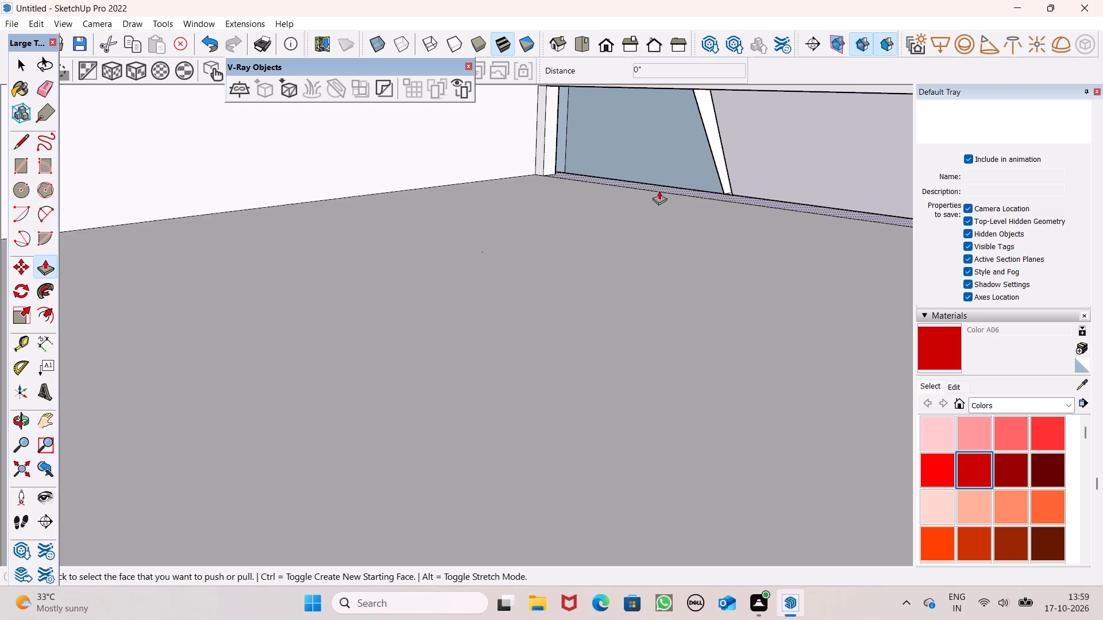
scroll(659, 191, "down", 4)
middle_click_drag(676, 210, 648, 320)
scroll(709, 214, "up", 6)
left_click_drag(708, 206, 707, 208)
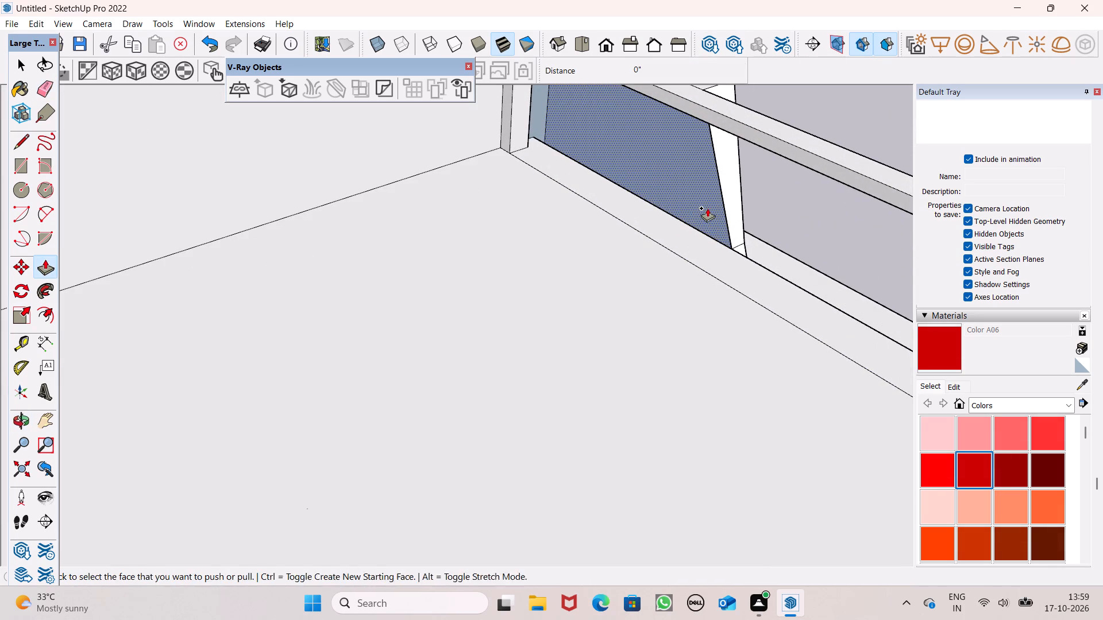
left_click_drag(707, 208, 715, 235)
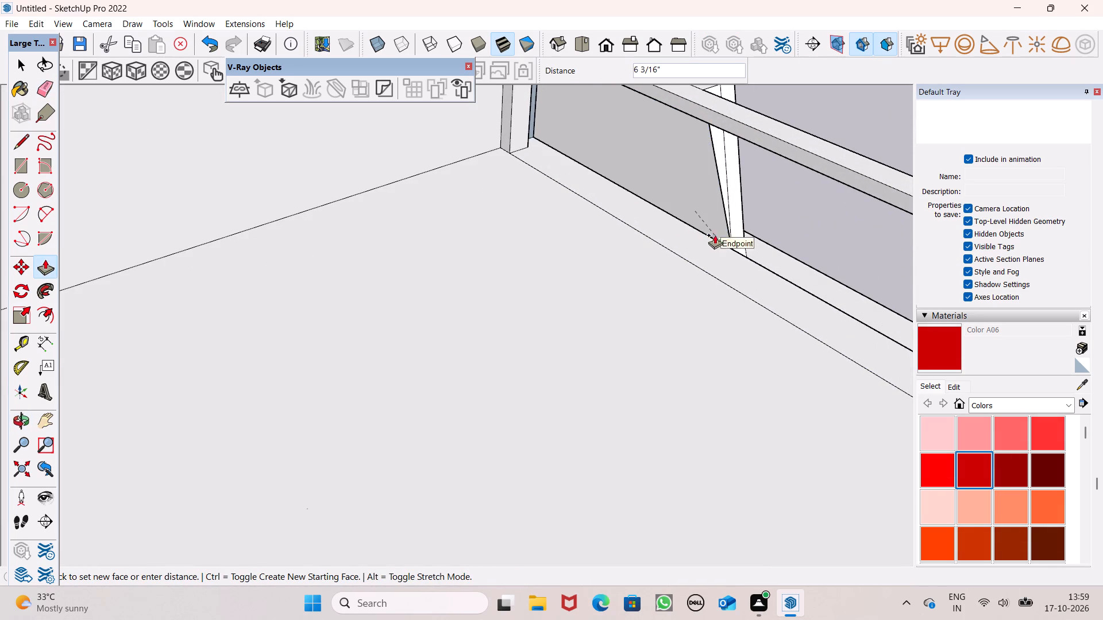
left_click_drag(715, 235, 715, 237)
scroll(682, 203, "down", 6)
Undo the slanted panel's construction beside the tower, back to just the slanted line on the front face of the parapet's base ledge.
key("ctrl+z")
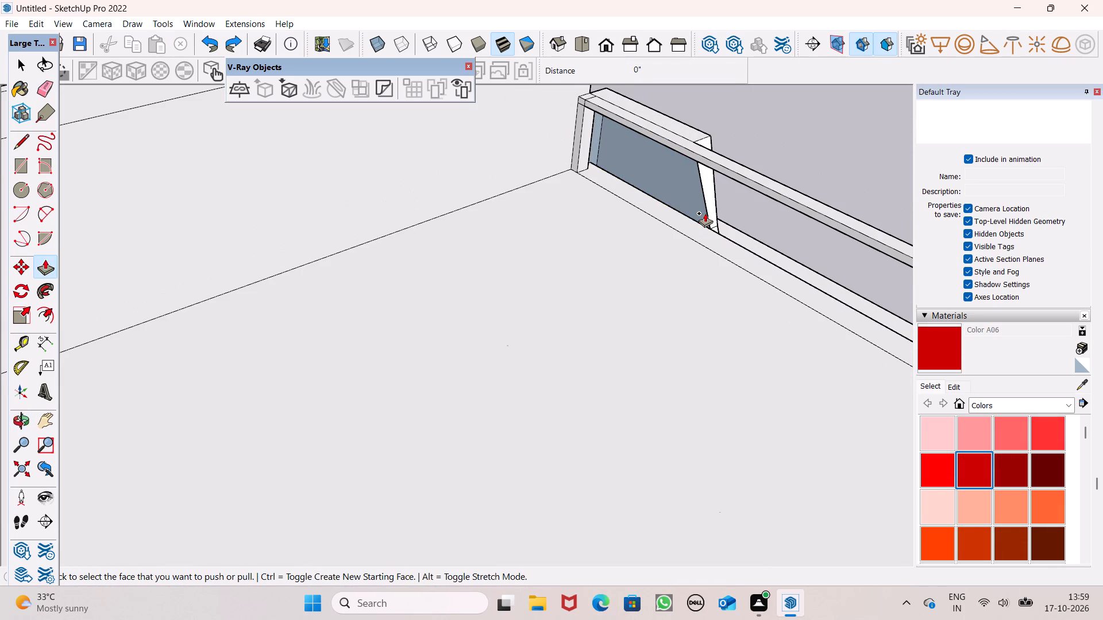
key("ctrl+z")
key("ctrl+z")
key("ctrl+z")
key("ctrl+z")
key("ctrl+z")
key("space")
key("ctrl+z")
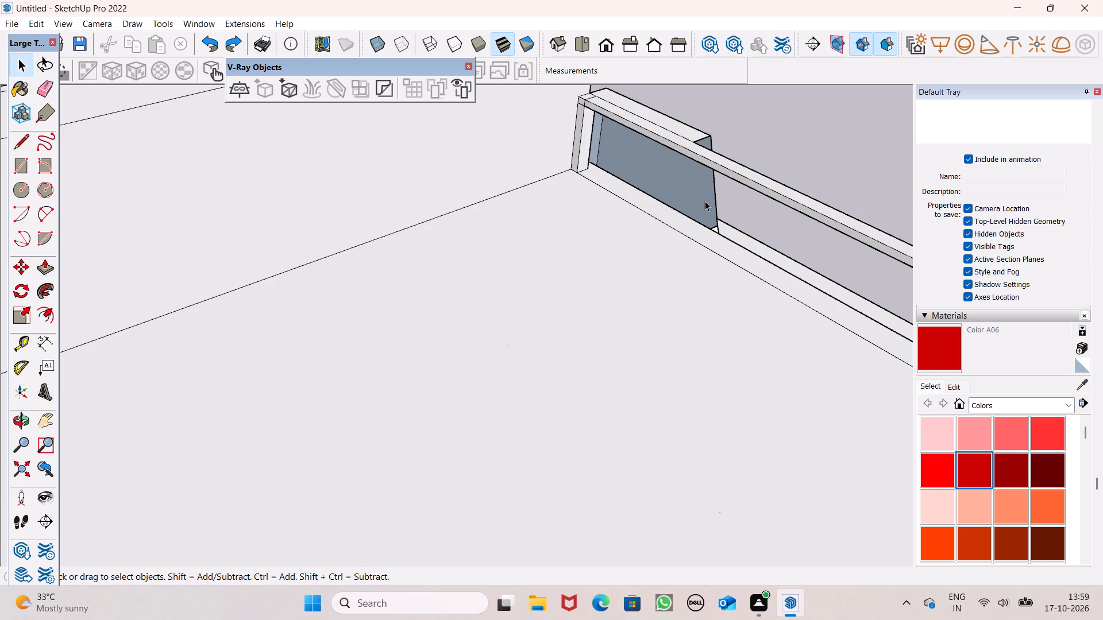
key("ctrl+z")
key("ctrl+z")
key("ctrl+z")
key("ctrl+z")
key("ctrl+z")
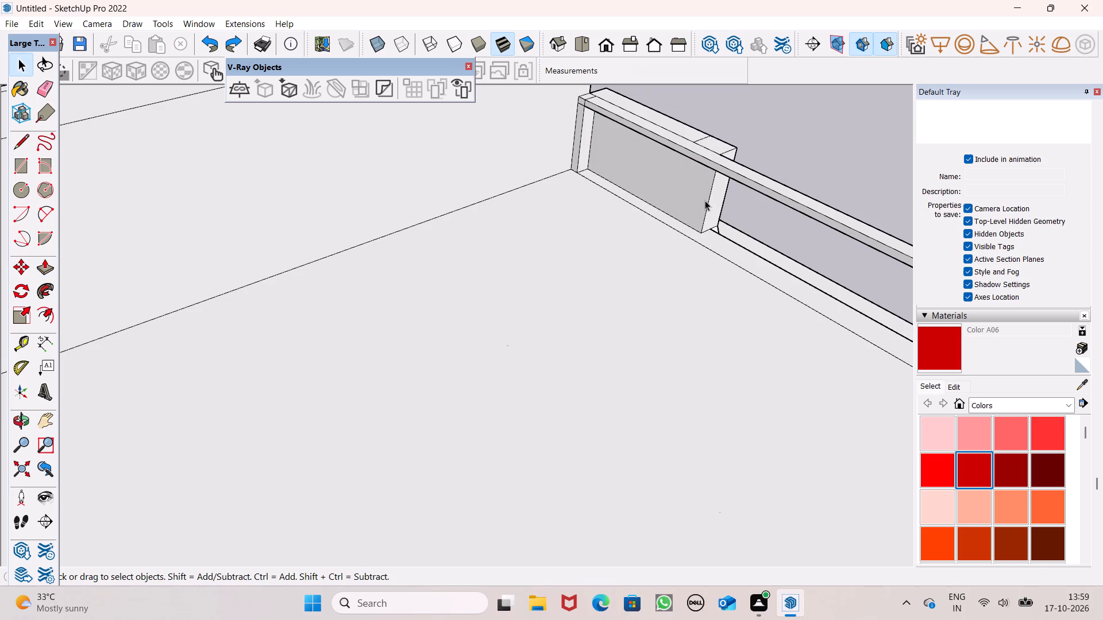
key("ctrl+z")
key("ctrl+z")
key("space")
scroll(705, 199, "down", 6)
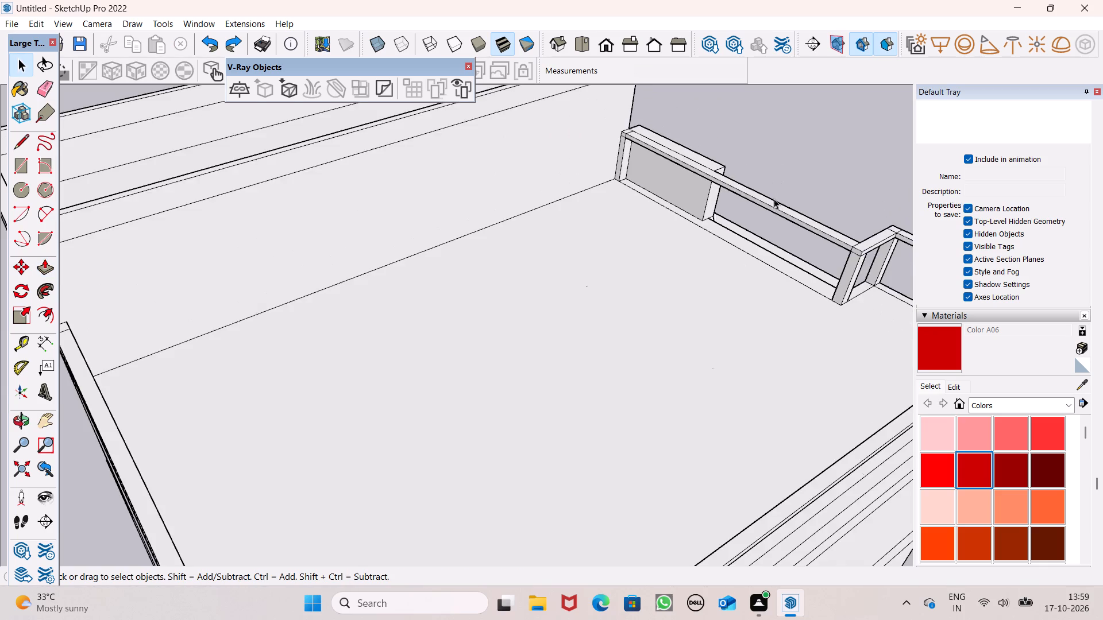
middle_click_drag(785, 197, 409, 226)
key("ctrl+z")
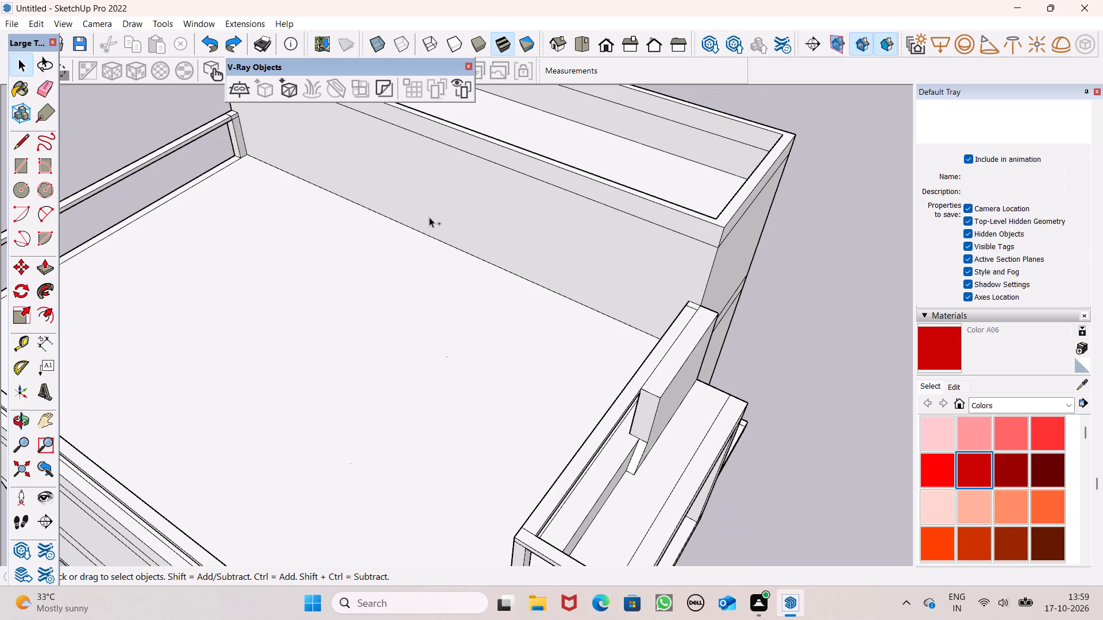
key("ctrl+z")
key("ctrl+z")
key("ctrl+z")
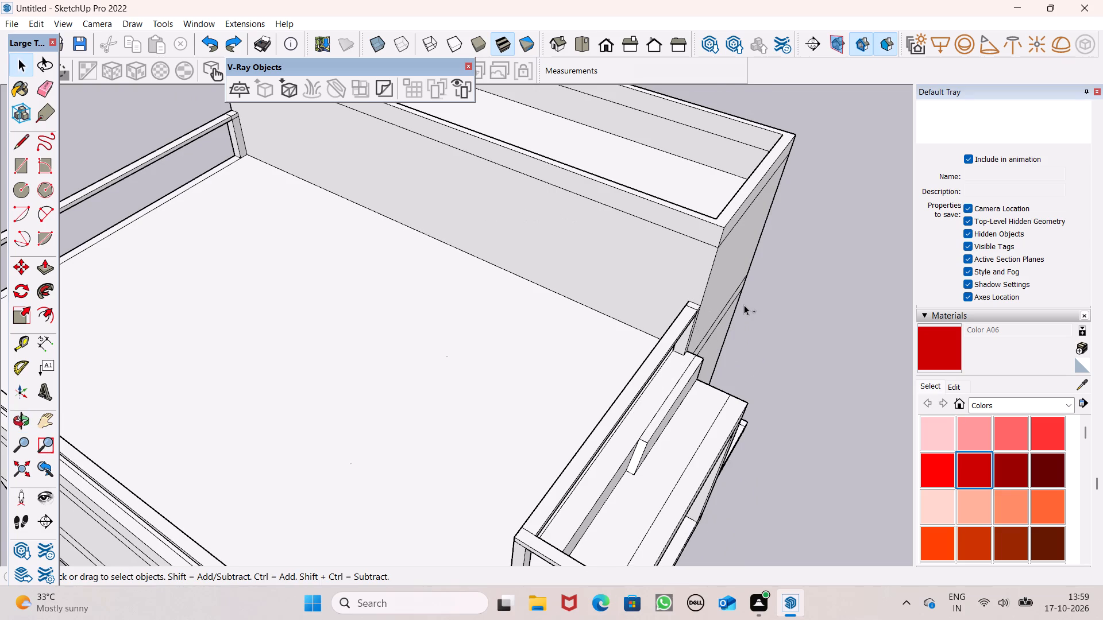
key("ctrl+z")
Erase the slanted line from the front face of the ledge below the recessed parapet.
scroll(711, 331, "down", 3)
middle_click_drag(692, 390, 454, 316)
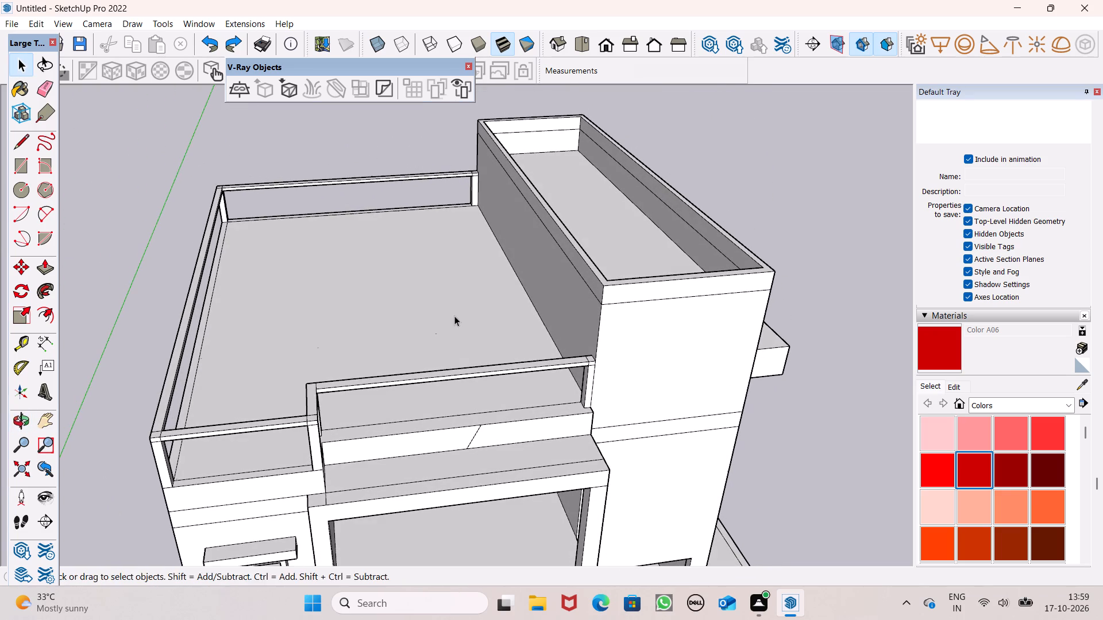
left_click(40, 90)
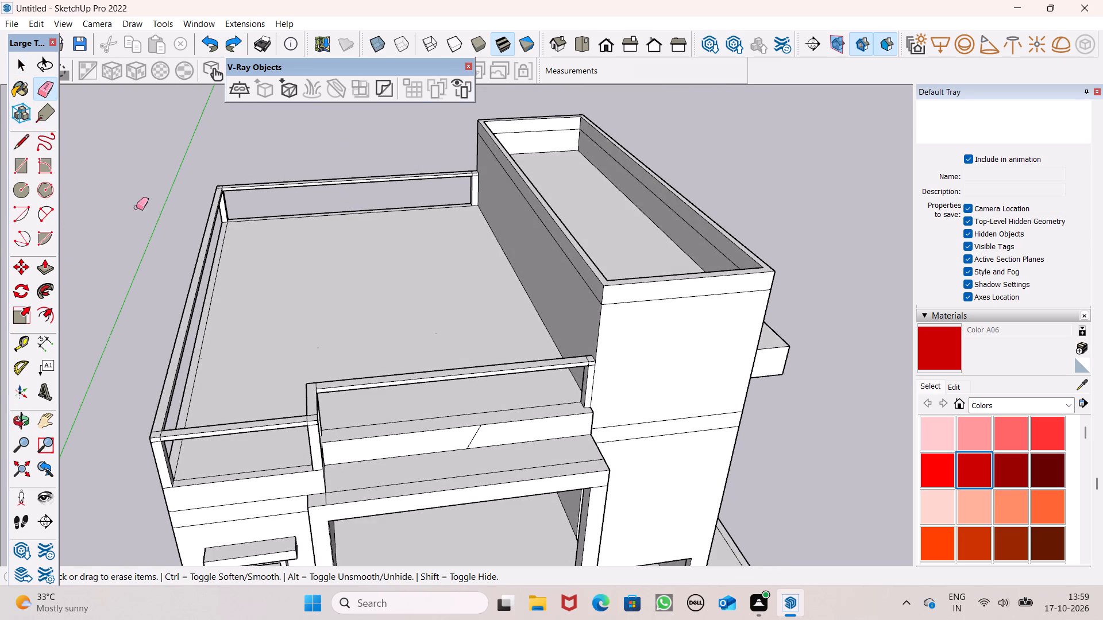
left_click(472, 442)
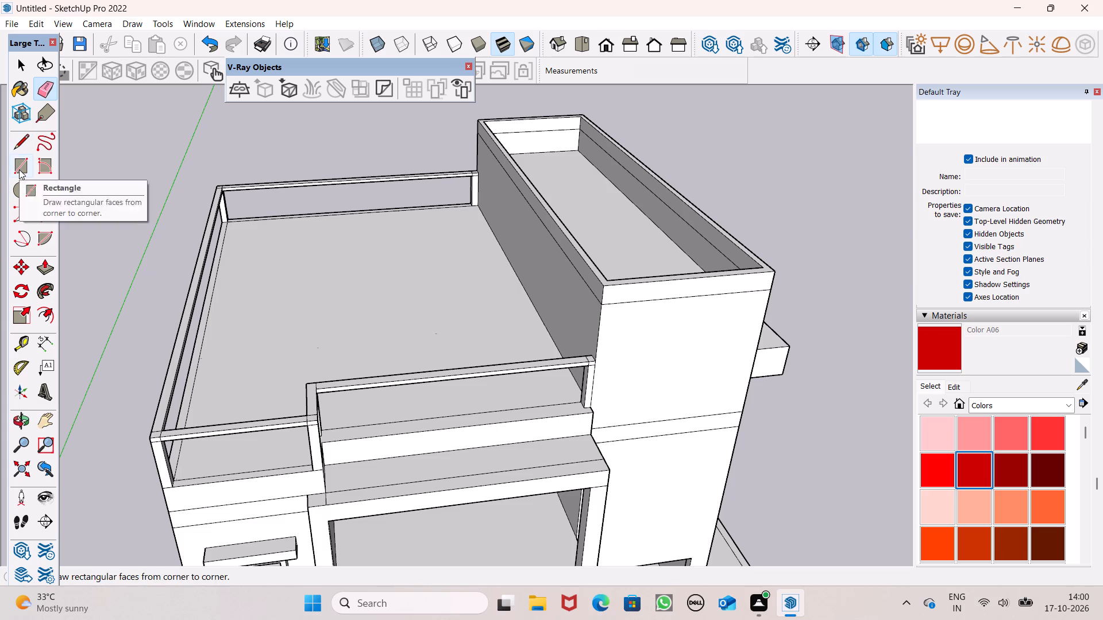
Draw a rectangle about 5' 9 1/4" by 1' 3/16" on the porch roof's top face, against the parapet ledge at the tower end.
left_click(19, 169)
scroll(427, 186, "down", 3)
scroll(458, 268, "down", 1)
middle_click_drag(496, 375, 516, 498)
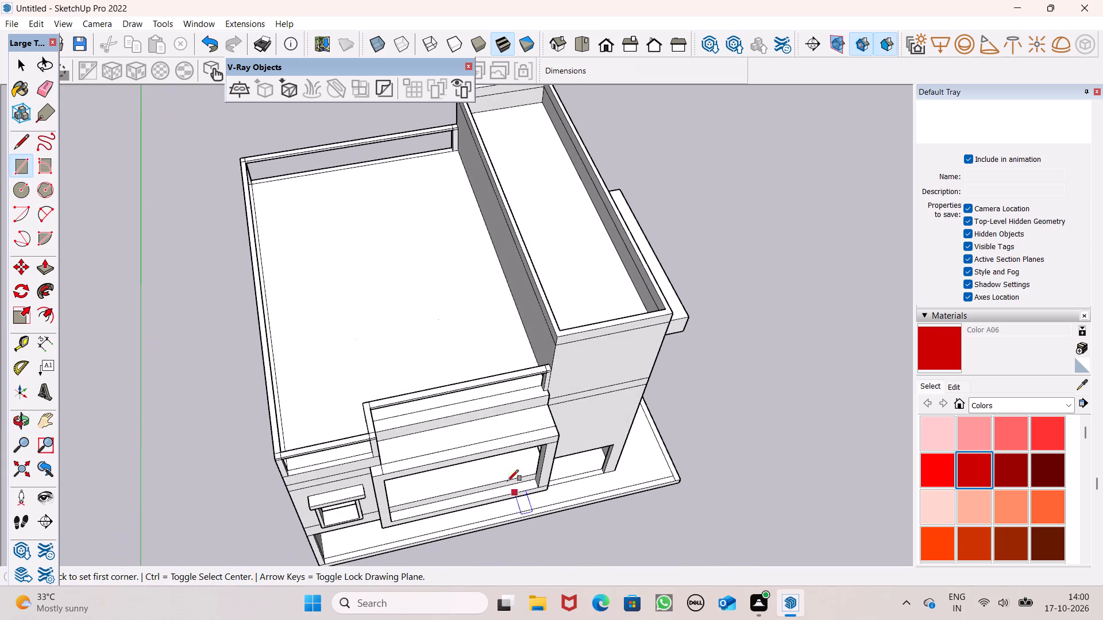
middle_click_drag(586, 462, 538, 485)
scroll(381, 466, "up", 2)
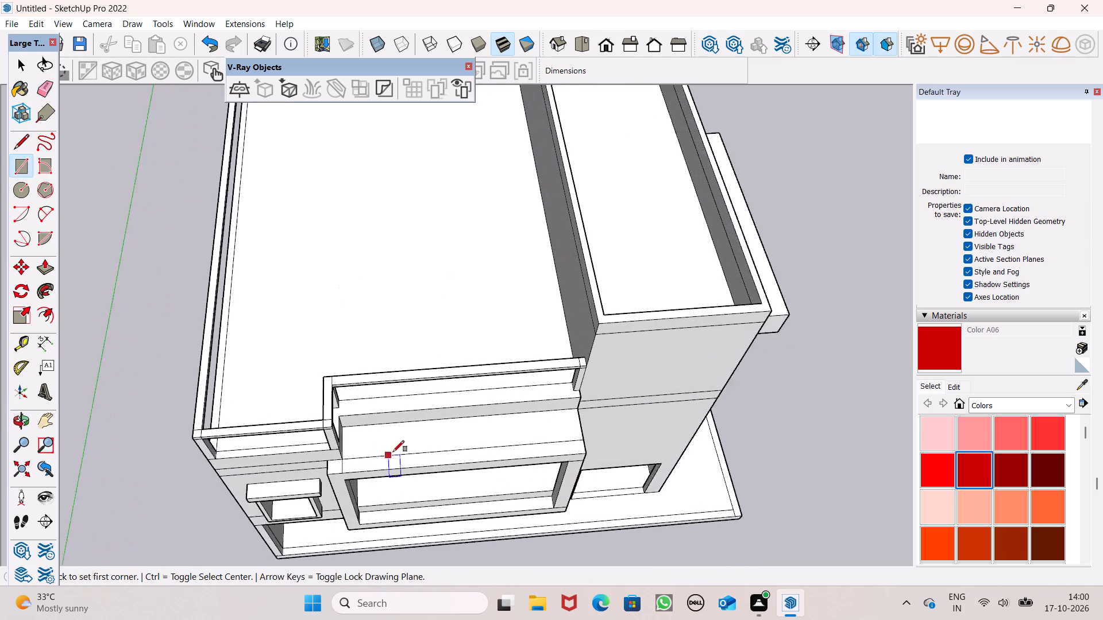
scroll(393, 452, "up", 2)
scroll(549, 444, "up", 3)
scroll(727, 336, "down", 3)
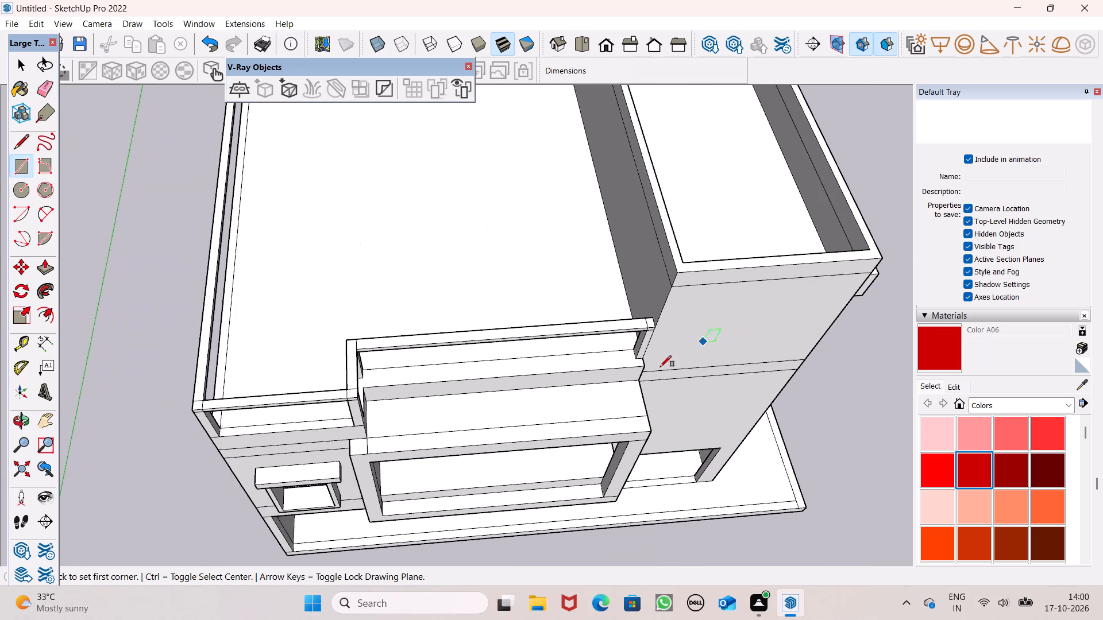
middle_click_drag(627, 420, 608, 449)
scroll(498, 394, "up", 1)
scroll(580, 290, "down", 3)
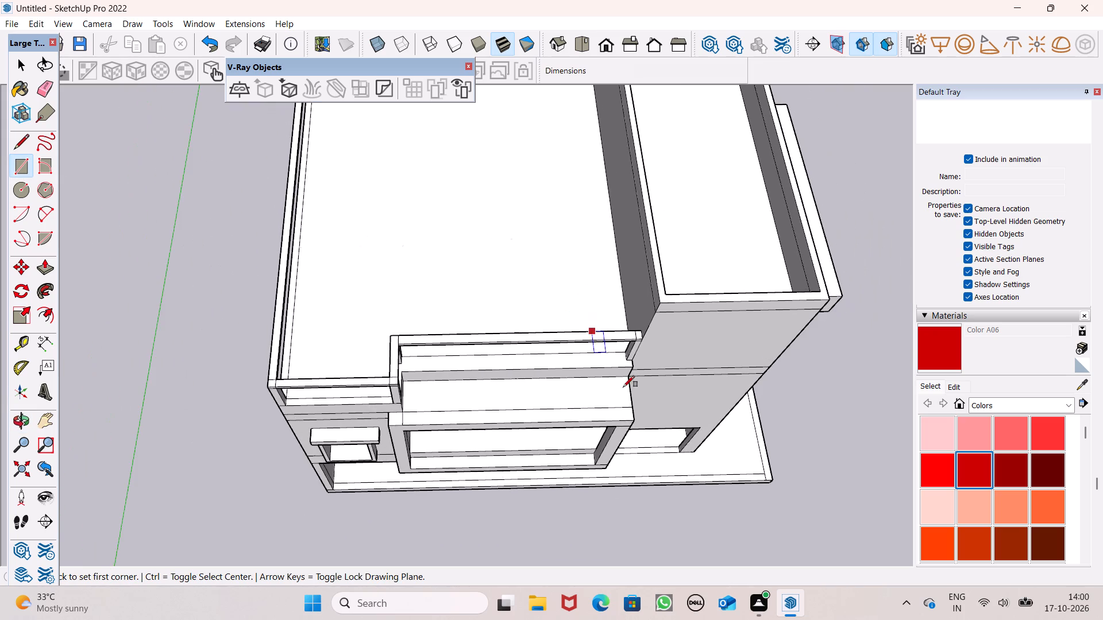
scroll(607, 402, "up", 6)
scroll(510, 358, "up", 4)
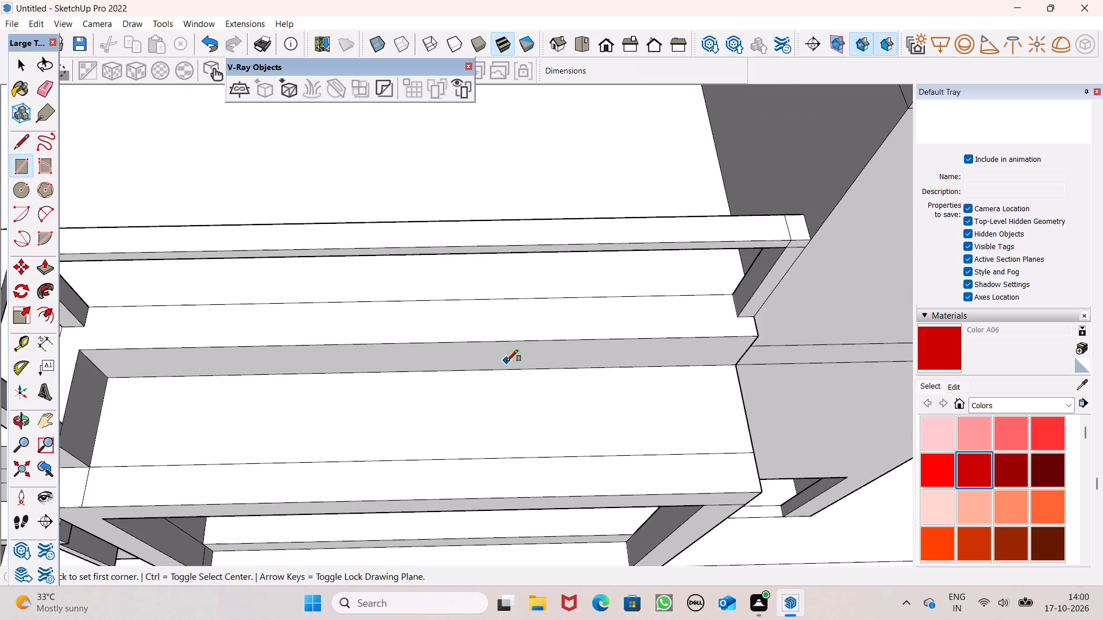
scroll(507, 361, "down", 4)
scroll(531, 389, "up", 4)
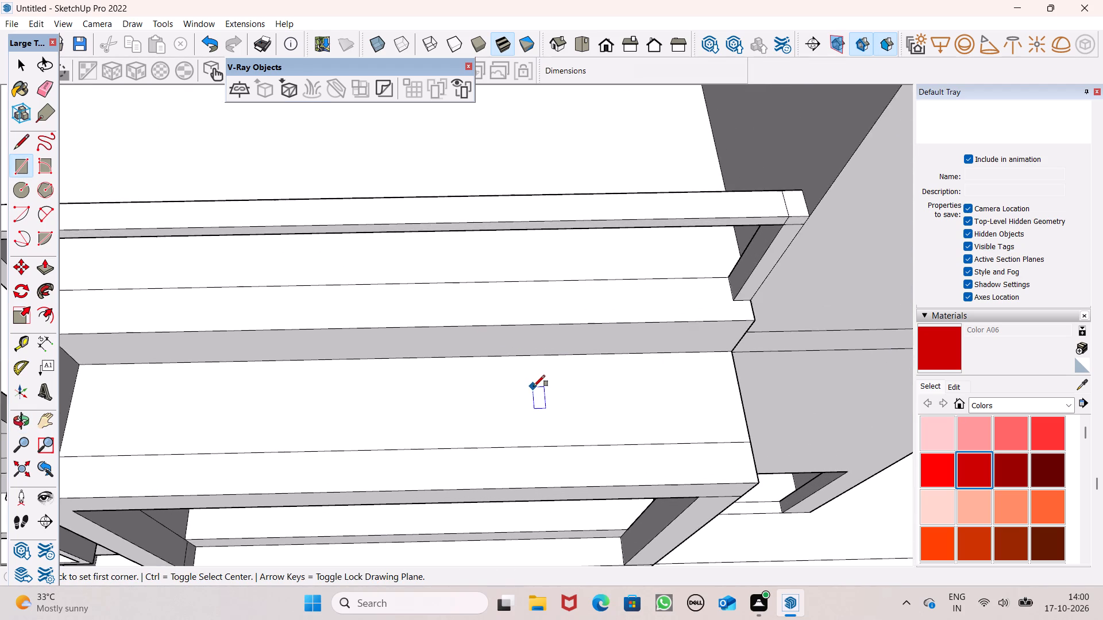
scroll(536, 374, "down", 3)
middle_click_drag(541, 425, 534, 454)
scroll(544, 436, "up", 3)
scroll(543, 309, "down", 4)
middle_click_drag(657, 437, 655, 448)
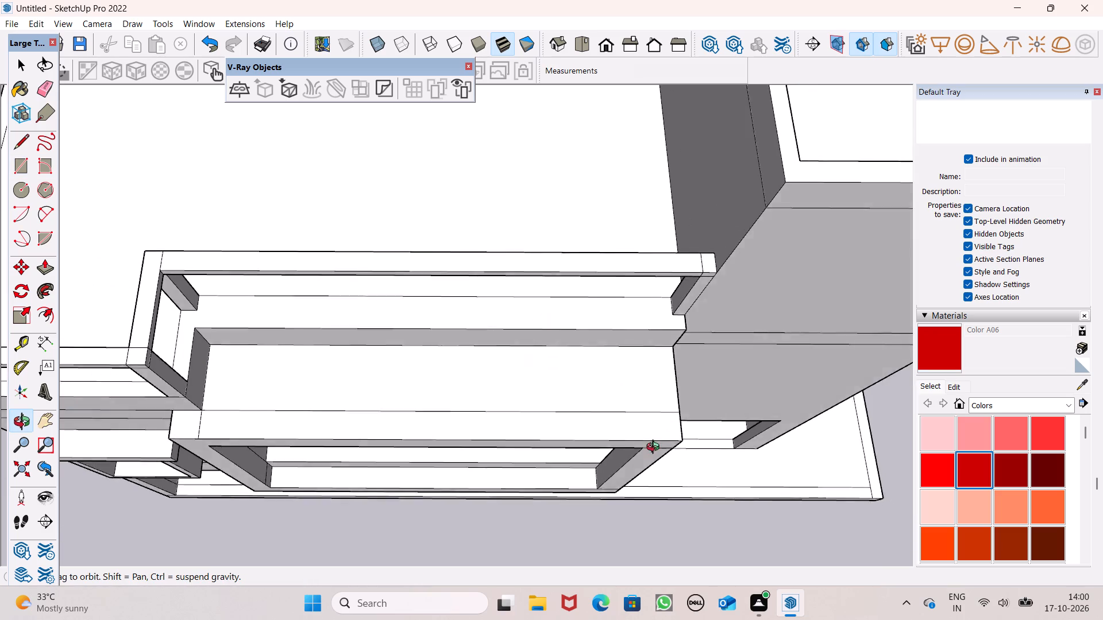
middle_click_drag(655, 448, 638, 410)
scroll(625, 377, "up", 5)
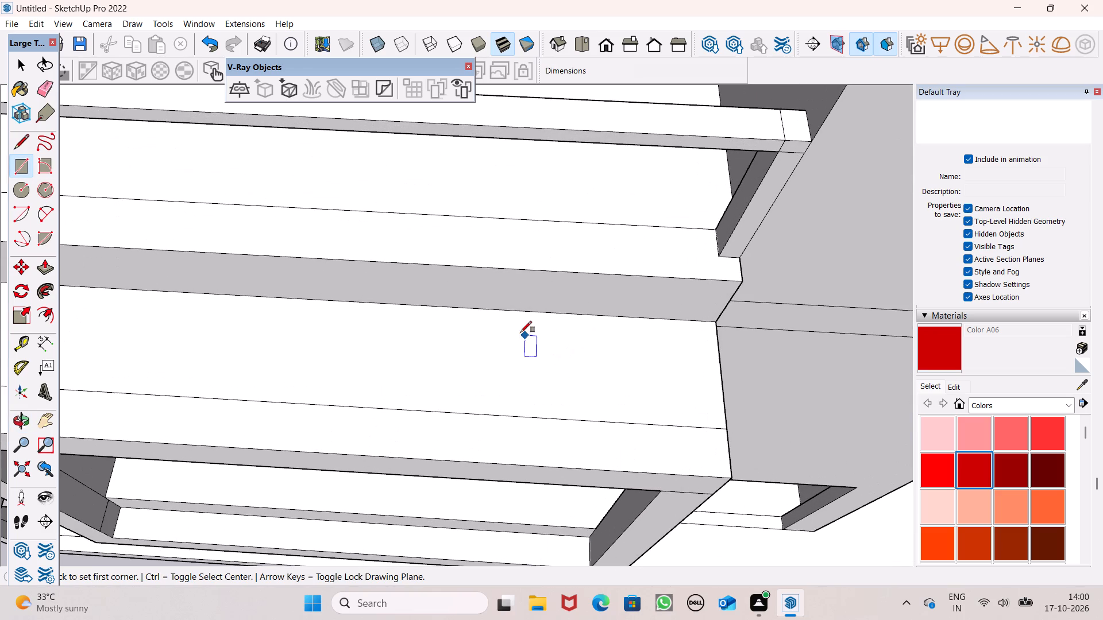
scroll(516, 313, "down", 2)
middle_click(568, 342)
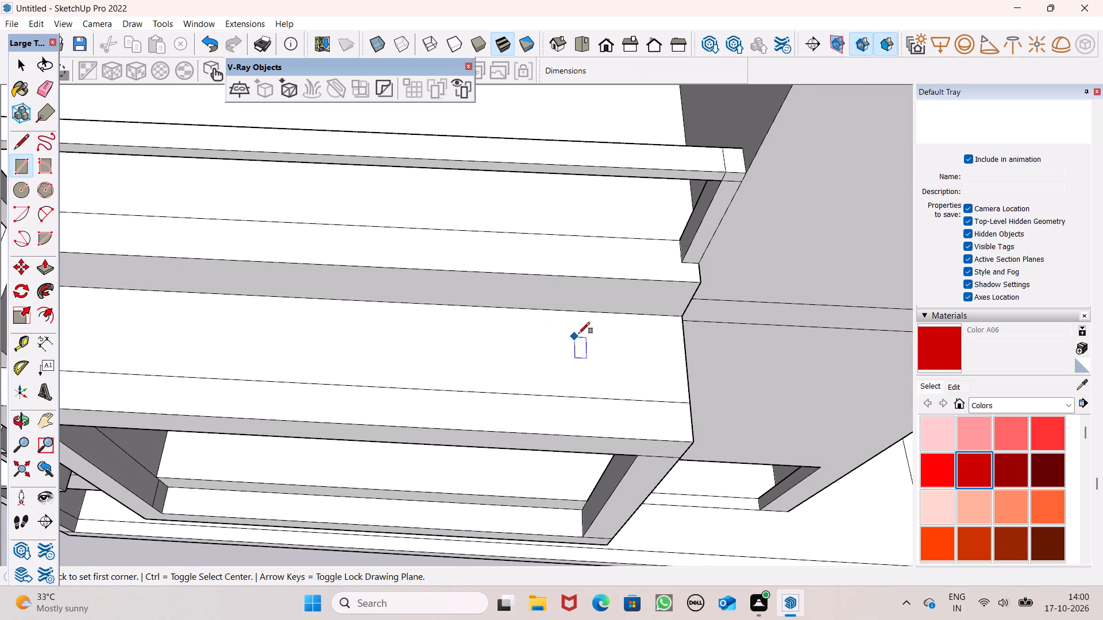
left_click(502, 309)
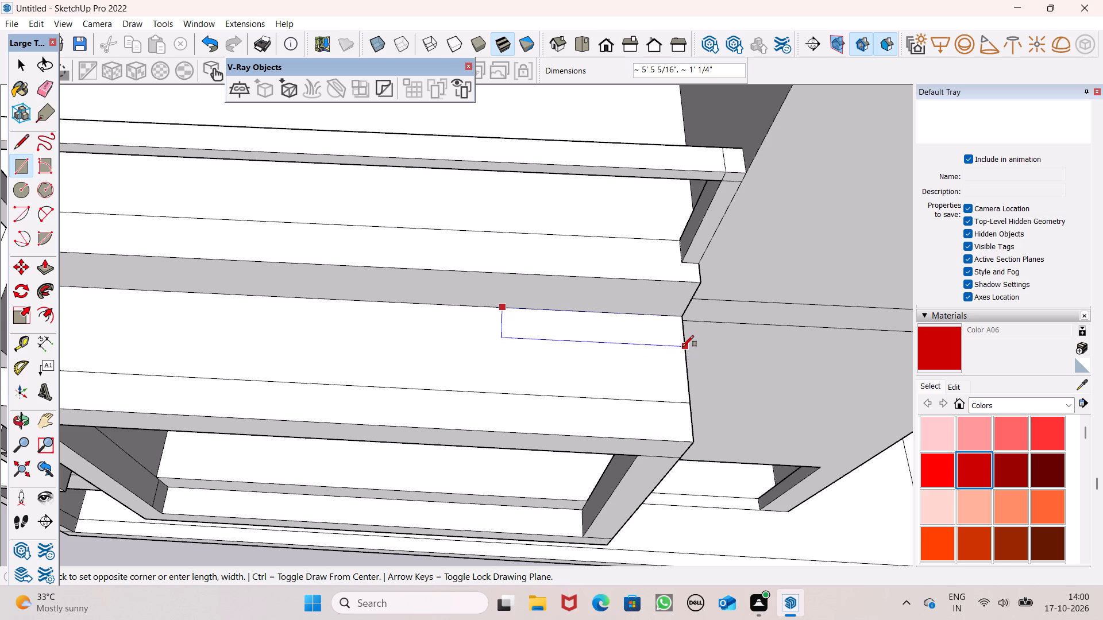
key("space")
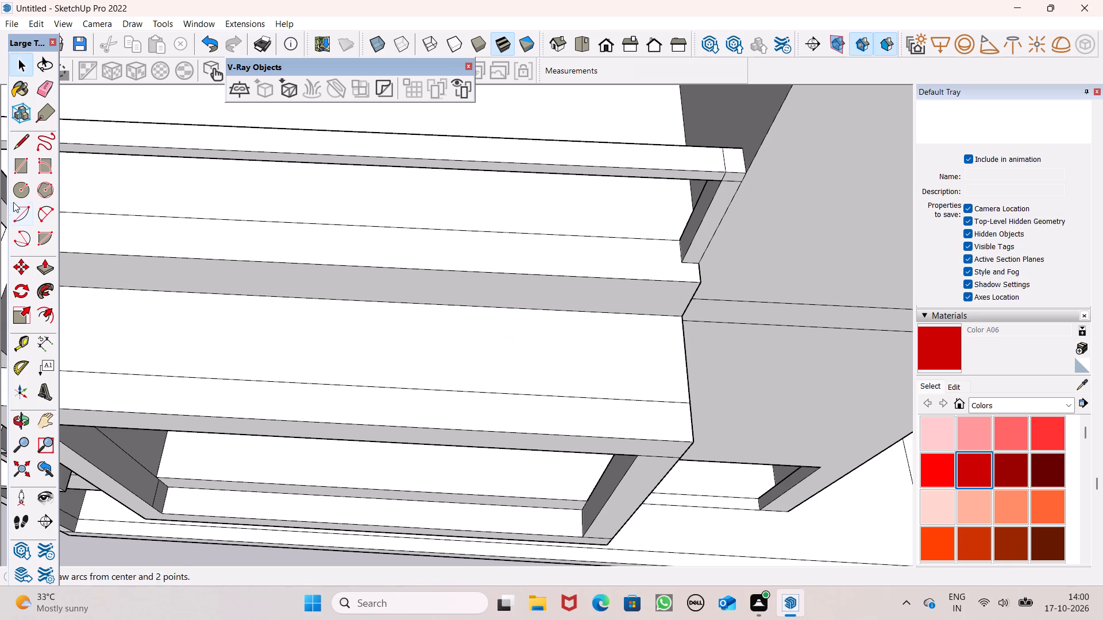
left_click(24, 164)
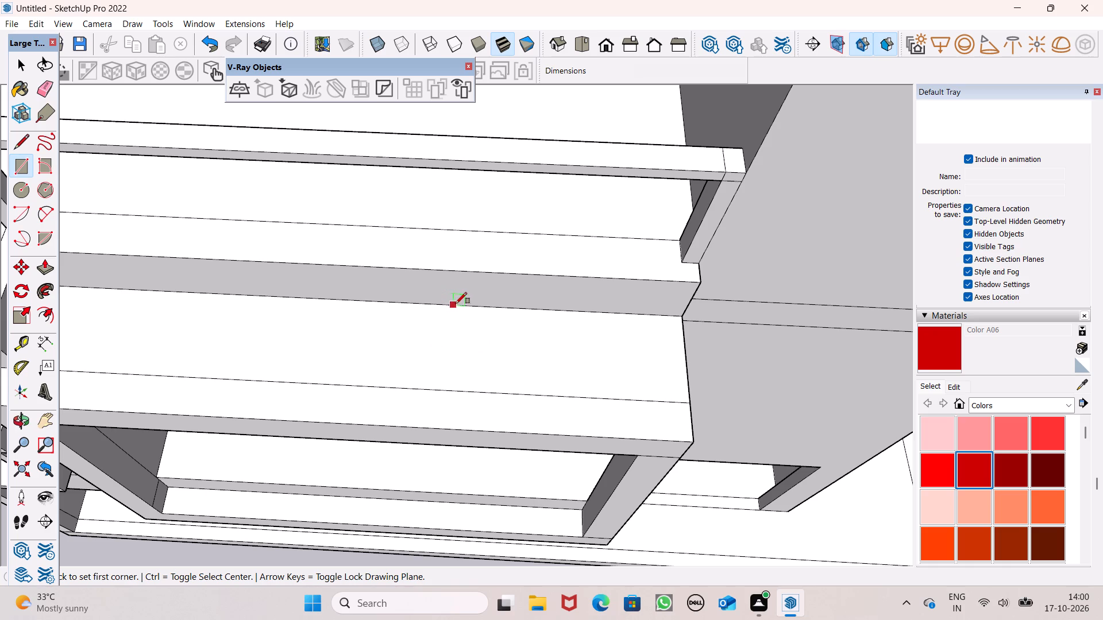
left_click(491, 309)
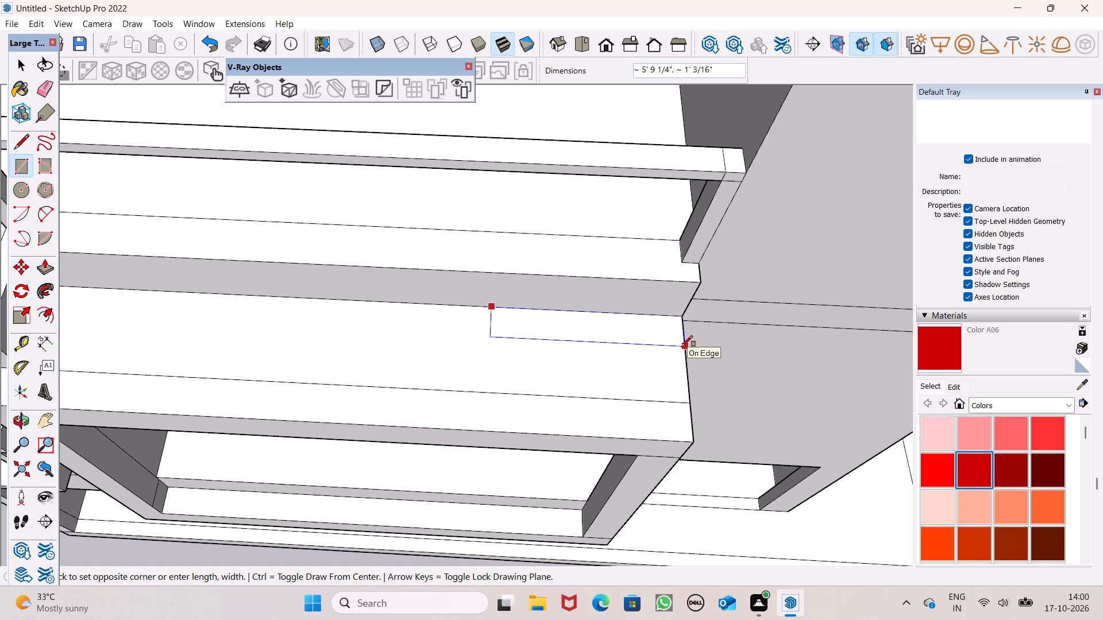
left_click(681, 347)
Draw a diagonal line about 1' 6 1/2" from the rectangle's free front corner to its back edge along the ledge.
scroll(397, 295, "down", 2)
middle_click_drag(412, 348, 469, 358)
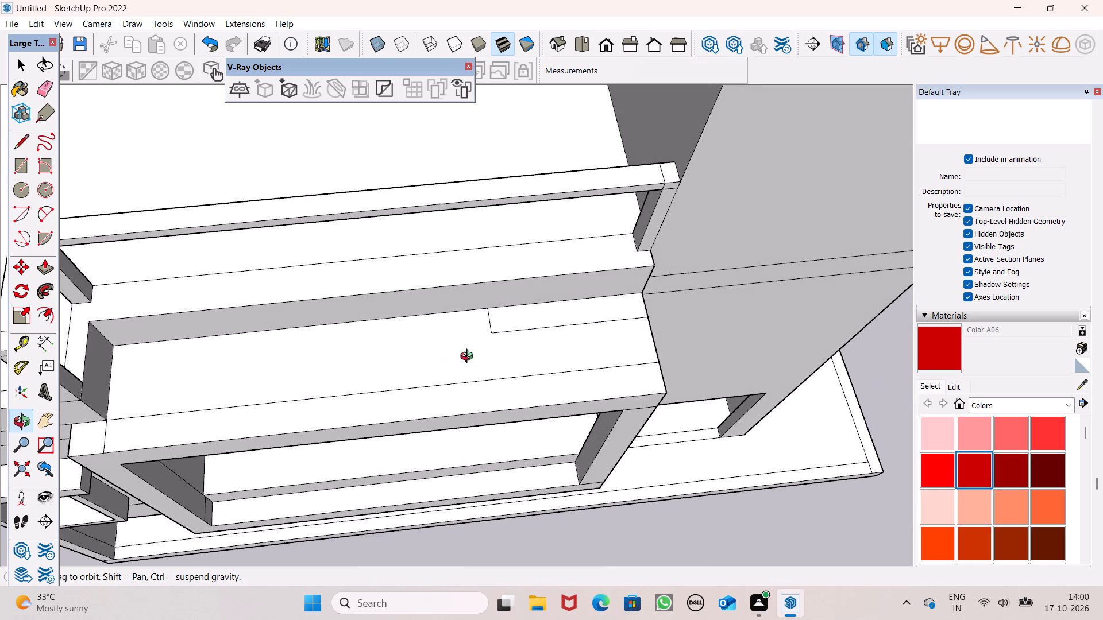
middle_click_drag(469, 358, 453, 435)
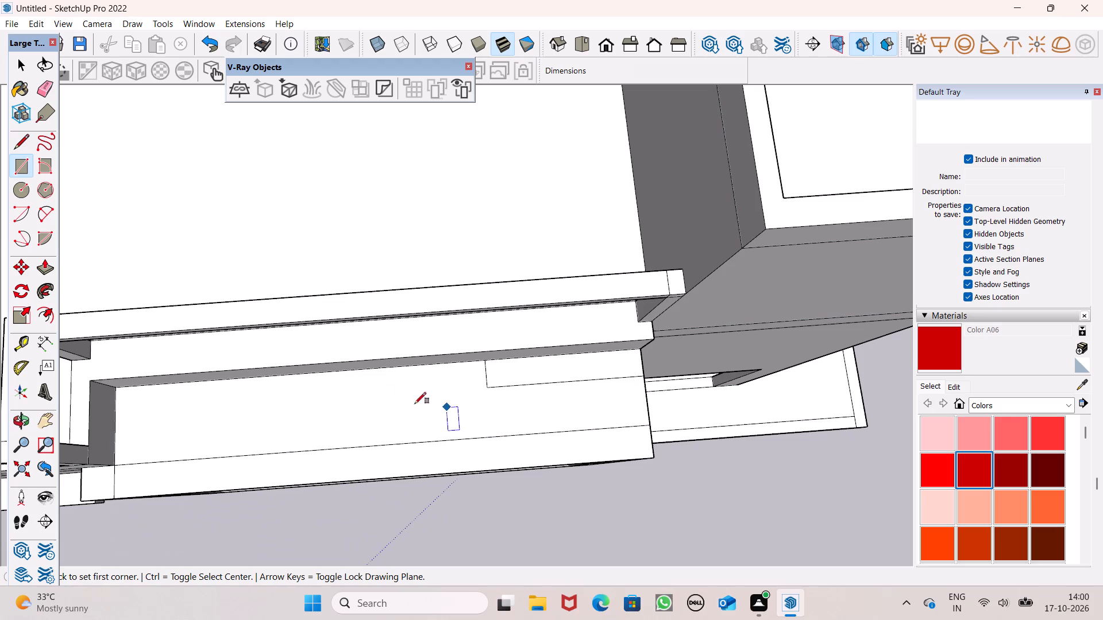
scroll(535, 262, "down", 2)
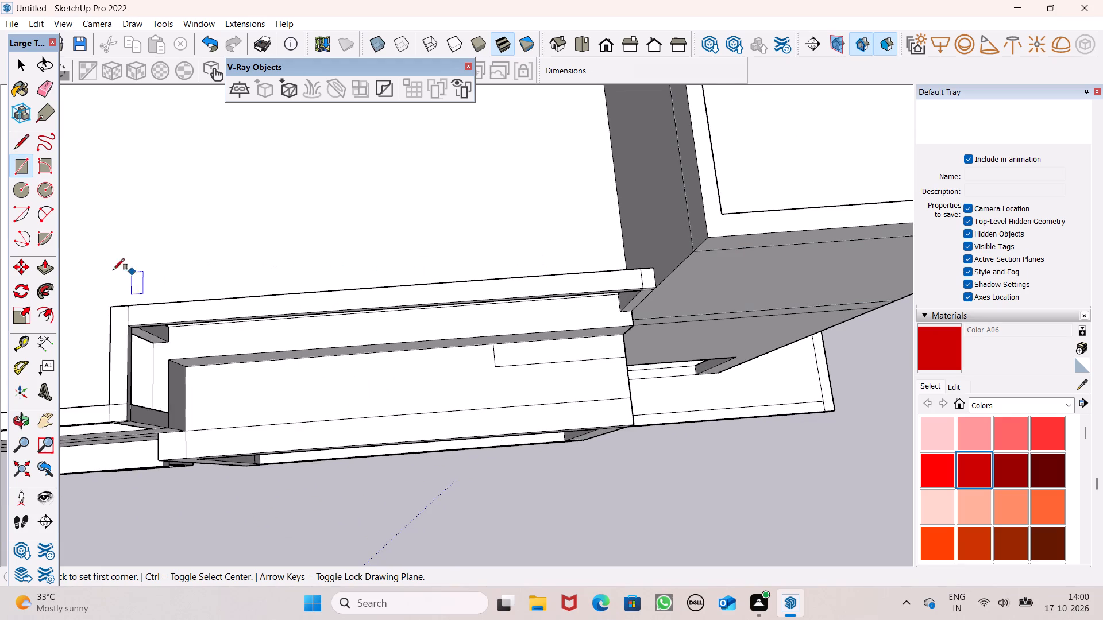
left_click(21, 148)
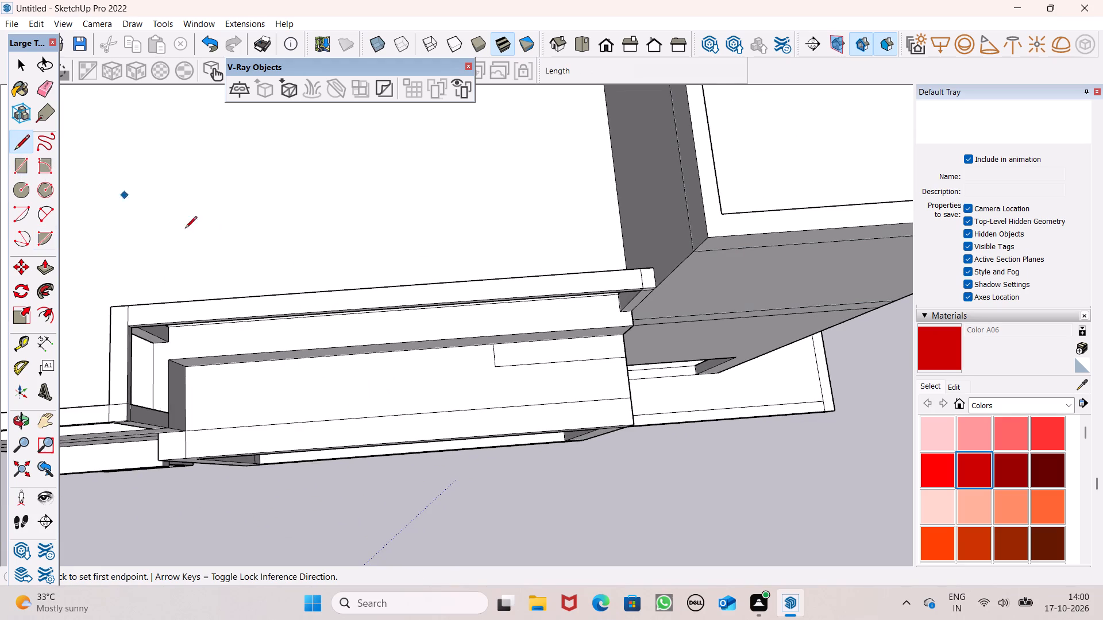
scroll(591, 394, "up", 6)
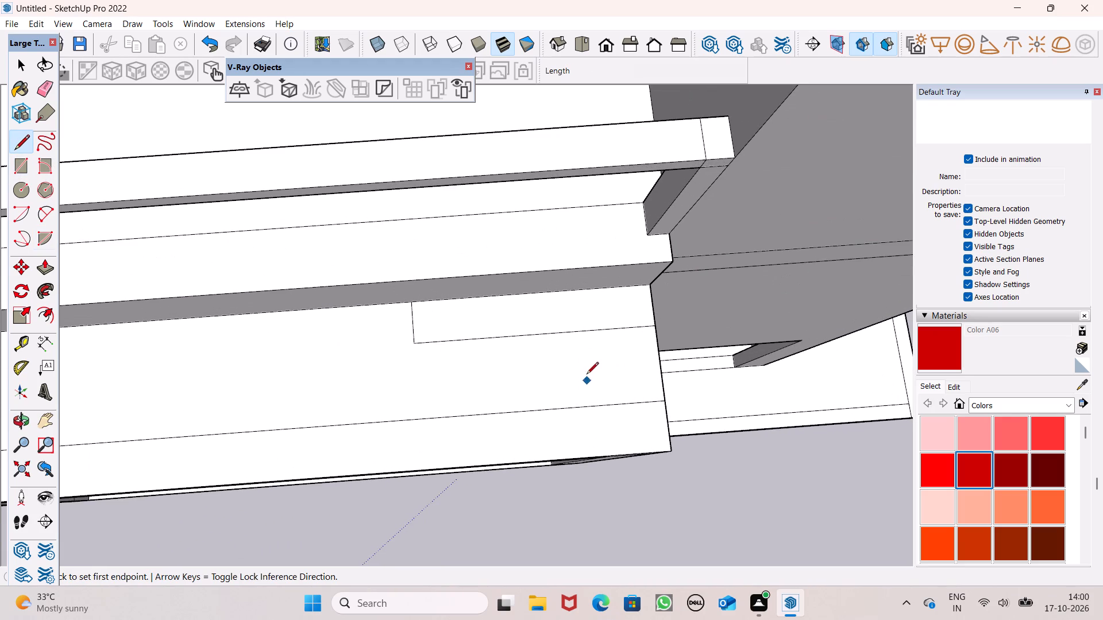
left_click(416, 343)
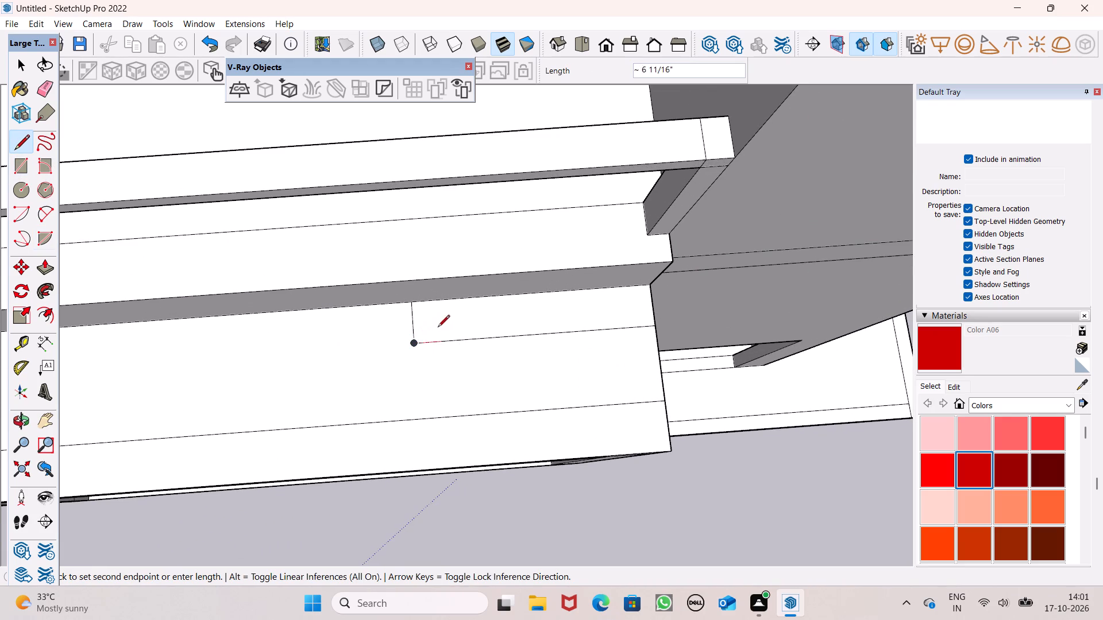
left_click(460, 301)
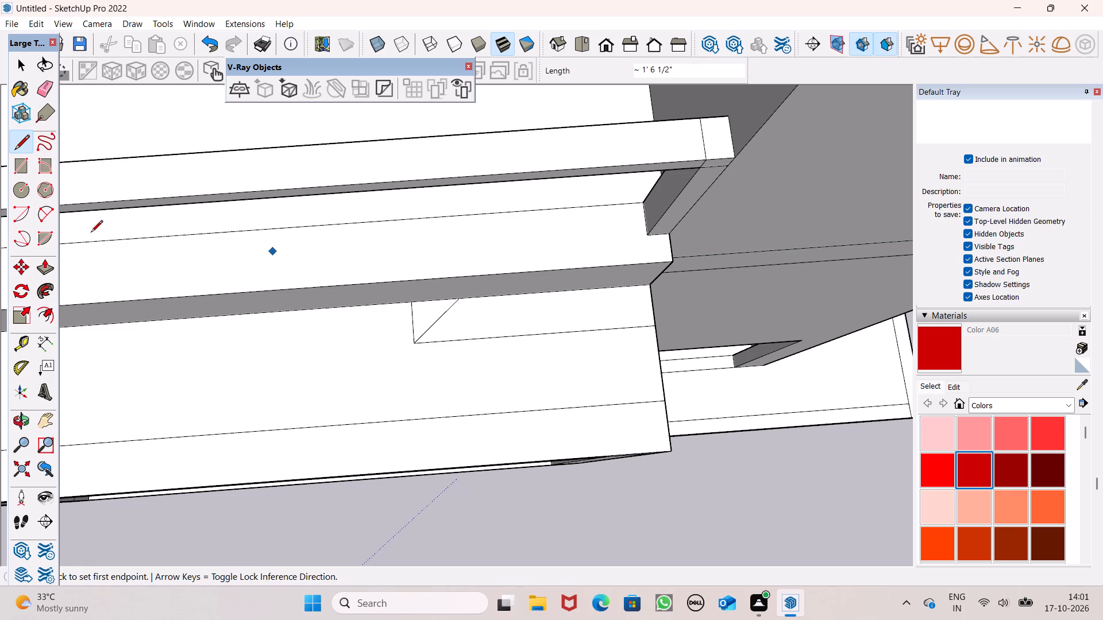
Erase the rectangle's short free-end edge outside the diagonal line on the porch roof's top face.
left_click(41, 84)
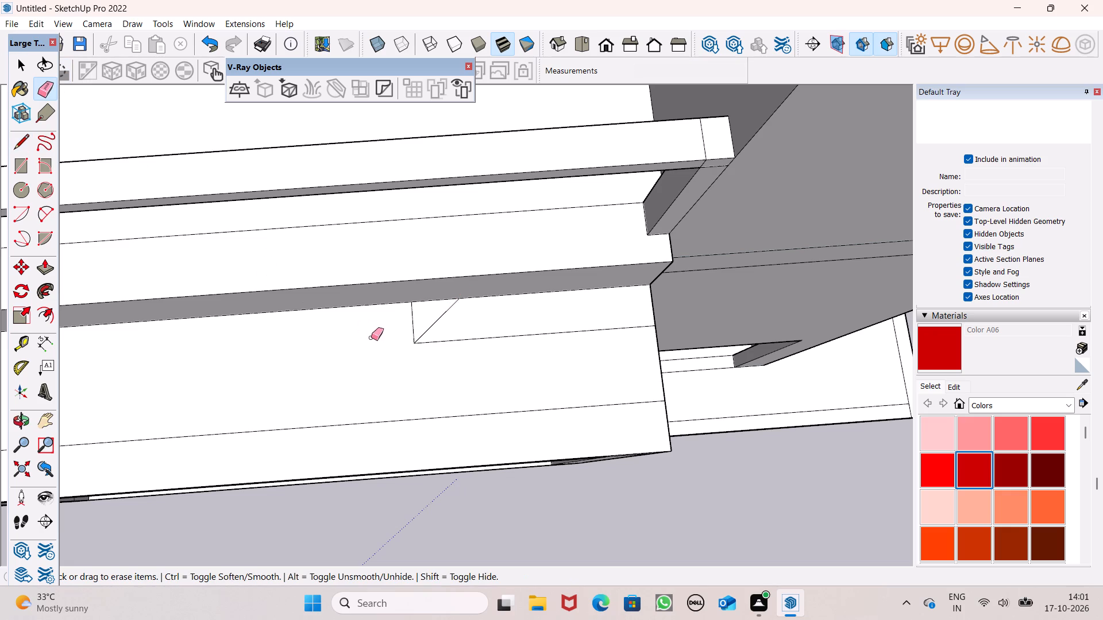
left_click_drag(415, 327, 409, 327)
scroll(586, 332, "down", 3)
key("space")
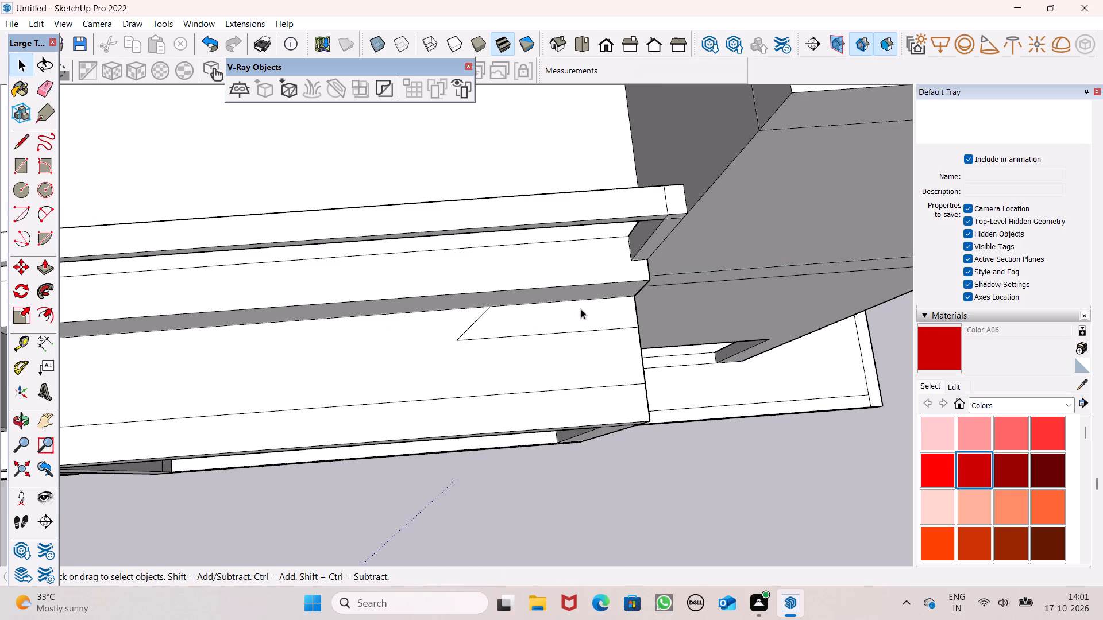
Extrude the angled footprint on the porch roof 6' upward into a solid panel beside the tower.
scroll(584, 278, "down", 5)
middle_click_drag(585, 278, 642, 175)
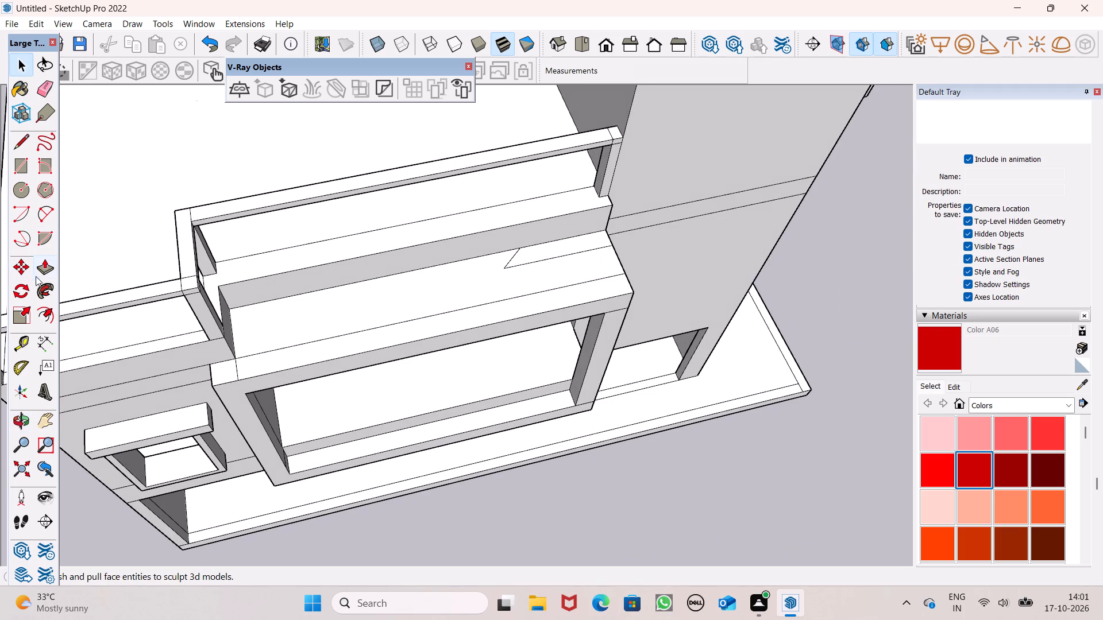
left_click(50, 266)
scroll(441, 180, "up", 5)
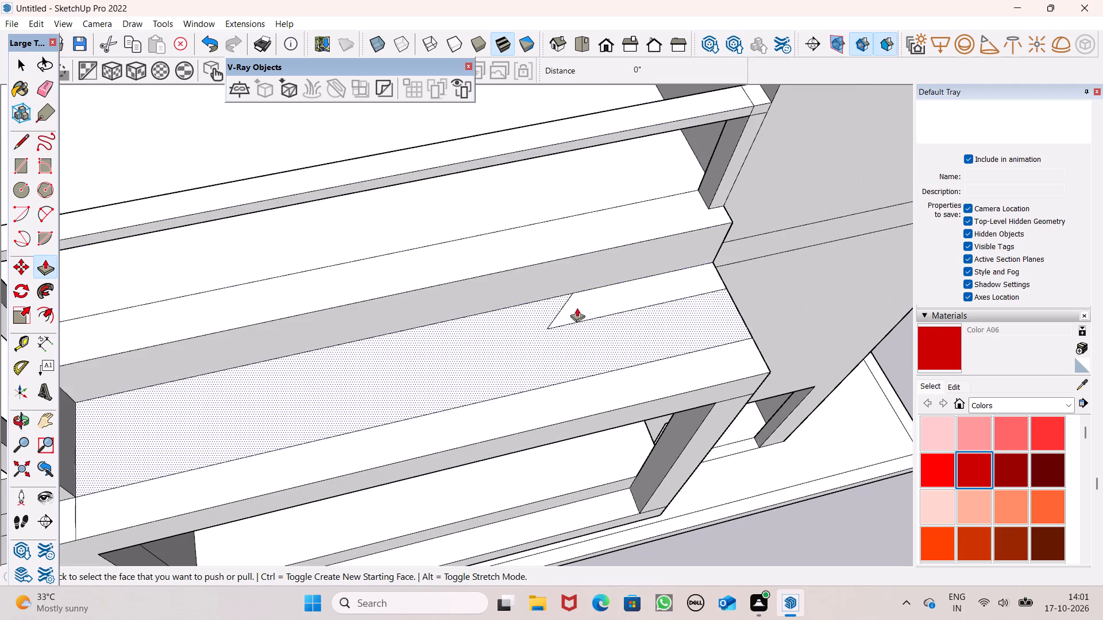
left_click_drag(611, 297, 604, 141)
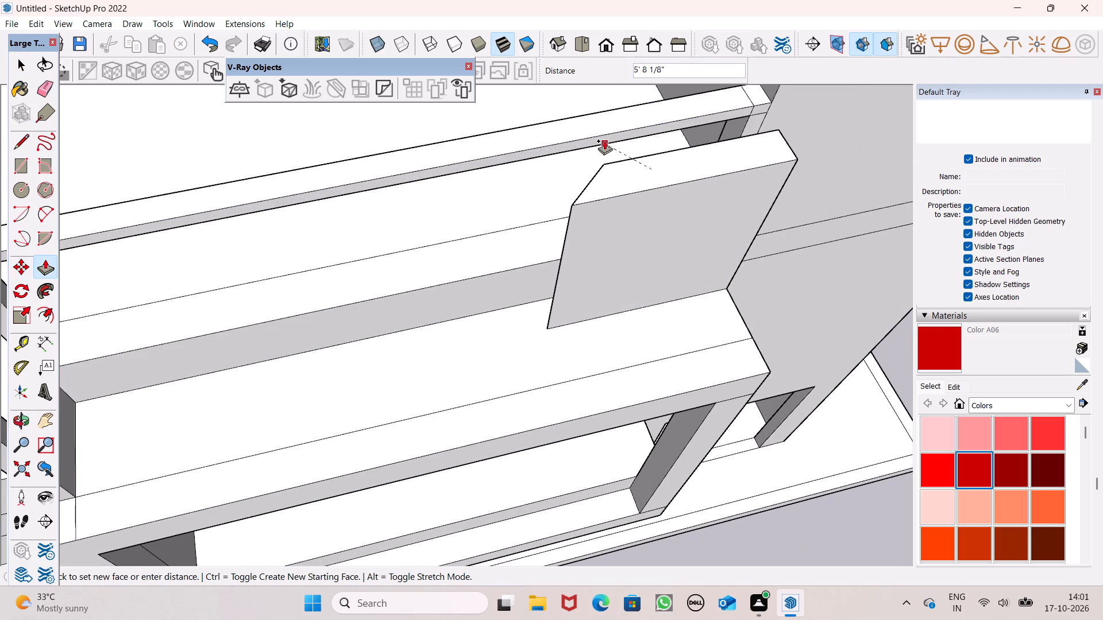
left_click_drag(604, 141, 604, 136)
Examine the slanted-end panel from the front, from behind the parapet and from the tower side.
scroll(628, 211, "down", 6)
middle_click_drag(628, 233, 593, 112)
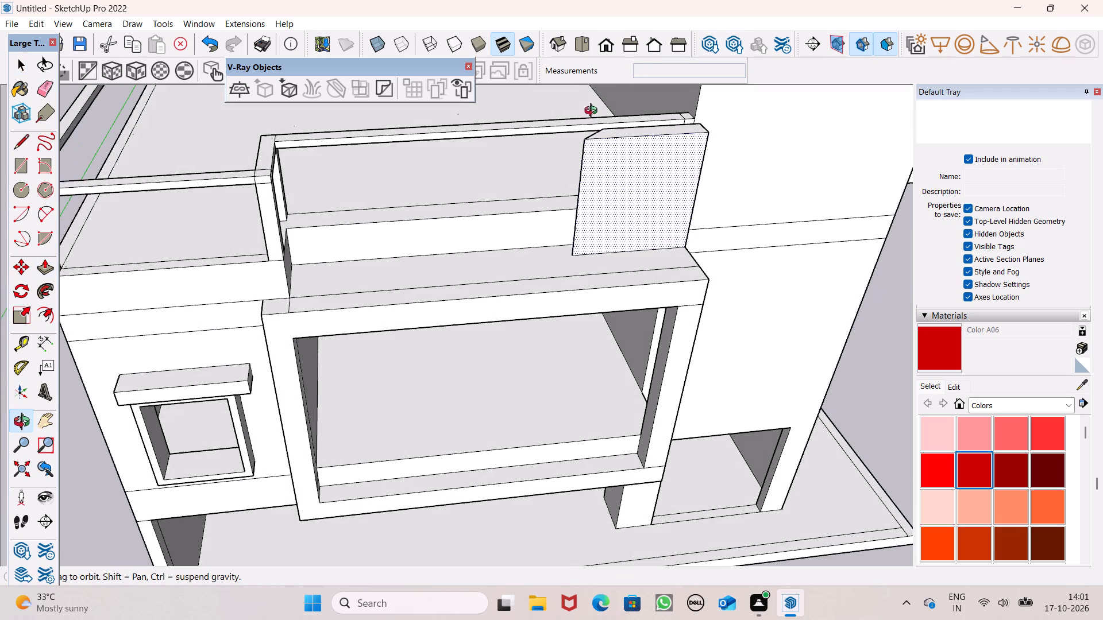
middle_click_drag(593, 112, 594, 111)
scroll(699, 175, "up", 1)
middle_click_drag(699, 175, 230, 365)
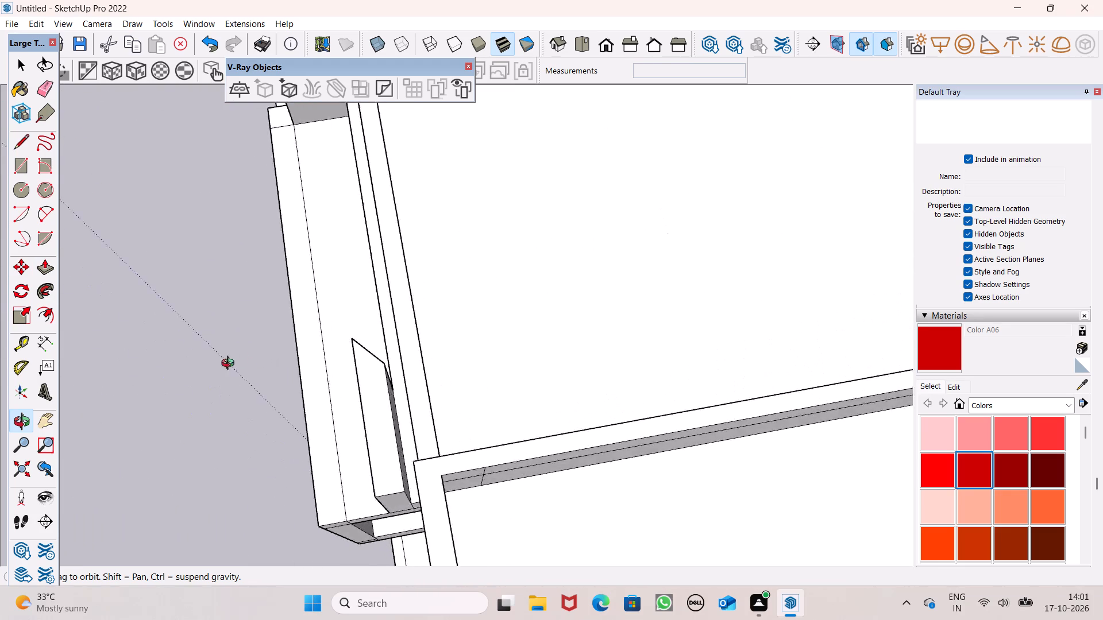
middle_click_drag(230, 365, 702, 294)
middle_click_drag(391, 304, 1095, 141)
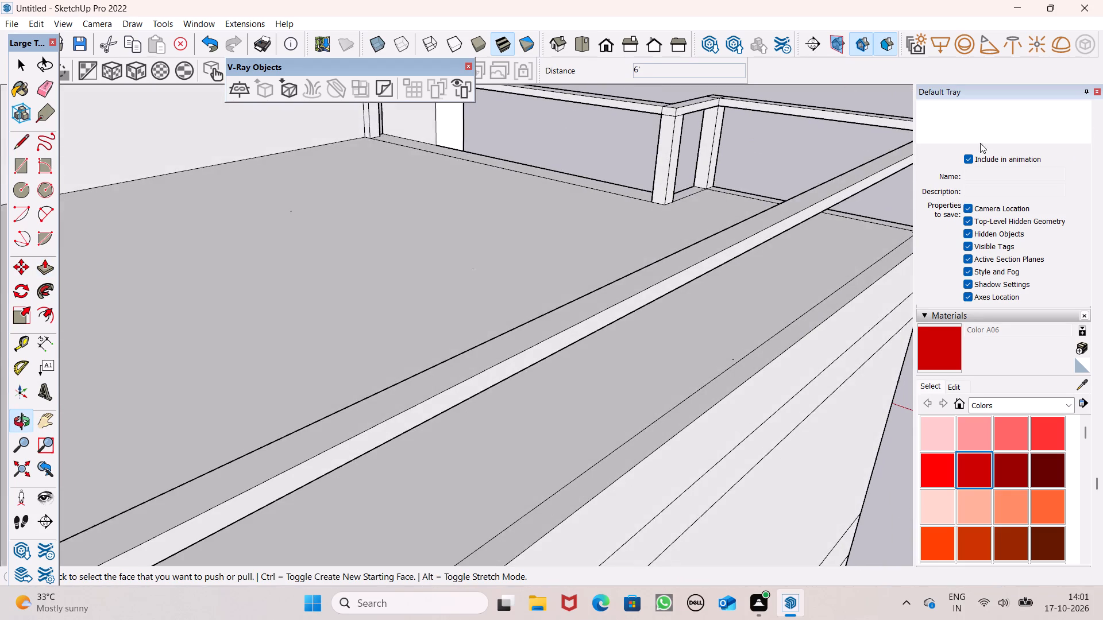
scroll(562, 276, "down", 6)
scroll(537, 126, "up", 6)
middle_click_drag(323, 166, 367, 269)
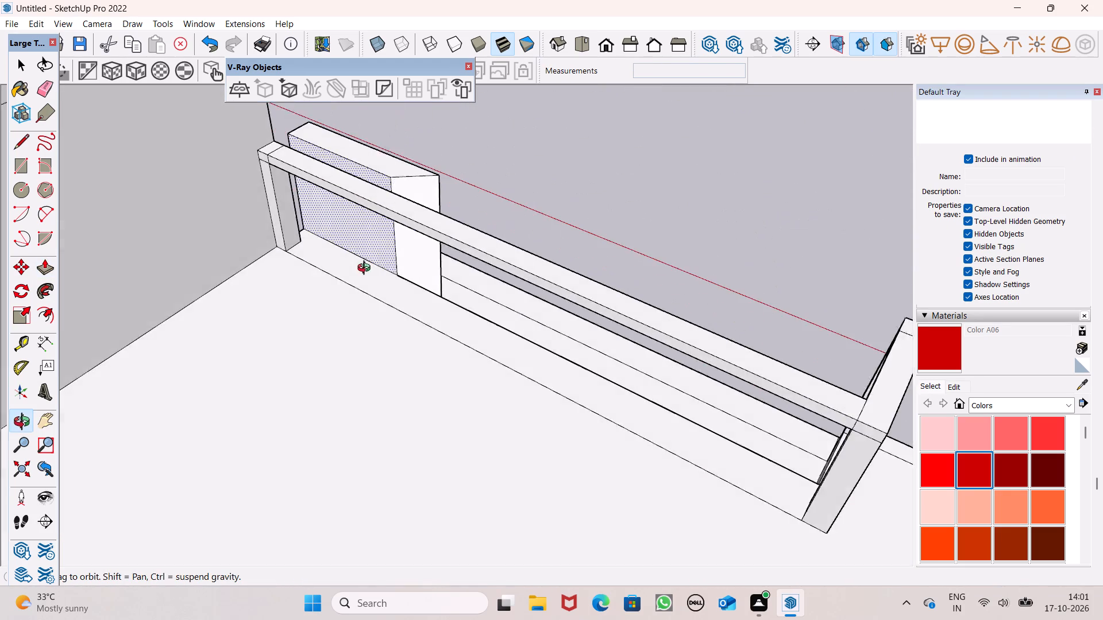
middle_click_drag(367, 269, 368, 273)
scroll(359, 166, "up", 7)
scroll(359, 165, "down", 4)
middle_click_drag(381, 166, 389, 242)
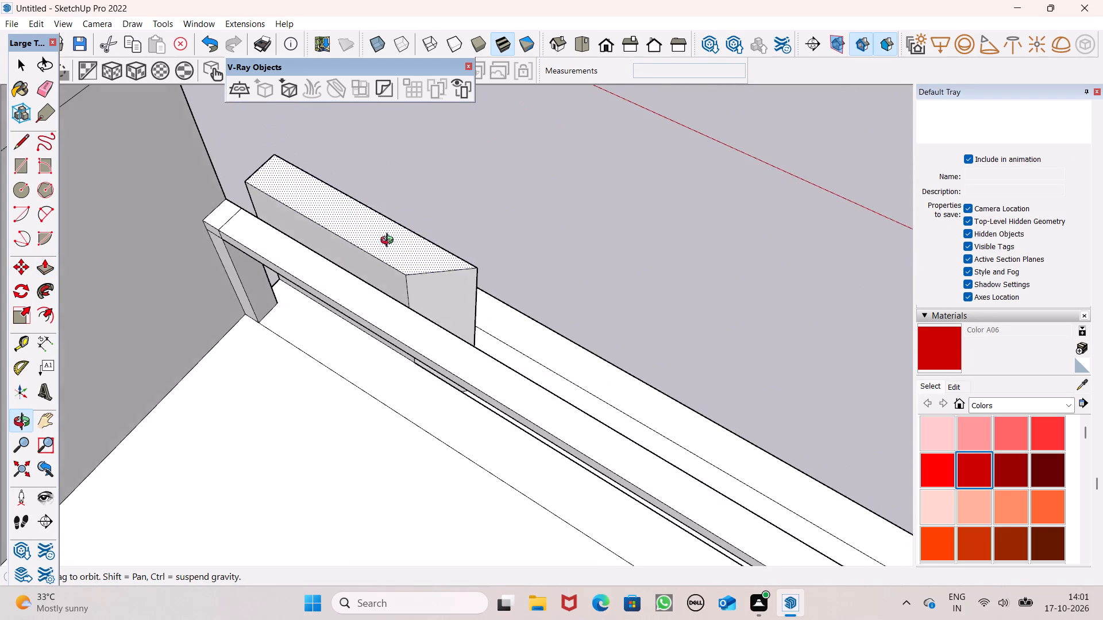
middle_click_drag(389, 242, 391, 237)
scroll(455, 161, "down", 2)
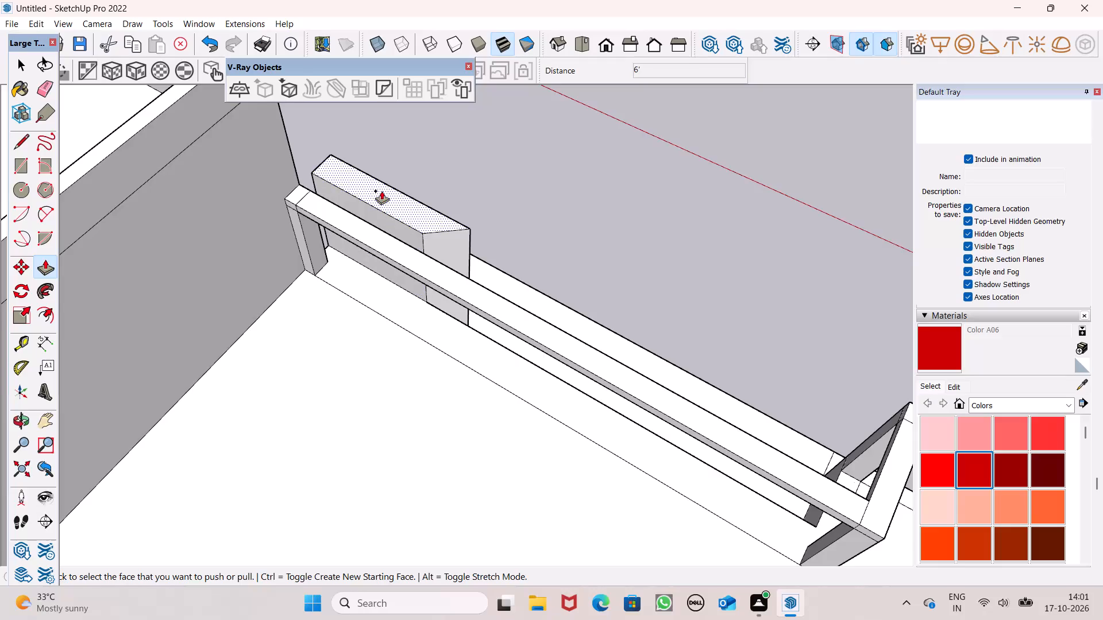
scroll(381, 191, "down", 4)
scroll(341, 173, "up", 5)
scroll(510, 209, "down", 3)
middle_click_drag(634, 269, 359, 363)
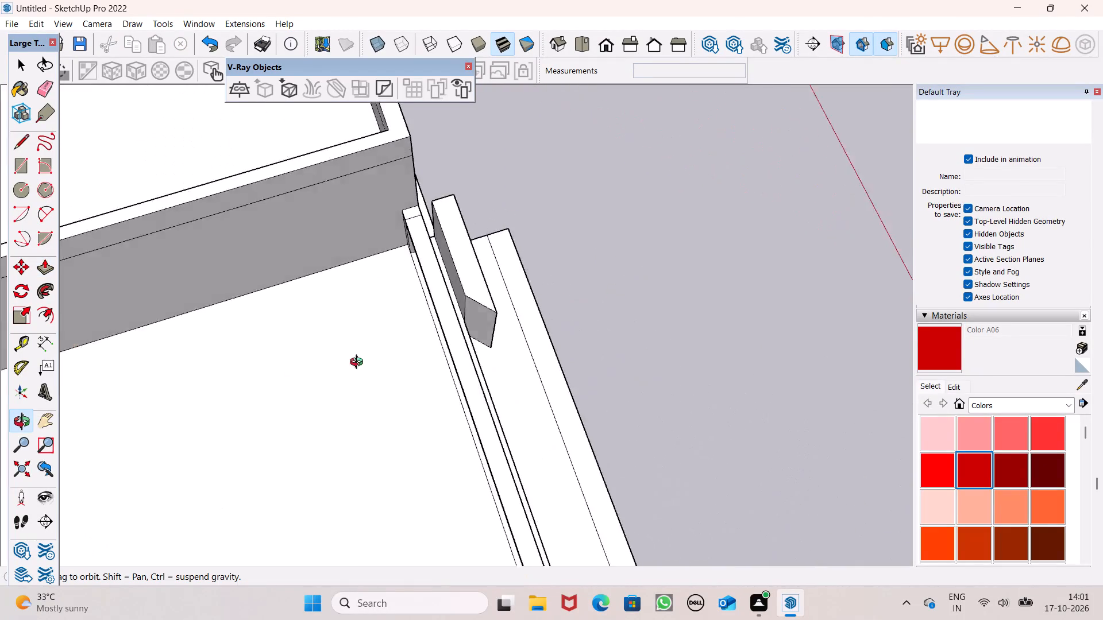
middle_click_drag(359, 363, 0, 220)
middle_click_drag(466, 308, 80, 294)
scroll(392, 271, "up", 1)
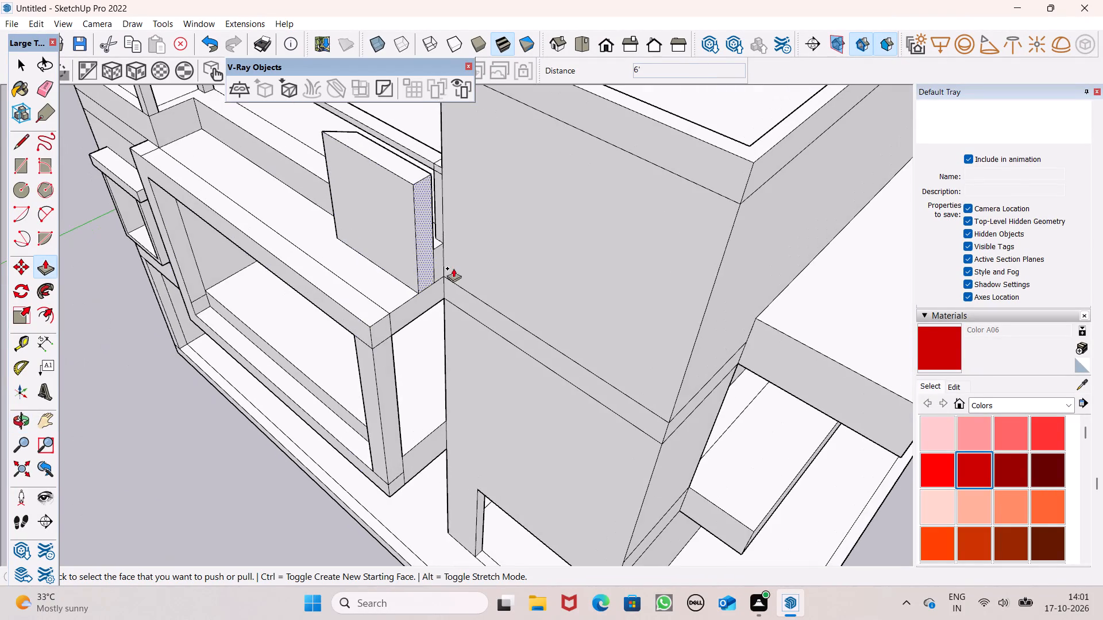
scroll(439, 256, "up", 4)
scroll(534, 280, "down", 6)
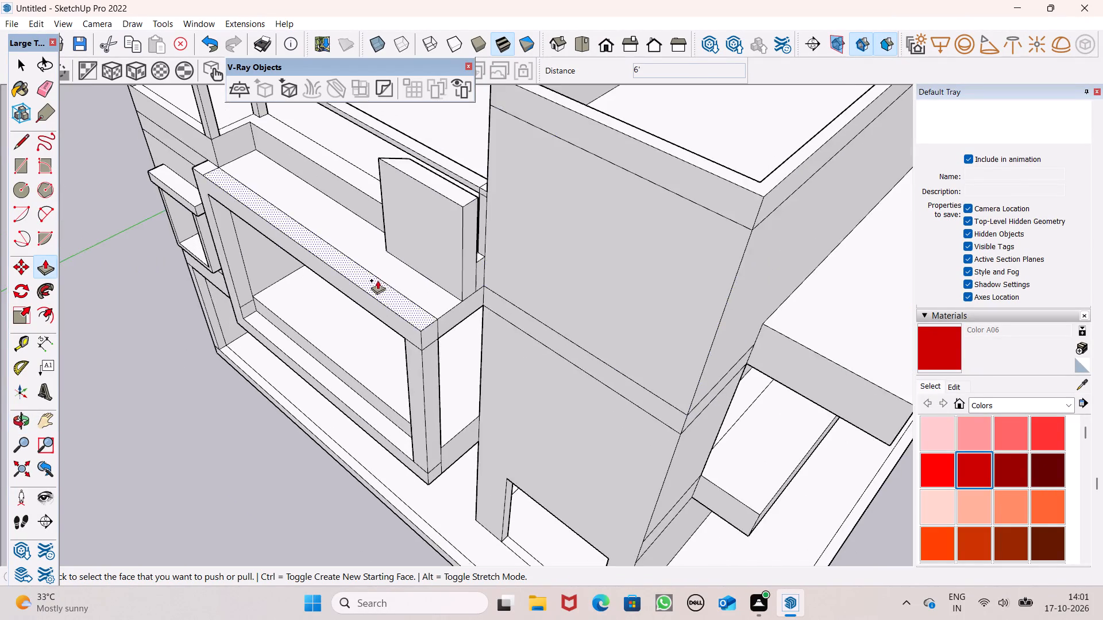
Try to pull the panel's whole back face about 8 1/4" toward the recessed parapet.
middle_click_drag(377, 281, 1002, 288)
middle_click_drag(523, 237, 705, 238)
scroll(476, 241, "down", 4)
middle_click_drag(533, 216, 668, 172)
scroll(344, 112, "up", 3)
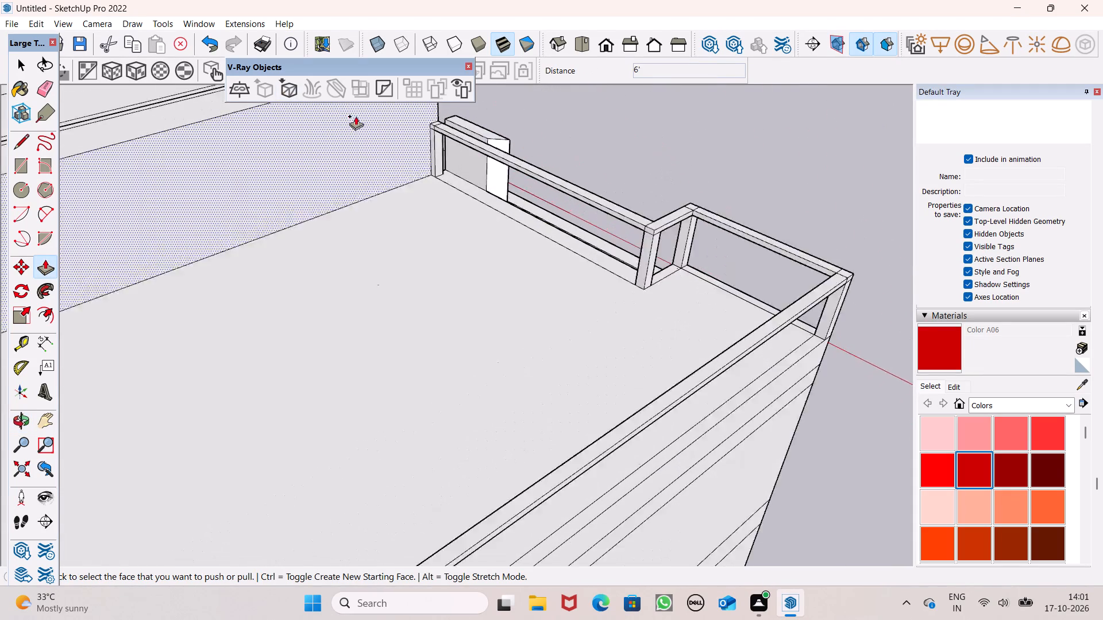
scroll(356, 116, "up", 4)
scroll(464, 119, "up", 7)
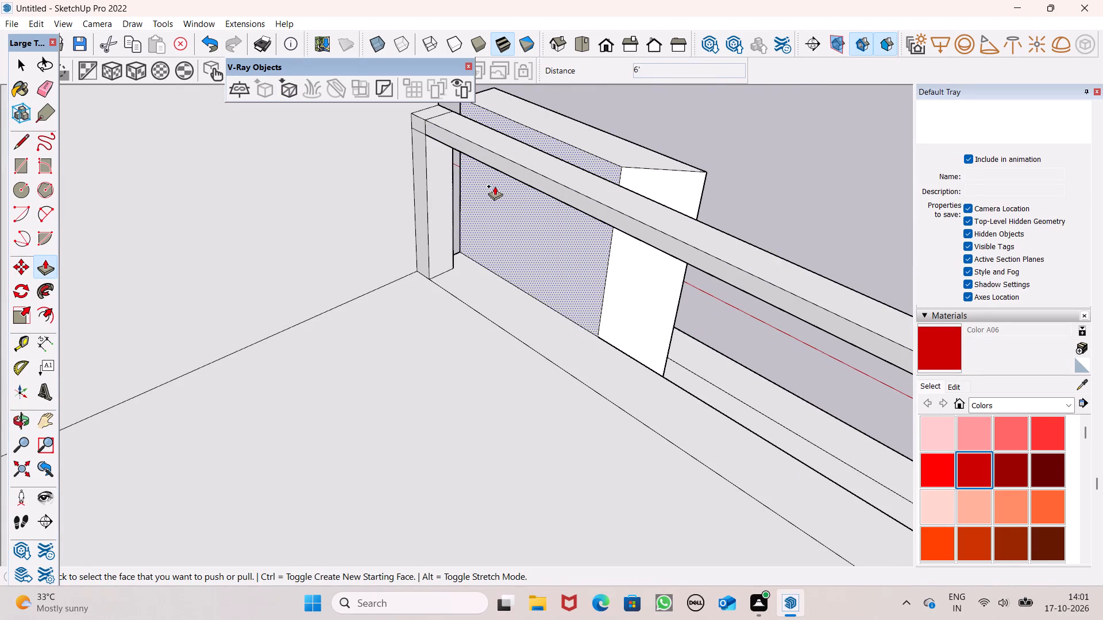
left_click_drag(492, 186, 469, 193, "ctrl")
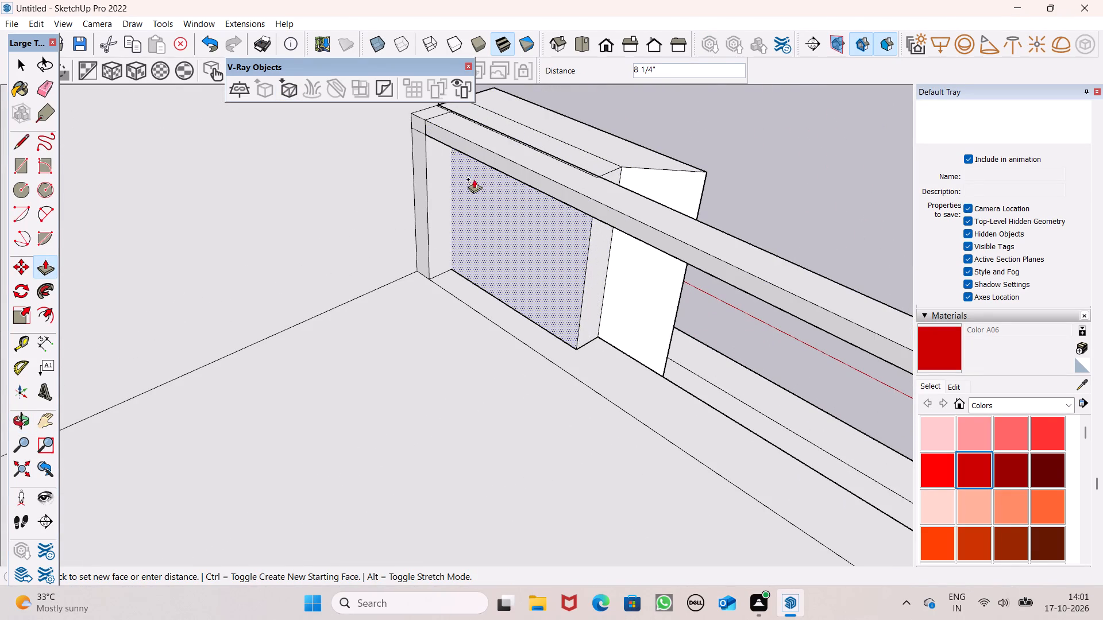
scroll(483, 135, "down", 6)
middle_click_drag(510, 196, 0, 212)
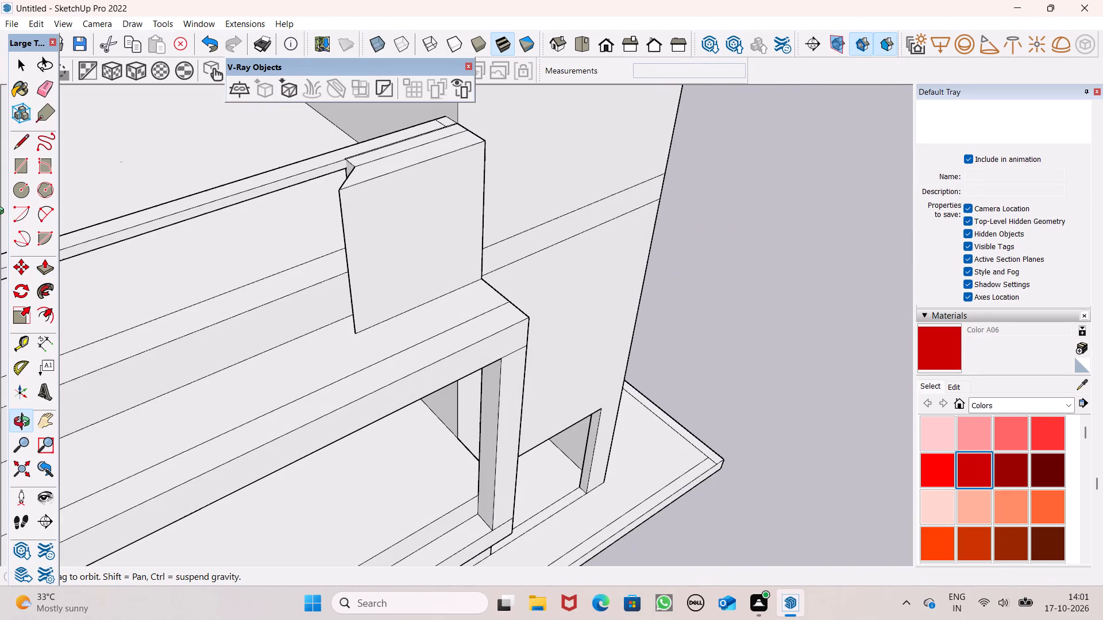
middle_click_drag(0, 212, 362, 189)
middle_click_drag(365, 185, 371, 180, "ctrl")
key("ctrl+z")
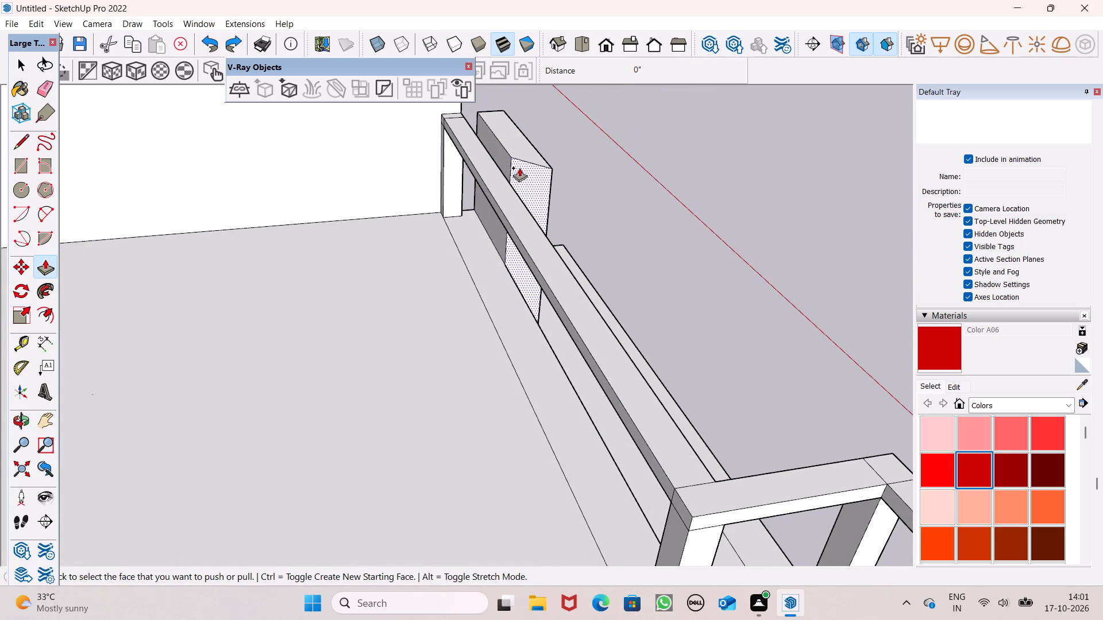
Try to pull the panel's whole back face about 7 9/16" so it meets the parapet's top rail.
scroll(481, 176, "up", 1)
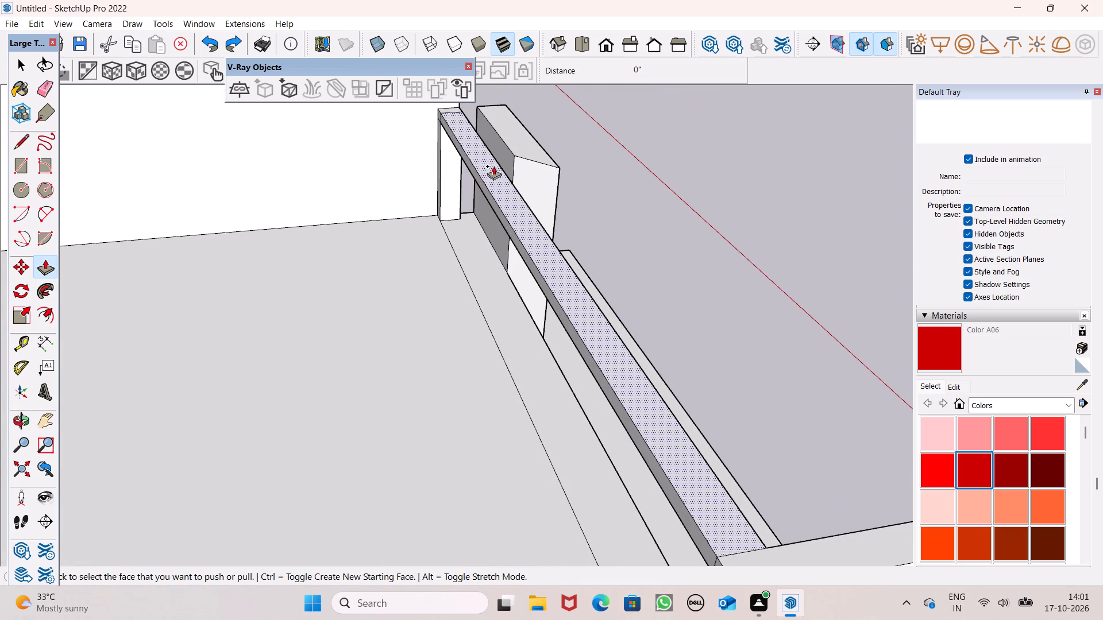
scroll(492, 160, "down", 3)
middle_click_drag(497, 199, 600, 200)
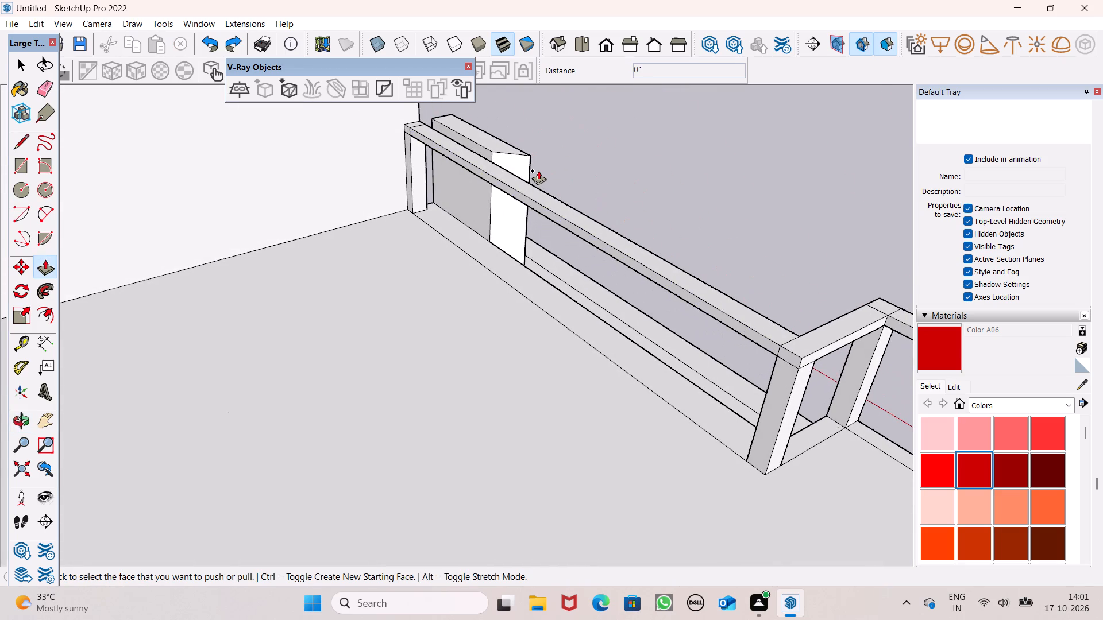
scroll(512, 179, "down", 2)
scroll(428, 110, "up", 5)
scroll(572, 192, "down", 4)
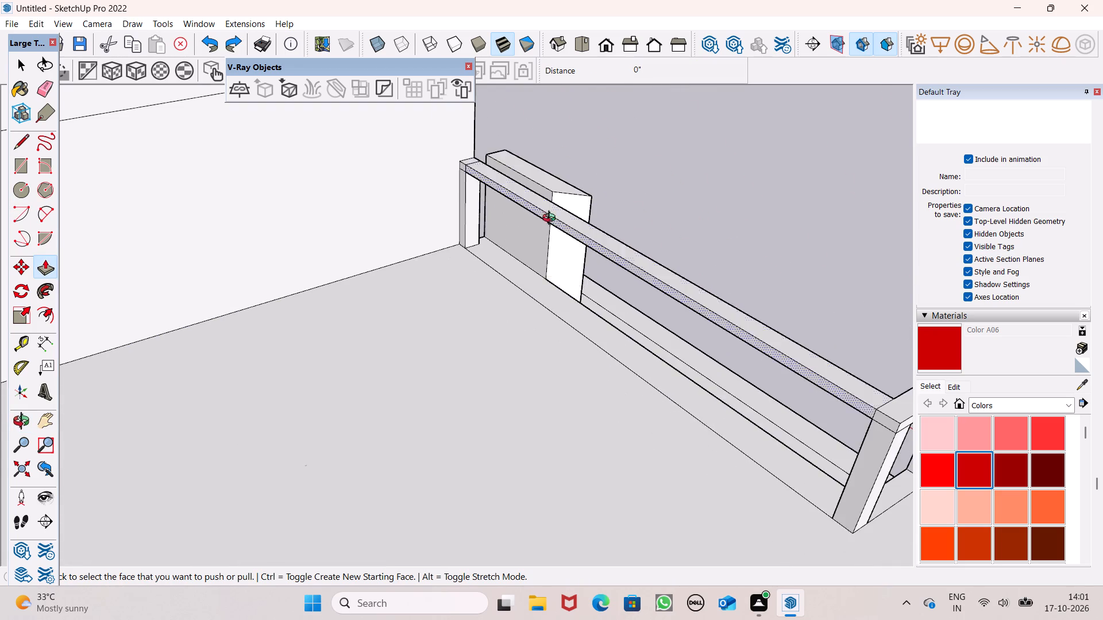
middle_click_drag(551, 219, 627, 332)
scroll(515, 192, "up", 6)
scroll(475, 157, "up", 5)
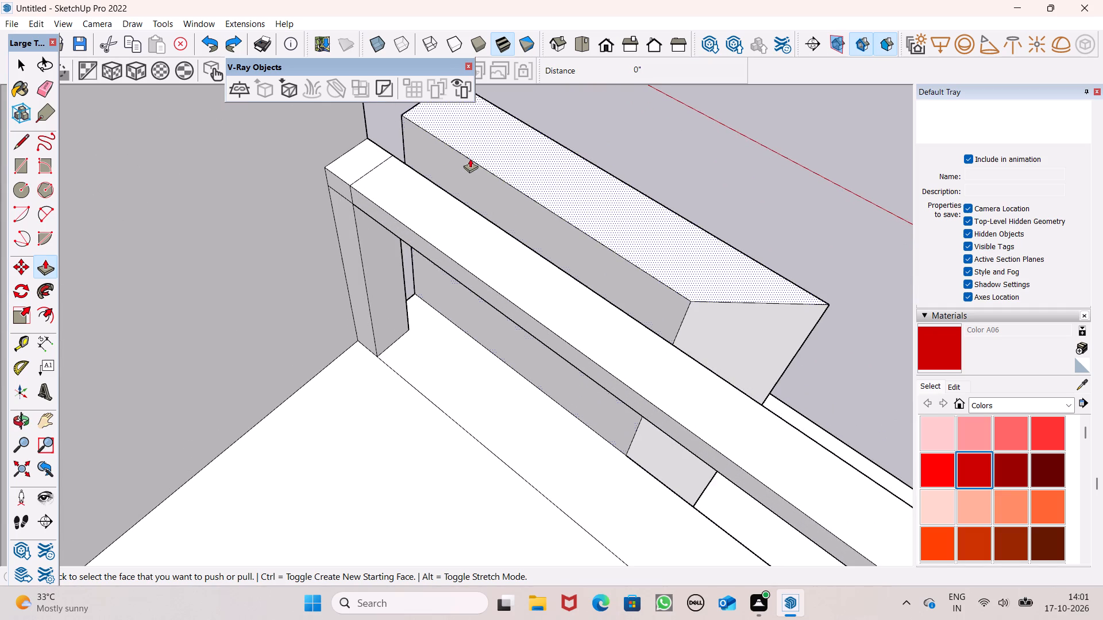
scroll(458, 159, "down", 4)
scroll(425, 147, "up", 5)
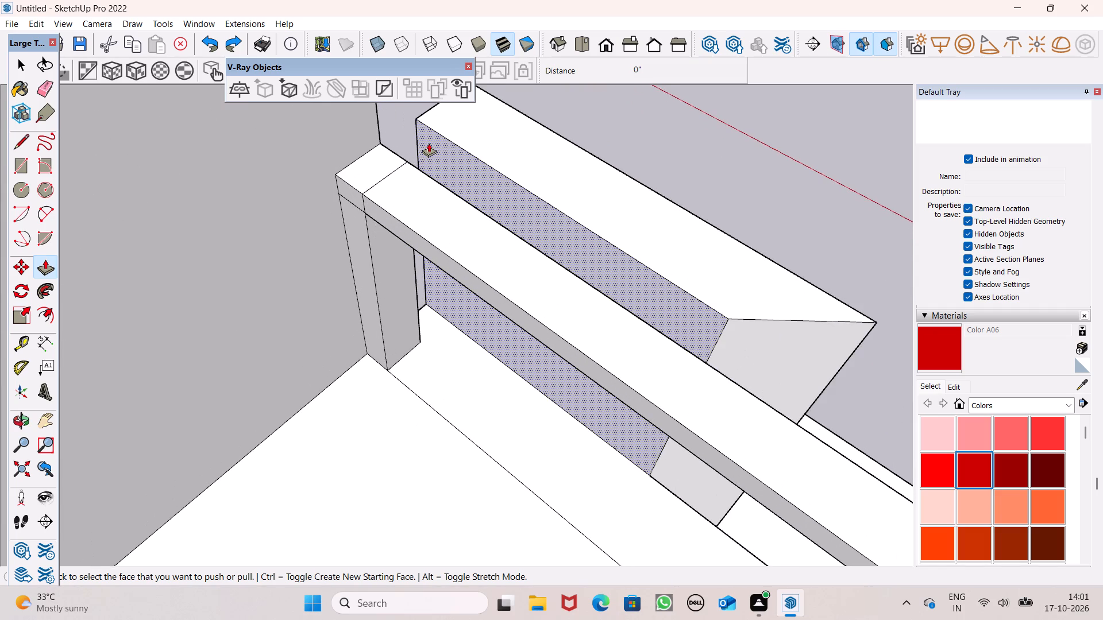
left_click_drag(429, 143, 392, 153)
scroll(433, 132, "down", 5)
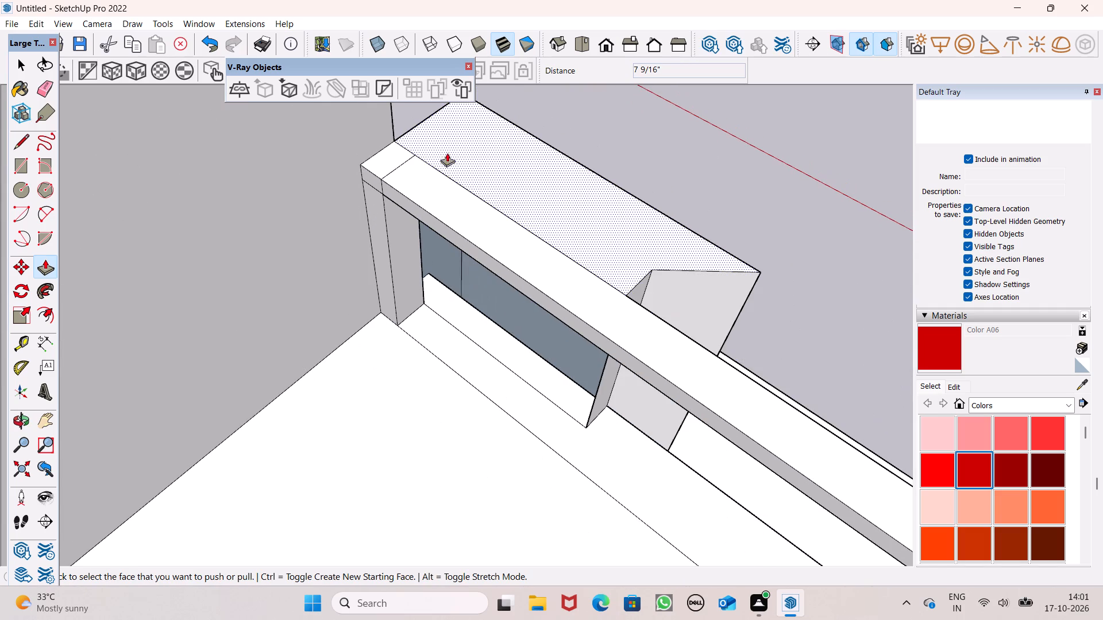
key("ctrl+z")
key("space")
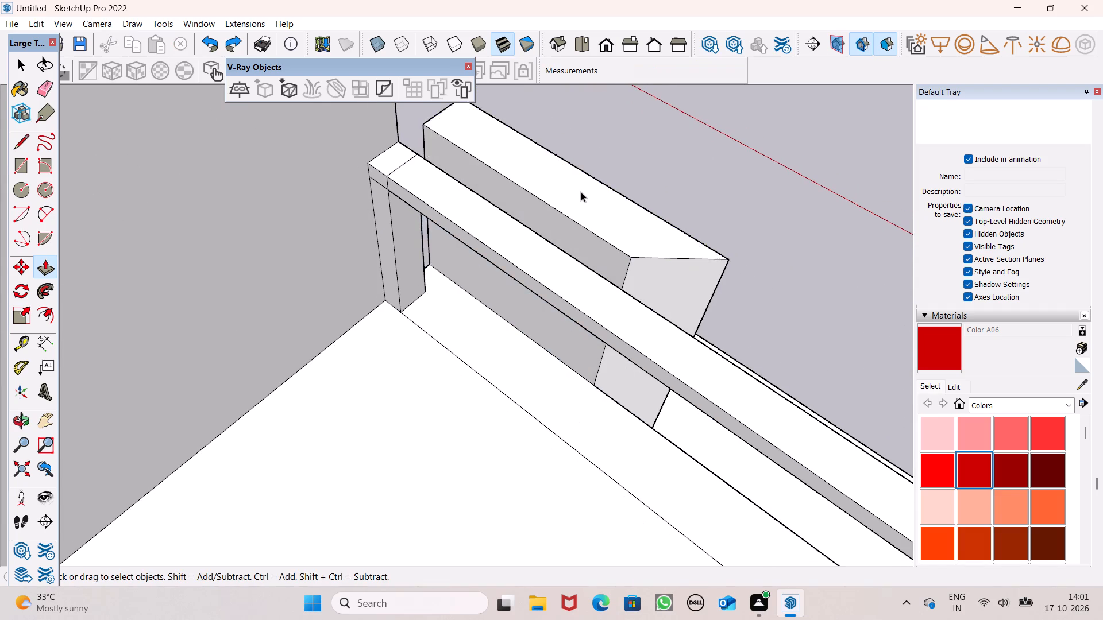
Push the panel's top face down about 1 13/16" as a new starting face, marking off a thin strip around its top.
scroll(581, 191, "down", 5)
middle_click_drag(621, 212, 379, 237)
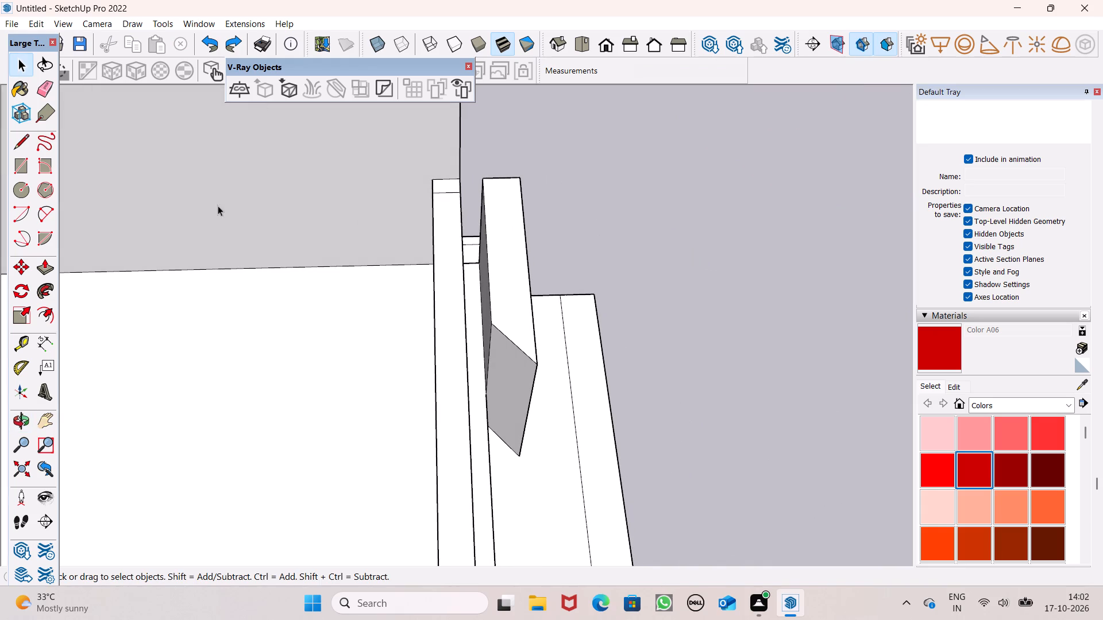
scroll(521, 191, "down", 3)
middle_click_drag(528, 241, 133, 148)
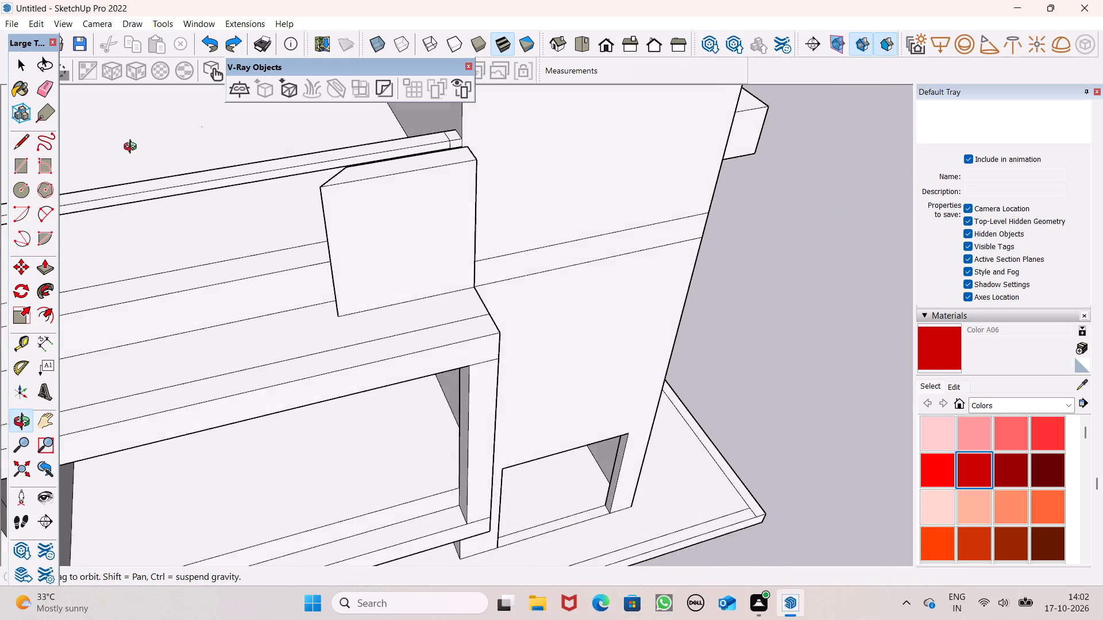
middle_click_drag(133, 148, 108, 135)
scroll(273, 150, "up", 4)
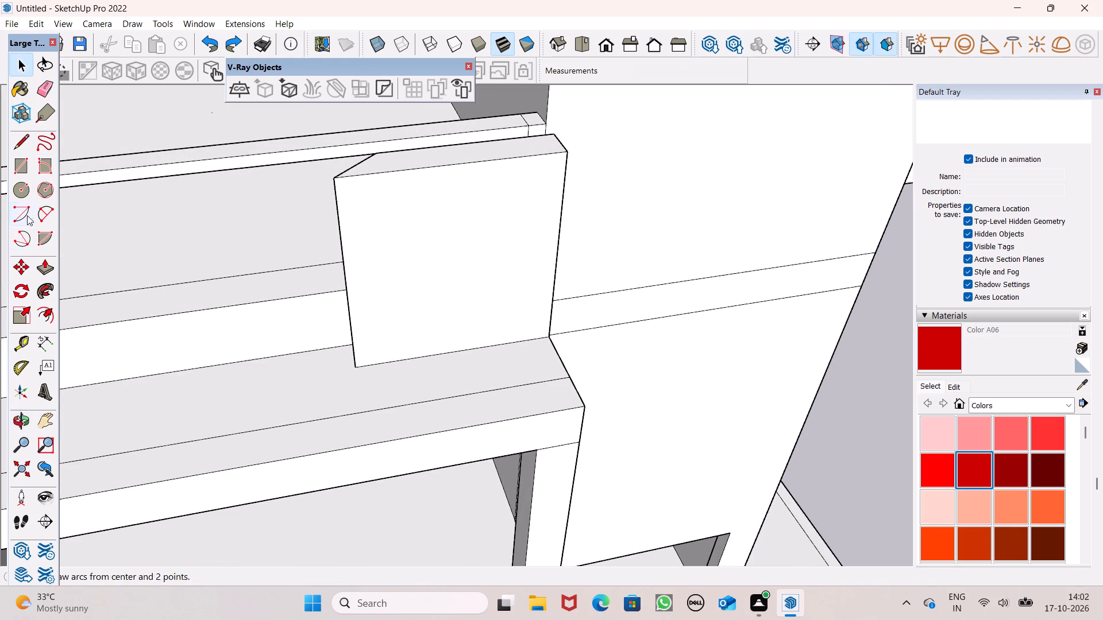
left_click(44, 265)
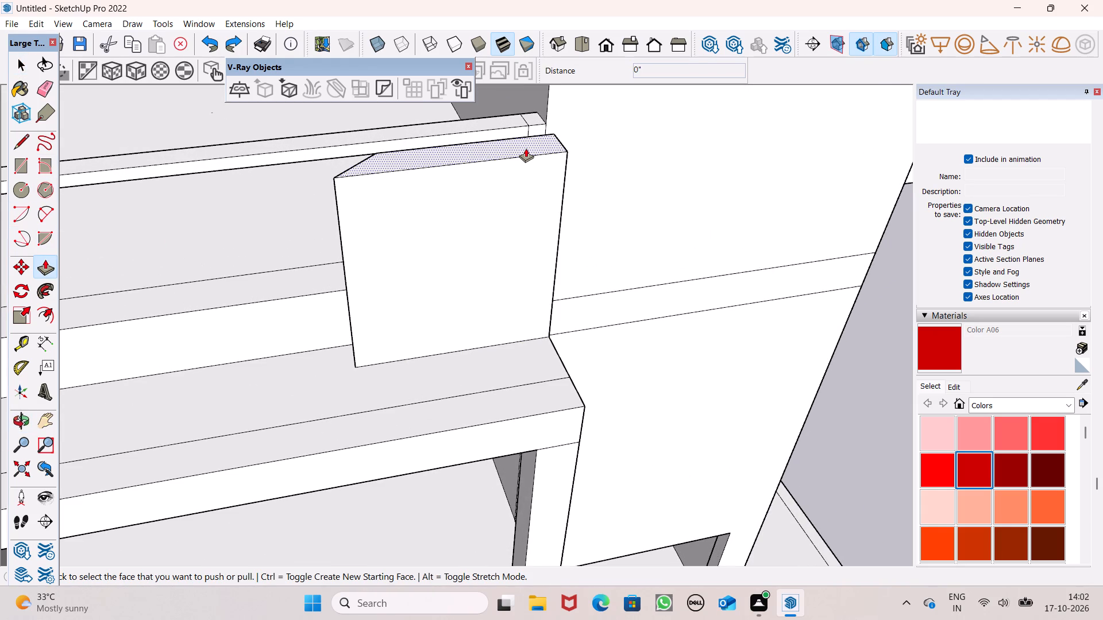
left_click_drag(526, 148, 528, 154)
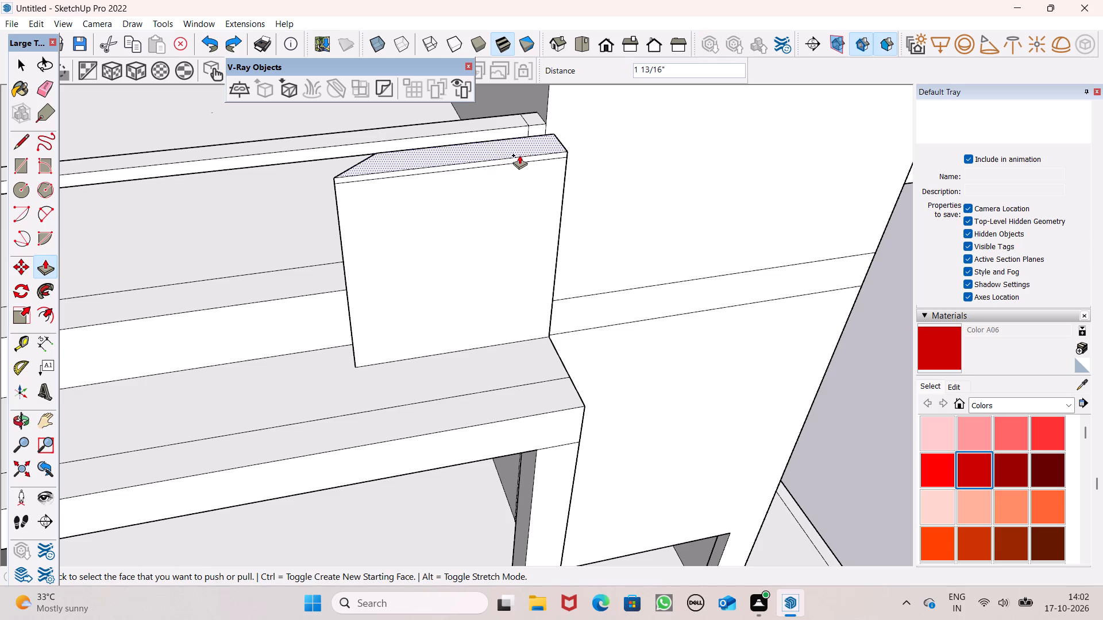
Pull the thin top strip of the panel's back face about 6 11/16" toward the parapet rail.
middle_click_drag(488, 170, 880, 162)
middle_click_drag(483, 172, 766, 164)
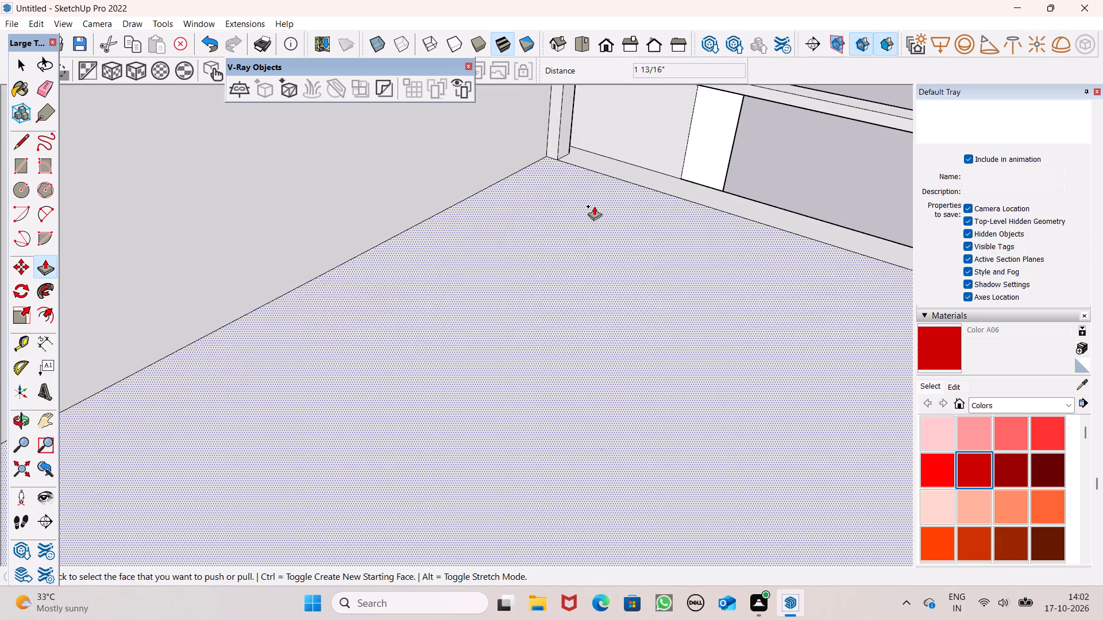
scroll(583, 250, "down", 7)
scroll(608, 126, "up", 7)
scroll(553, 180, "up", 6)
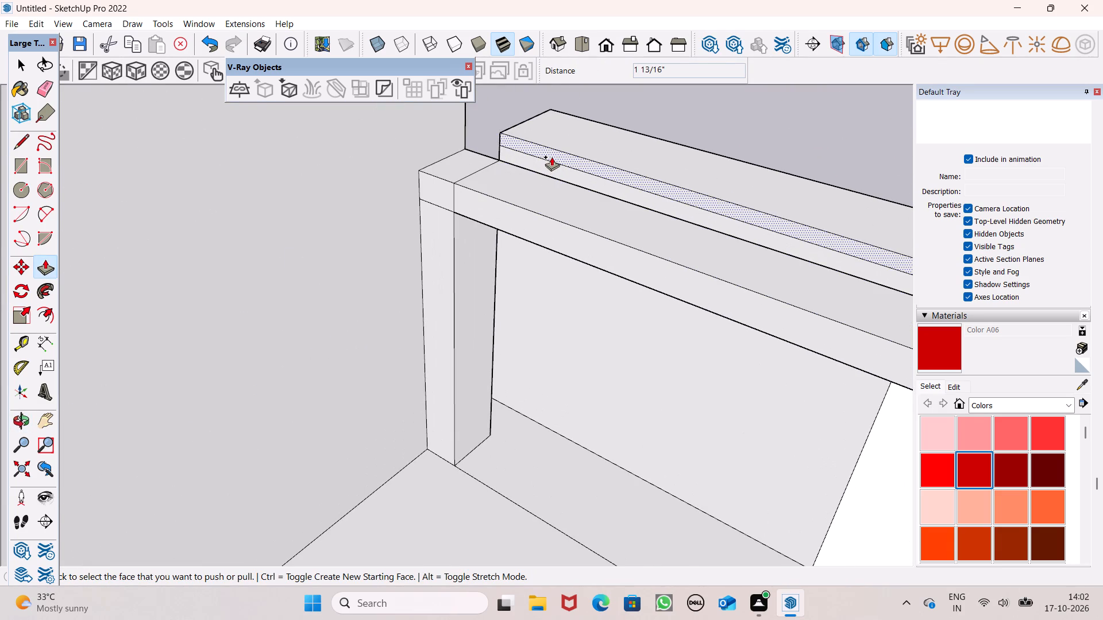
left_click_drag(551, 156, 516, 180)
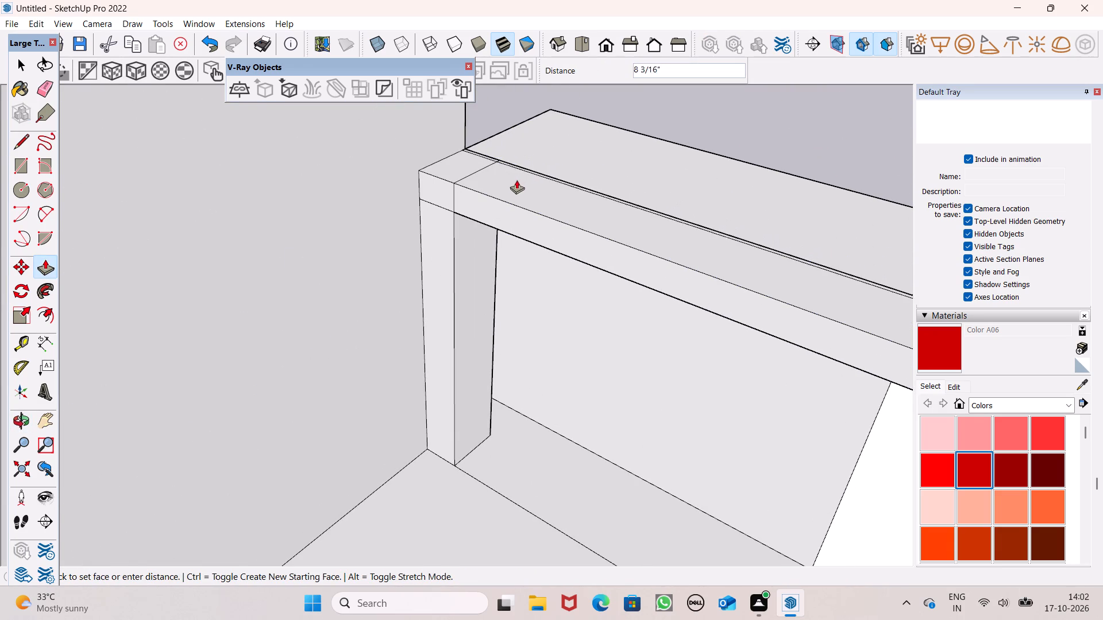
left_click_drag(516, 180, 523, 175)
scroll(581, 166, "up", 6)
scroll(595, 164, "down", 7)
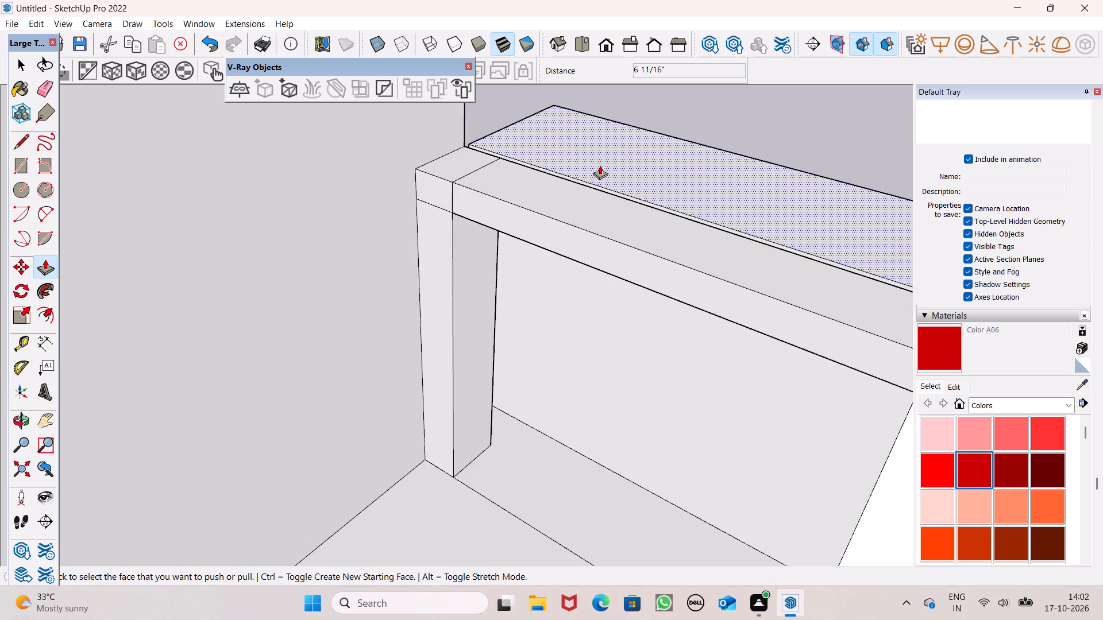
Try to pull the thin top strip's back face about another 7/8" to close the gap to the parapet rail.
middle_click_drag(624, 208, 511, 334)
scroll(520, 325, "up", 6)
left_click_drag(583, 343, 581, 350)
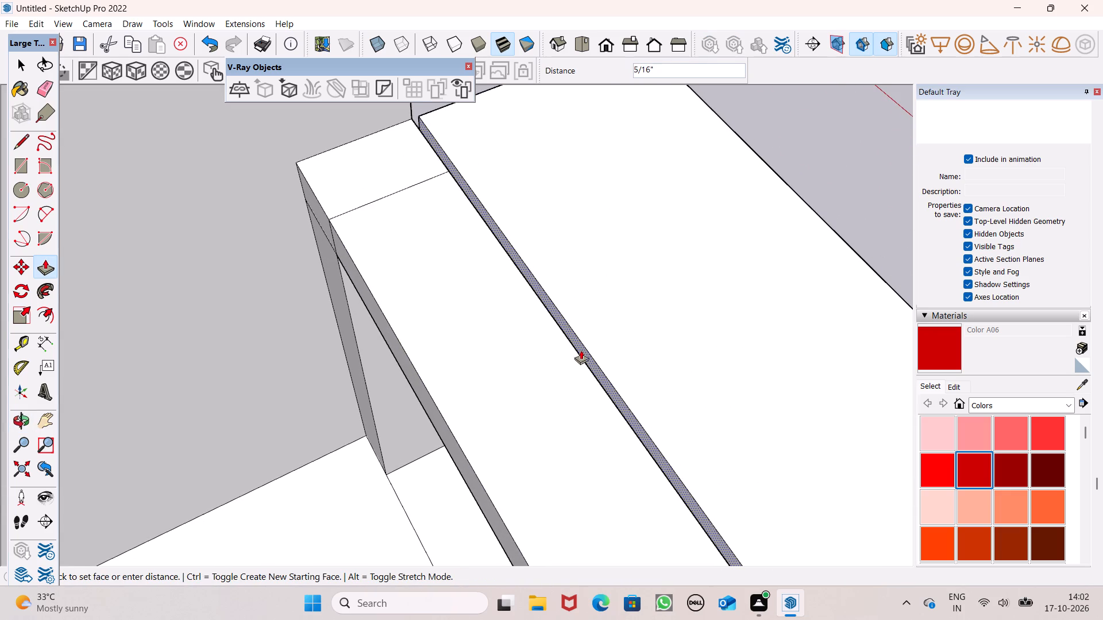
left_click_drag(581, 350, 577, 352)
Examine from several sides how the panel and its extended top strip sit against the parapet rail and tower.
scroll(607, 259, "down", 12)
scroll(612, 180, "down", 5)
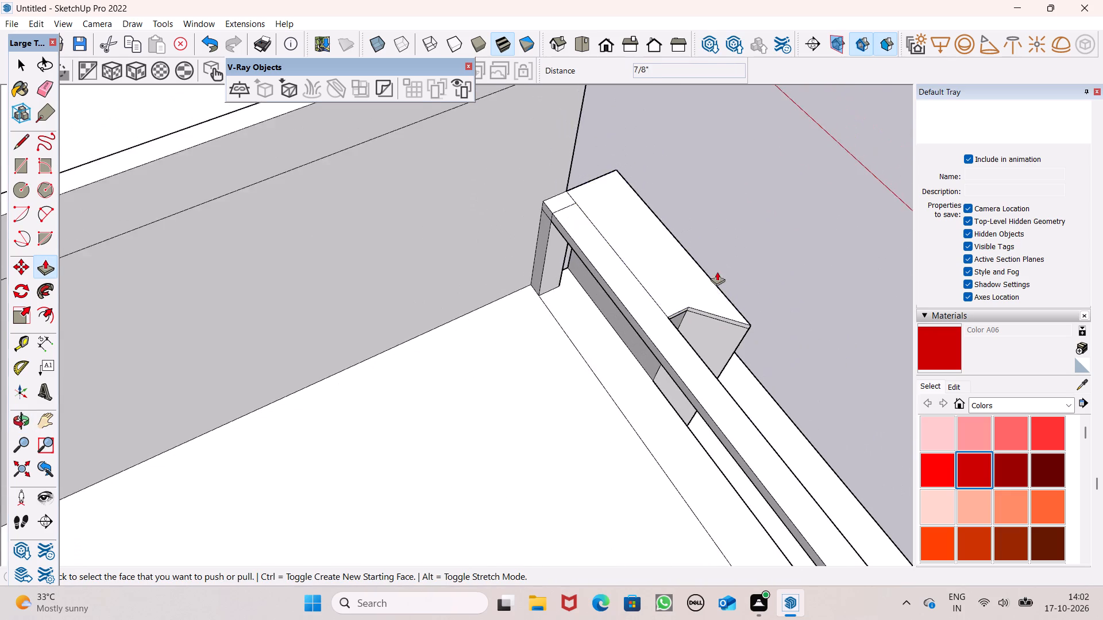
middle_click_drag(714, 285, 572, 73)
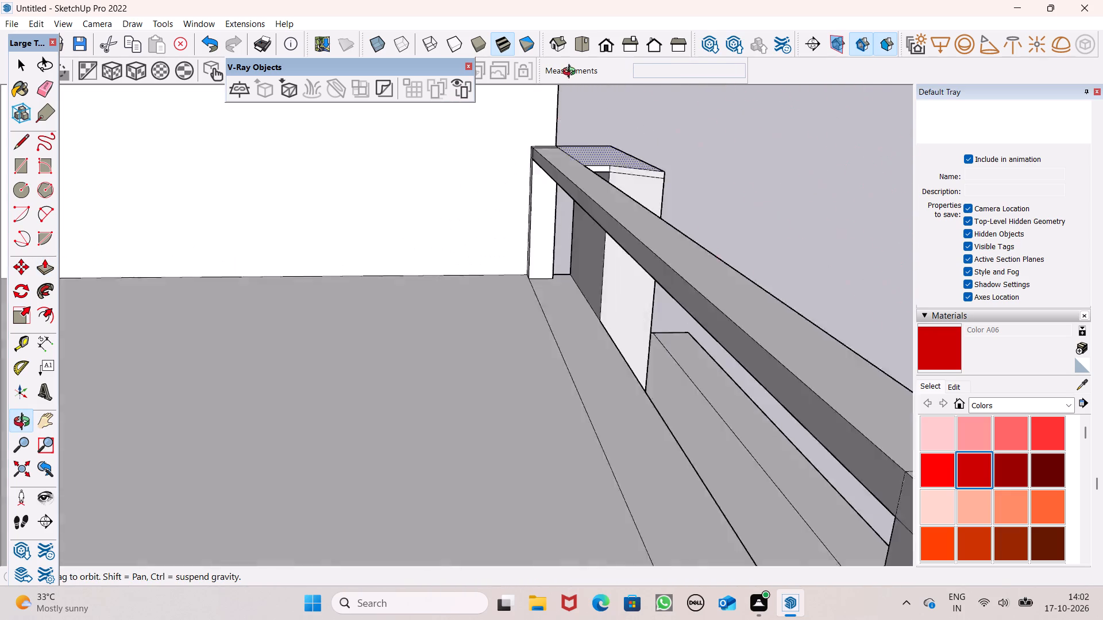
middle_click_drag(572, 73, 618, 146)
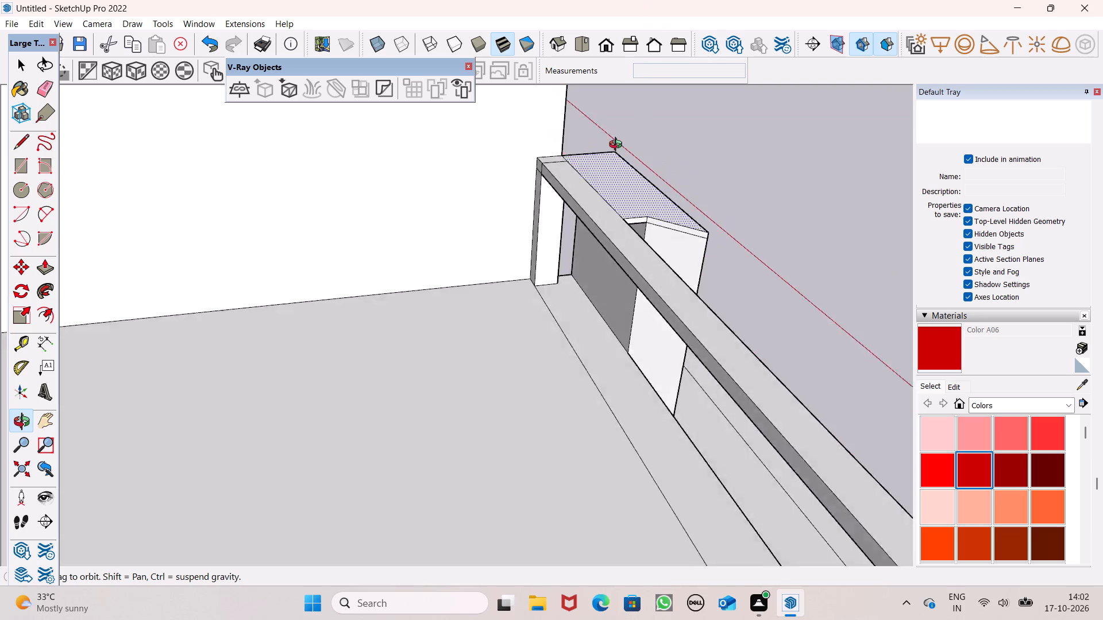
middle_click_drag(618, 146, 443, 250)
middle_click_drag(442, 250, 433, 248)
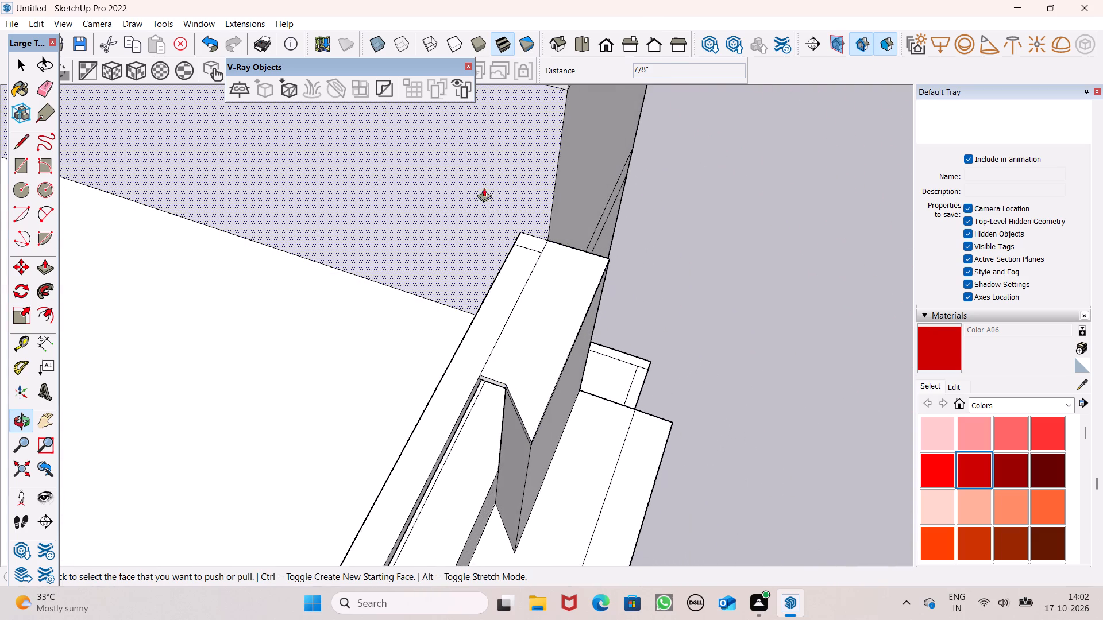
scroll(490, 194, "down", 10)
middle_click_drag(500, 270, 205, 162)
scroll(642, 147, "down", 3)
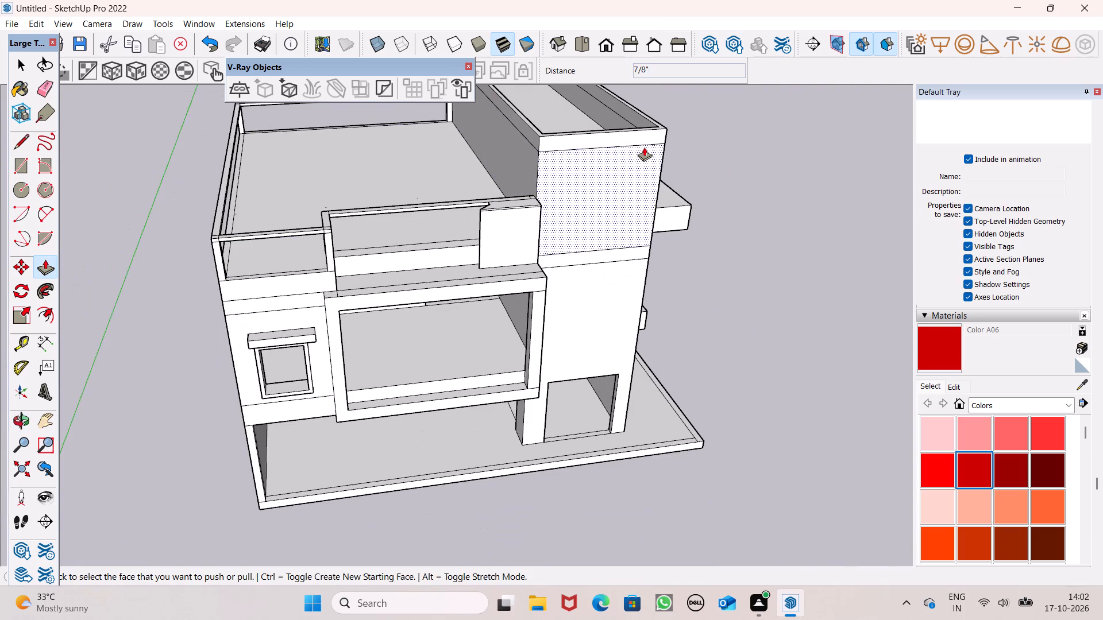
middle_click_drag(537, 215, 522, 230)
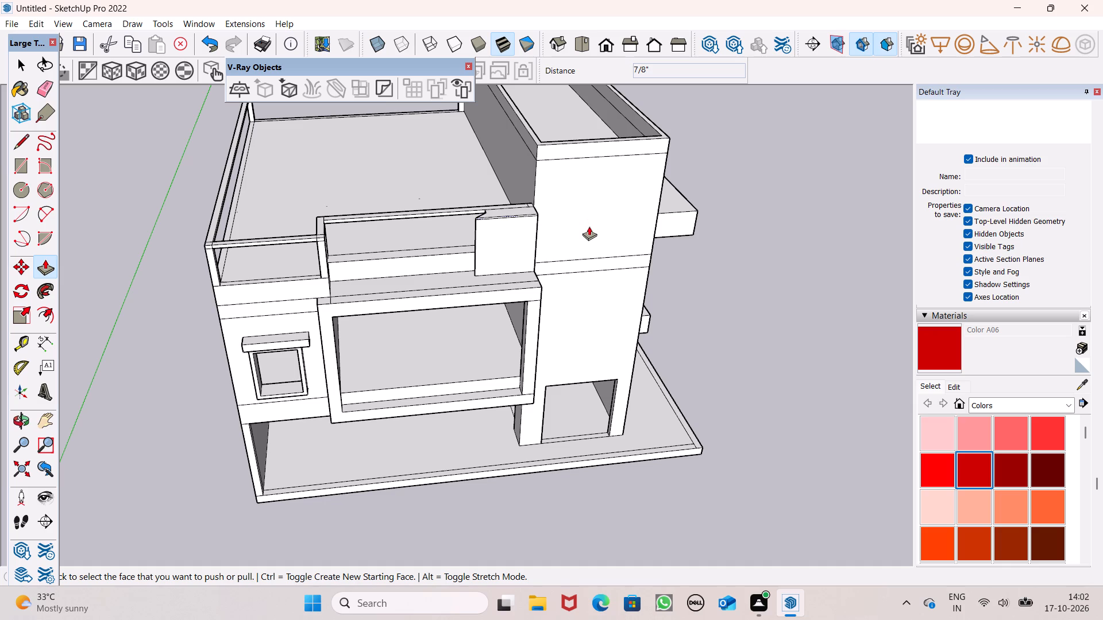
Undo the panel's extrusion, top strip and slanted end, back to the plain rectangular outline on the porch roof.
key("ctrl+z")
key("ctrl+z")
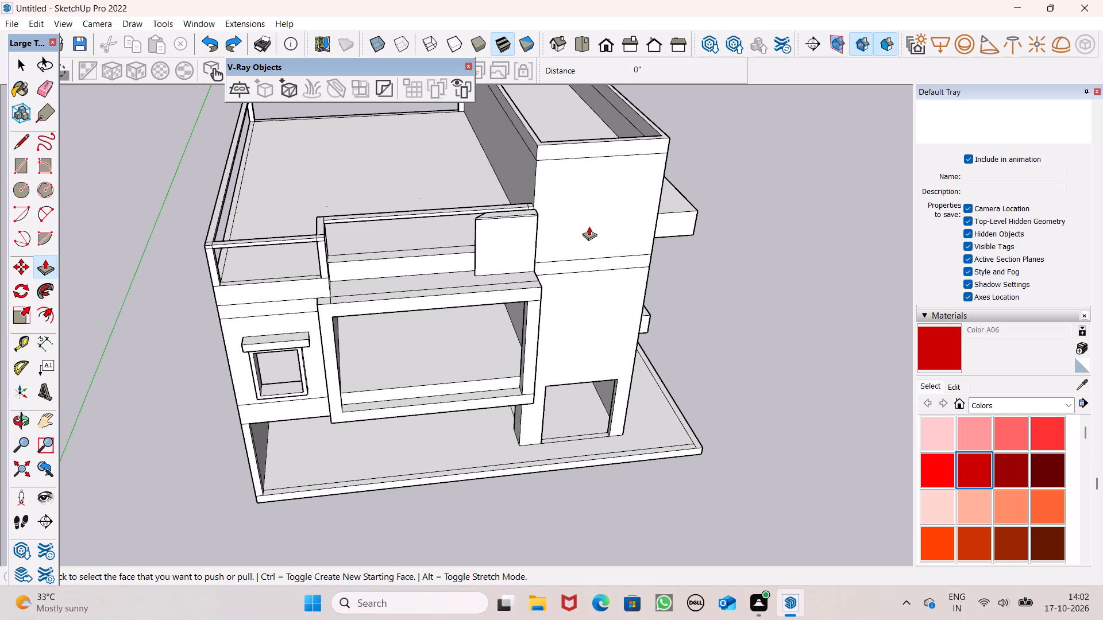
key("ctrl+z")
key("ctrl+z")
key("ctrl+z")
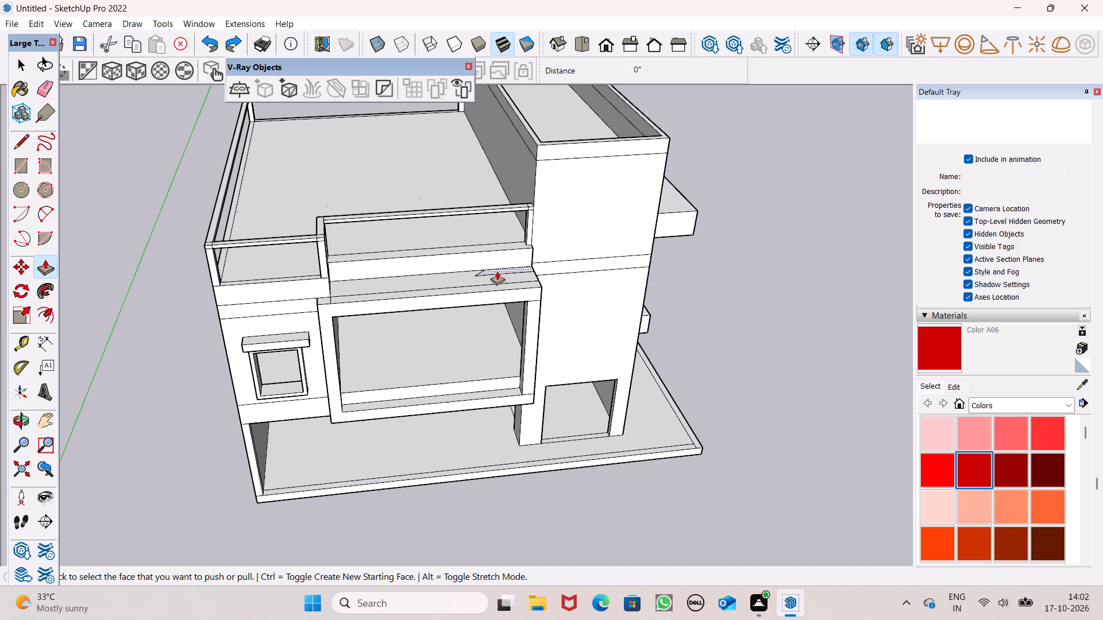
key("ctrl+z")
Pull the rectangle beside the tower on the porch roof up about 6' 7 15/16" into a solid panel.
middle_click_drag(496, 287, 506, 412)
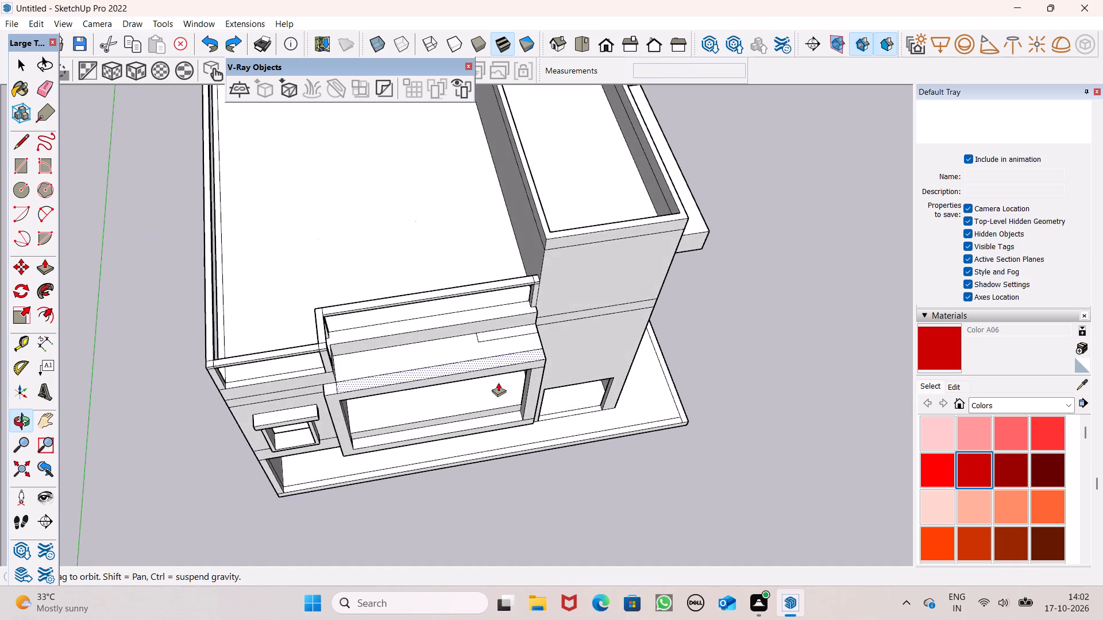
scroll(499, 359, "up", 6)
left_click_drag(485, 314, 486, 283)
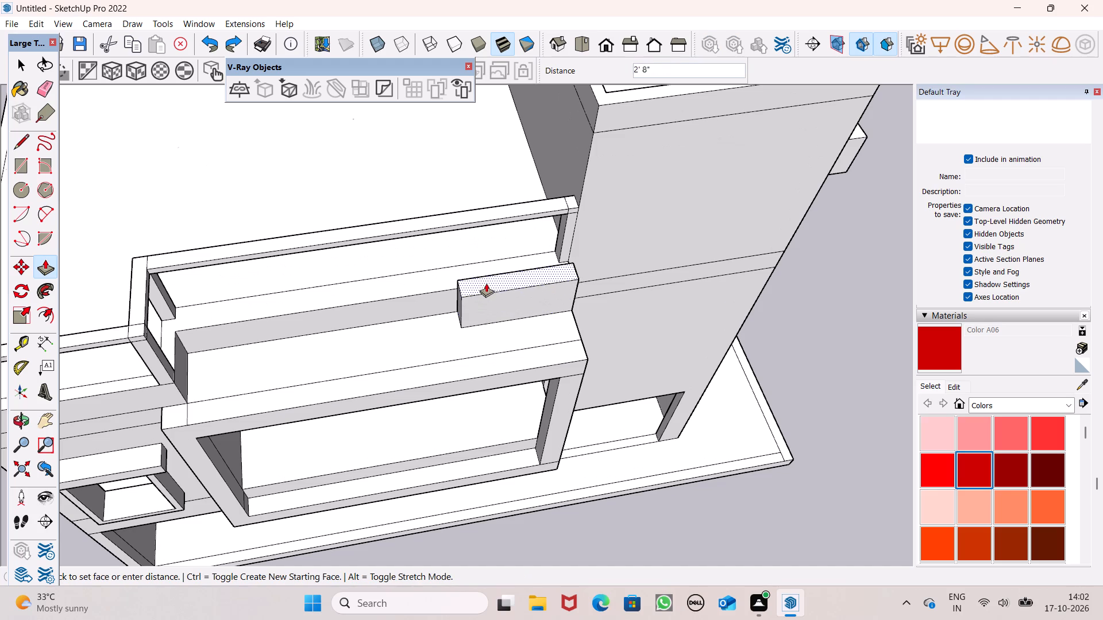
left_click_drag(486, 283, 477, 230)
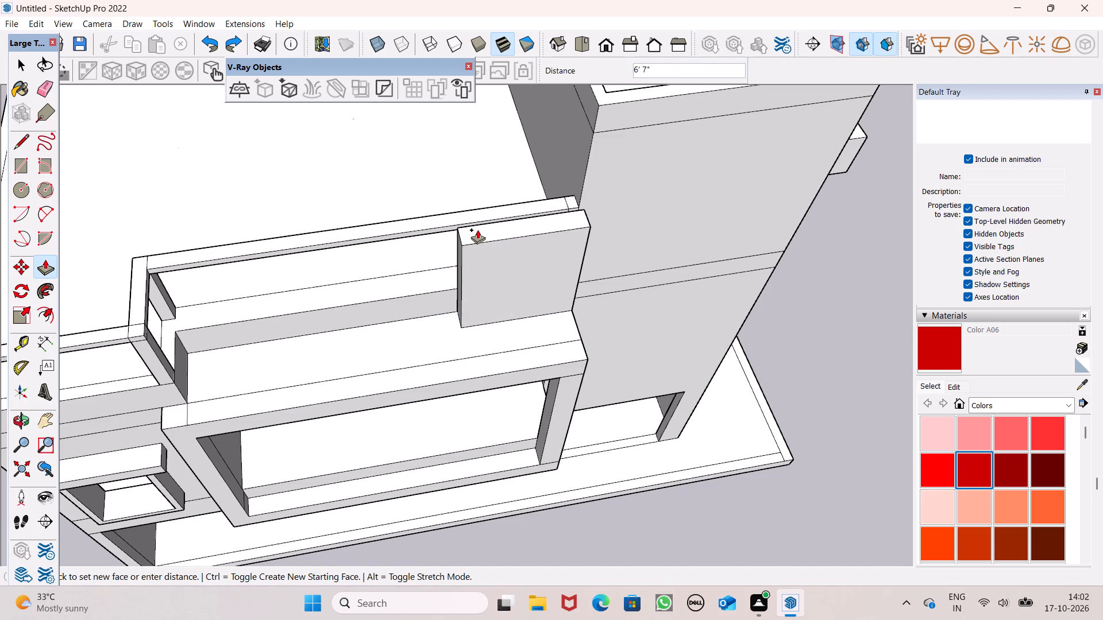
left_click_drag(477, 230, 478, 228)
Pull the panel's free end face about 1' 3/4" away from the tower to lengthen the panel.
middle_click_drag(503, 275, 670, 259)
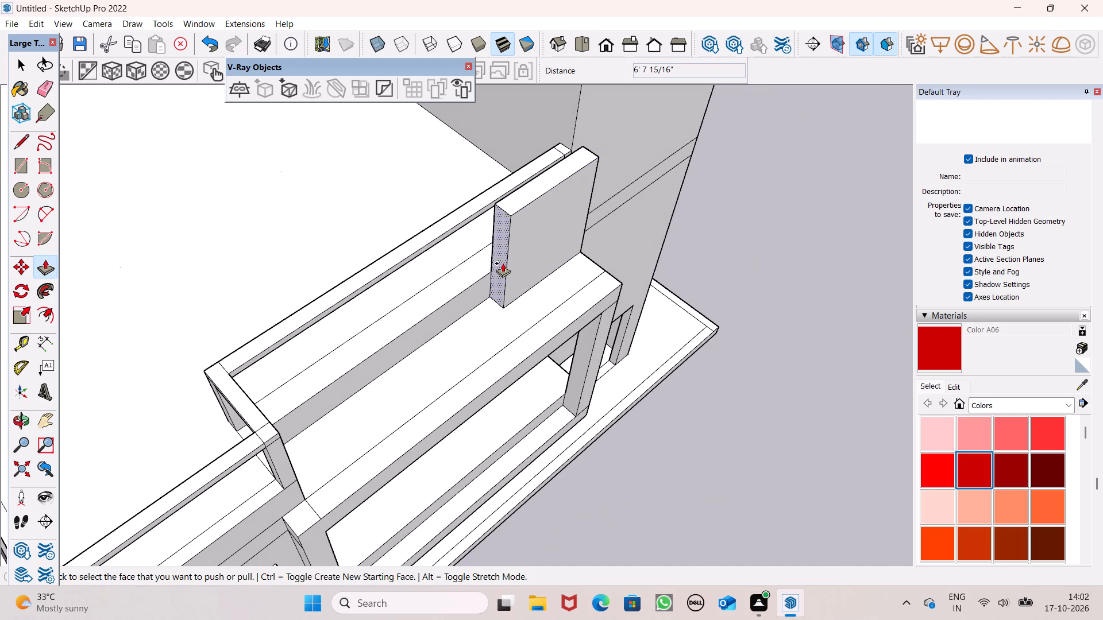
left_click_drag(503, 263, 492, 273, "ctrl")
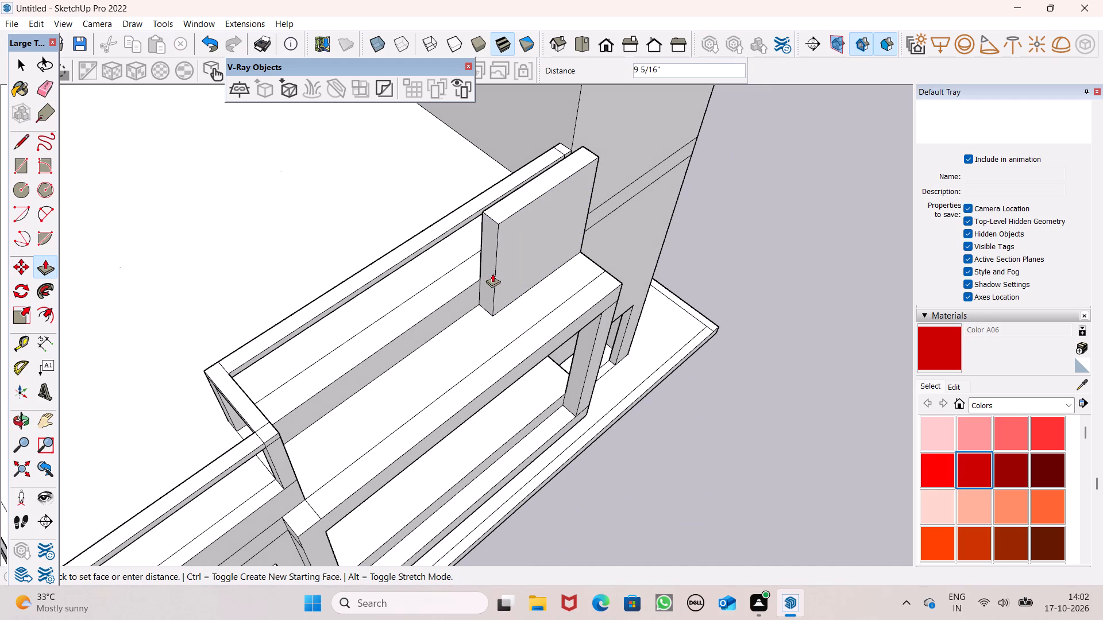
left_click_drag(492, 273, 488, 276, "ctrl")
Lower the panel's top face about 7 15/16" and slightly further toward the height of the parapet's top rail.
scroll(516, 208, "down", 3)
scroll(515, 187, "up", 7)
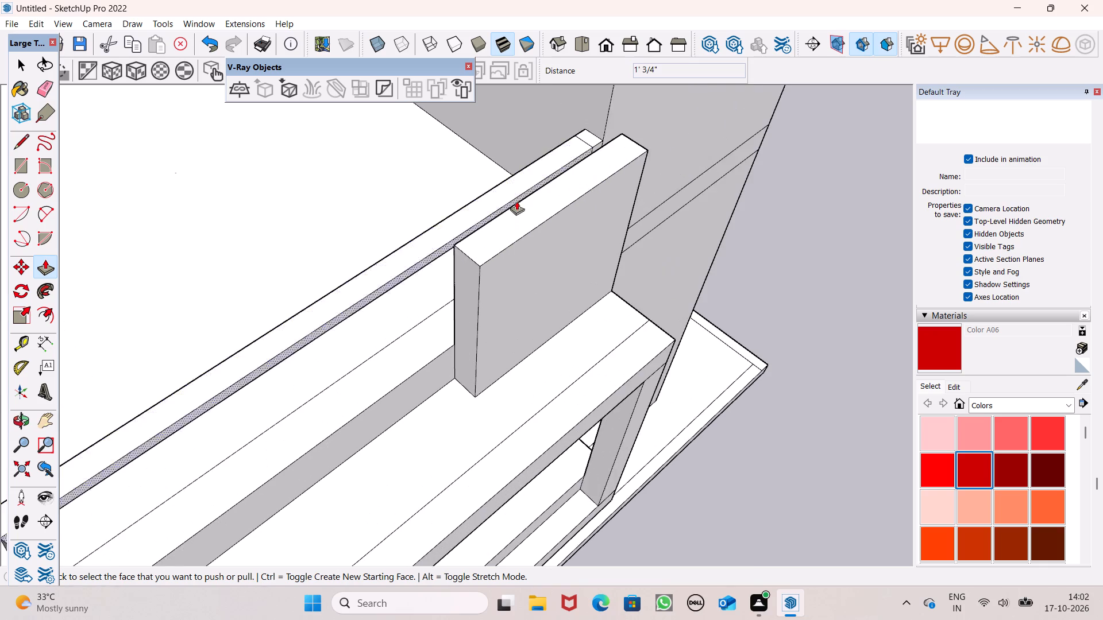
middle_click_drag(536, 228, 754, 209)
scroll(475, 326, "down", 6)
scroll(524, 185, "up", 7)
middle_click_drag(556, 269, 575, 259)
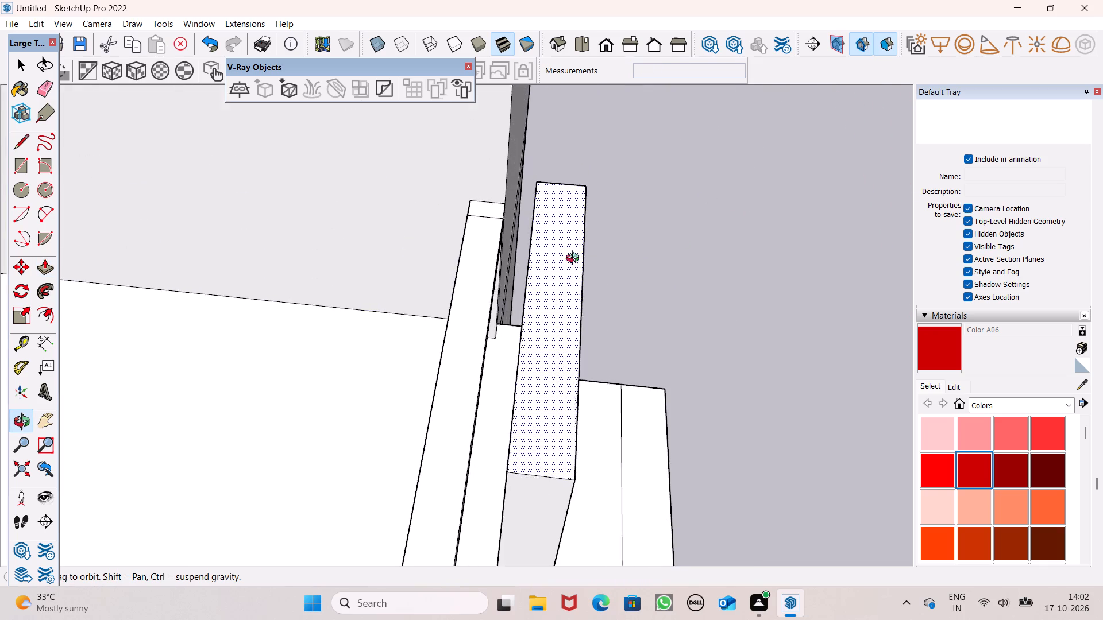
middle_click_drag(575, 259, 731, 142)
left_click_drag(696, 200, 695, 213)
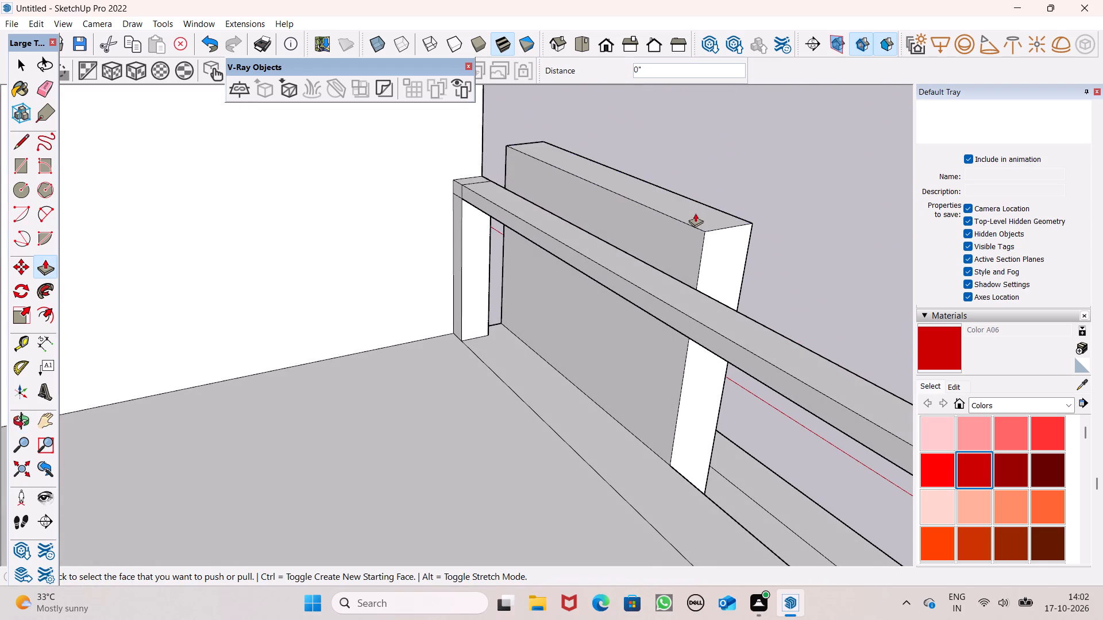
left_click_drag(695, 213, 694, 220)
left_click_drag(701, 218, 700, 241)
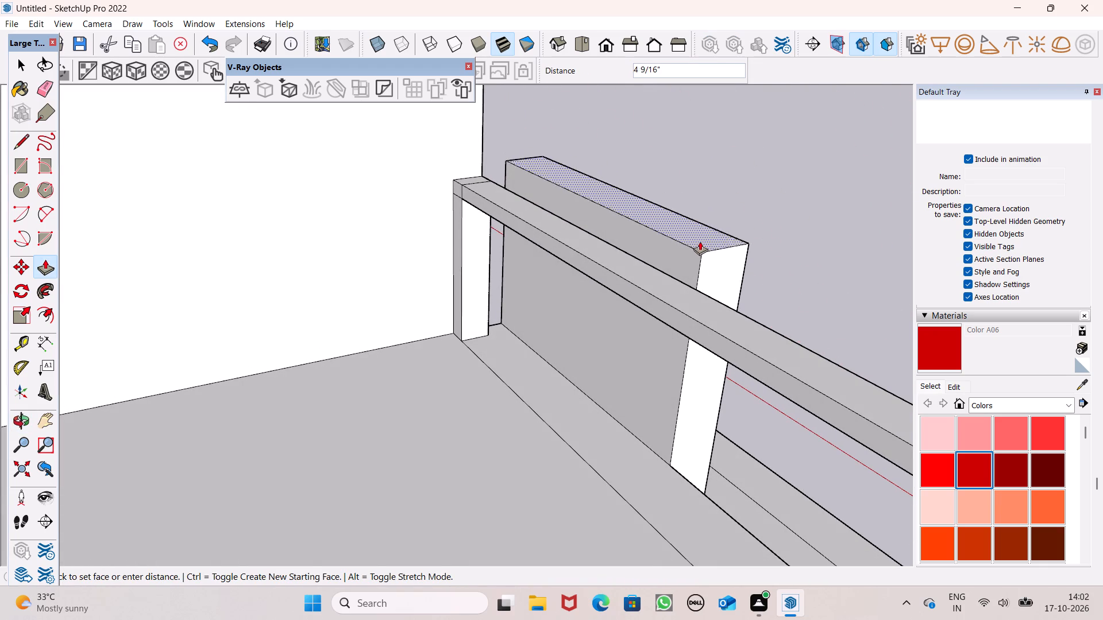
left_click_drag(700, 241, 670, 273)
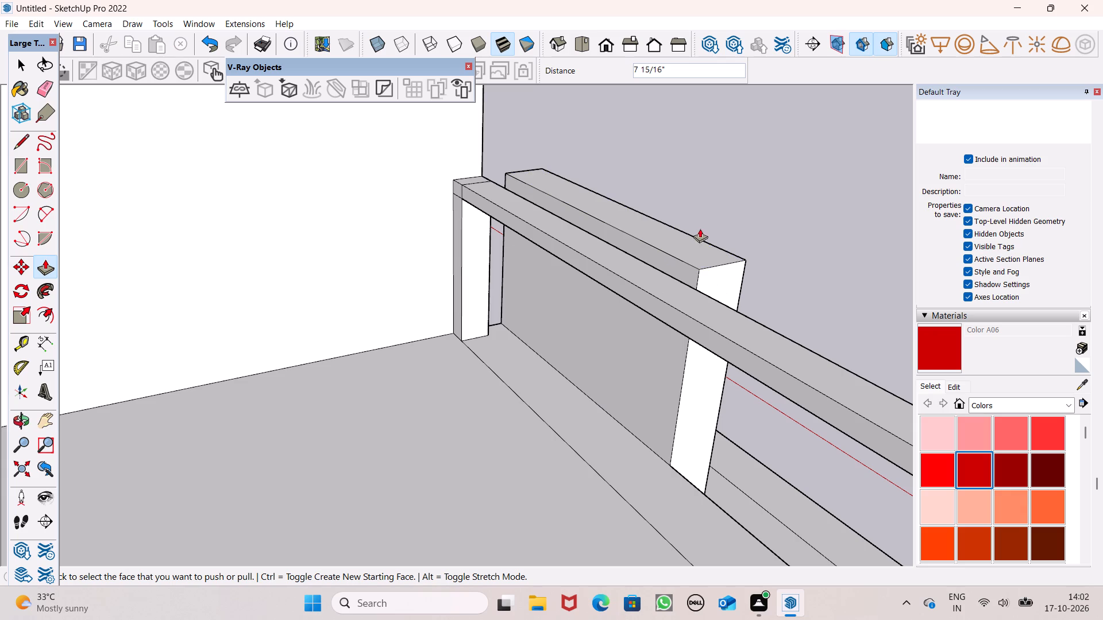
middle_click_drag(733, 259, 693, 288)
scroll(694, 288, "up", 1)
left_click_drag(675, 290, 679, 301)
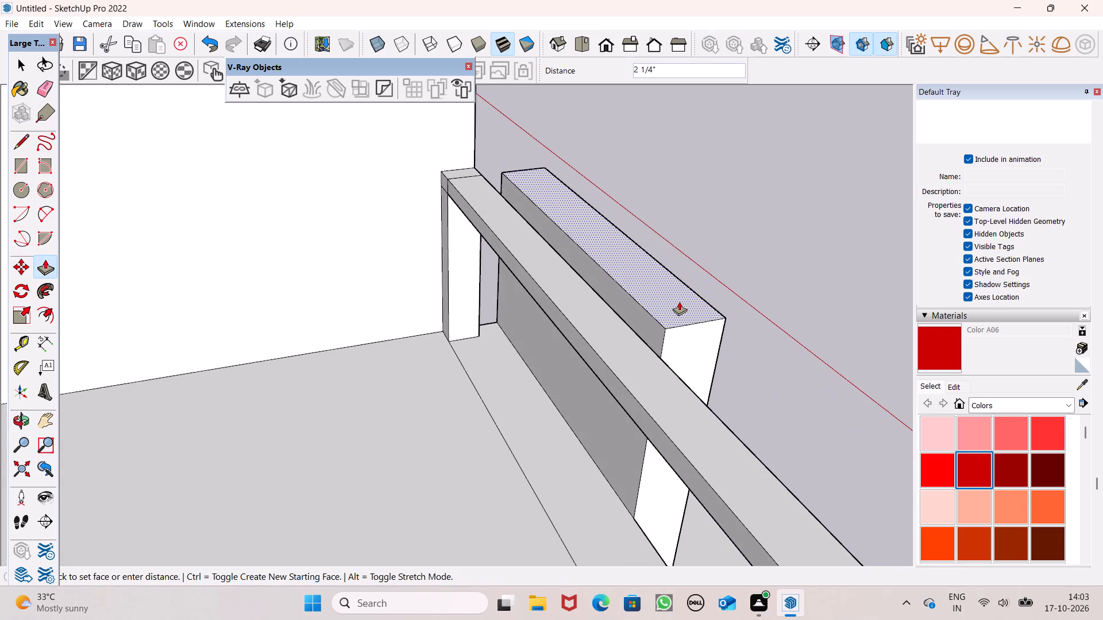
left_click_drag(679, 301, 681, 305)
Push the panel's top face about 2 15/16" as a new starting face, marking off a thin strip around its top.
left_click_drag(676, 313, 635, 312)
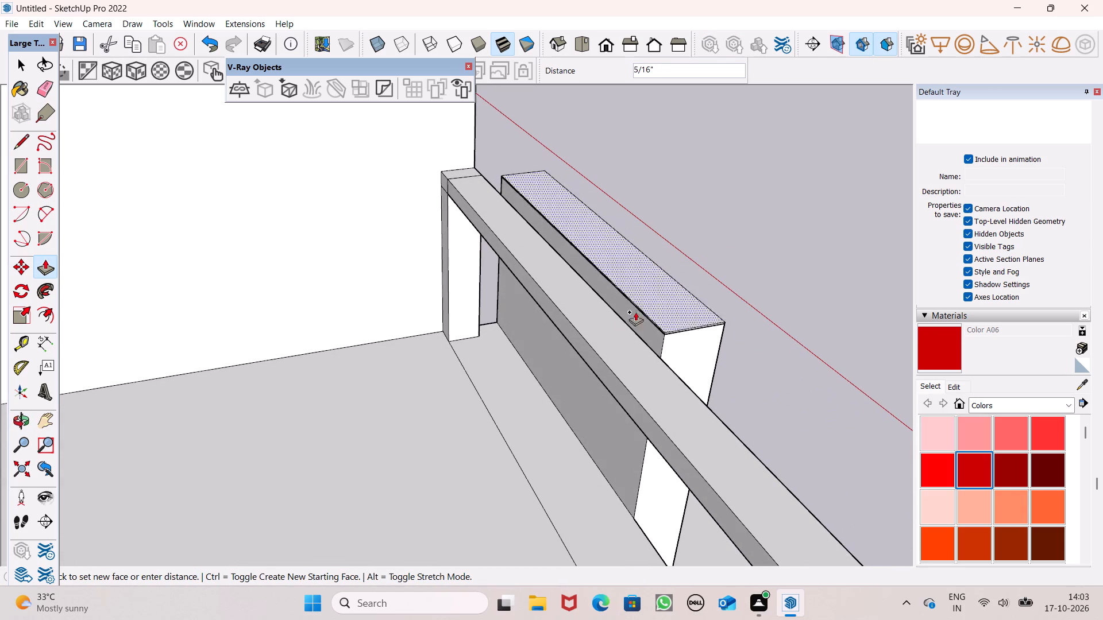
left_click_drag(635, 312, 619, 312)
Pull the front face of the panel's thin top strip outward about 7" as an overhanging ledge.
scroll(617, 246, "down", 5)
middle_click_drag(708, 303, 415, 236)
scroll(618, 178, "down", 2)
scroll(755, 230, "down", 3)
middle_click_drag(757, 243, 721, 268)
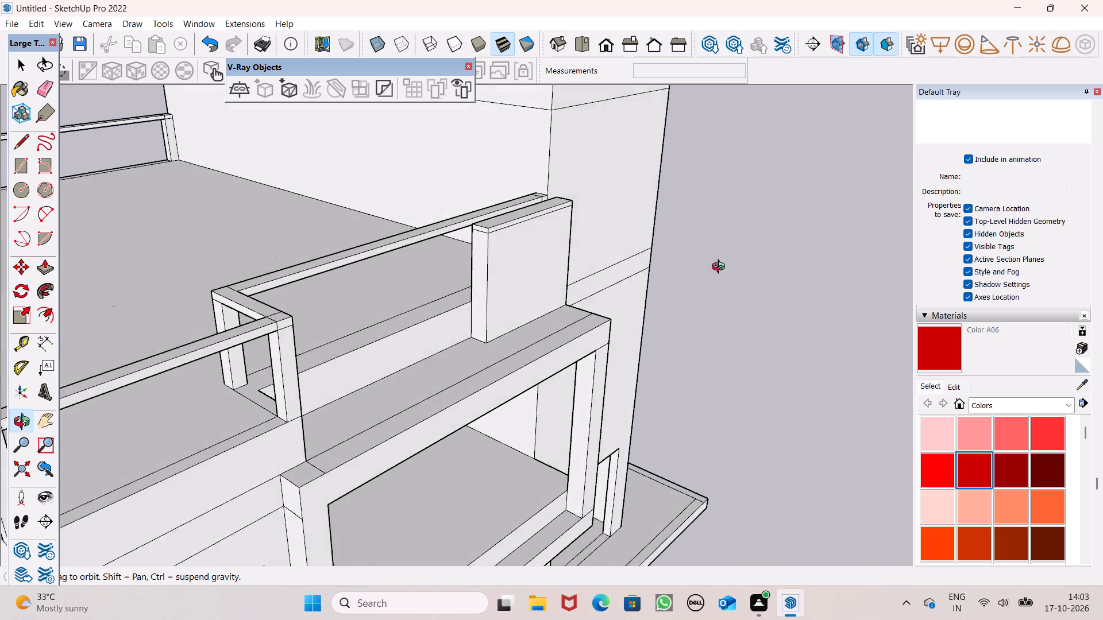
middle_click_drag(721, 268, 715, 259)
scroll(515, 199, "up", 4)
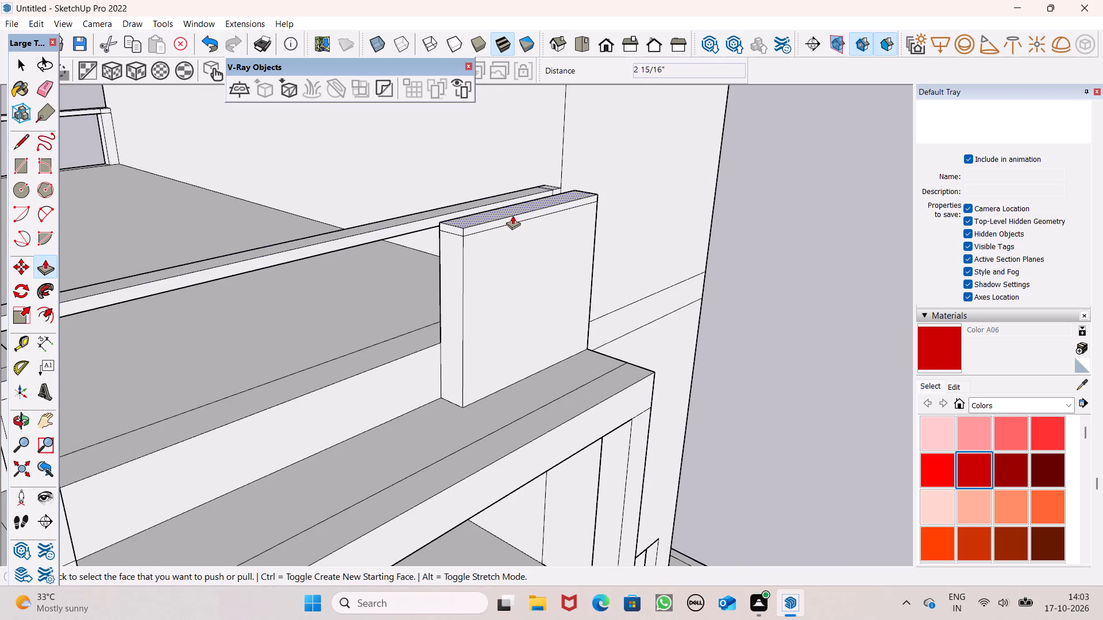
left_click_drag(514, 218, 525, 224)
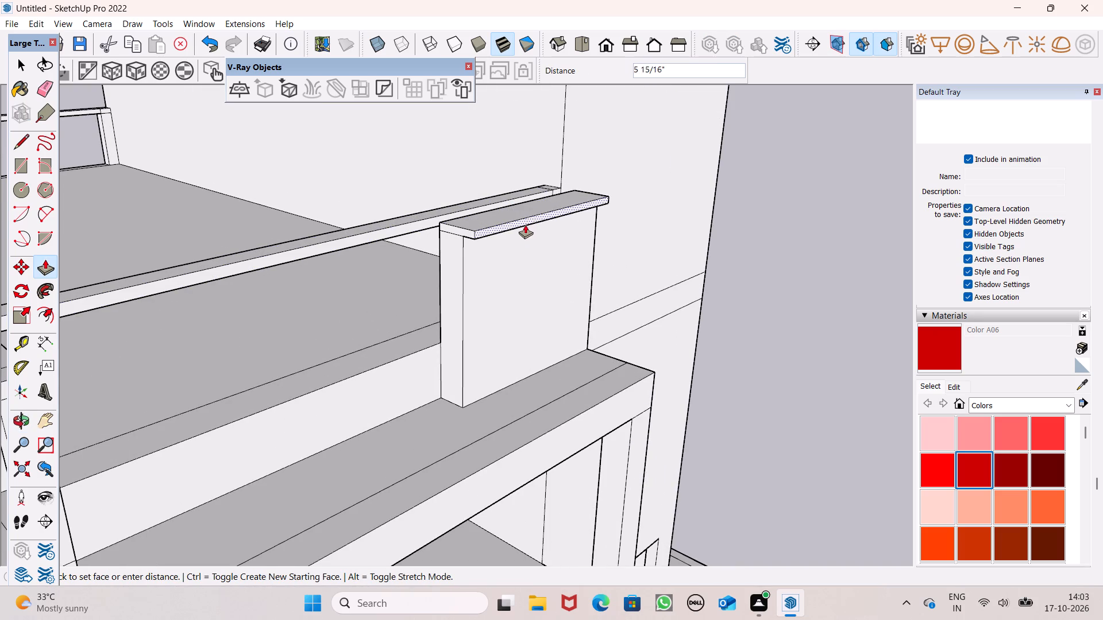
left_click_drag(525, 224, 527, 224)
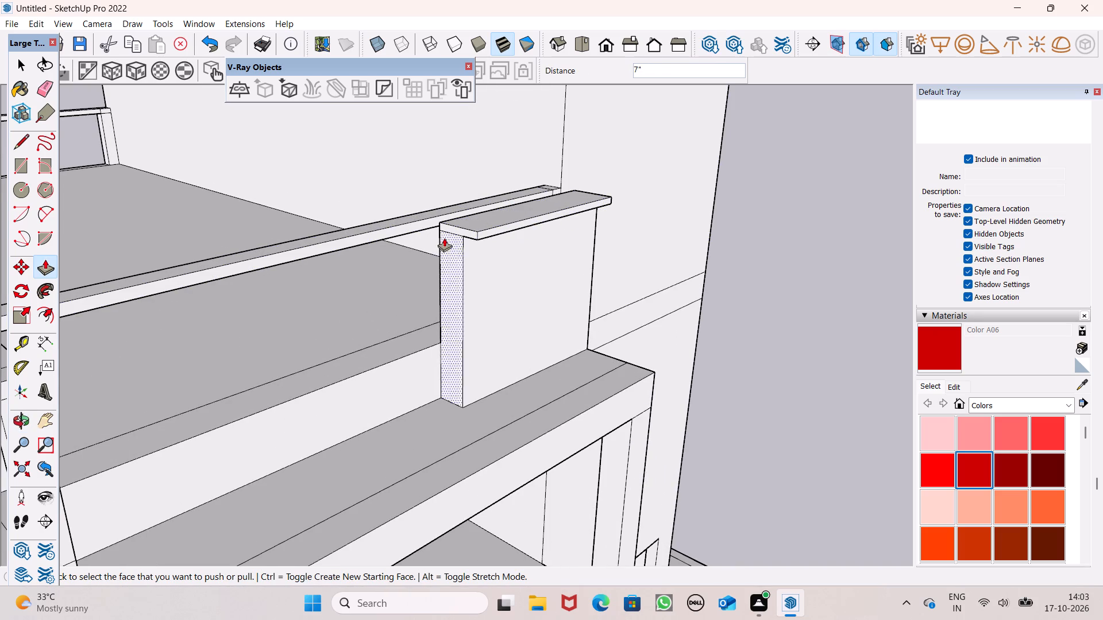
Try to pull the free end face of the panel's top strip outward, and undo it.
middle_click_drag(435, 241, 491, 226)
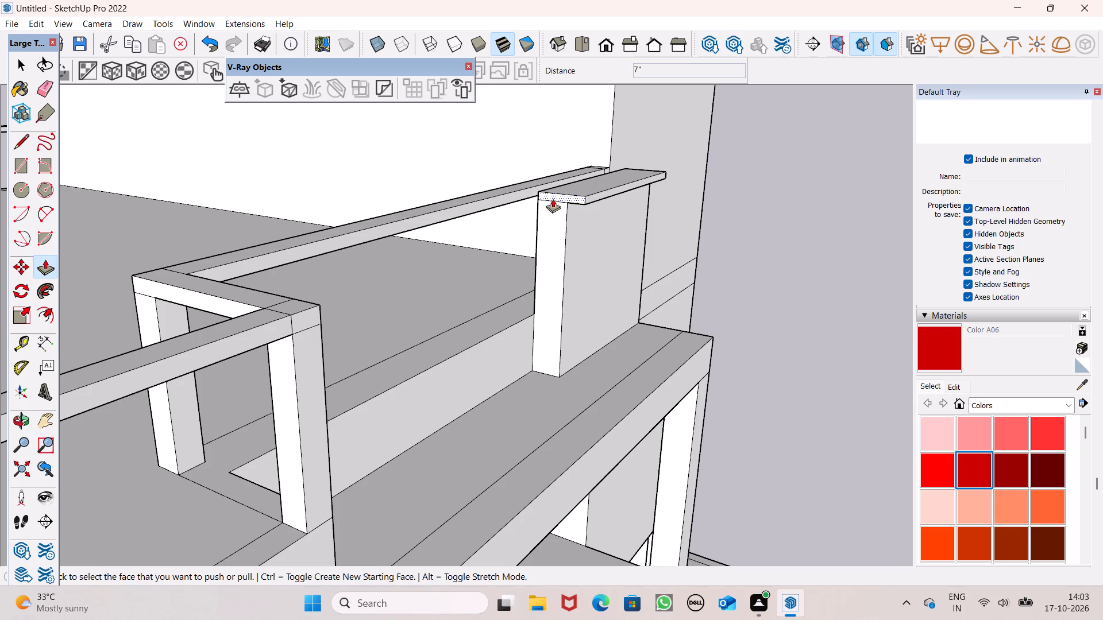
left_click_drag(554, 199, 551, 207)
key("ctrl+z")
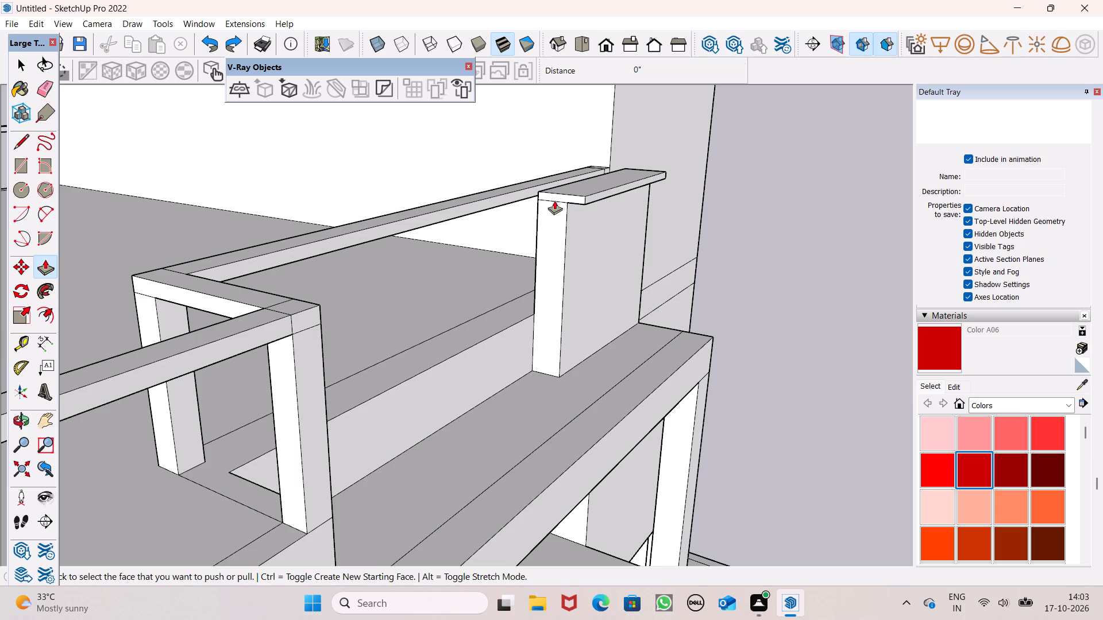
Pull the panel's free end face below the top strip out about 3 1/8" as a new starting face.
left_click(556, 239)
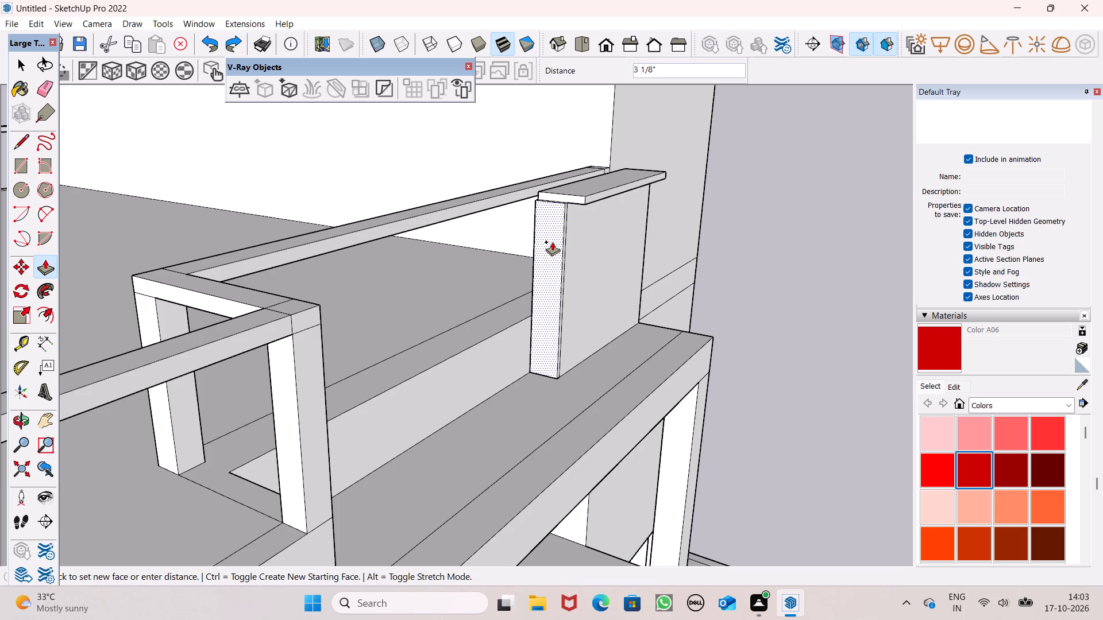
Pull the top strip's free end face outward about 6 13/16" so the ledge overhangs the panel's end.
scroll(556, 212, "up", 1)
middle_click_drag(556, 213, 495, 262)
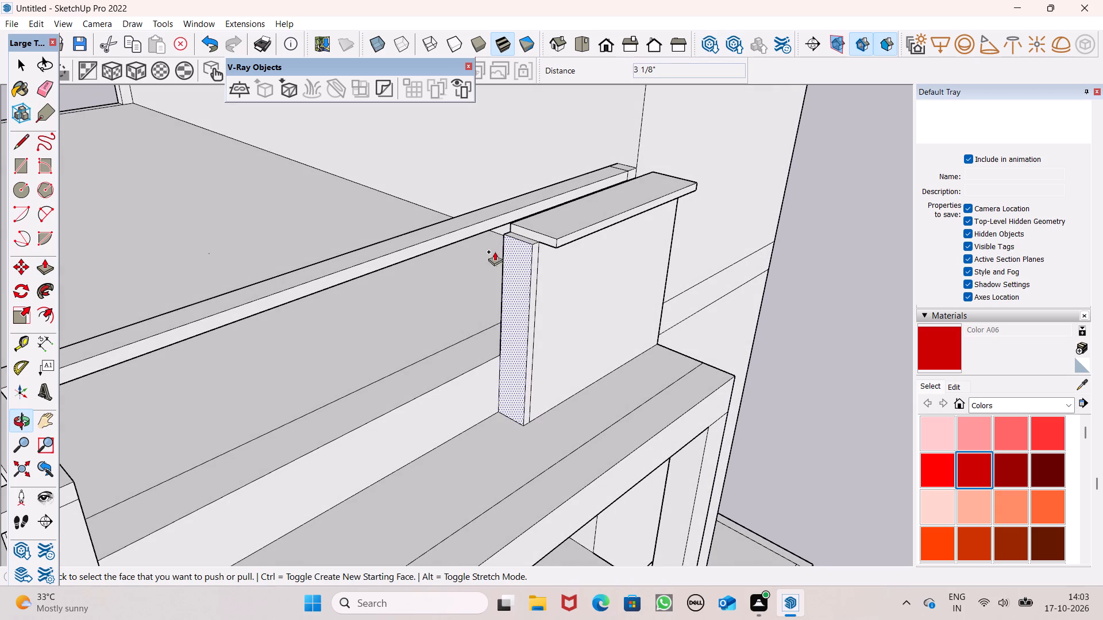
left_click_drag(528, 234, 526, 240)
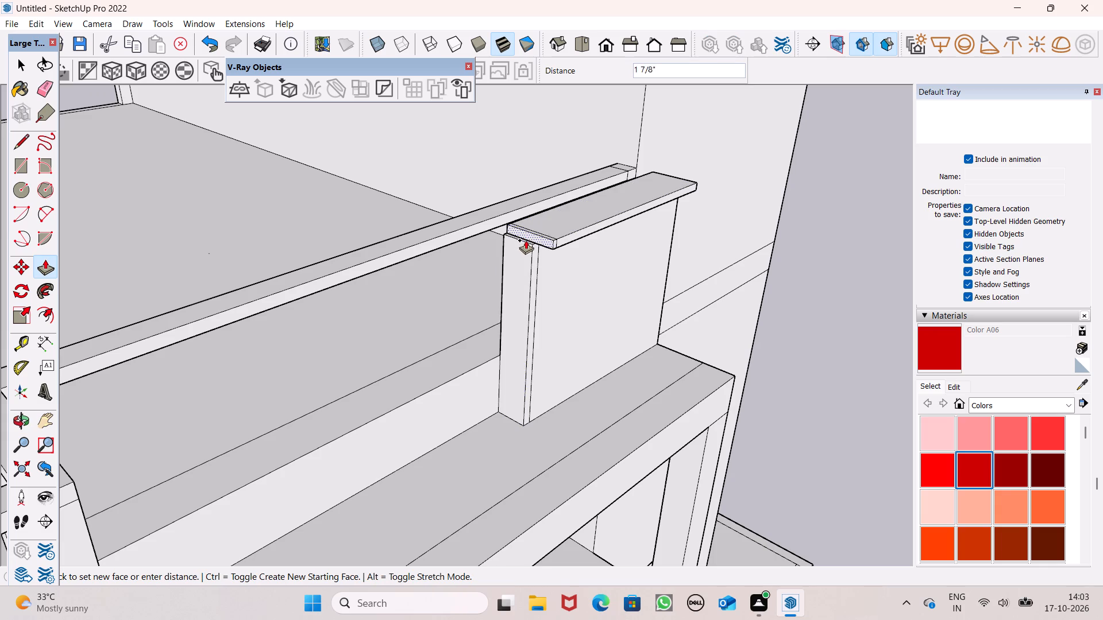
left_click_drag(526, 240, 515, 244)
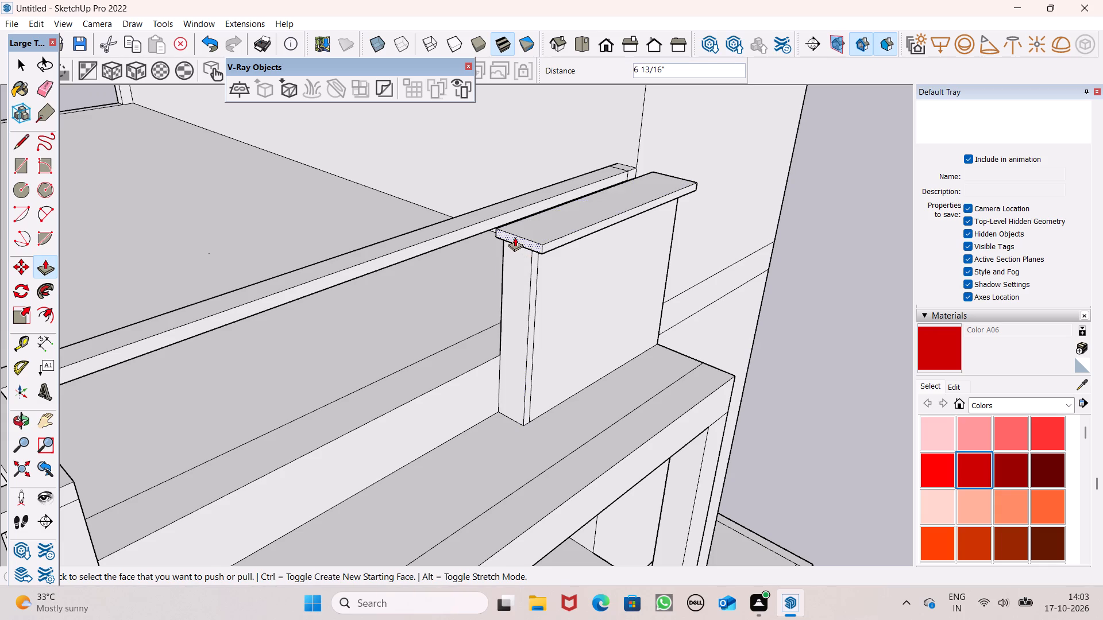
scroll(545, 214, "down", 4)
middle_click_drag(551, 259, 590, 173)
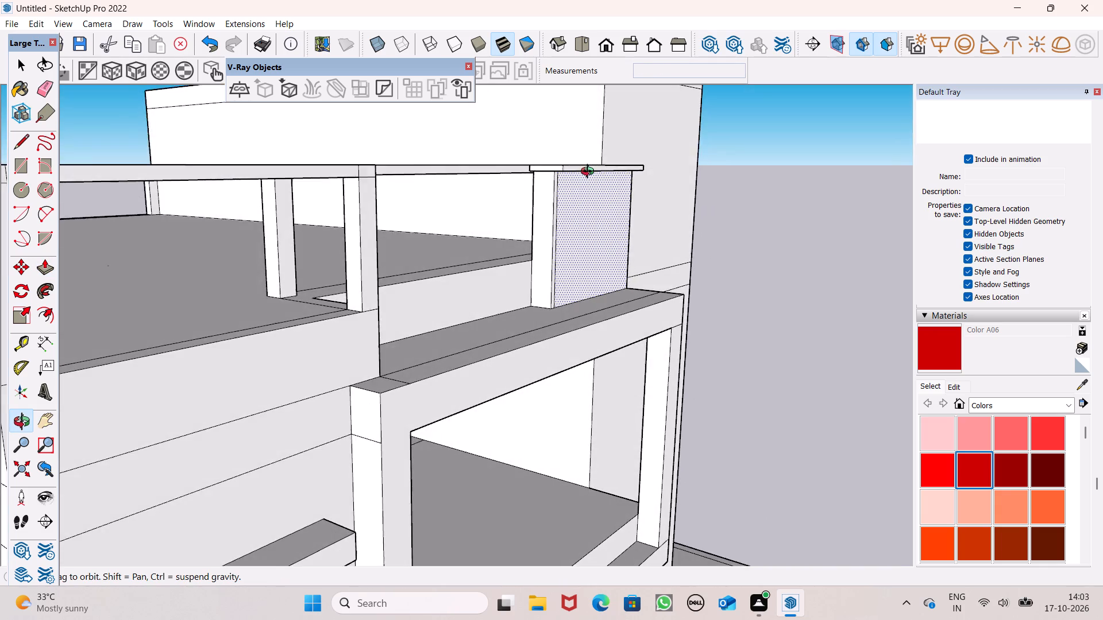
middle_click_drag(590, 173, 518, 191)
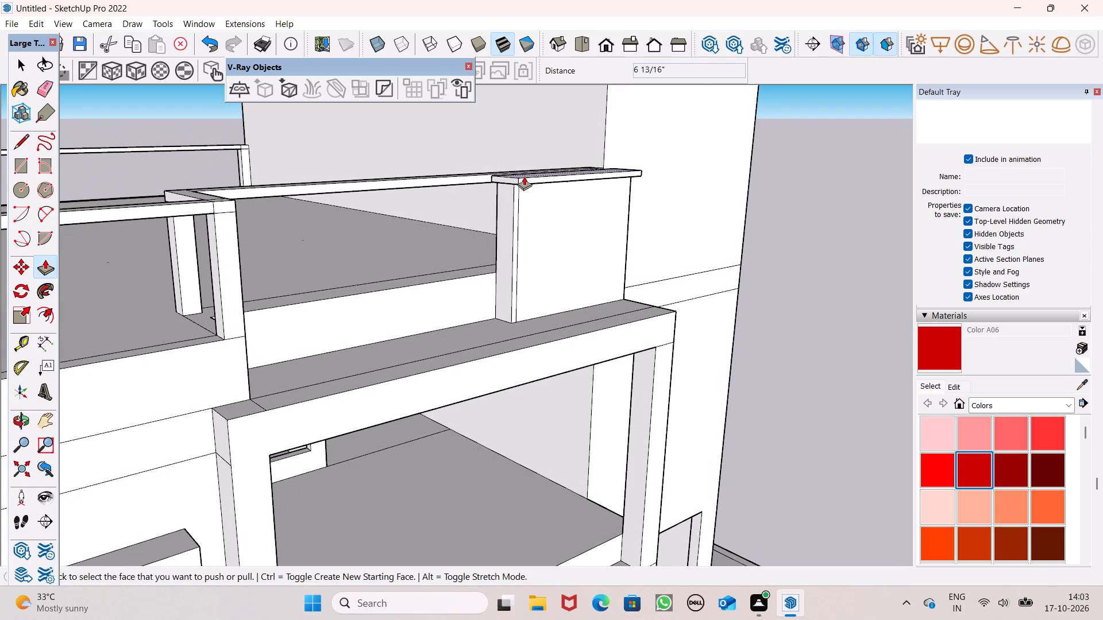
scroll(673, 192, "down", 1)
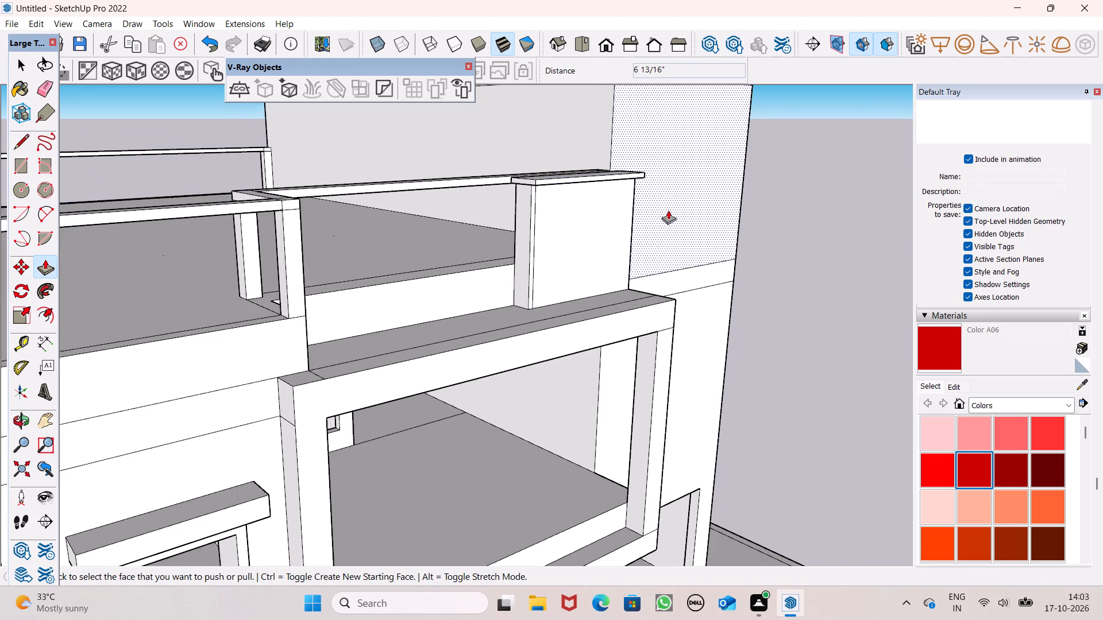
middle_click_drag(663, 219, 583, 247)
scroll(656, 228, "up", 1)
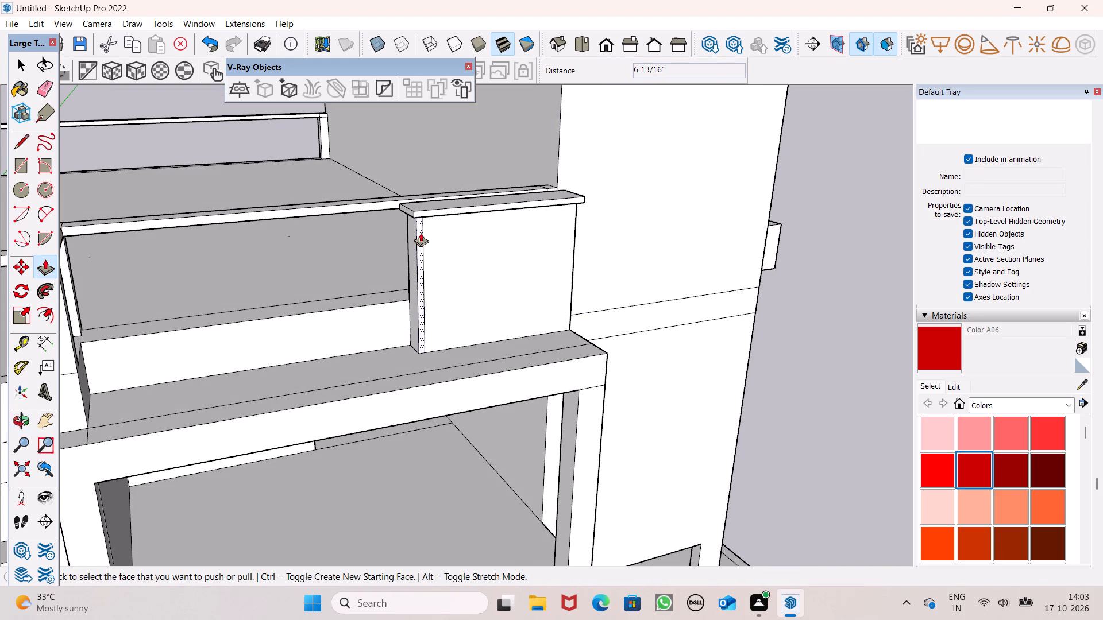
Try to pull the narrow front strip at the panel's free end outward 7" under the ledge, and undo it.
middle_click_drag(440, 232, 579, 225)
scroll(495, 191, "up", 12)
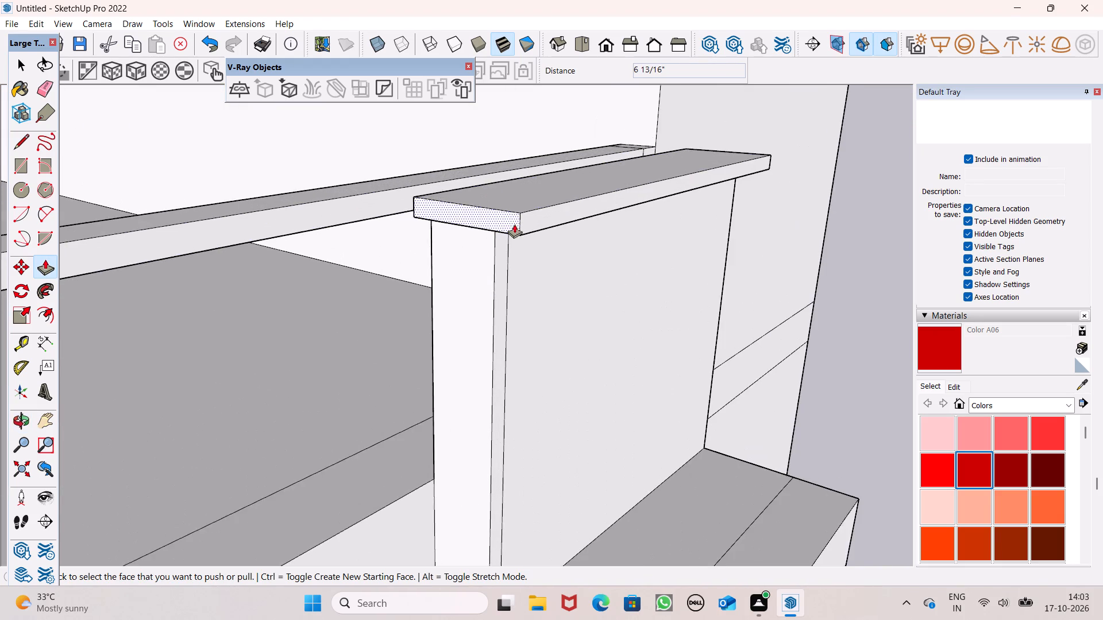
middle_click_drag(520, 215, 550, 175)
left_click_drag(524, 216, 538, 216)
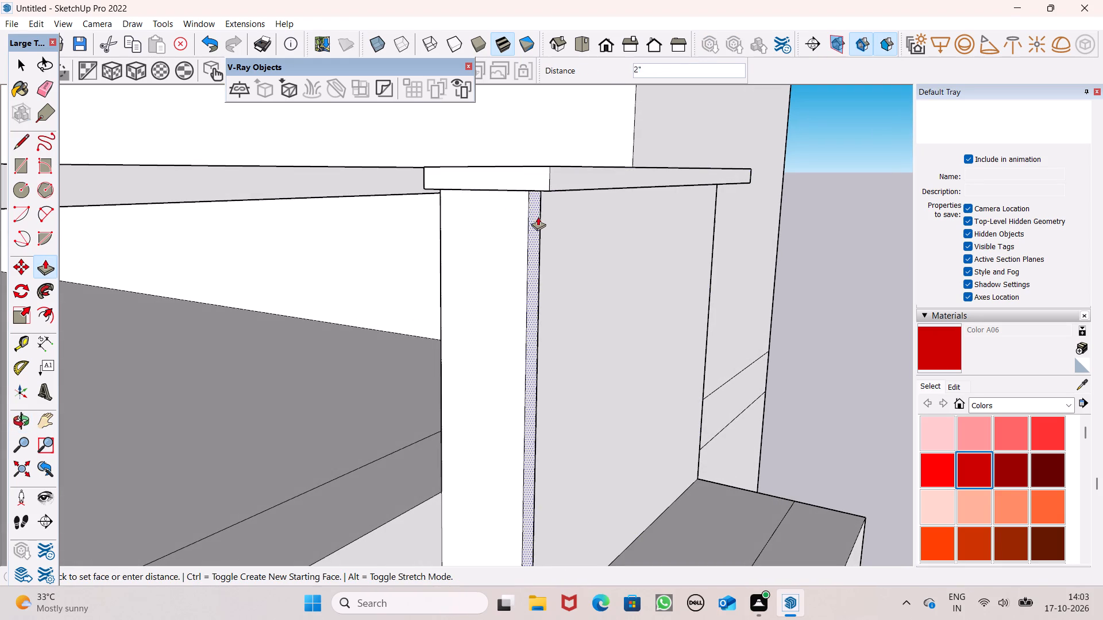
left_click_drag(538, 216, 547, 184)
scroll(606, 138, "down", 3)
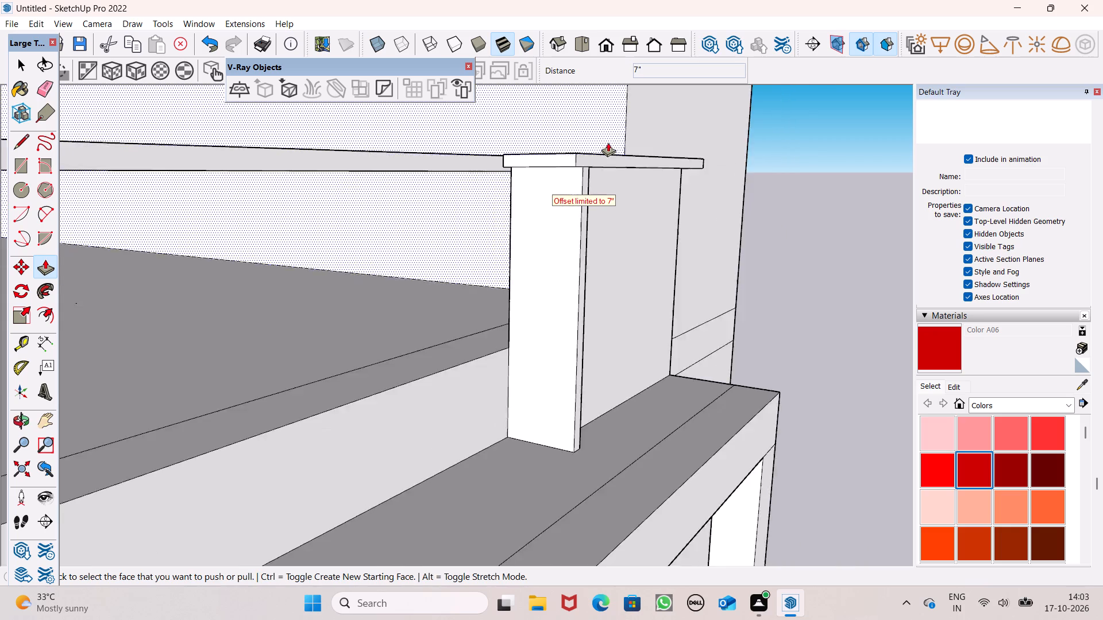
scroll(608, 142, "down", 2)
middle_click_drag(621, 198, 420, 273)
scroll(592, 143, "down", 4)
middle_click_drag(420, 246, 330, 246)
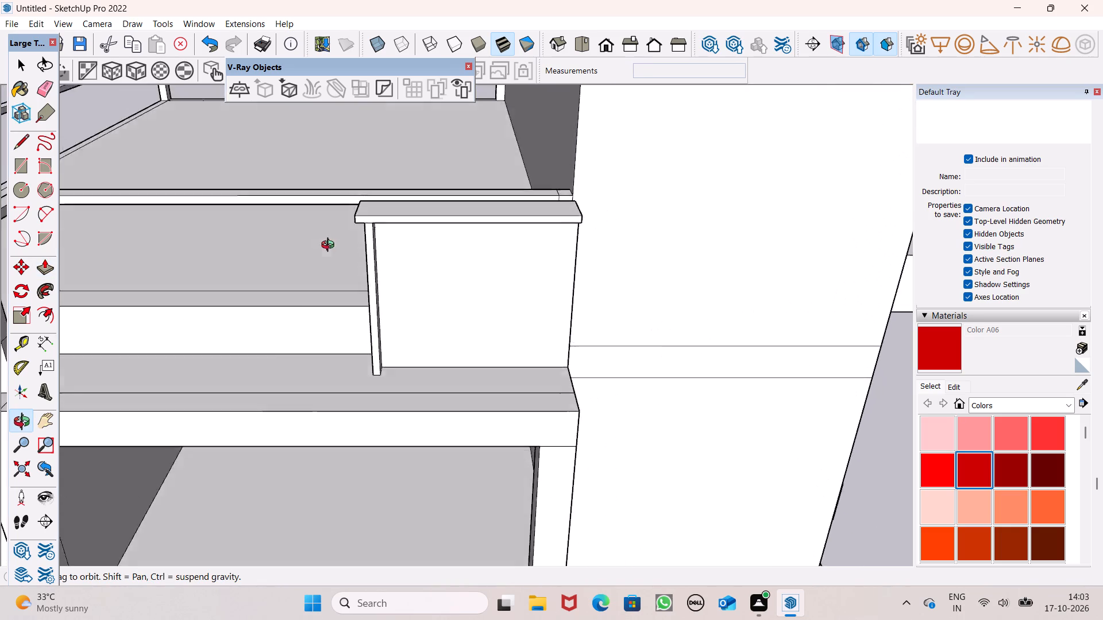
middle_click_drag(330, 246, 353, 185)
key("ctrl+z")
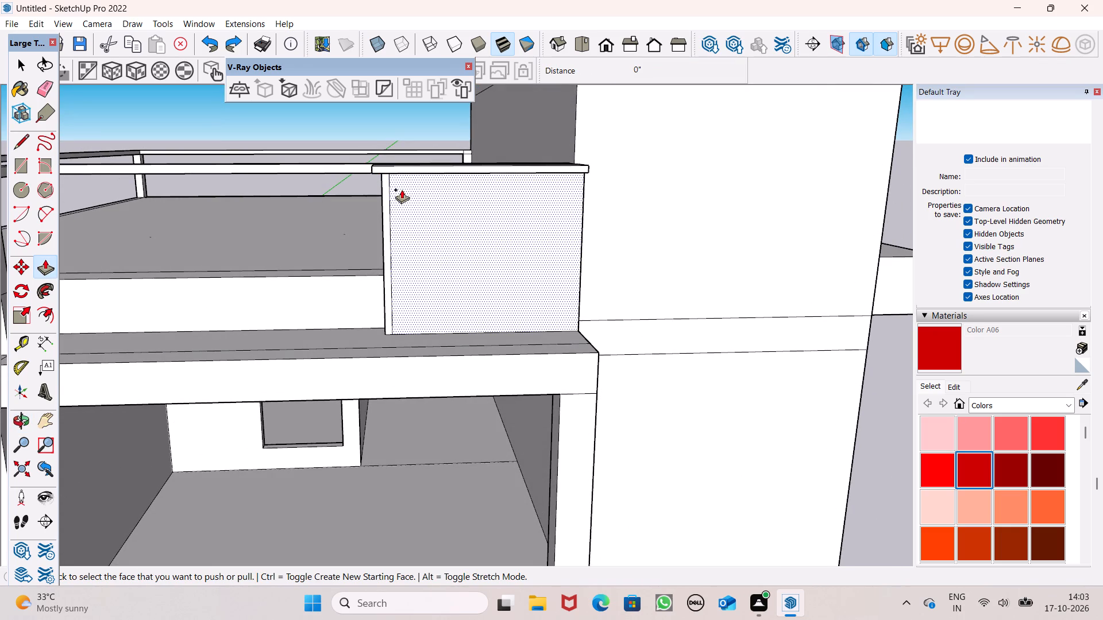
Pull the narrow front strip at the panel's free end outward 7", flush with the overhanging ledge's front.
middle_click_drag(385, 185, 449, 126)
scroll(384, 186, "up", 1)
scroll(439, 138, "up", 5)
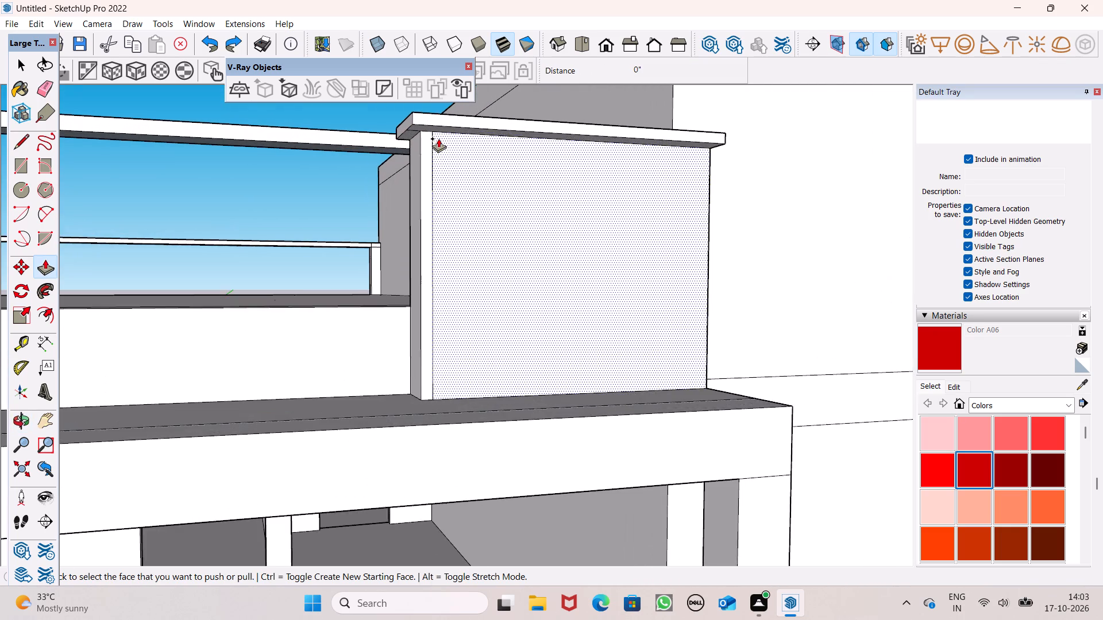
middle_click_drag(400, 175, 511, 224)
scroll(511, 177, "down", 3)
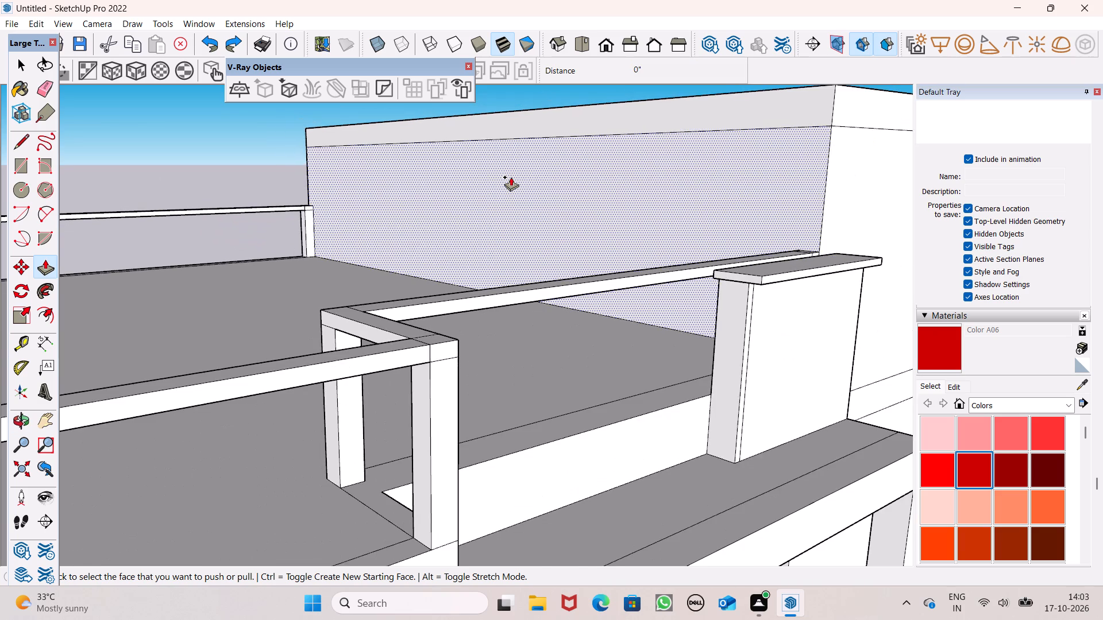
scroll(704, 275, "up", 7)
middle_click_drag(744, 302, 683, 270)
scroll(743, 303, "up", 1)
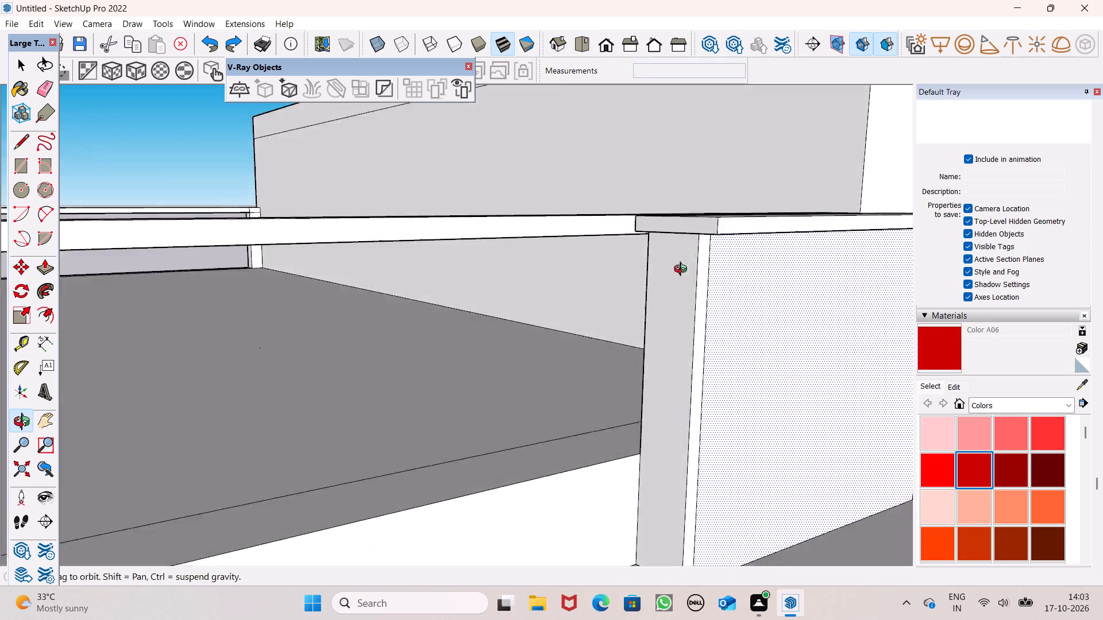
middle_click_drag(683, 270, 593, 276)
middle_click_drag(553, 227, 524, 170)
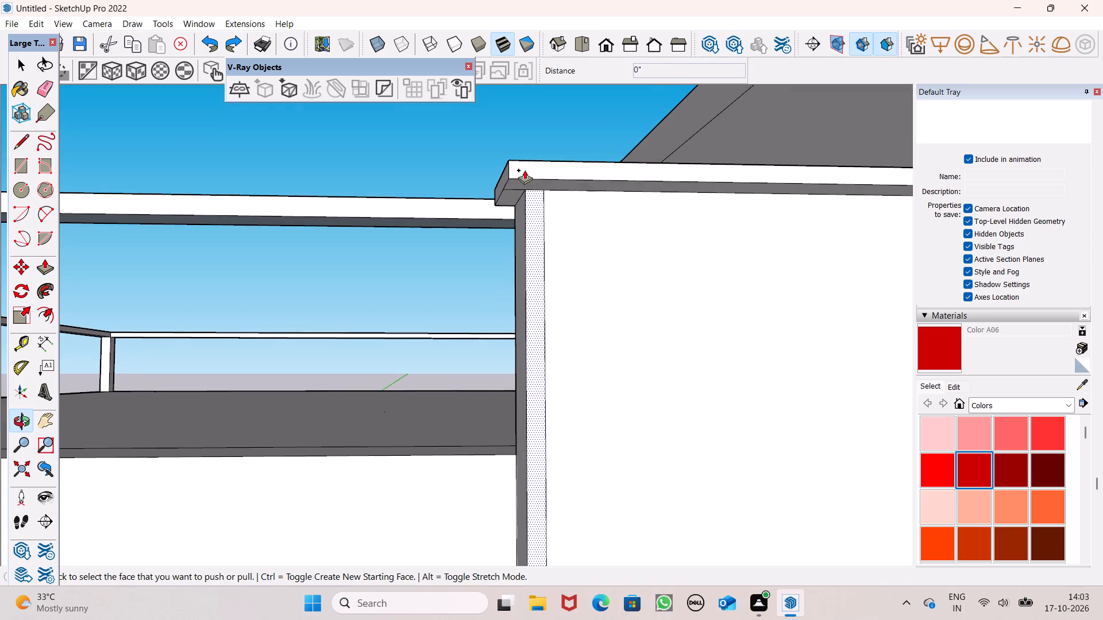
left_click_drag(539, 204, 541, 177)
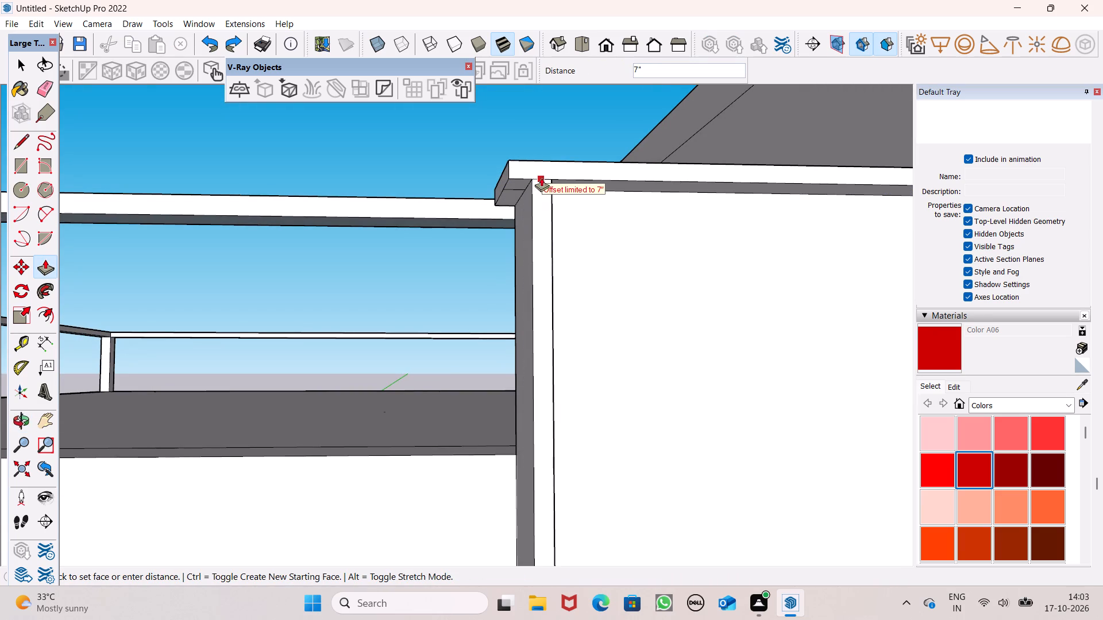
left_click_drag(541, 177, 541, 176)
scroll(539, 152, "down", 8)
middle_click_drag(559, 172, 437, 272)
key("space")
Pull the ledge's tower-side end face outward about 8 7/8" so it overhangs that end of the panel.
middle_click_drag(505, 273, 505, 274)
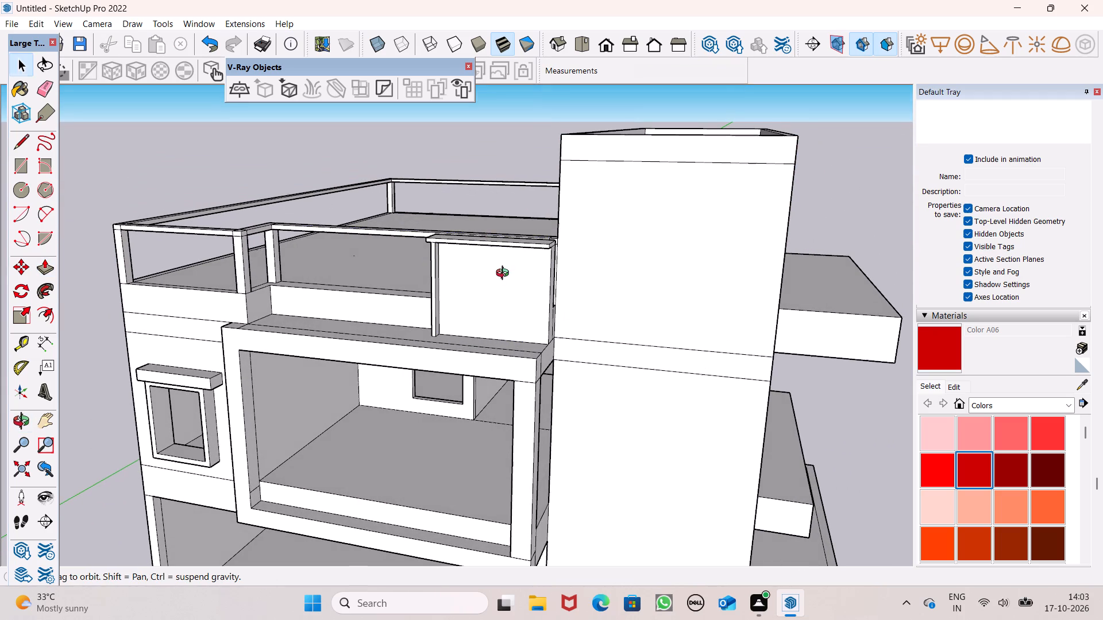
middle_click_drag(505, 274, 426, 335)
scroll(480, 312, "up", 4)
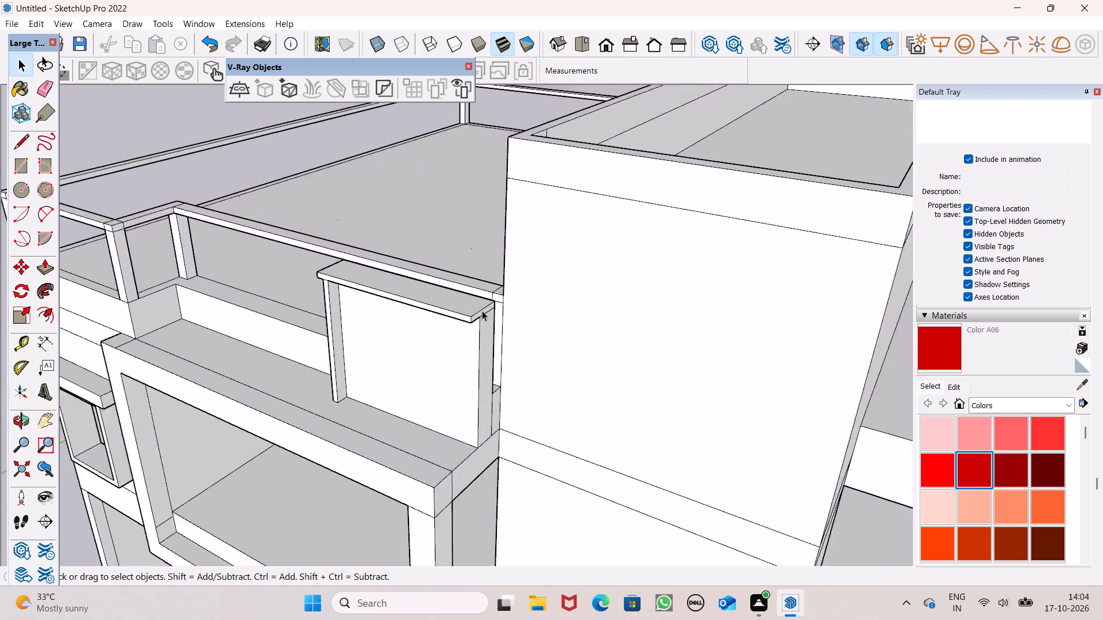
scroll(482, 311, "up", 3)
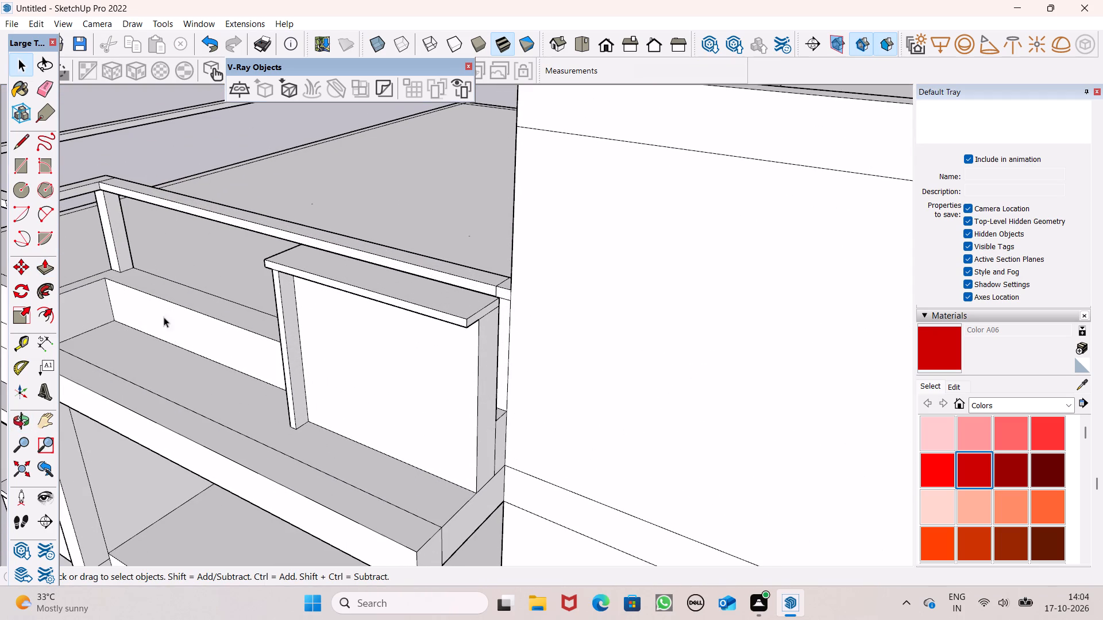
left_click(39, 261)
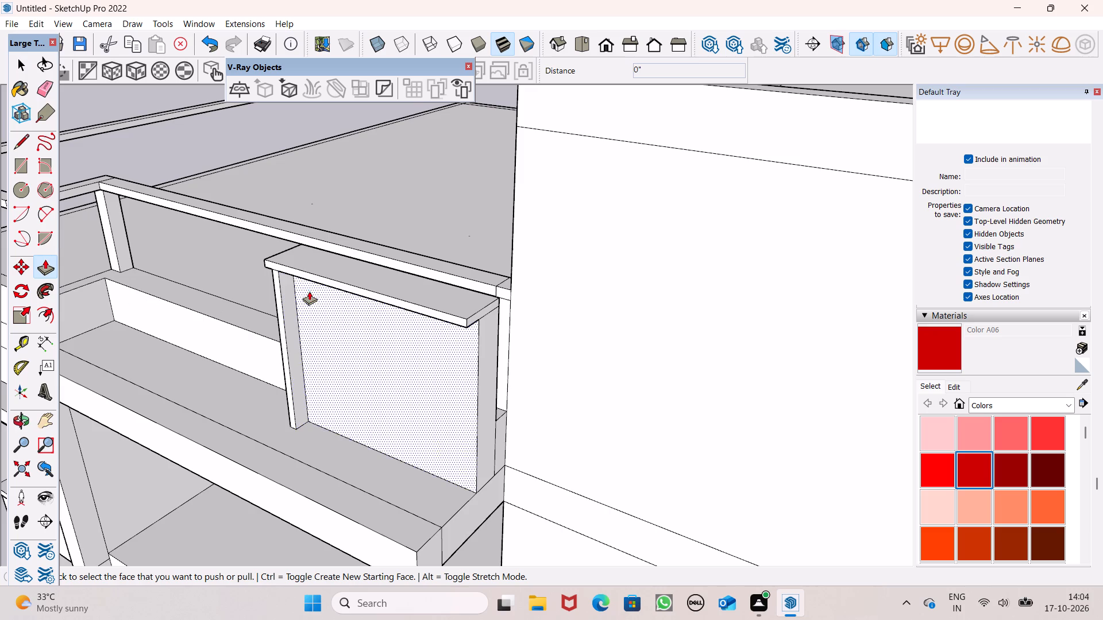
scroll(504, 324, "up", 5)
left_click_drag(468, 303, 491, 320)
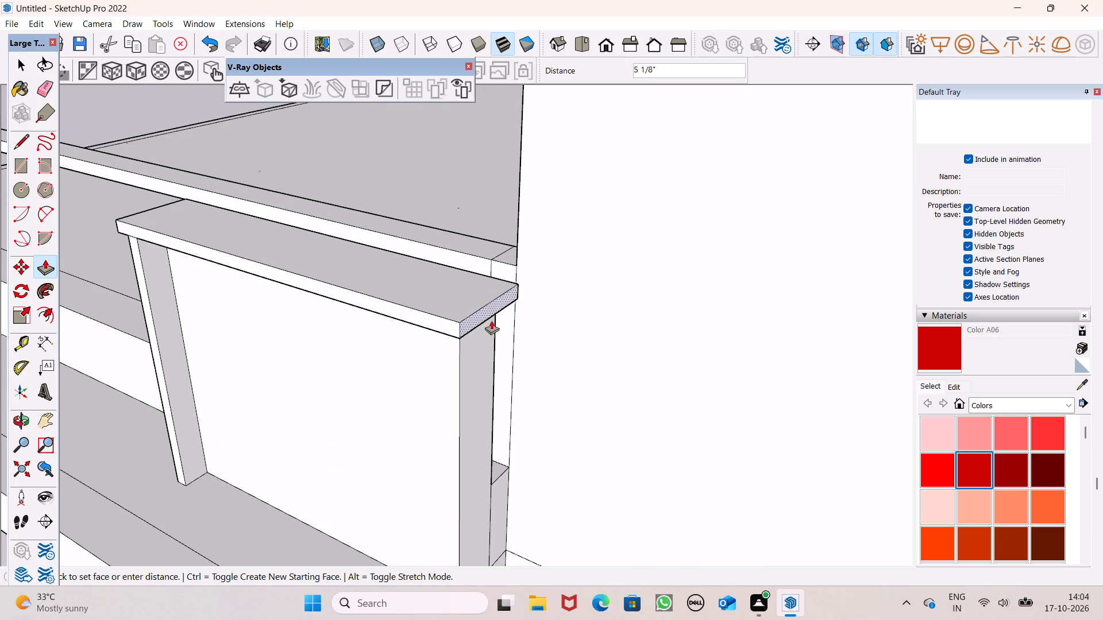
left_click_drag(491, 320, 512, 311)
scroll(546, 268, "down", 4)
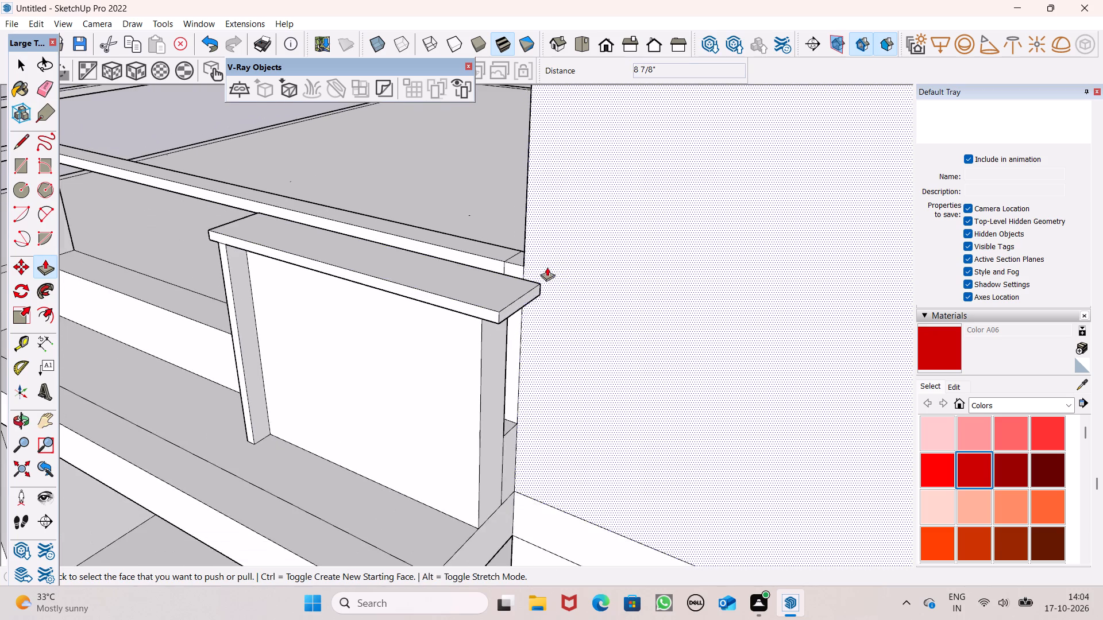
Pull the ledge's back face about 7 9/16" toward the parapet rail to close the gap between them.
middle_click_drag(556, 300, 781, 405)
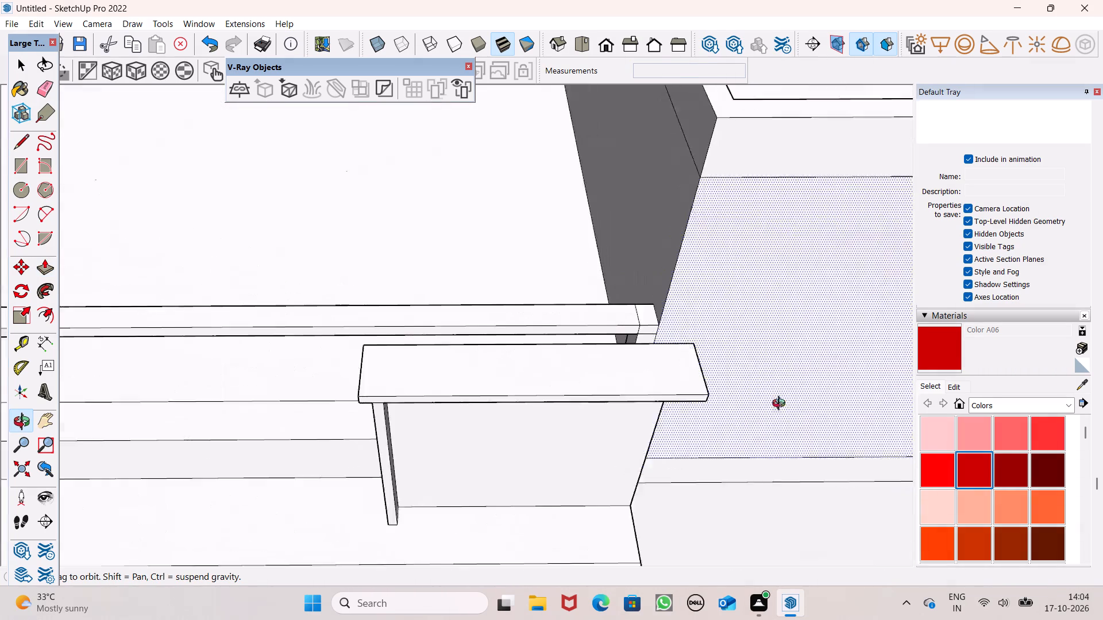
middle_click_drag(781, 405, 796, 394)
scroll(352, 251, "down", 4)
scroll(438, 231, "down", 6)
middle_click_drag(460, 290, 866, 306)
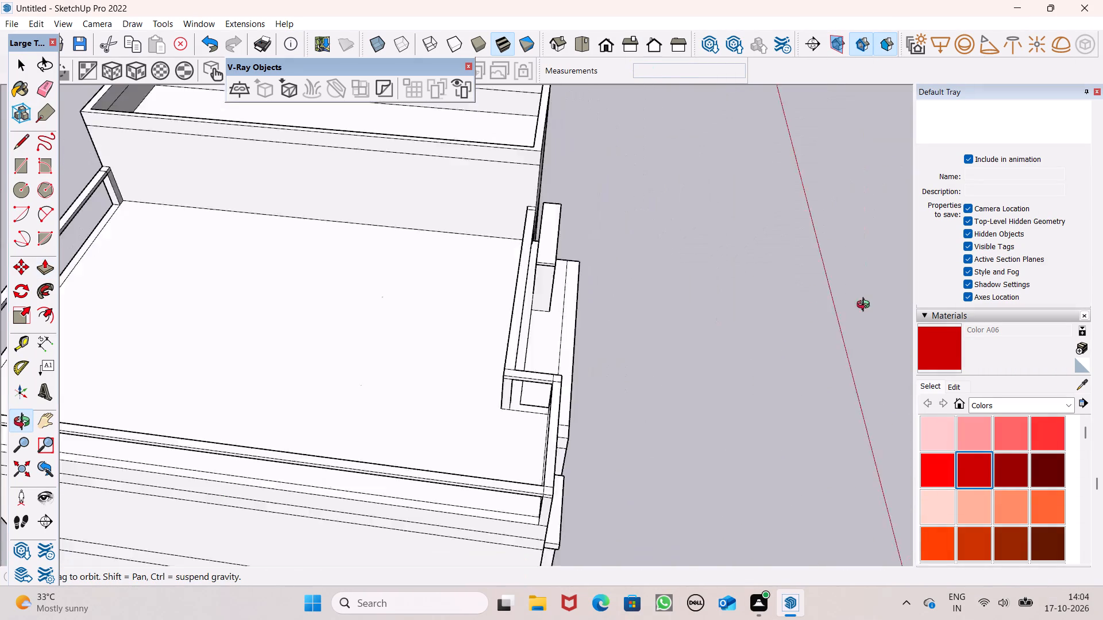
middle_click_drag(866, 306, 915, 266)
scroll(560, 186, "up", 7)
middle_click_drag(482, 191, 590, 129)
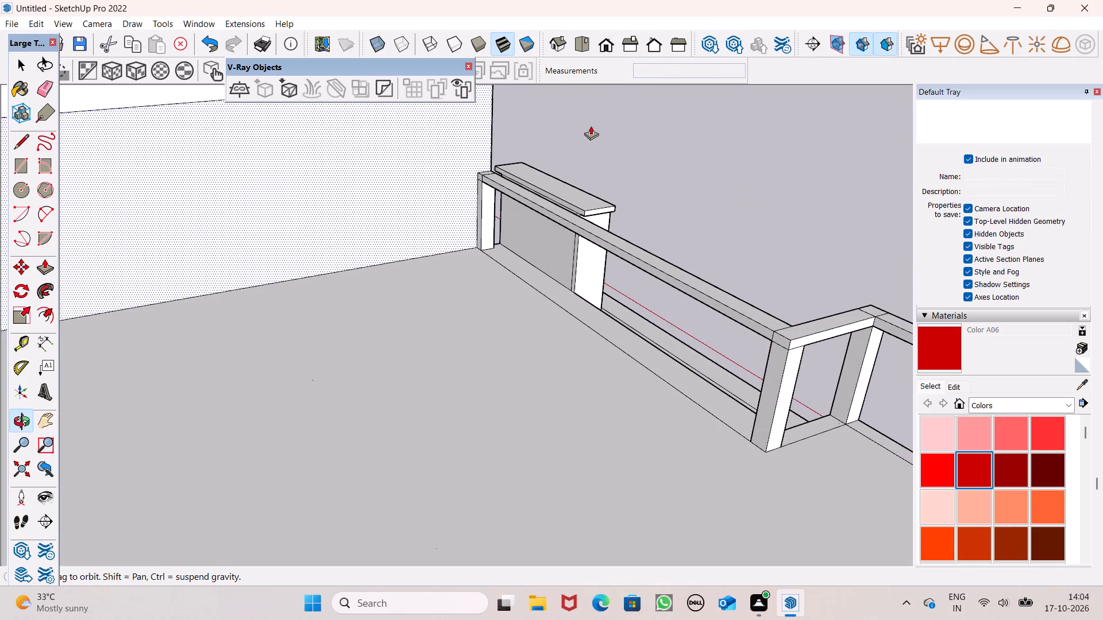
scroll(538, 144, "up", 7)
scroll(493, 169, "up", 10)
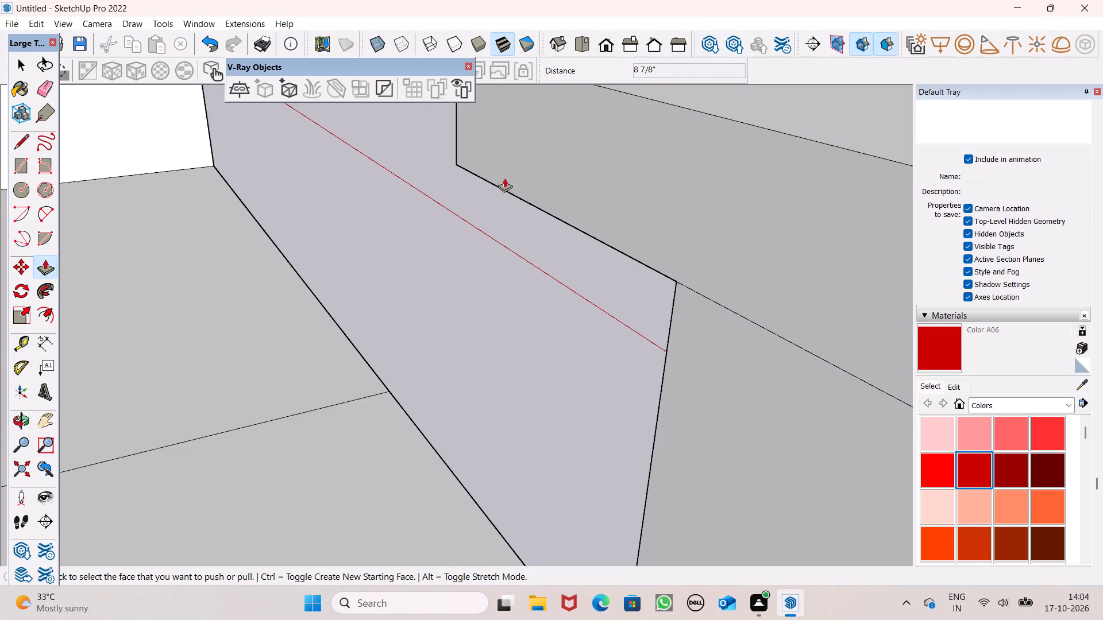
scroll(516, 177, "down", 14)
left_click_drag(551, 164, 503, 179)
scroll(550, 118, "down", 2)
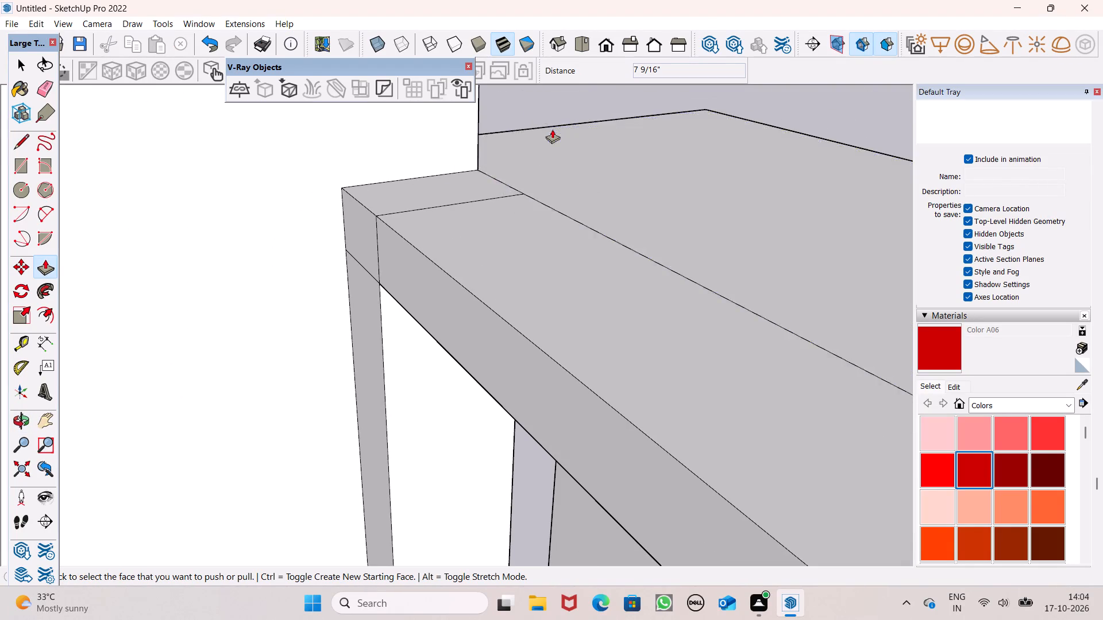
scroll(552, 129, "down", 11)
middle_click_drag(617, 187, 364, 192)
scroll(462, 139, "down", 4)
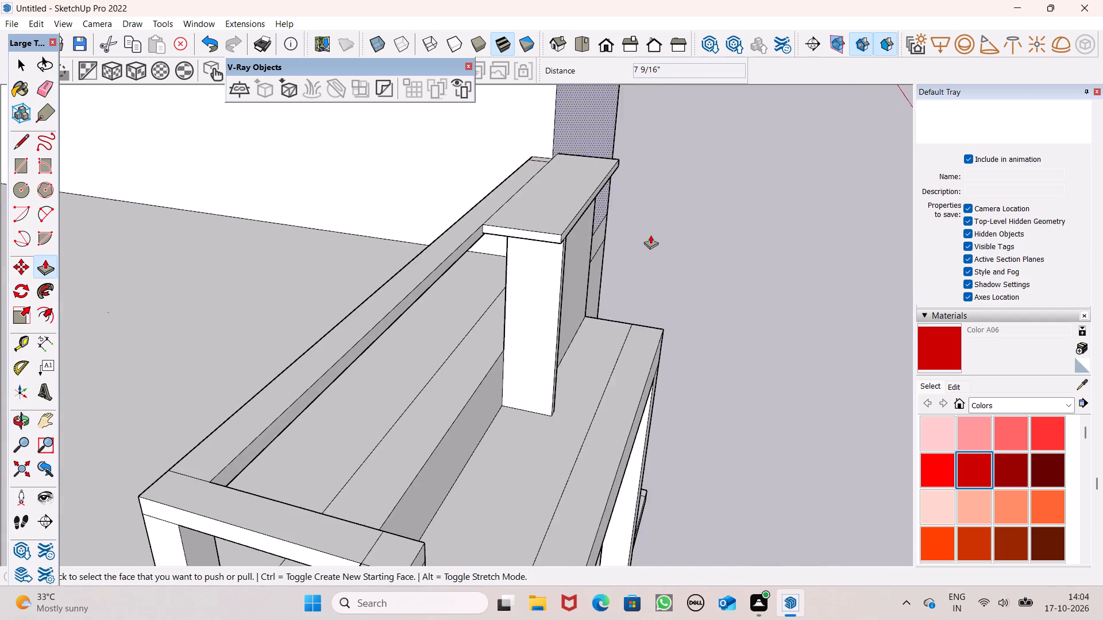
middle_click_drag(650, 239, 445, 215)
scroll(630, 146, "down", 1)
middle_click_drag(622, 209, 546, 187)
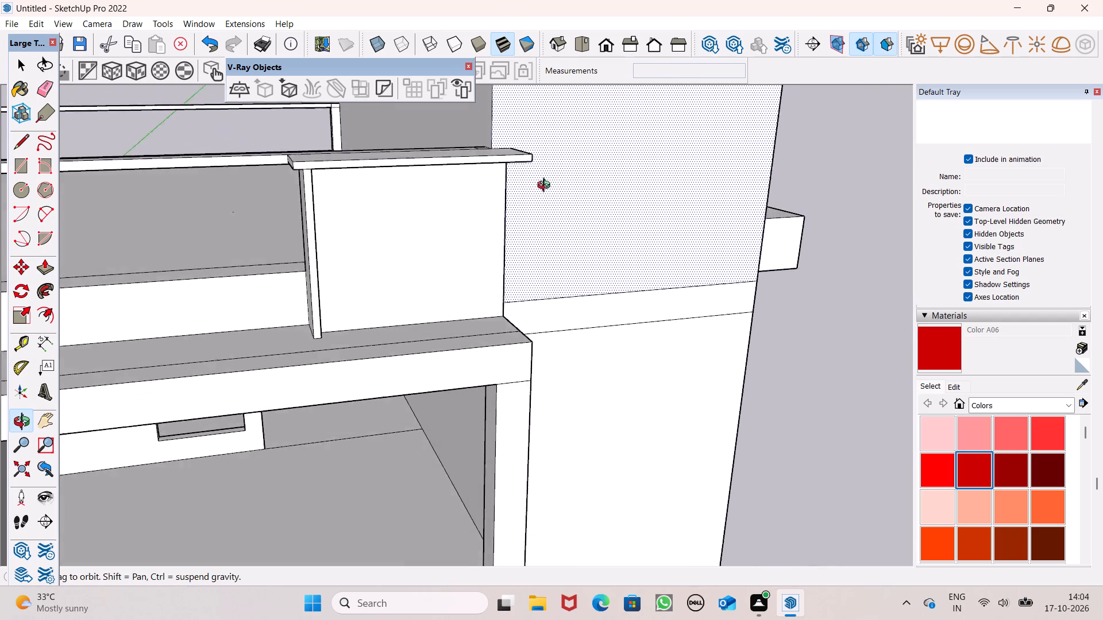
middle_click_drag(546, 187, 550, 178)
scroll(683, 196, "down", 7)
key("space")
Examine the building's front, including the panel, its ledge and the tower, from farther away and from several angles.
scroll(766, 170, "down", 3)
middle_click_drag(755, 176, 689, 230)
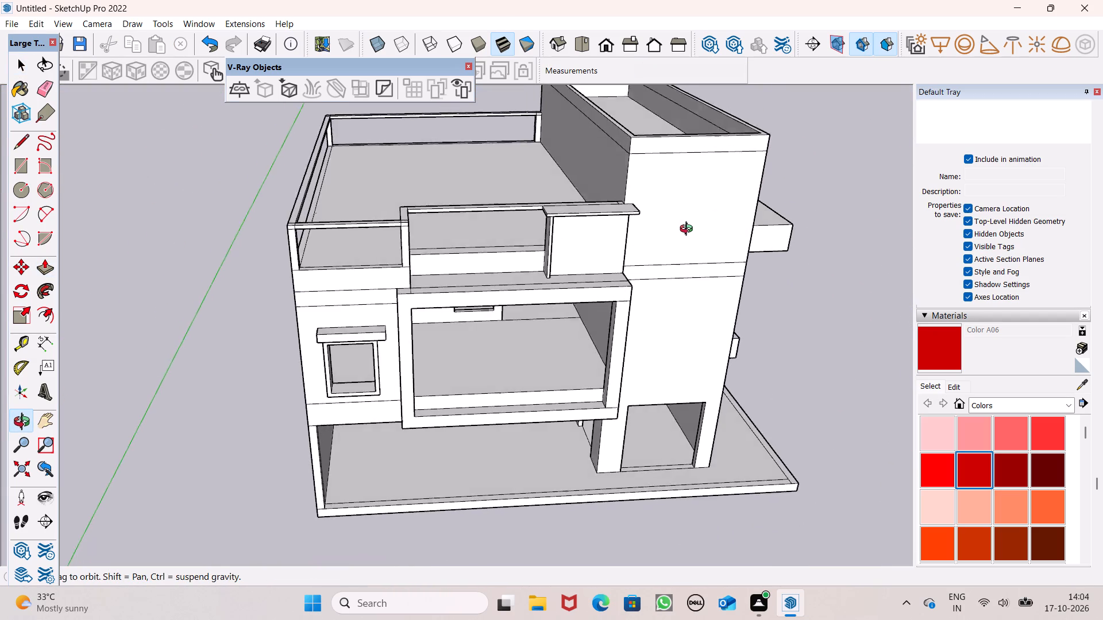
middle_click_drag(689, 230, 697, 199)
scroll(635, 212, "down", 5)
scroll(685, 117, "up", 5)
middle_click_drag(645, 184, 640, 138)
scroll(643, 148, "up", 1)
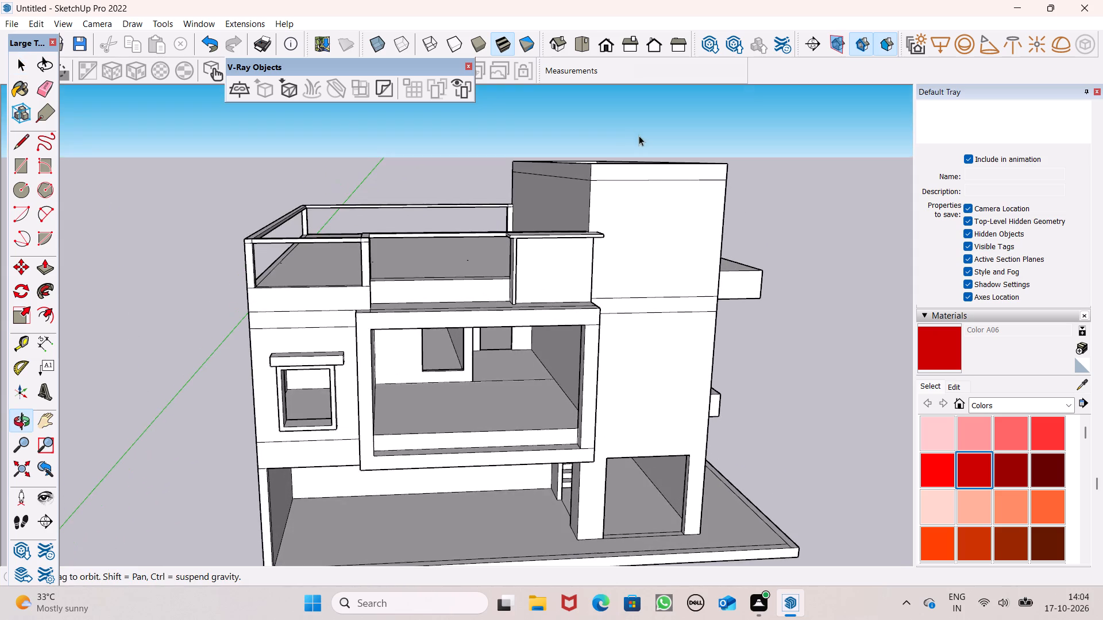
scroll(596, 197, "up", 4)
middle_click_drag(687, 285, 666, 237)
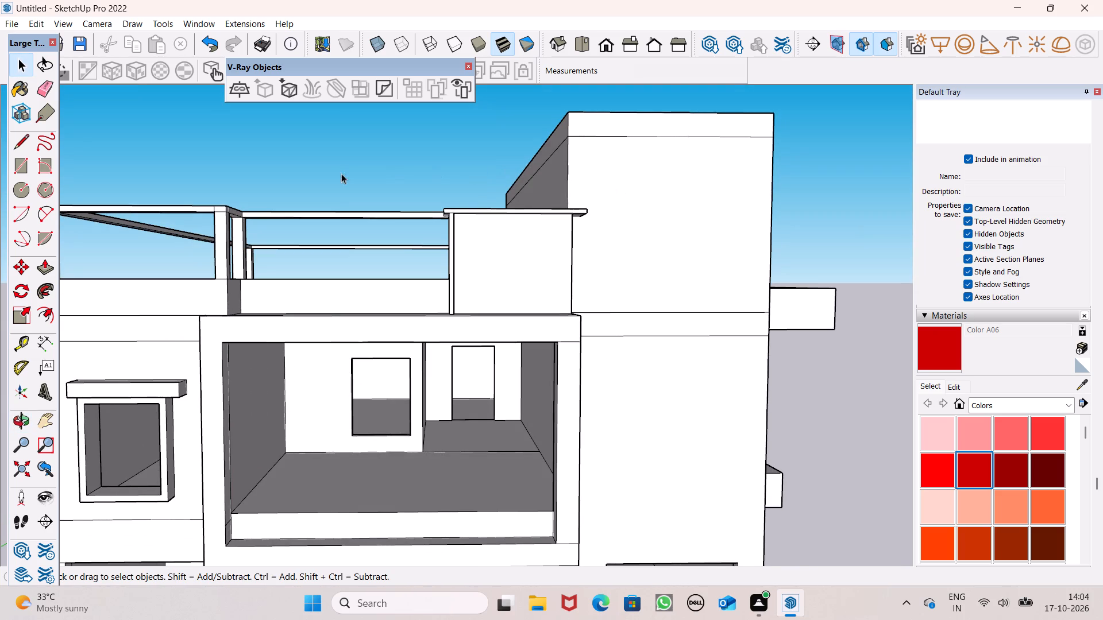
Draw a small rectangle about 11 15/16" by 10 7/8" on the panel's front face, on the side nearer the end fin.
left_click(17, 164)
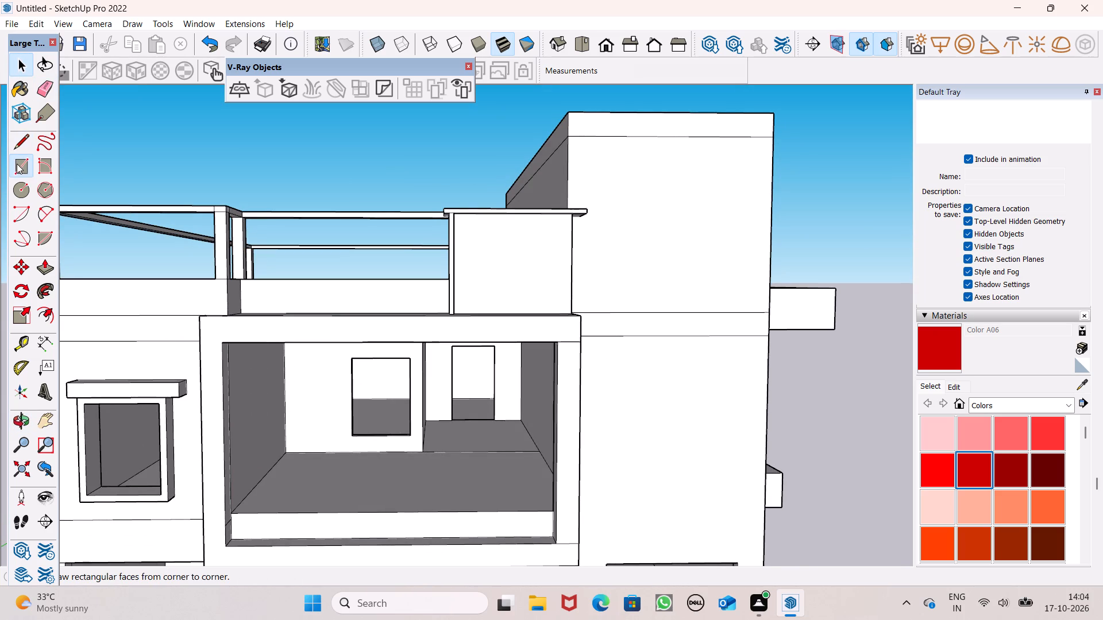
scroll(537, 280, "up", 3)
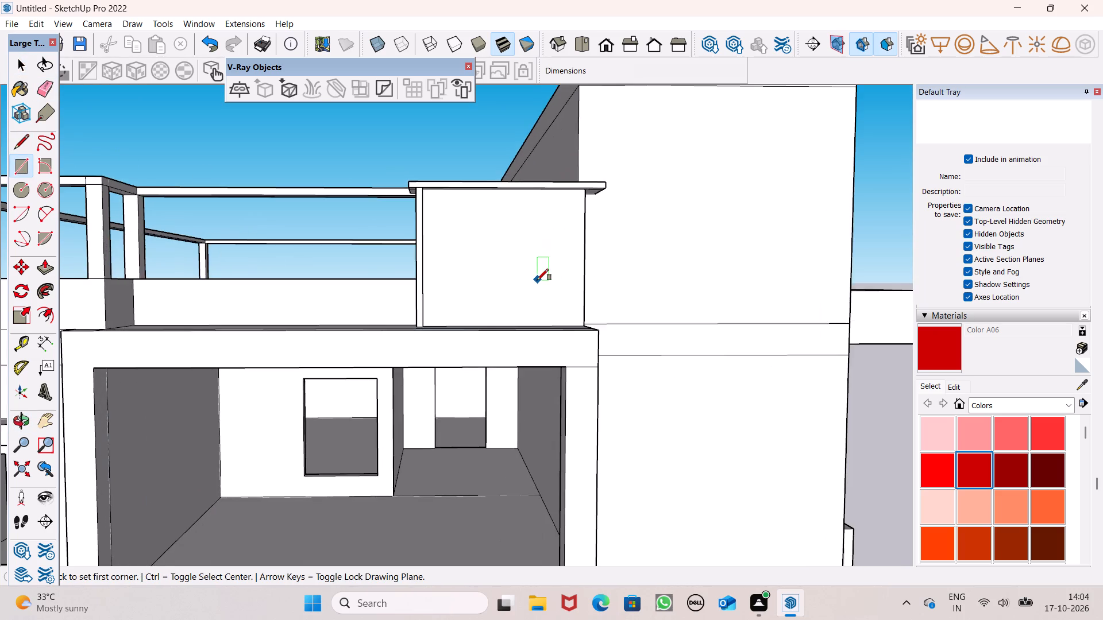
scroll(537, 280, "down", 1)
middle_click_drag(562, 334, 580, 366)
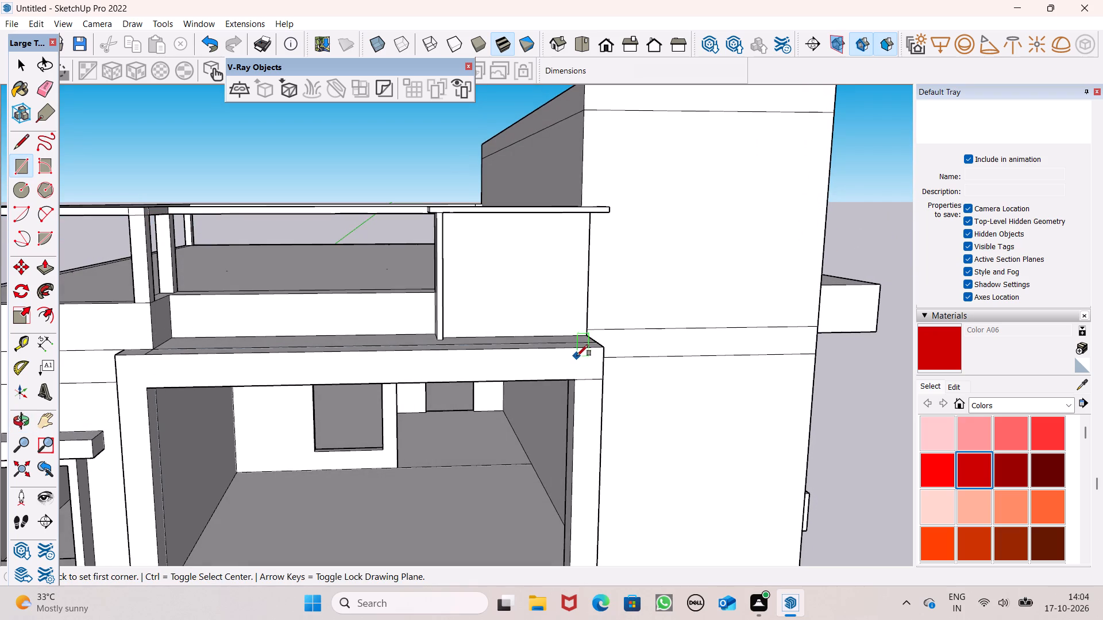
scroll(556, 333, "up", 2)
middle_click_drag(496, 269, 500, 323)
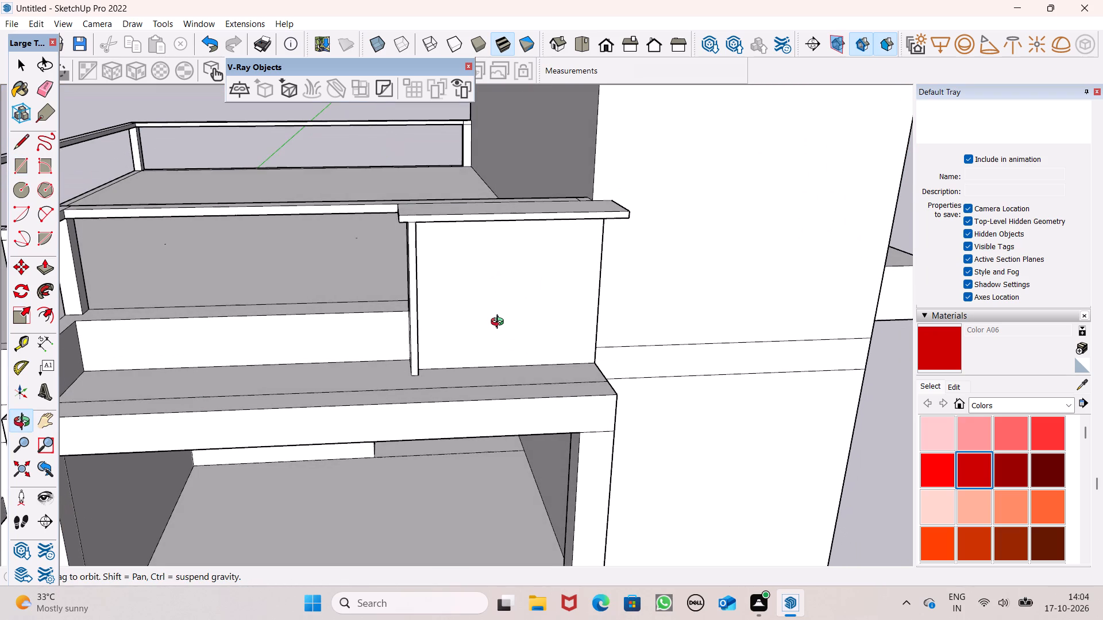
middle_click_drag(500, 323, 500, 323)
scroll(500, 323, "up", 1)
middle_click_drag(491, 300, 461, 264)
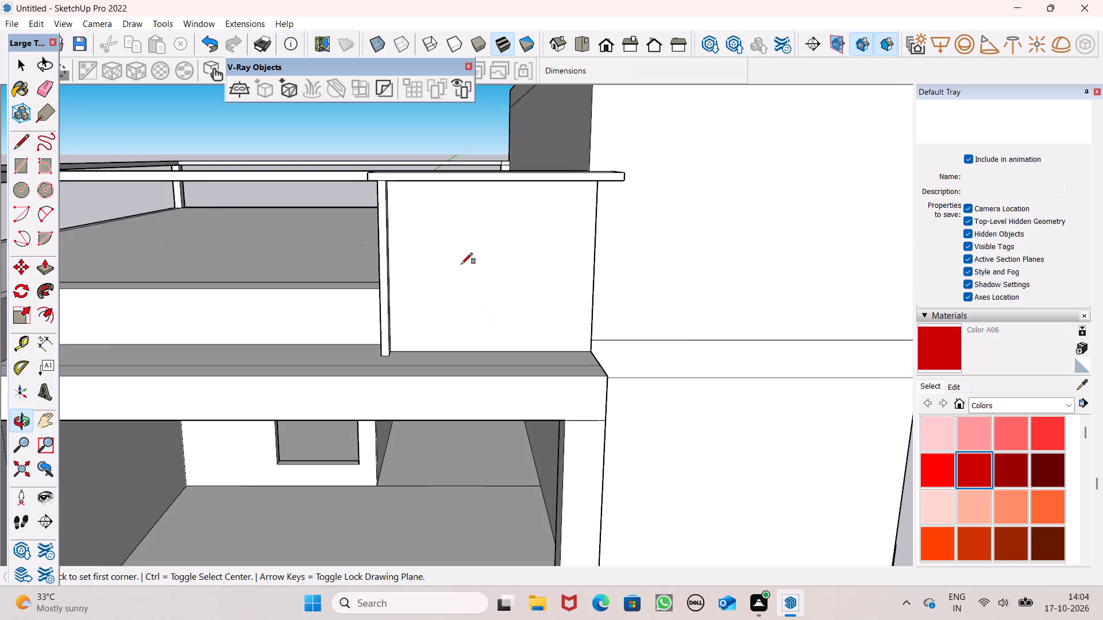
scroll(456, 259, "up", 1)
middle_click_drag(456, 259, 479, 249)
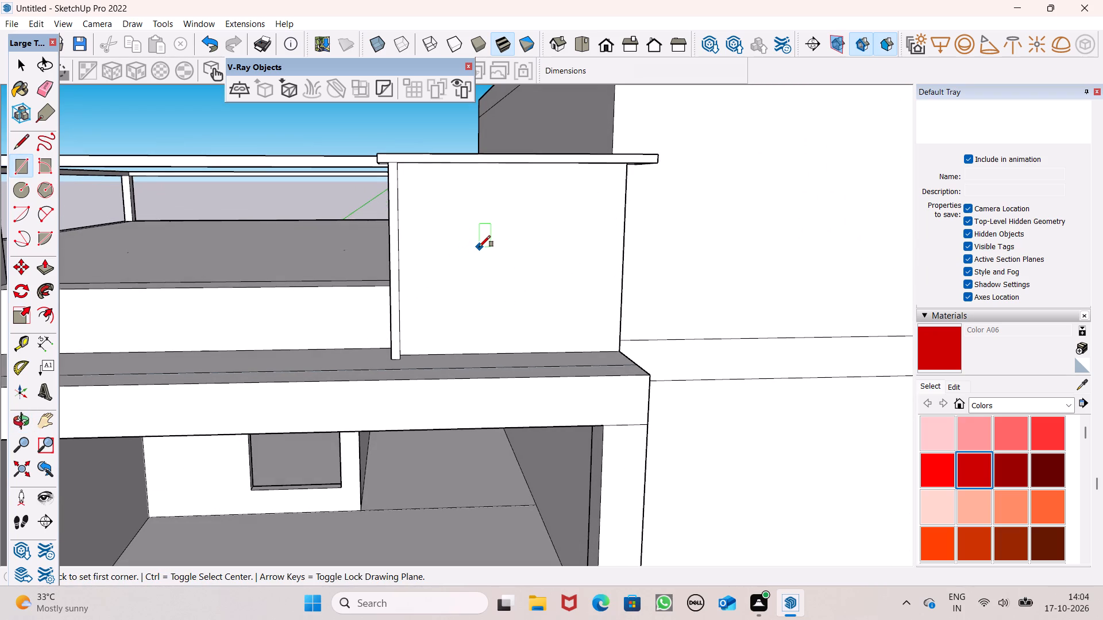
scroll(500, 257, "up", 2)
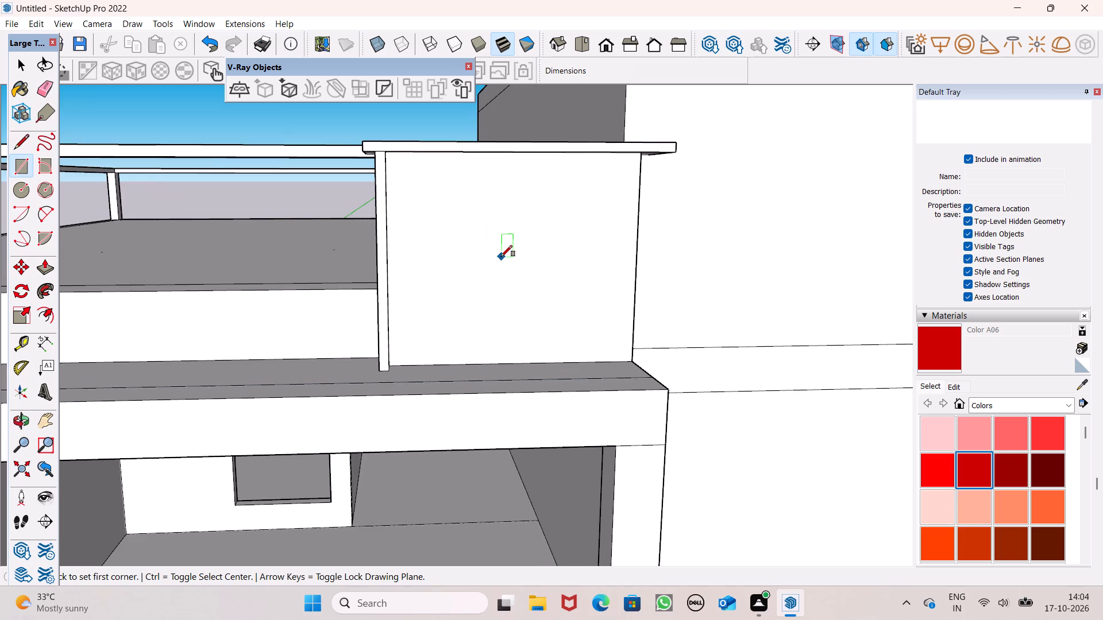
middle_click_drag(465, 267, 463, 275)
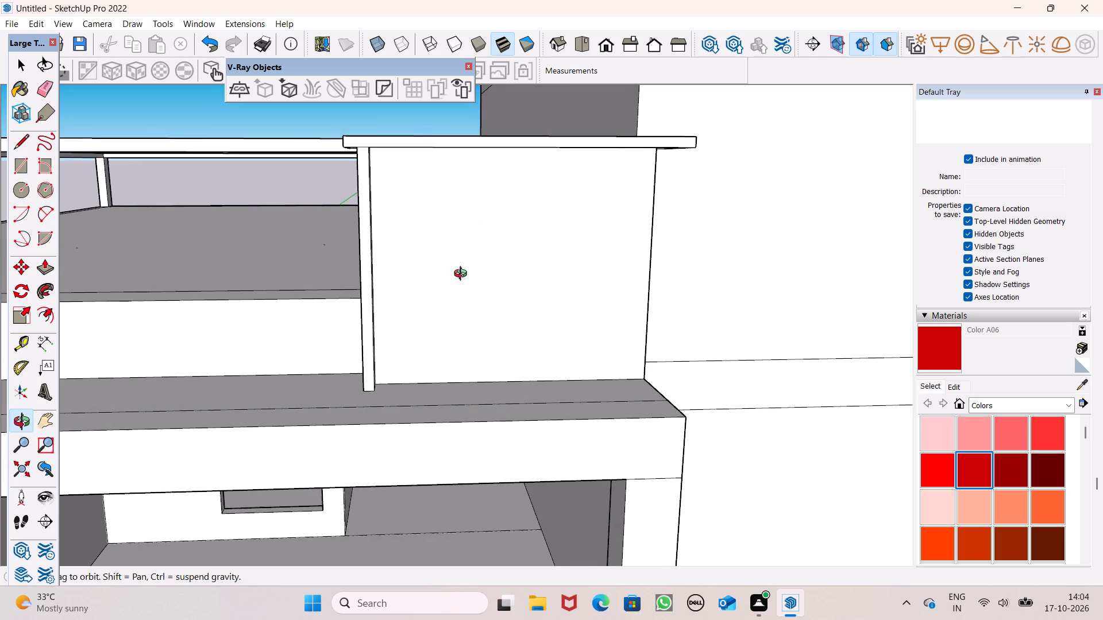
middle_click_drag(463, 275, 462, 276)
scroll(462, 276, "up", 2)
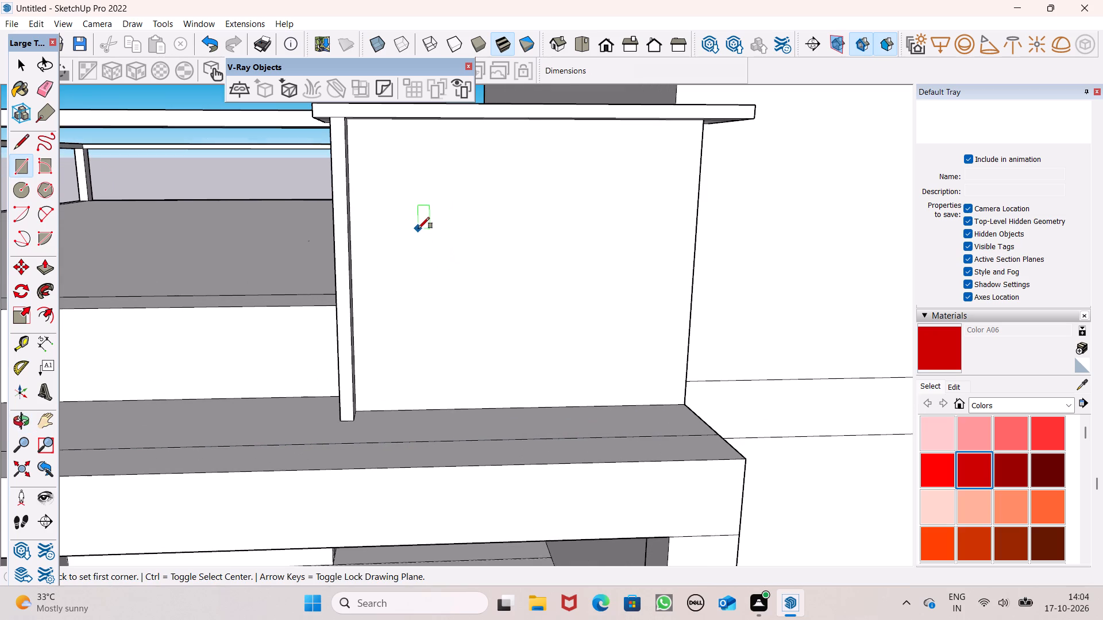
left_click(410, 222)
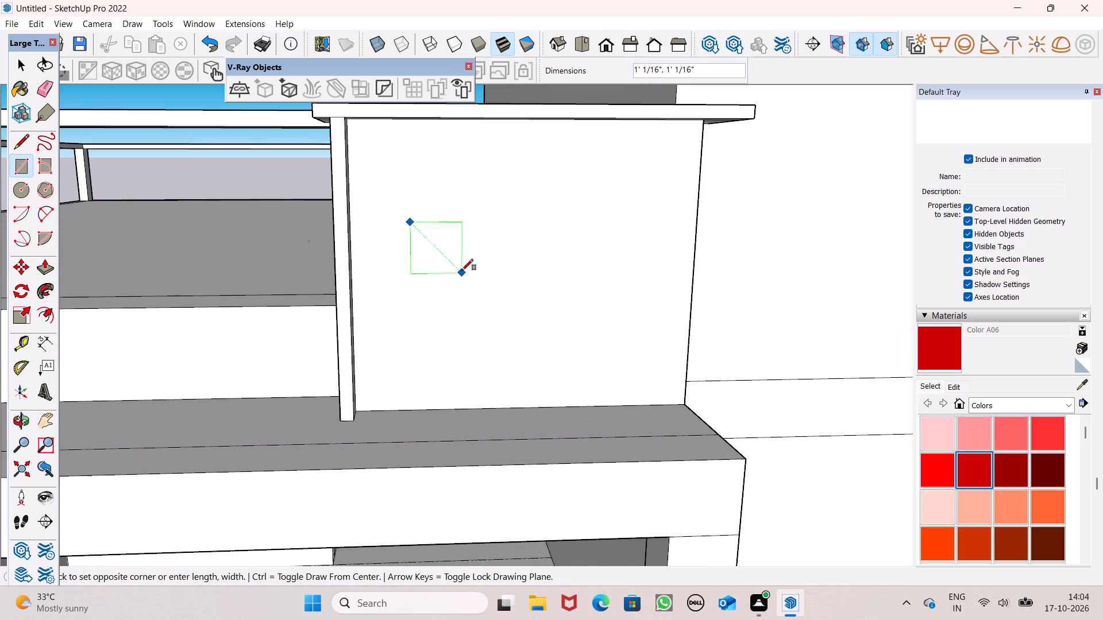
left_click(461, 268)
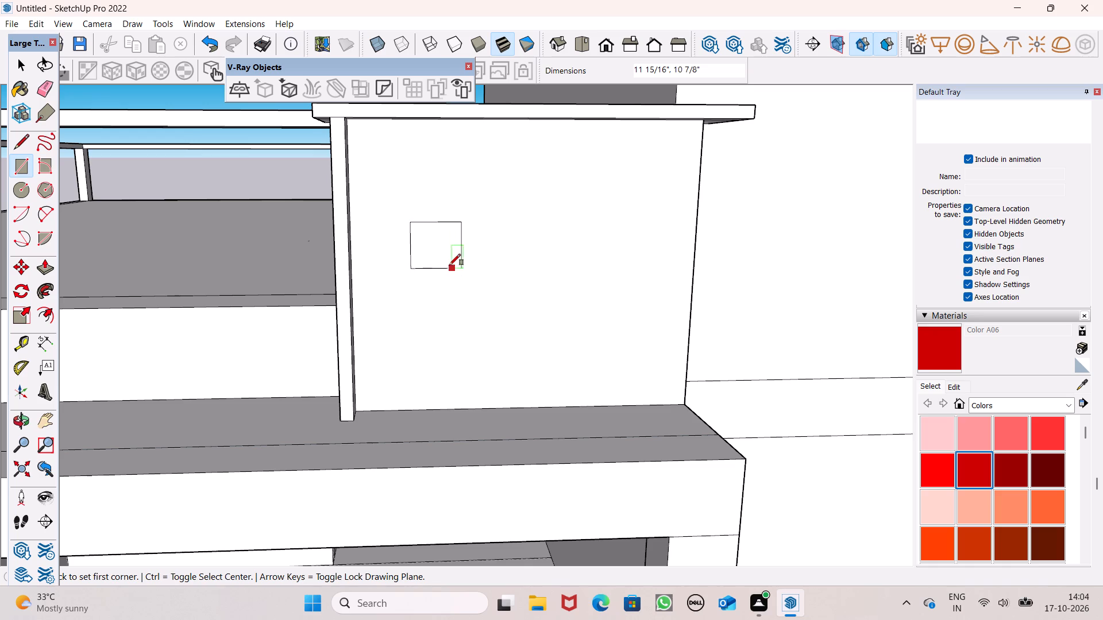
Copy the small rectangle twice in a row toward the tower, spaced about 1' 8" and 1' 8 5/8" apart.
key("space")
double_click(445, 254)
key("m")
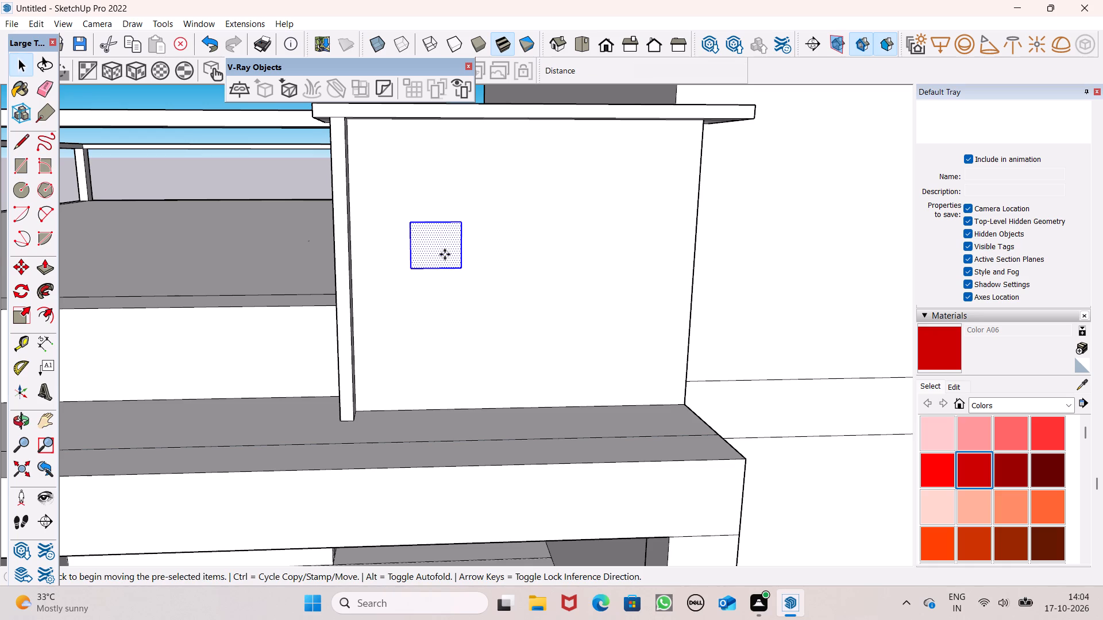
key("Return")
left_click_drag(460, 269, 461, 269)
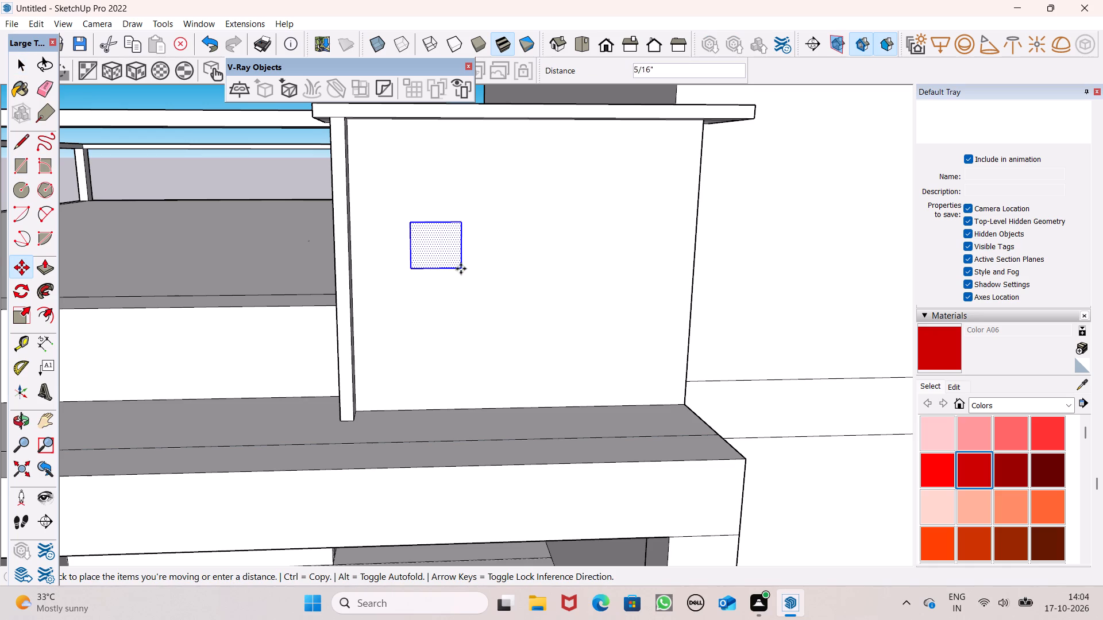
left_click_drag(461, 269, 531, 269)
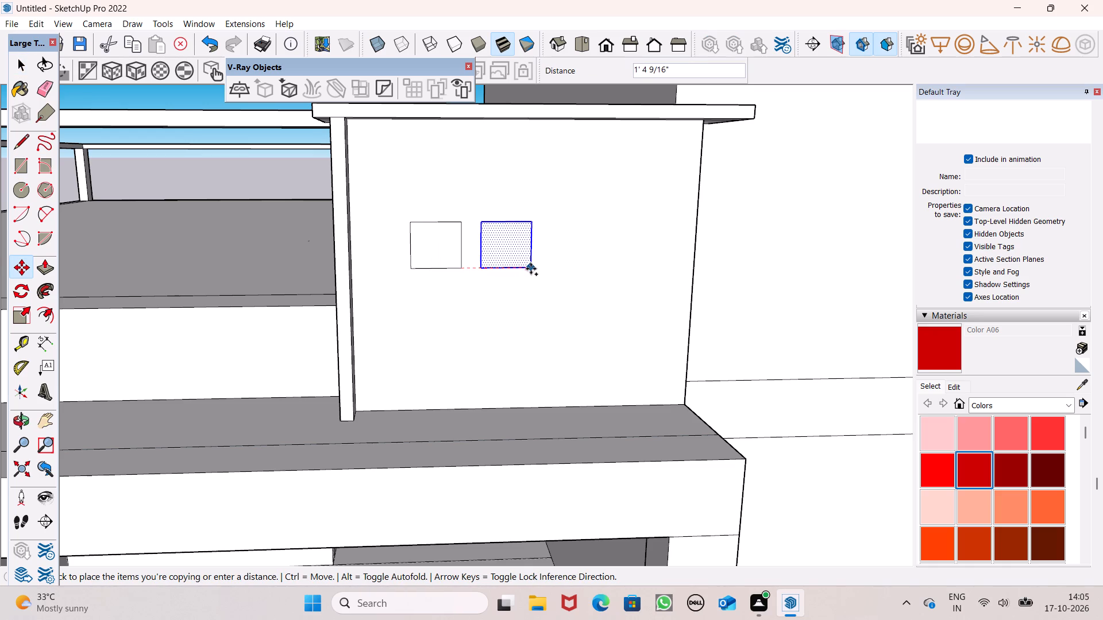
left_click_drag(531, 269, 546, 268)
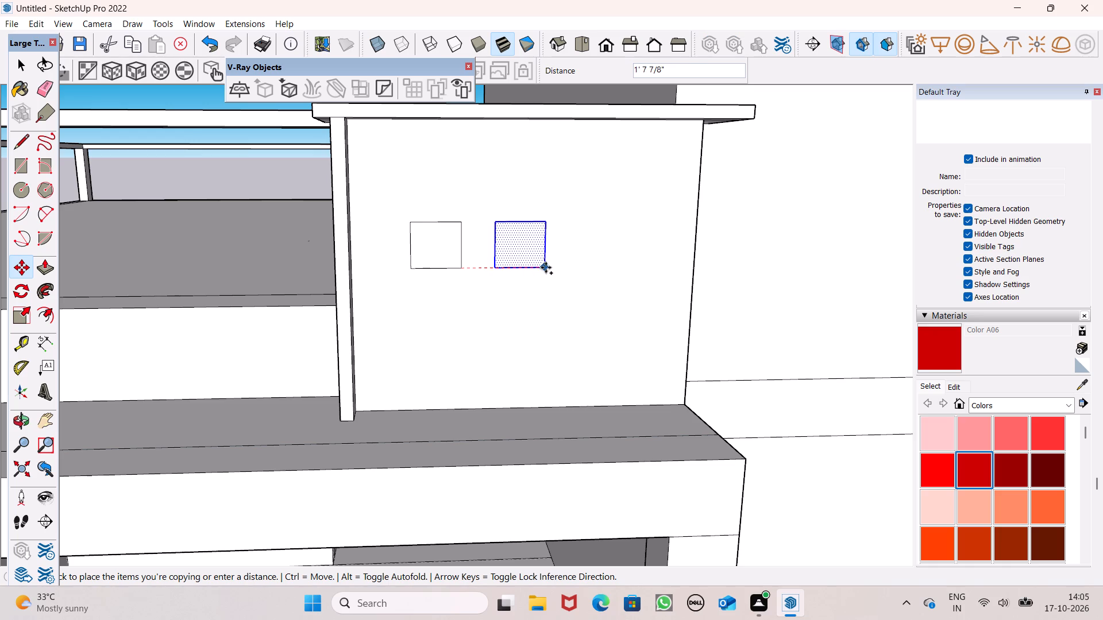
left_click_drag(546, 268, 546, 268)
left_click_drag(546, 268, 631, 274)
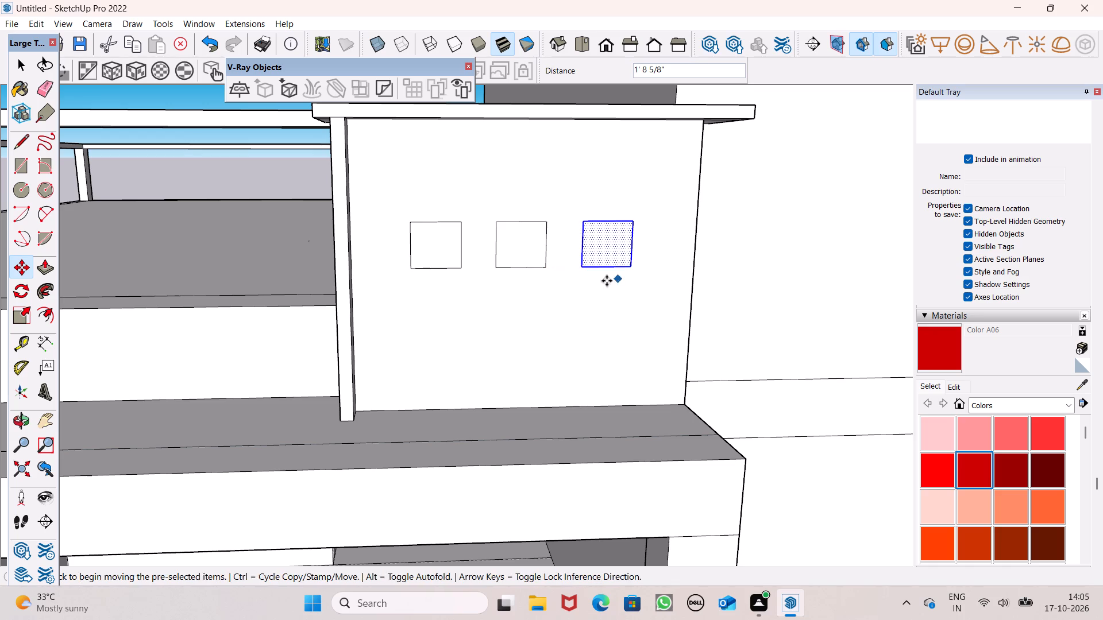
key("space")
key("space")
scroll(594, 277, "down", 13)
left_click(471, 141)
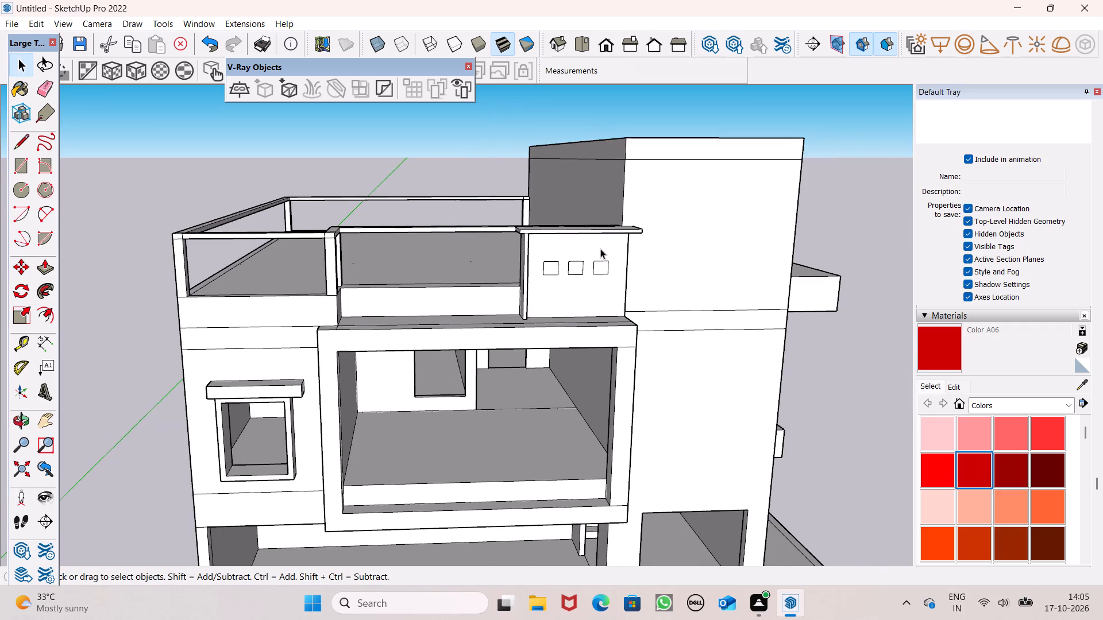
Paint the three small rectangles on the panel's front face with dark grey Color M06, leaving the surrounding face white.
scroll(600, 249, "up", 5)
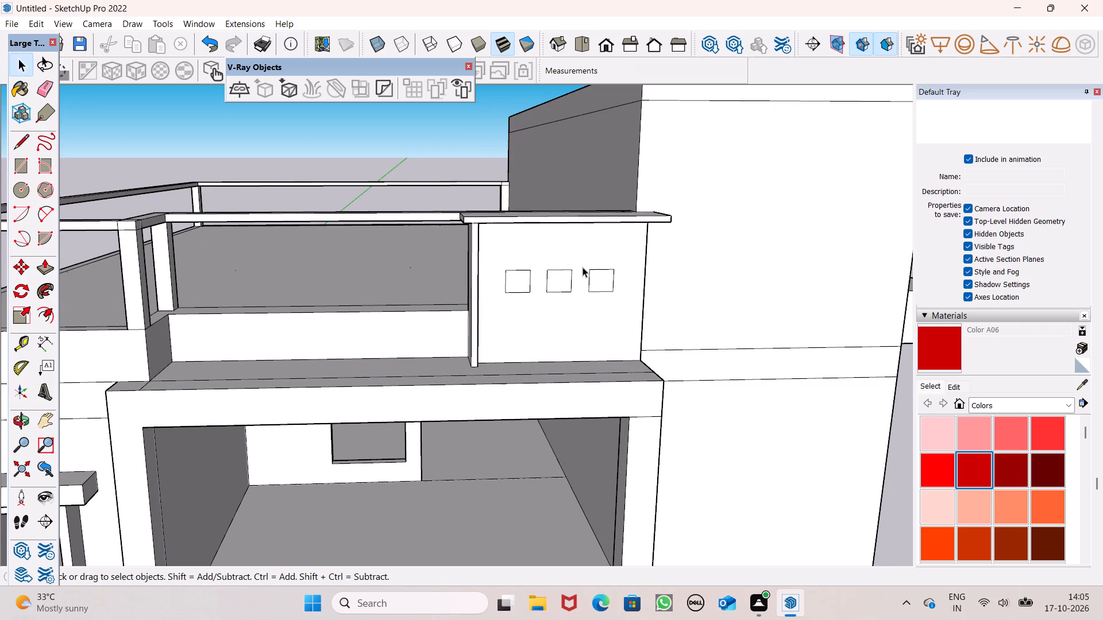
middle_click_drag(583, 270, 614, 326)
scroll(536, 300, "up", 5)
scroll(537, 296, "down", 2)
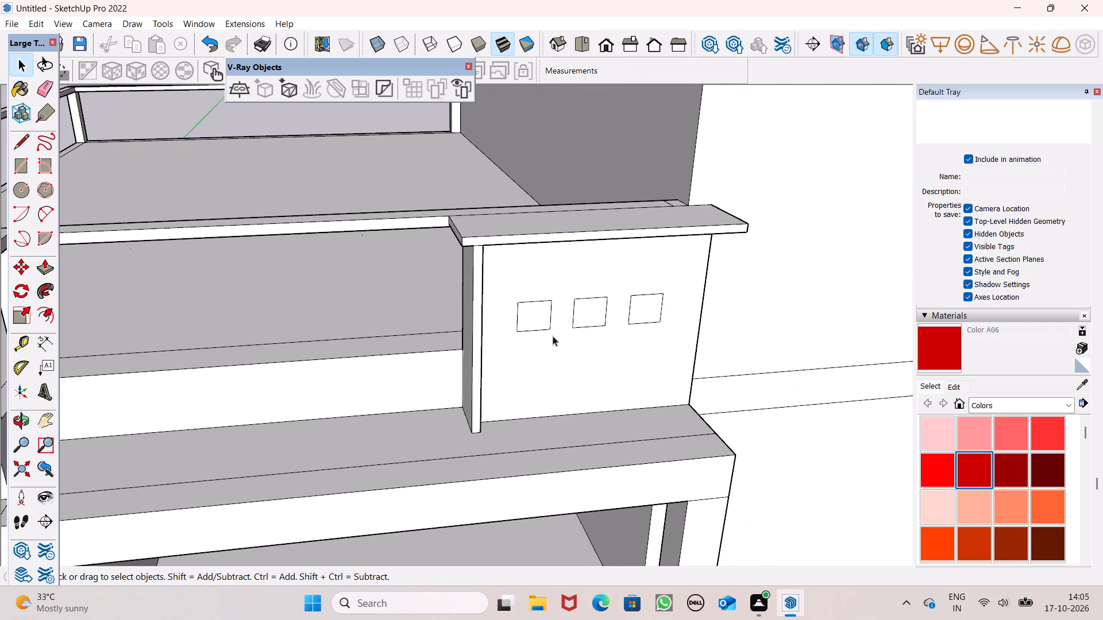
middle_click_drag(559, 346, 565, 372)
scroll(1054, 471, "down", 8)
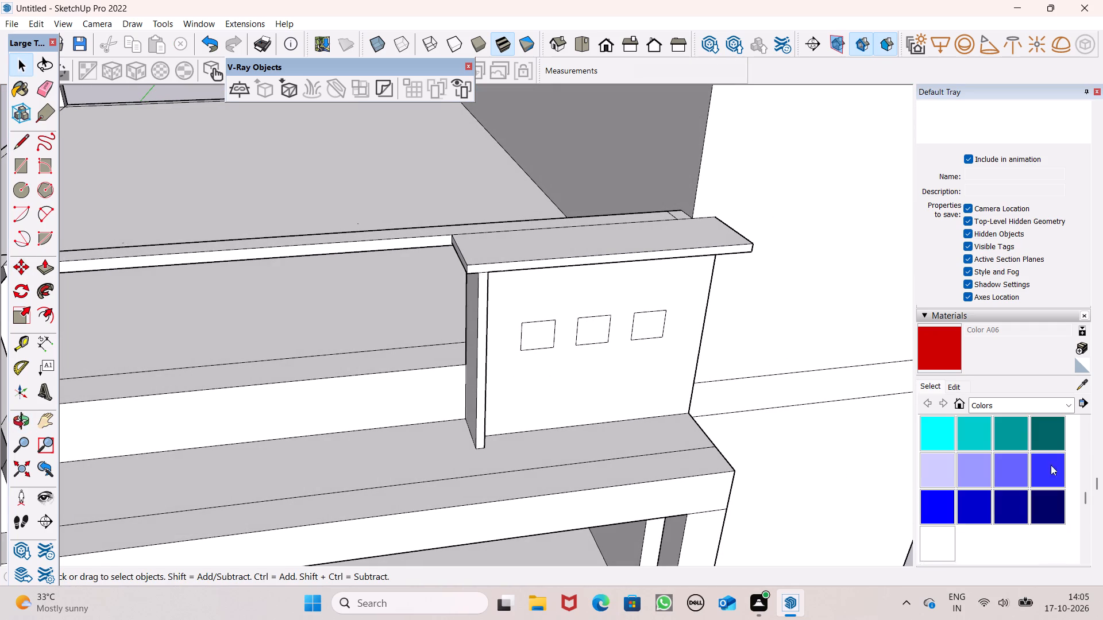
scroll(1012, 407, "down", 2)
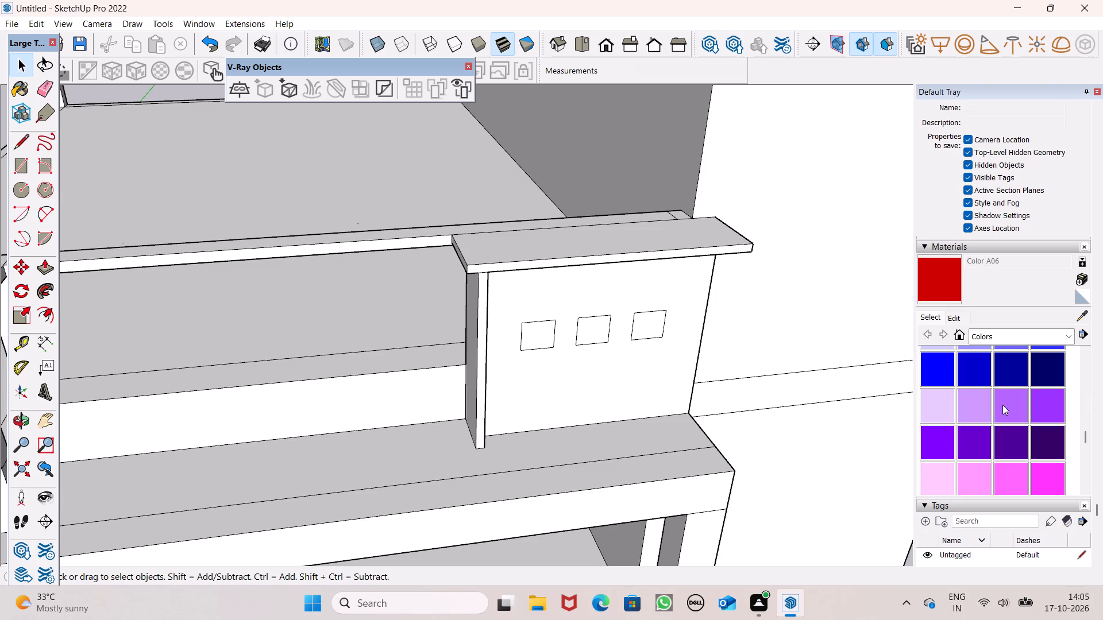
scroll(1012, 418, "down", 3)
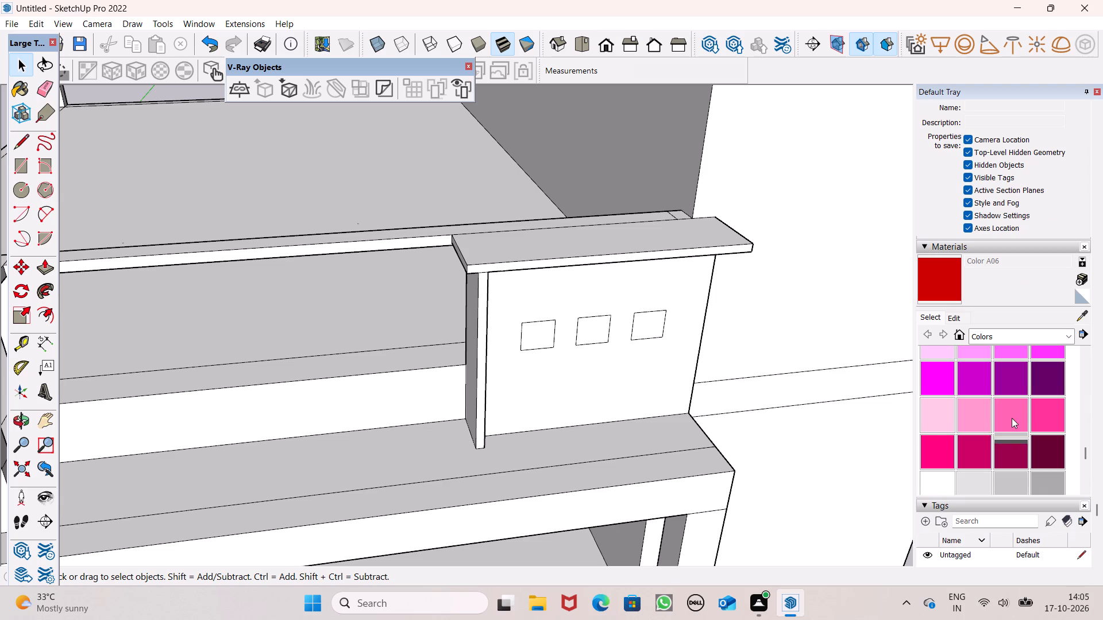
left_click(1001, 448)
scroll(571, 357, "up", 4)
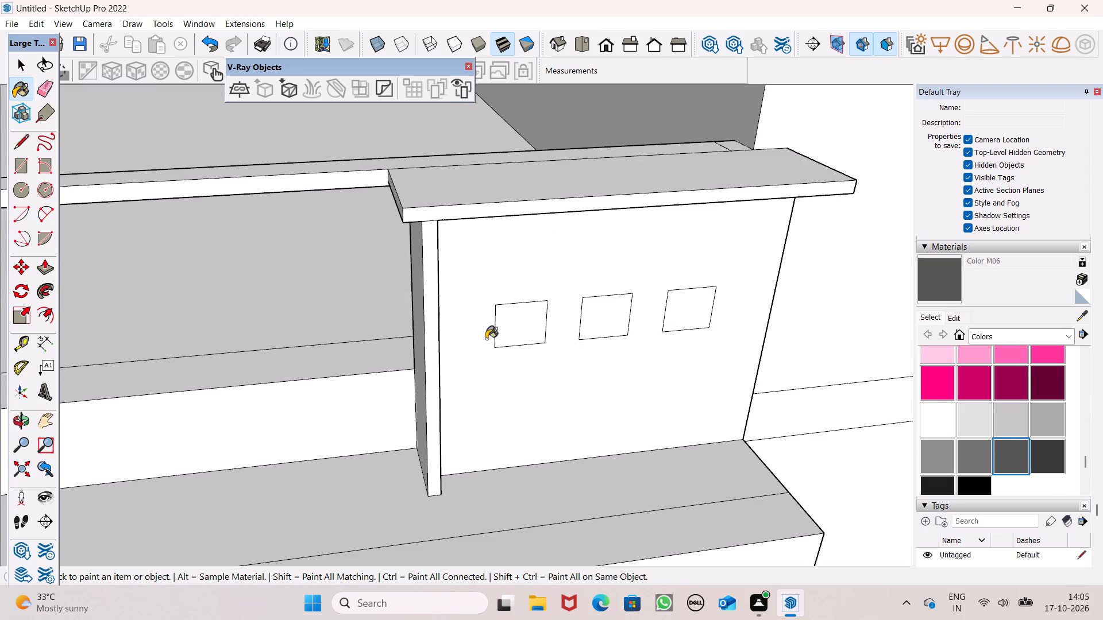
left_click(537, 339)
left_click(593, 336)
left_click(718, 317)
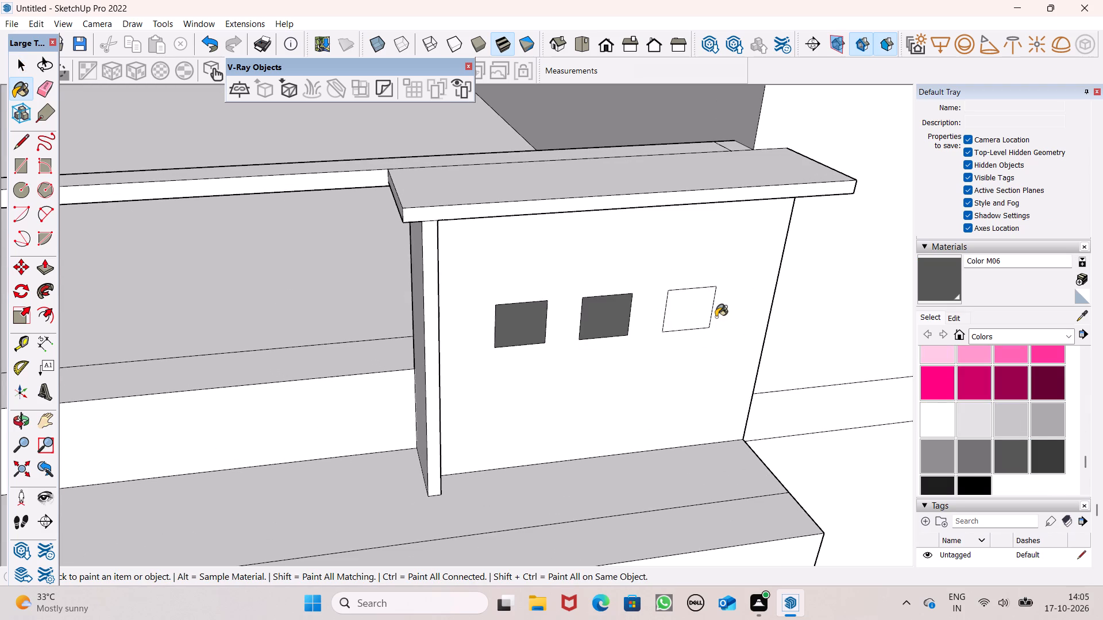
key("ctrl+z")
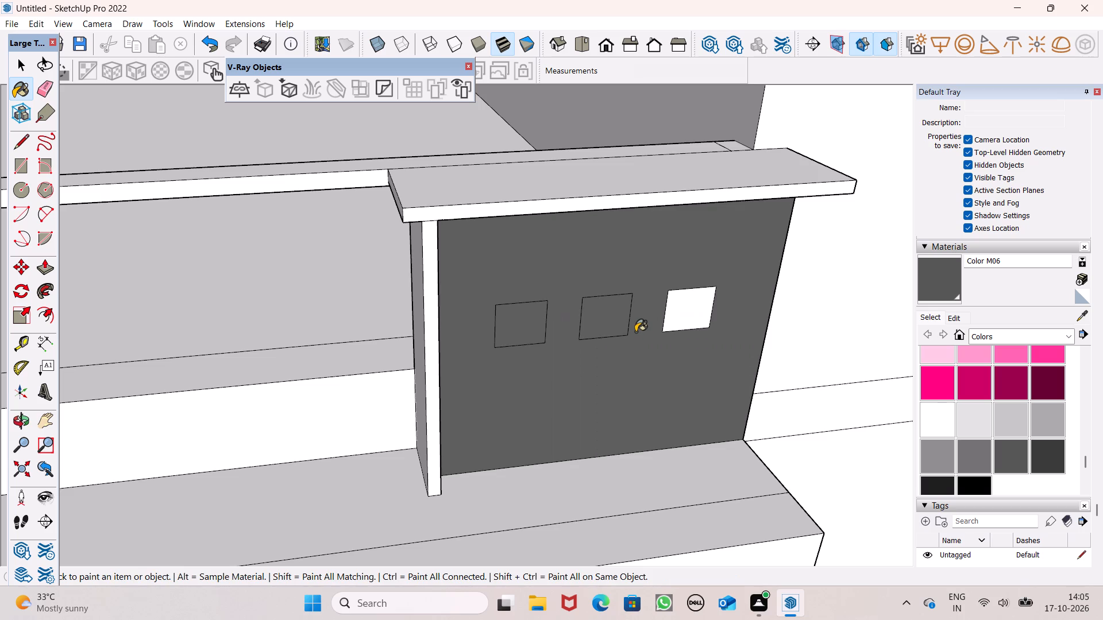
left_click(689, 309)
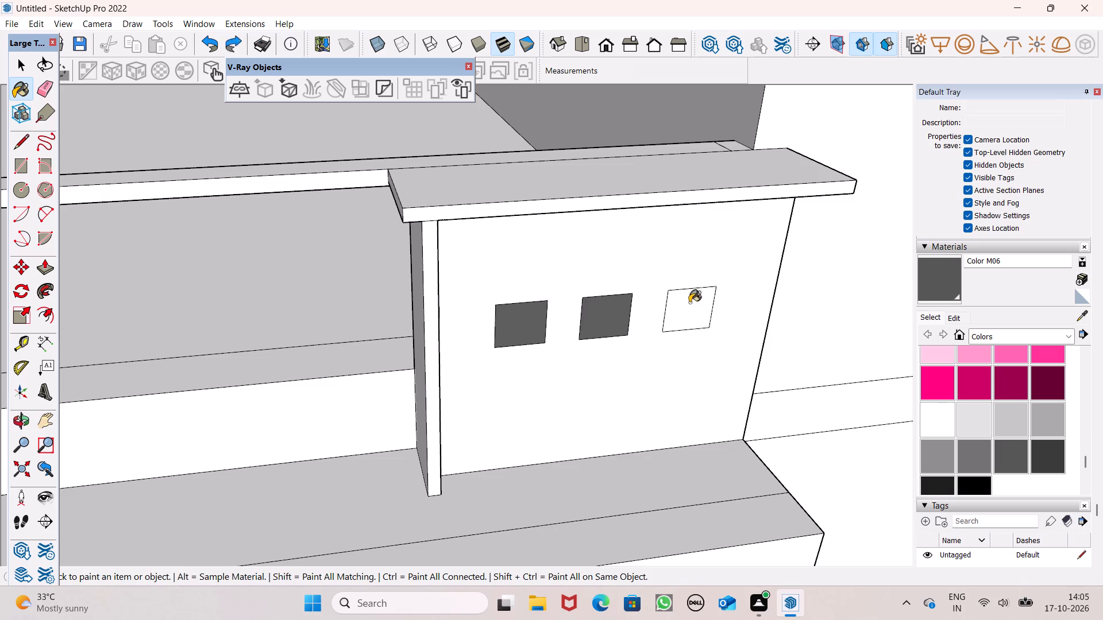
Pull each of the three dark grey rectangles outward about 2 3/16" from the panel's front face.
left_click(48, 263)
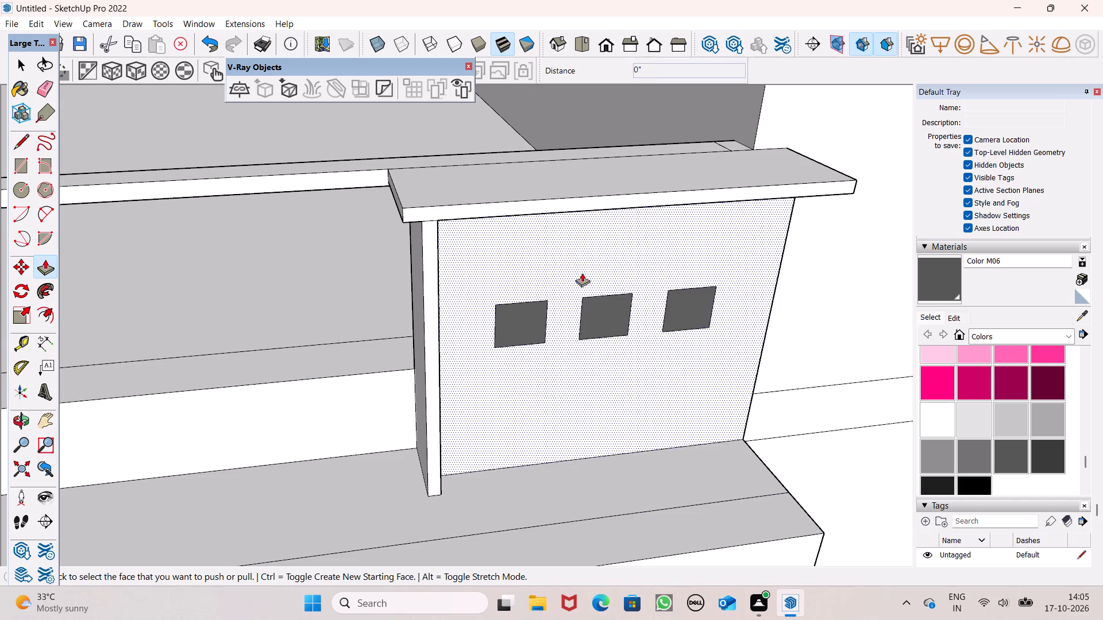
middle_click_drag(525, 354, 563, 371)
scroll(544, 319, "up", 5)
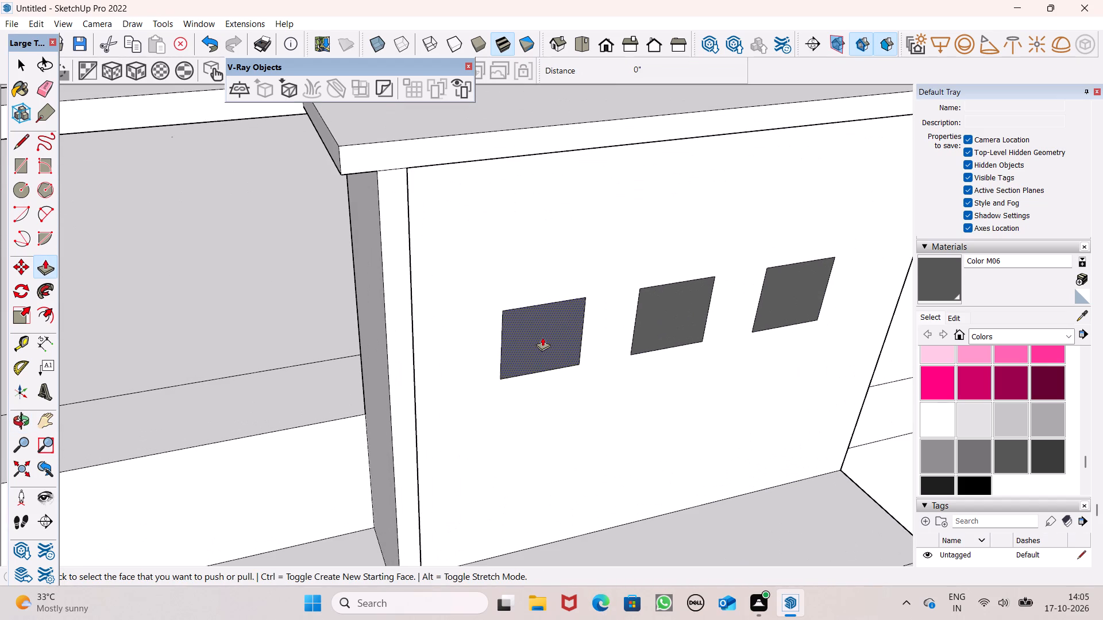
left_click_drag(542, 337, 550, 344)
scroll(533, 269, "down", 4)
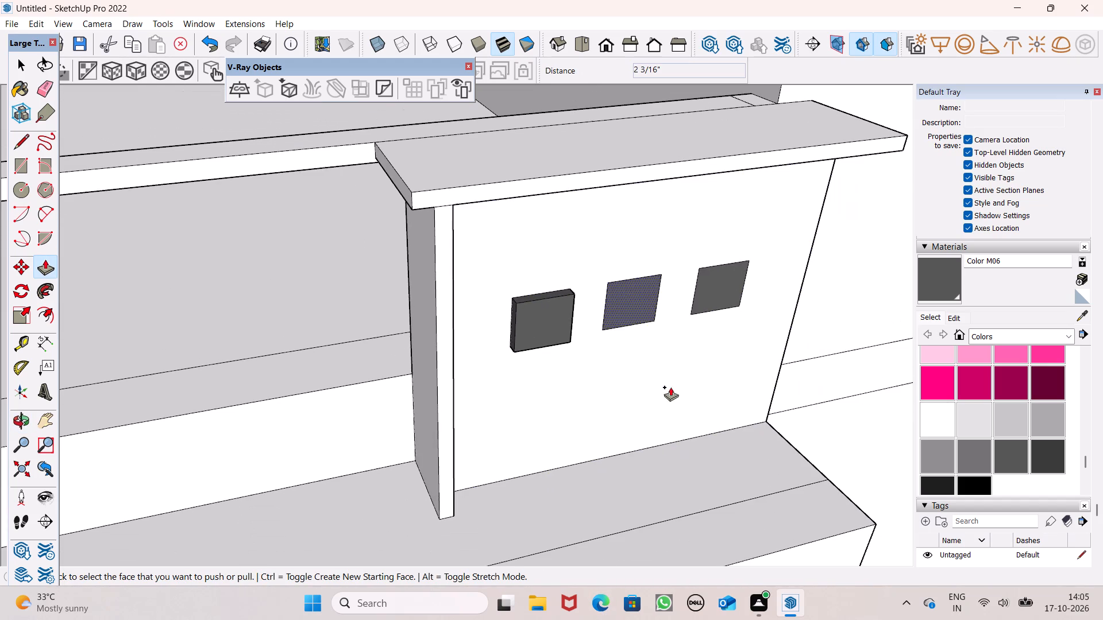
scroll(598, 394, "down", 3)
middle_click_drag(599, 408, 519, 462)
scroll(537, 417, "up", 3)
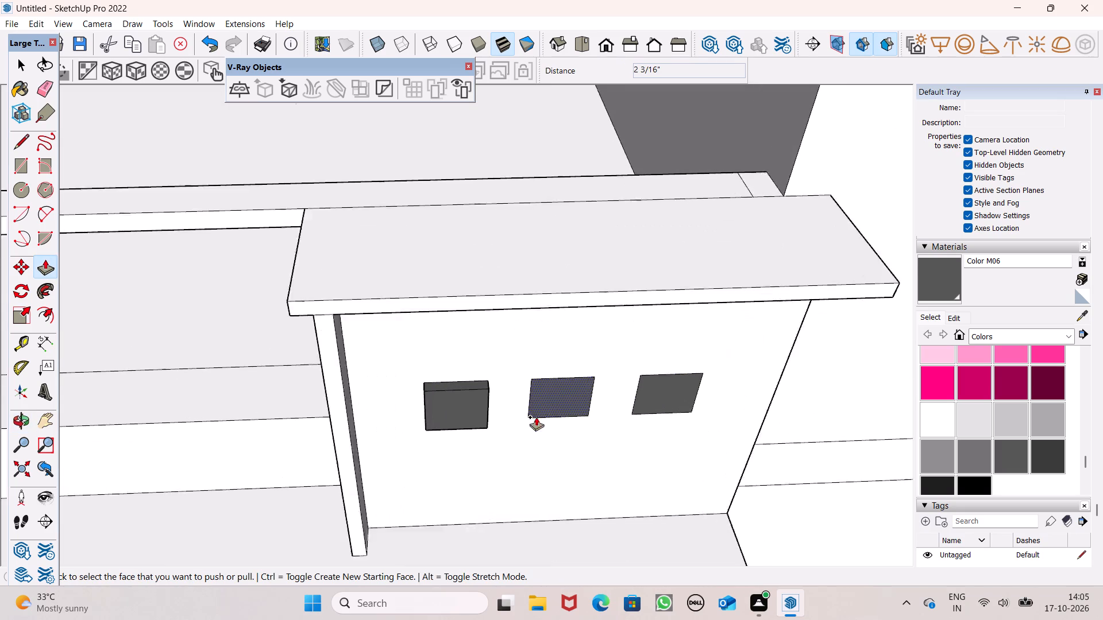
scroll(536, 417, "up", 1)
left_click_drag(544, 407, 475, 407)
left_click_drag(656, 400, 595, 414)
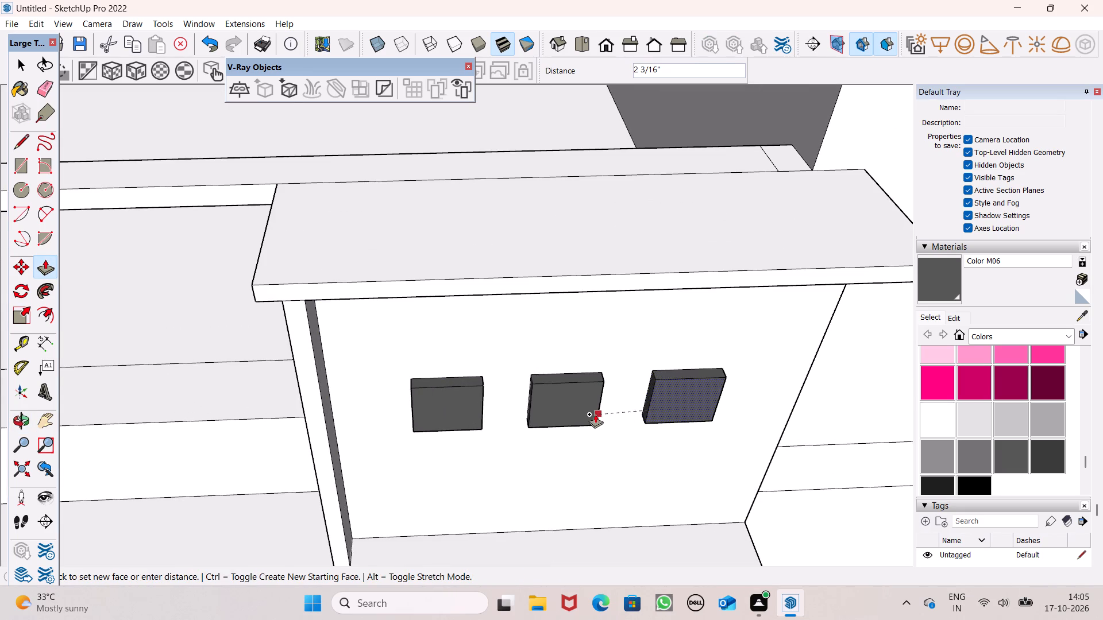
left_click_drag(595, 414, 595, 414)
key("space")
scroll(609, 387, "down", 5)
middle_click_drag(616, 447, 664, 366)
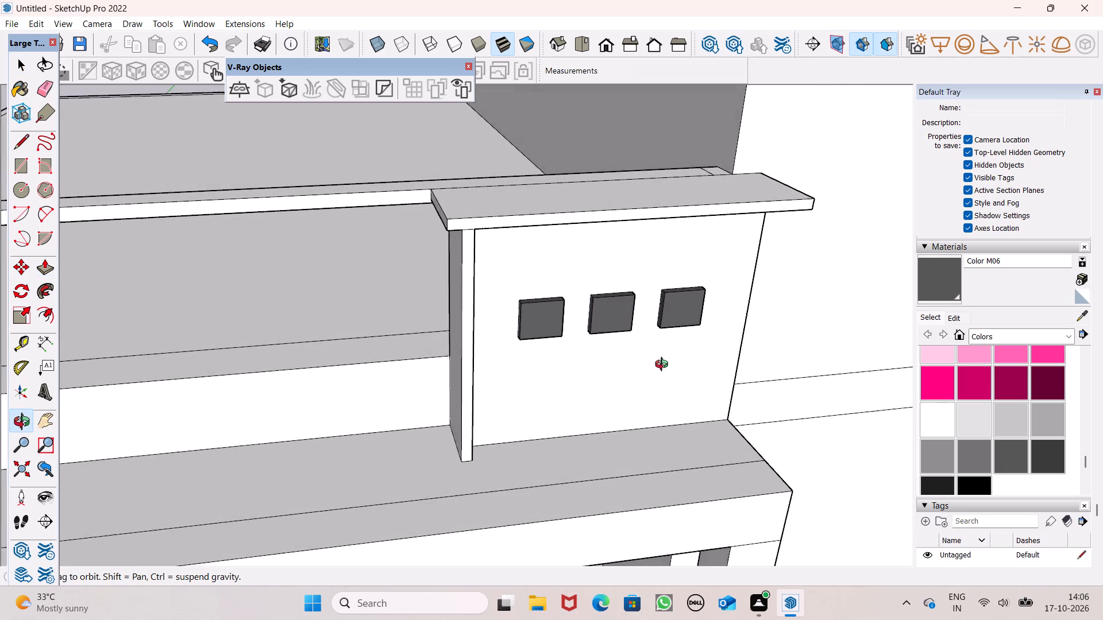
Paint the panel's front face around the three raised blocks with mustard yellow Color D06.
middle_click_drag(664, 366, 686, 363)
scroll(681, 363, "up", 1)
scroll(1051, 423, "down", 2)
scroll(1052, 423, "up", 1)
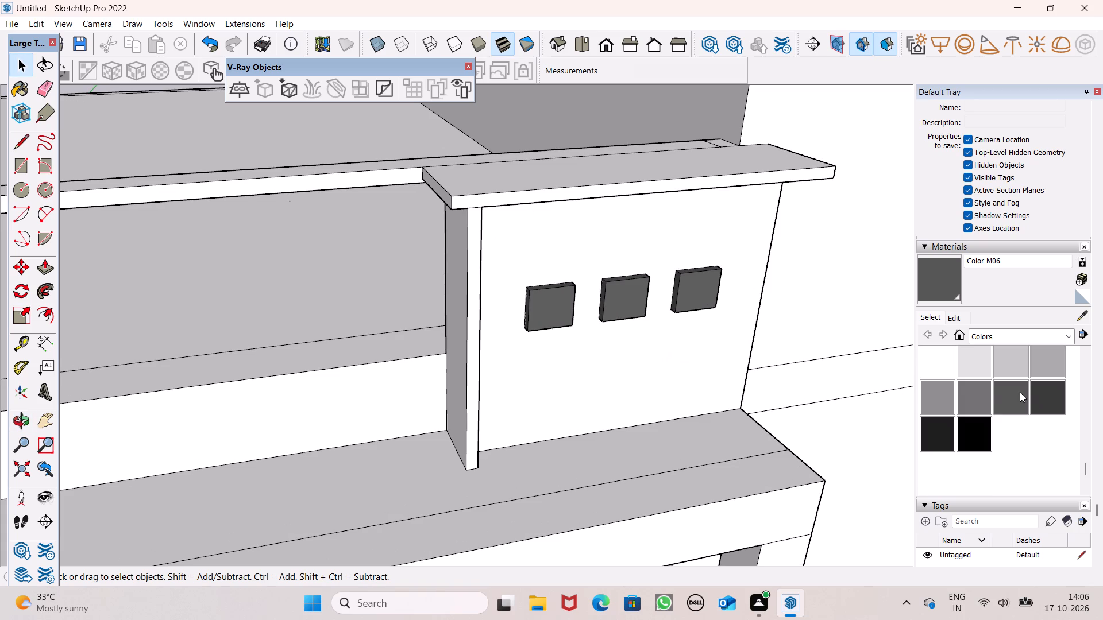
scroll(1020, 392, "up", 4)
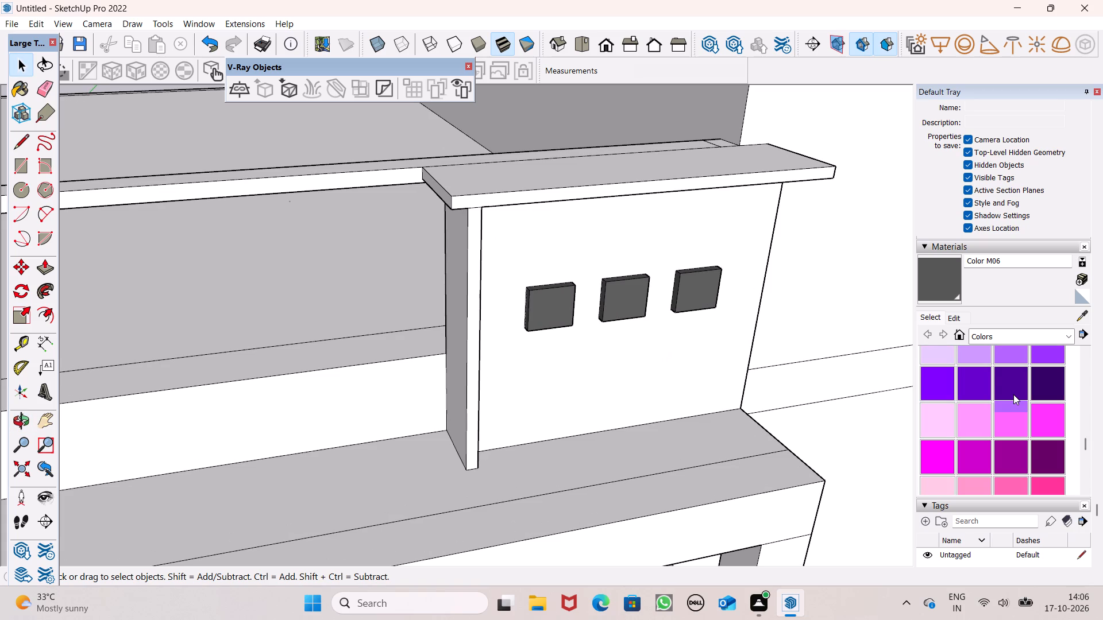
scroll(1013, 394, "up", 2)
scroll(965, 425, "up", 2)
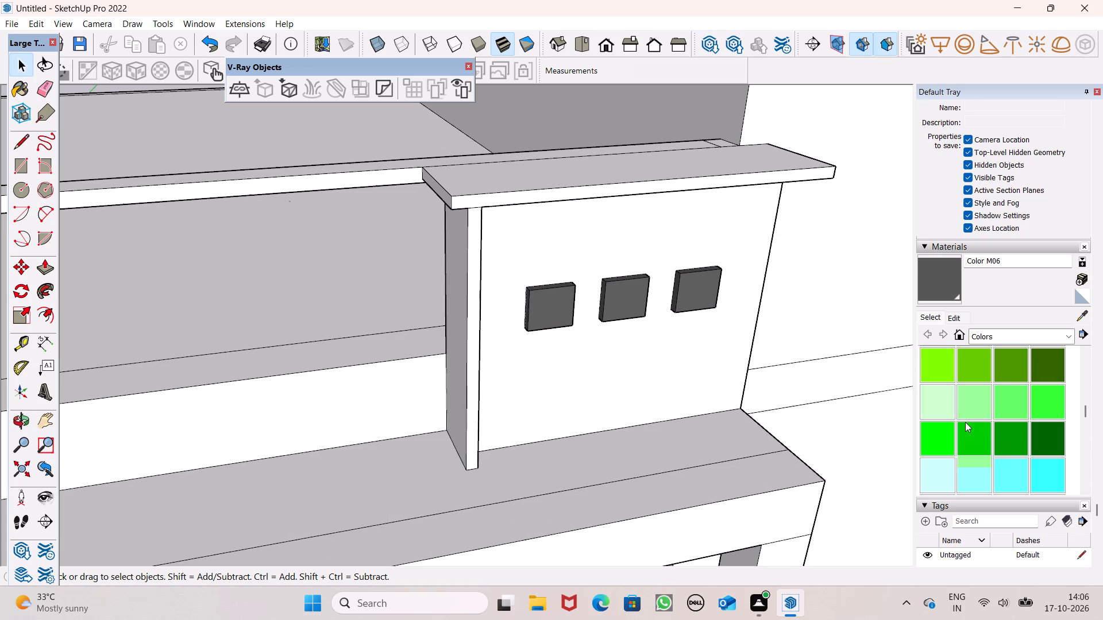
scroll(965, 422, "up", 2)
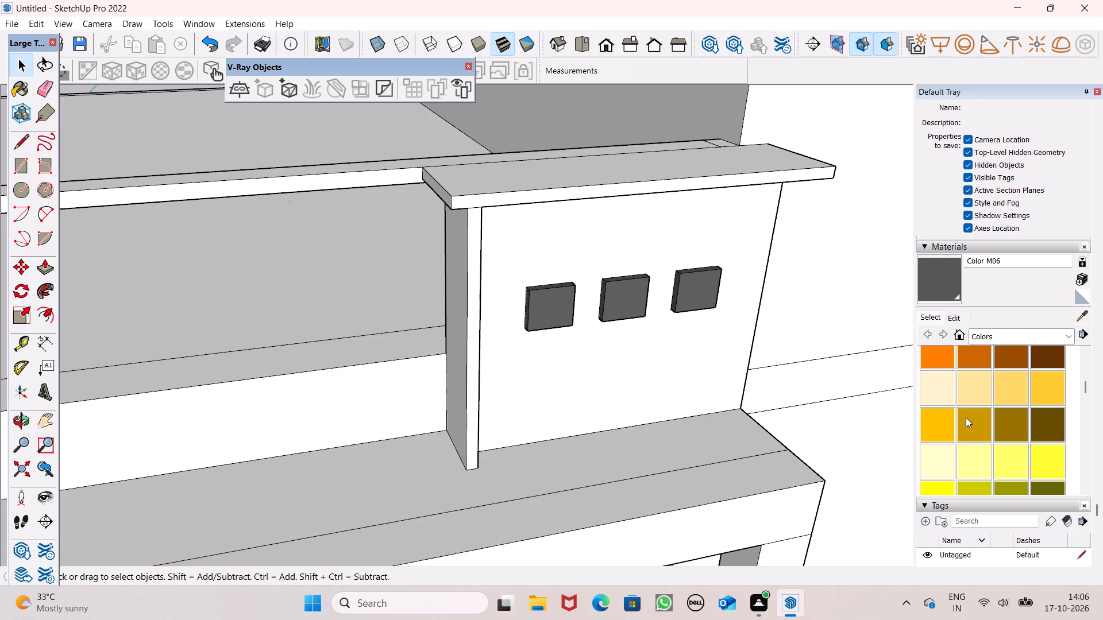
left_click(966, 417)
left_click(599, 356)
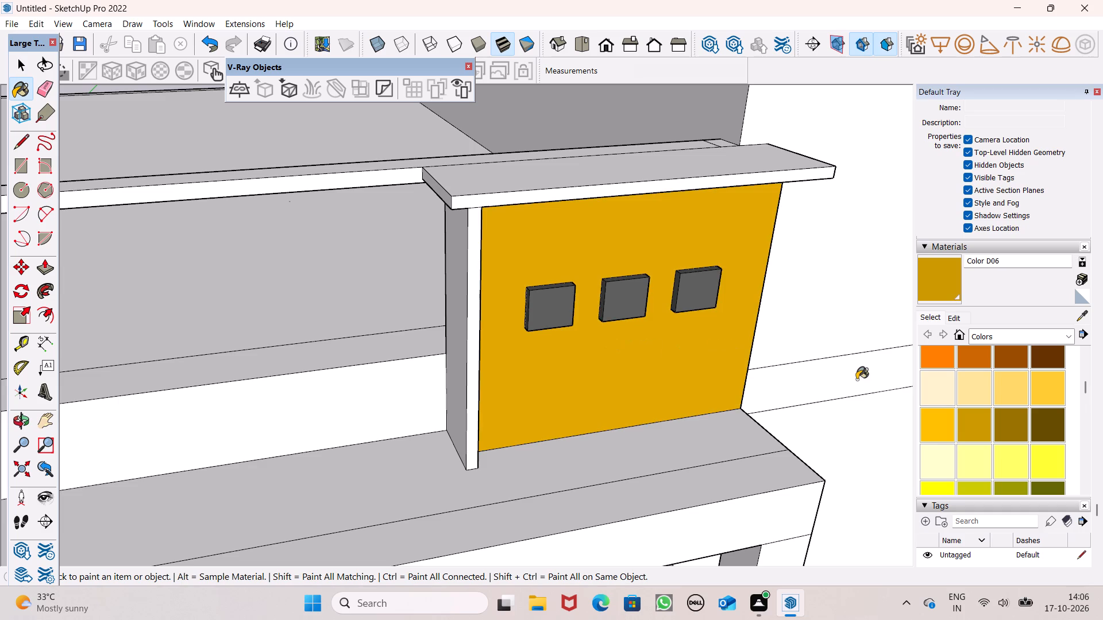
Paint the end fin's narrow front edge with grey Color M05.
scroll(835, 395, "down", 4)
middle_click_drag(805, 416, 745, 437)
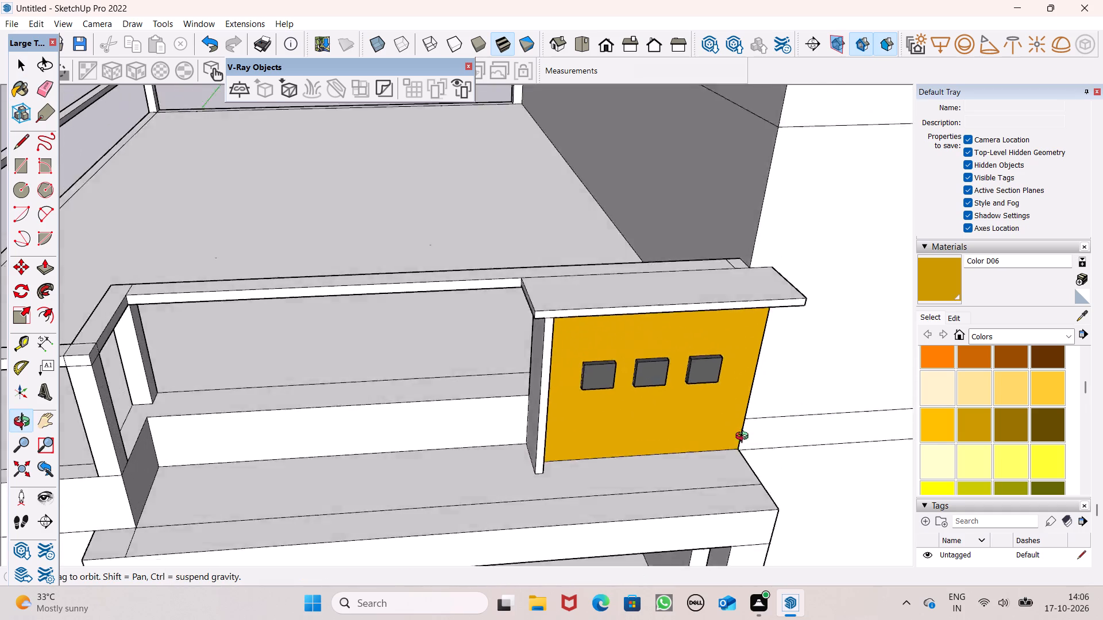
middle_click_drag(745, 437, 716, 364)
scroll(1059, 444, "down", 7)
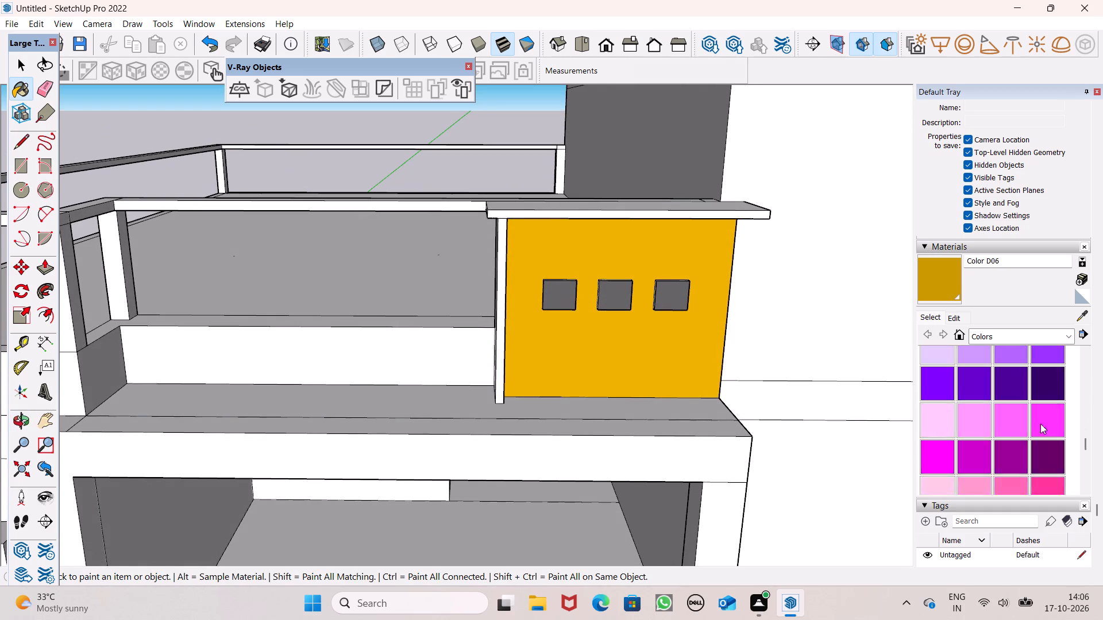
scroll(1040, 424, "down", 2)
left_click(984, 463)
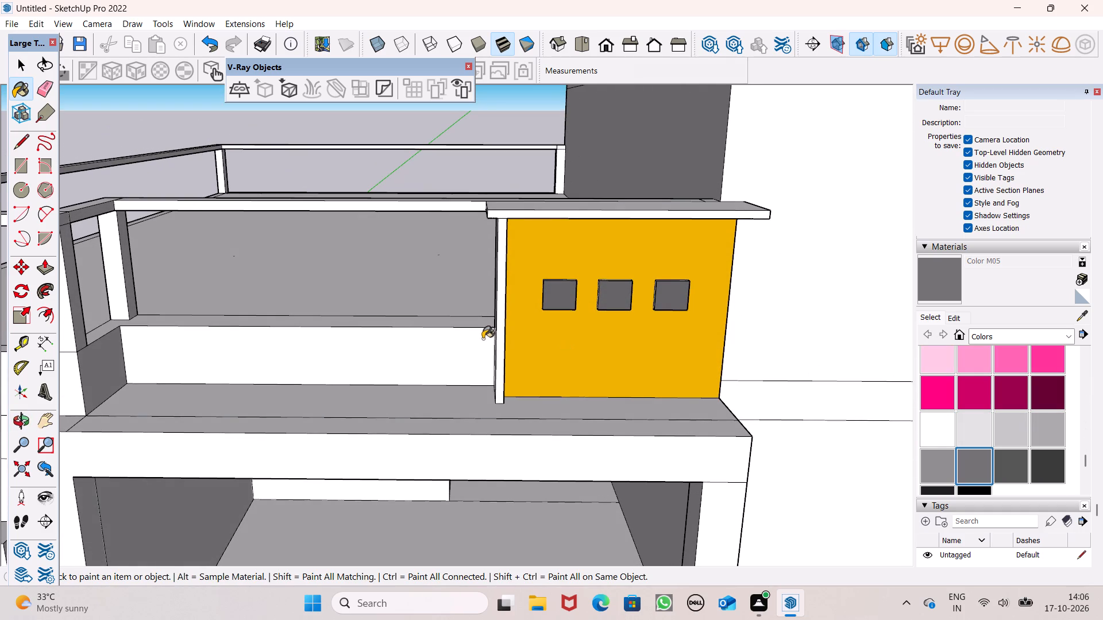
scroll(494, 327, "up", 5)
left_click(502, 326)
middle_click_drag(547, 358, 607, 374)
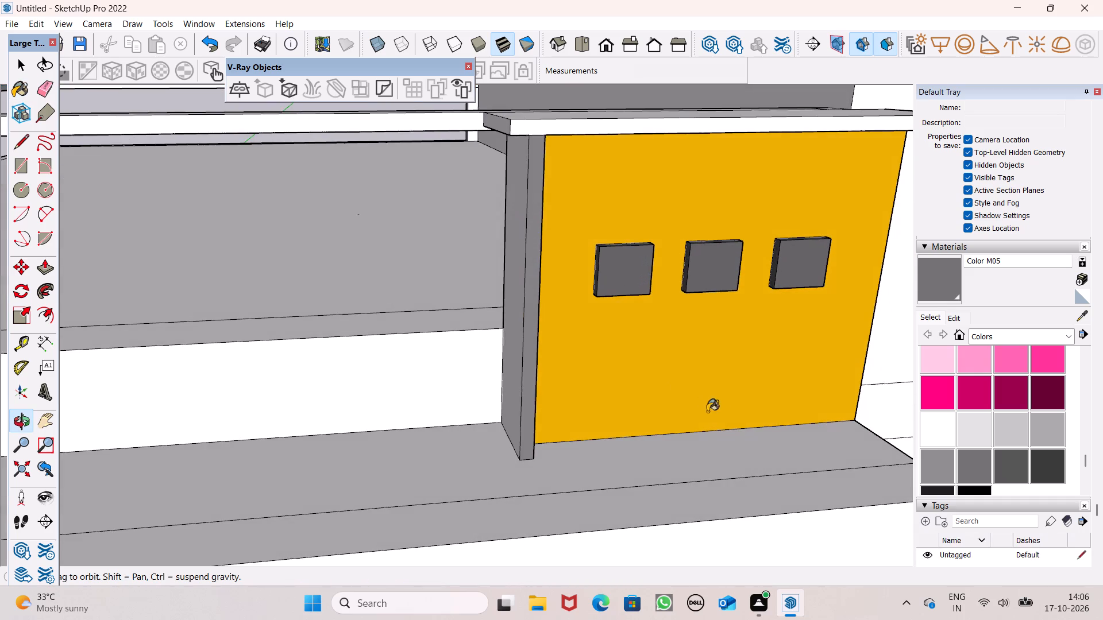
Paint the end fin's narrow front edge and its inner face beside the panel with dark grey Color M06.
left_click(1025, 475)
scroll(636, 311, "up", 4)
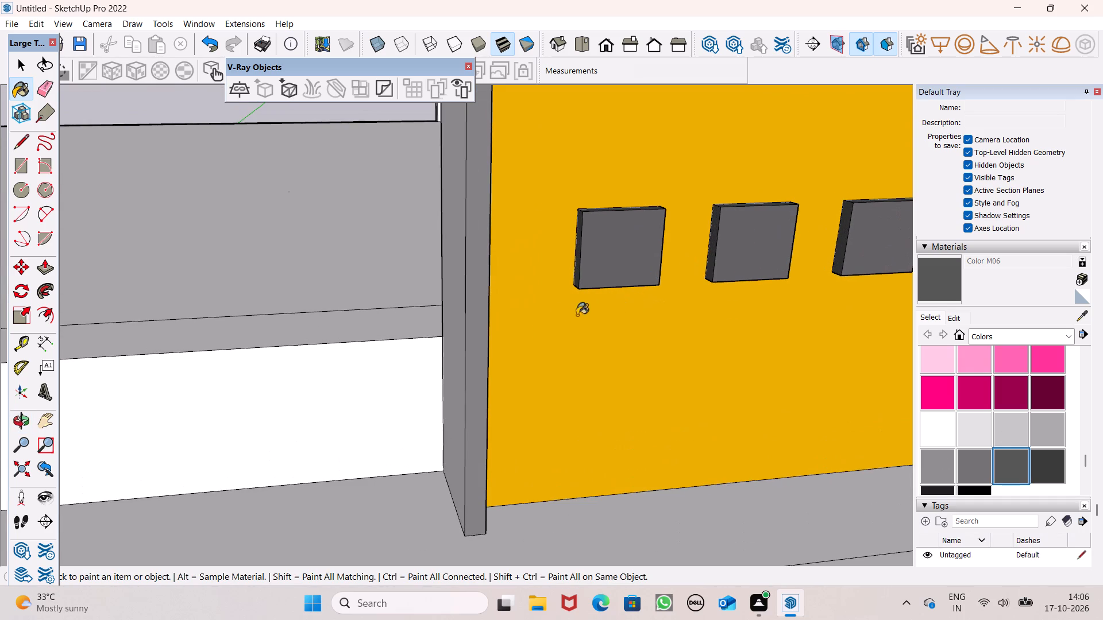
left_click(481, 342)
scroll(511, 301, "down", 5)
middle_click_drag(560, 337, 362, 373)
scroll(365, 378, "up", 1)
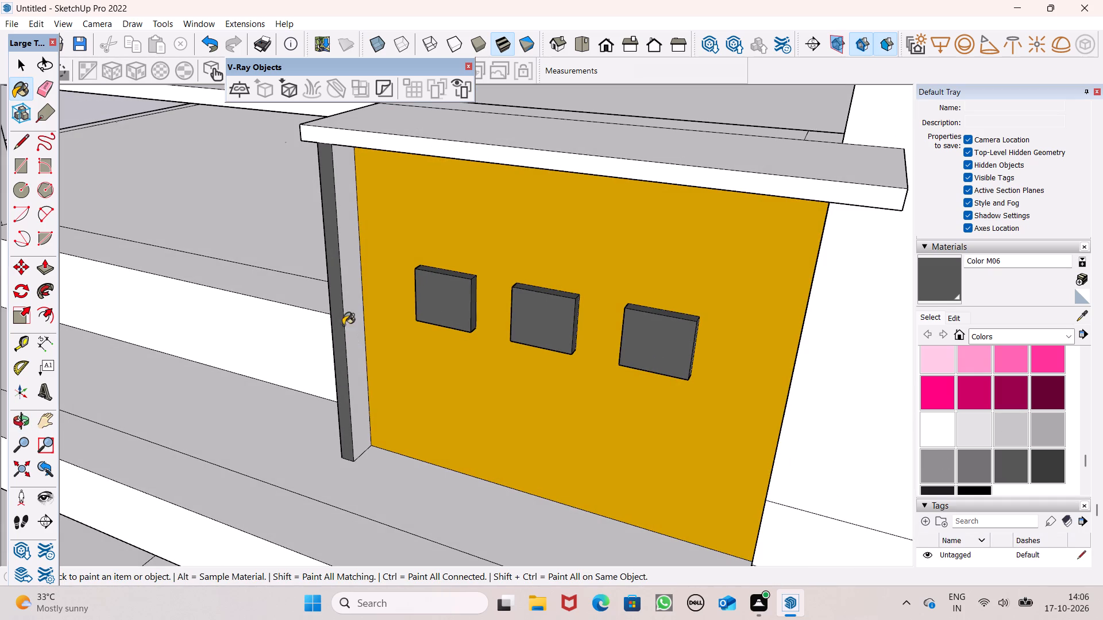
left_click(349, 181)
Paint the ledge's top face, long front edge and tower-side end edge with dark grey Color M06.
middle_click_drag(456, 294, 600, 283)
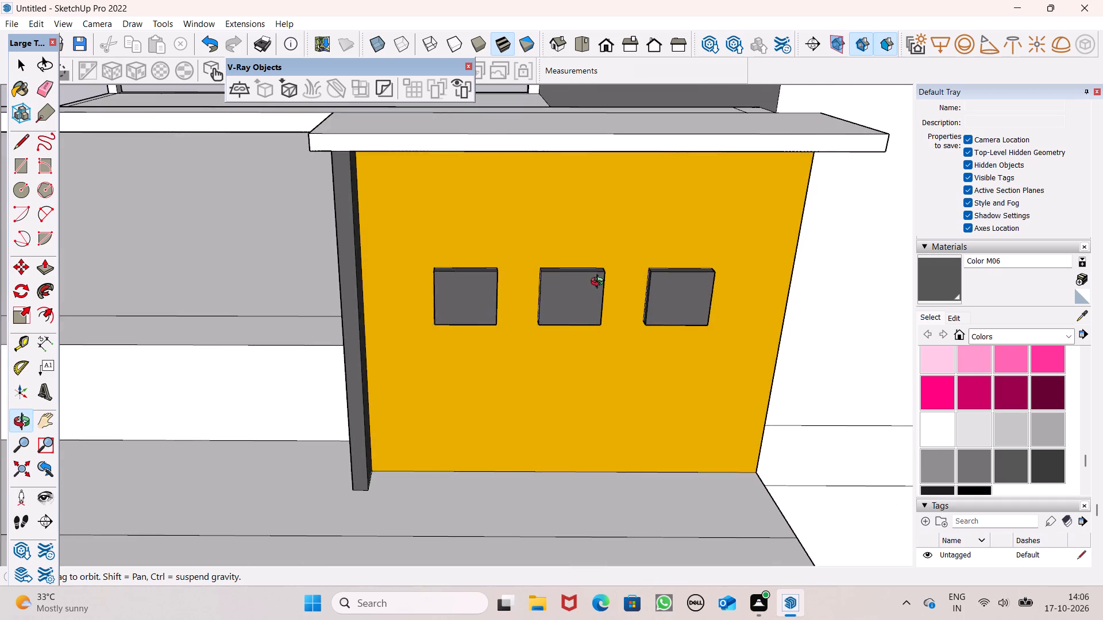
middle_click_drag(600, 283, 637, 394)
scroll(637, 394, "up", 1)
left_click(583, 135)
left_click(591, 172)
scroll(591, 157, "down", 7)
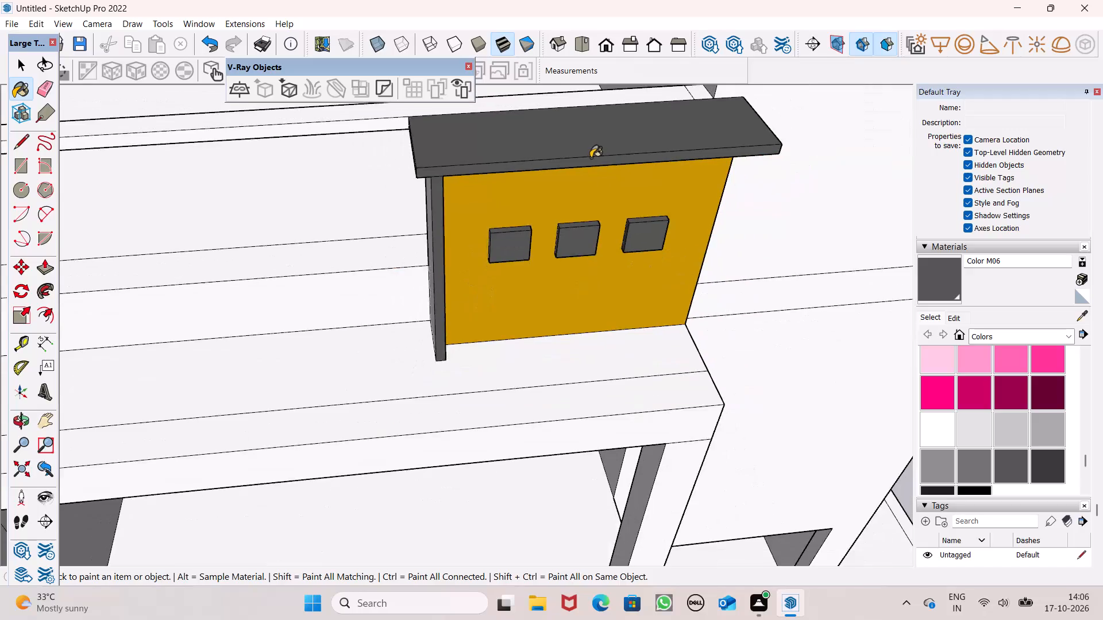
scroll(591, 158, "down", 5)
middle_click_drag(639, 174, 223, 110)
scroll(223, 111, "up", 1)
scroll(489, 170, "up", 3)
left_click(513, 178)
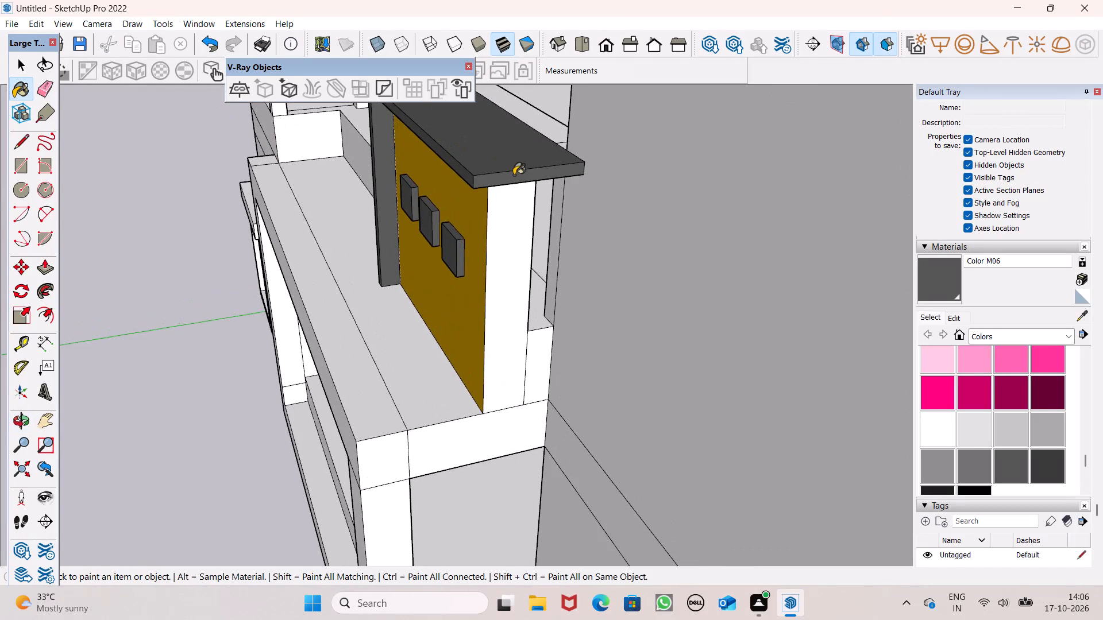
Paint the end fin's outer side face and the ledge's end edge above it with dark grey Color M06.
scroll(507, 155, "down", 3)
middle_click_drag(490, 187, 641, 100)
middle_click_drag(483, 193, 943, 223)
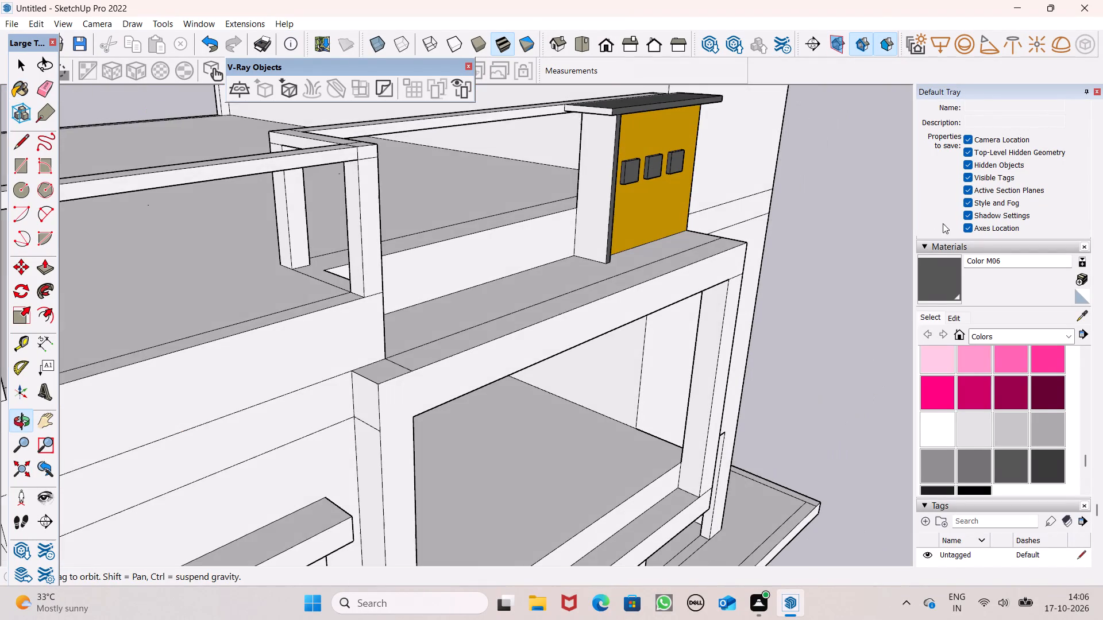
middle_click_drag(943, 223, 943, 232)
left_click(598, 157)
middle_click_drag(599, 168, 703, 150)
scroll(709, 165, "down", 4)
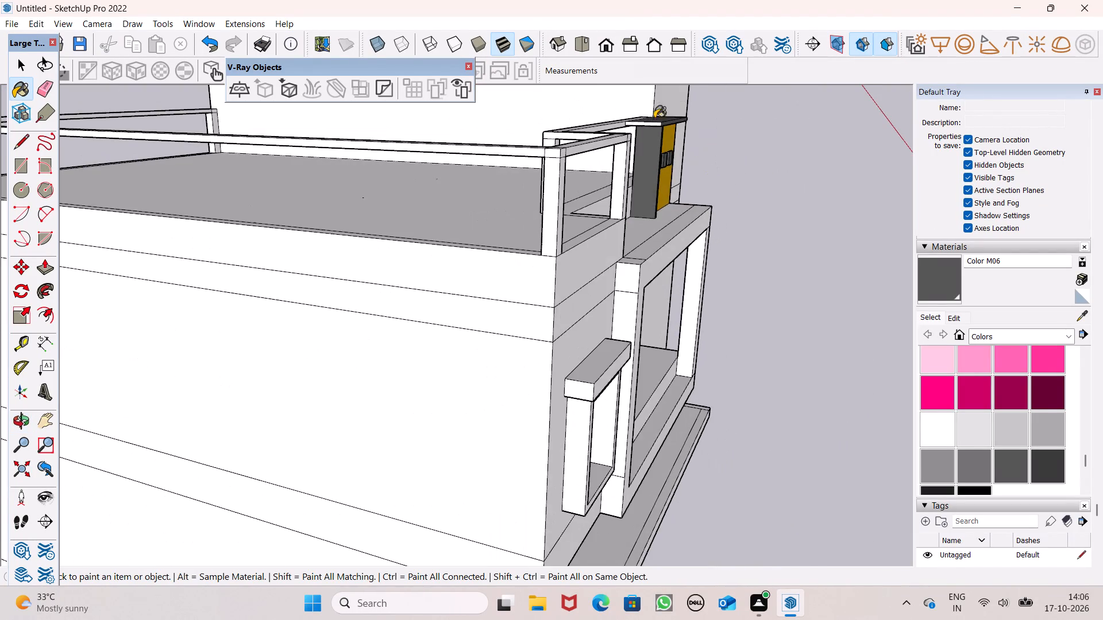
scroll(642, 103, "up", 12)
left_click(643, 200)
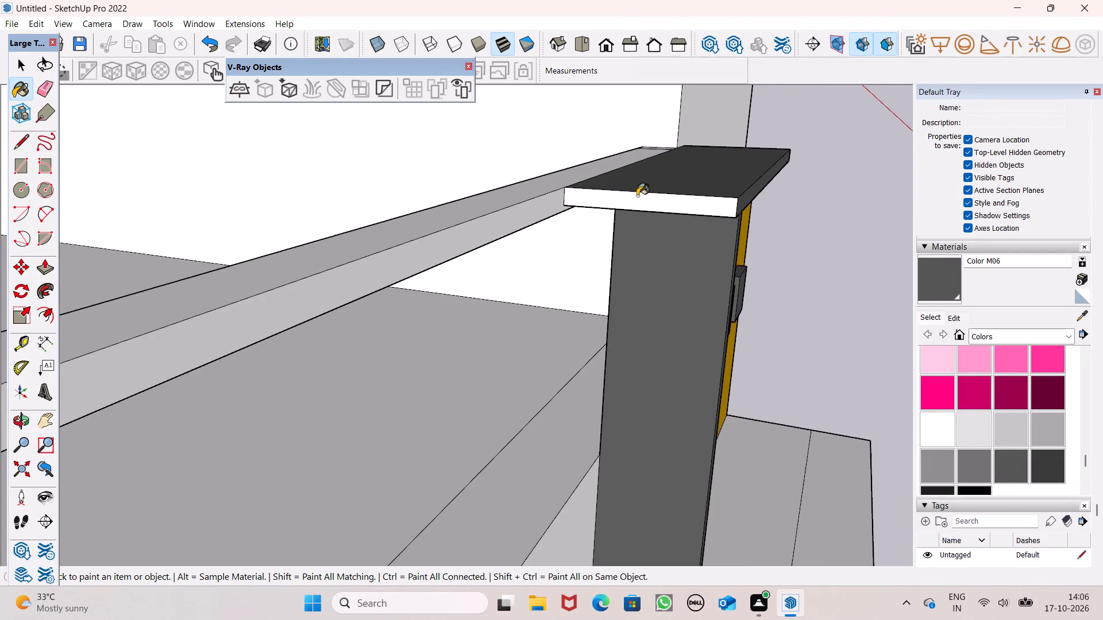
Paint the underside of the ledge in front of the panel with dark grey Color M06.
scroll(627, 173, "down", 6)
middle_click_drag(695, 203, 622, 44)
scroll(661, 82, "up", 4)
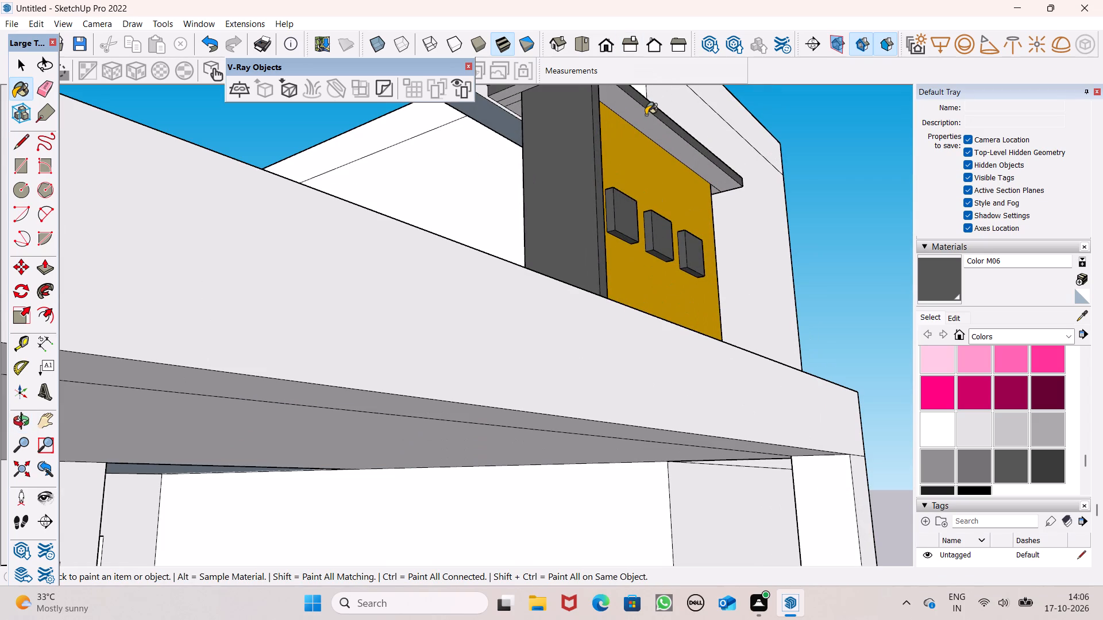
left_click(645, 115)
Erase the stray dividing lines on the ledge's underside beside the top of the end fin.
scroll(655, 134, "down", 7)
middle_click_drag(665, 160, 693, 186)
scroll(638, 130, "up", 4)
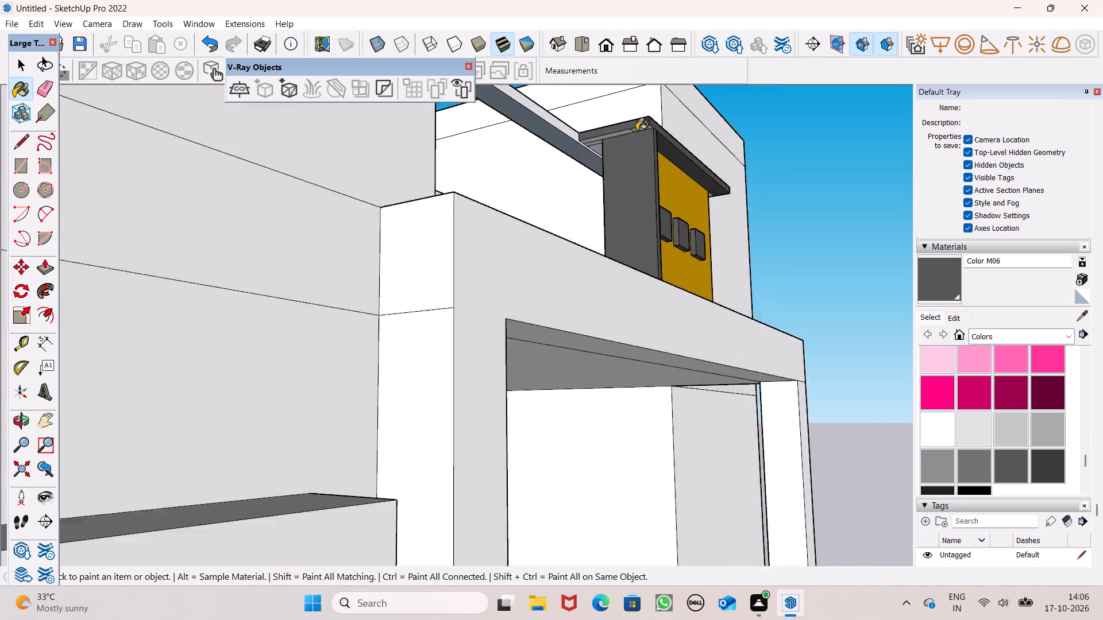
scroll(637, 130, "up", 14)
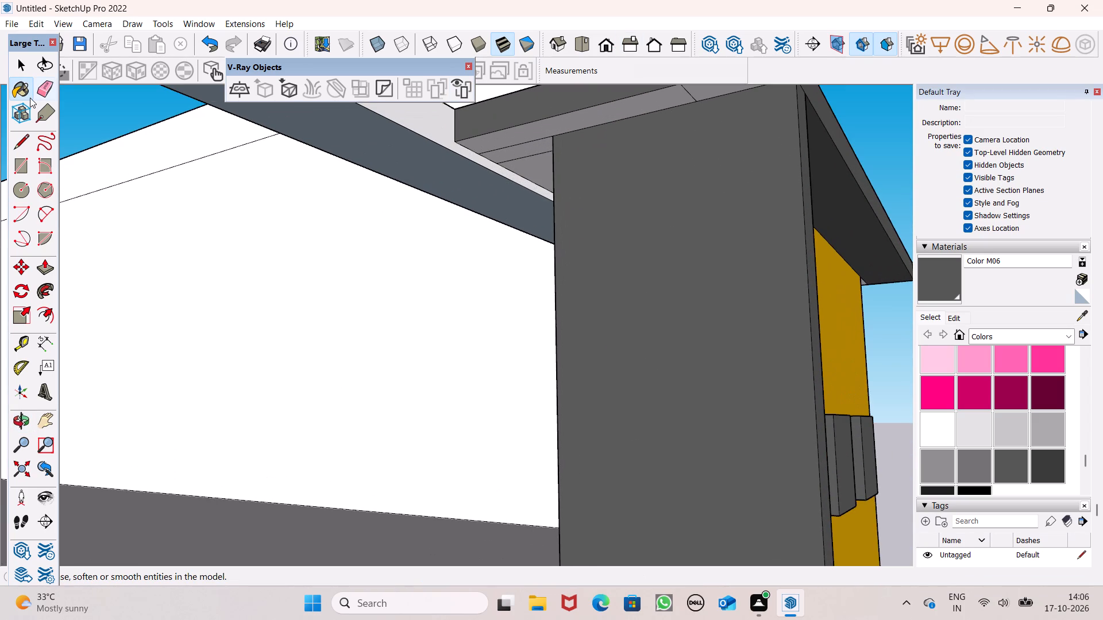
left_click(37, 86)
scroll(435, 204, "down", 1)
scroll(537, 158, "up", 2)
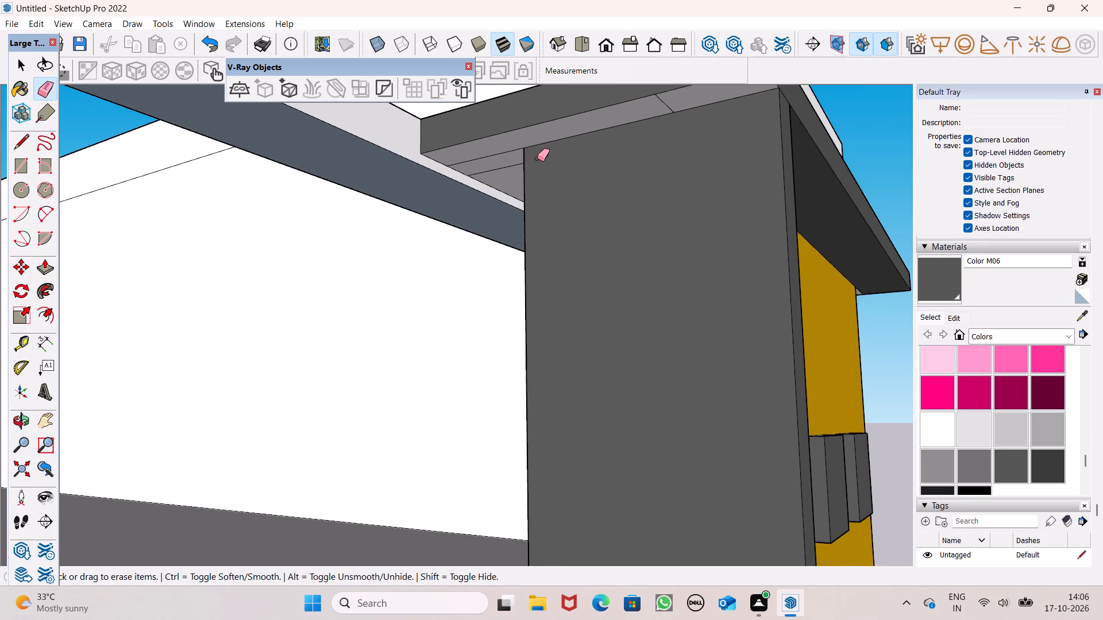
scroll(537, 158, "up", 2)
middle_click_drag(541, 158, 554, 117)
left_click_drag(480, 142, 481, 175)
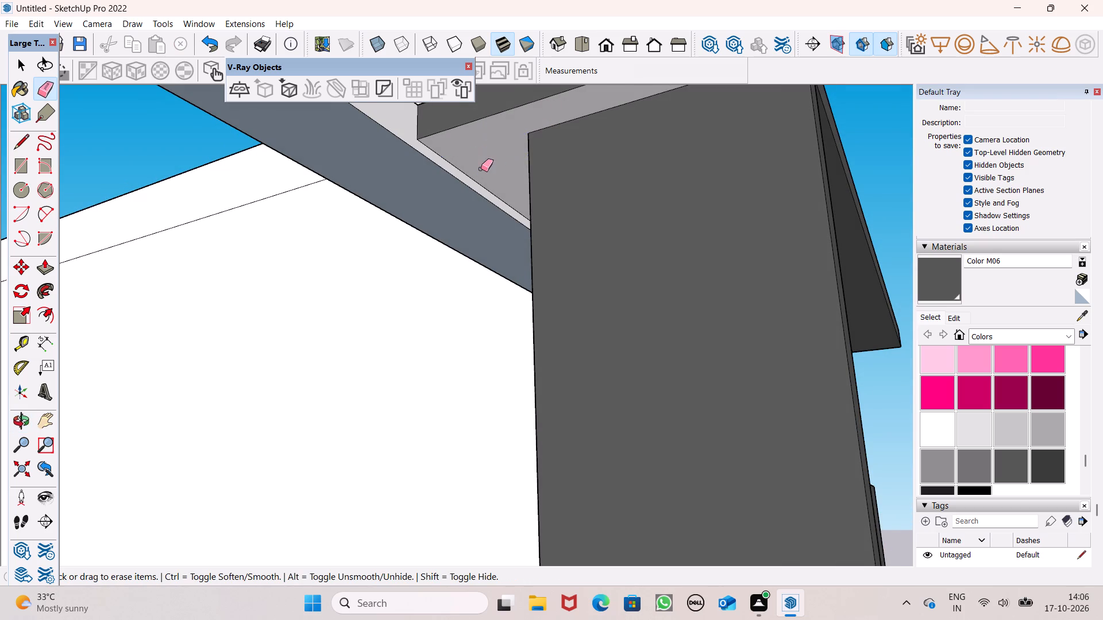
scroll(481, 201, "down", 5)
scroll(608, 173, "up", 6)
left_click(581, 103)
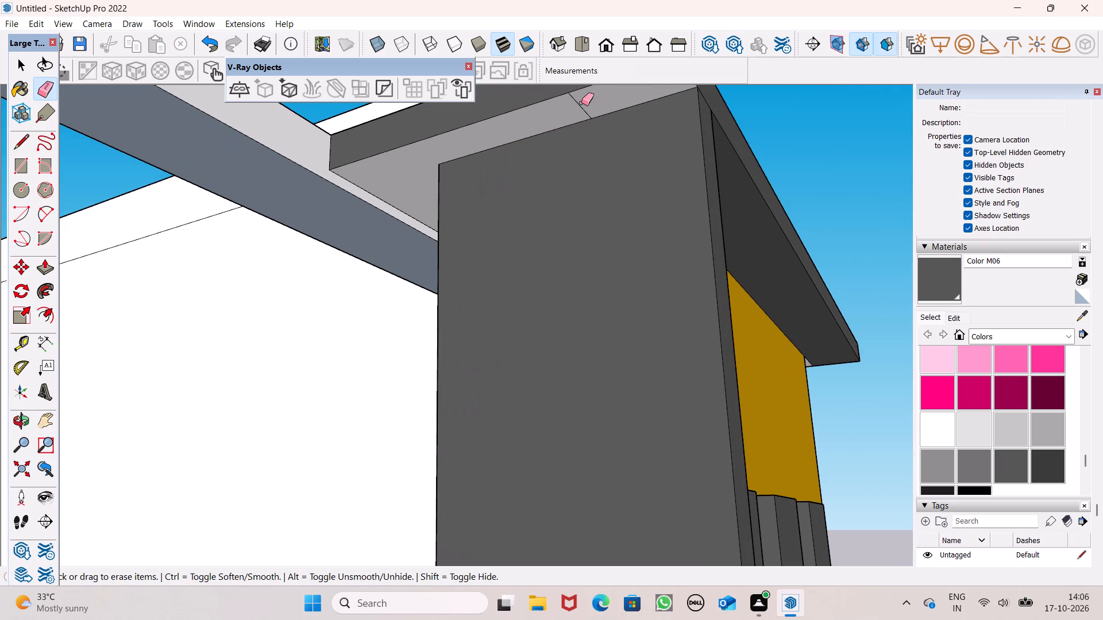
left_click(581, 103)
left_click_drag(574, 114, 588, 113)
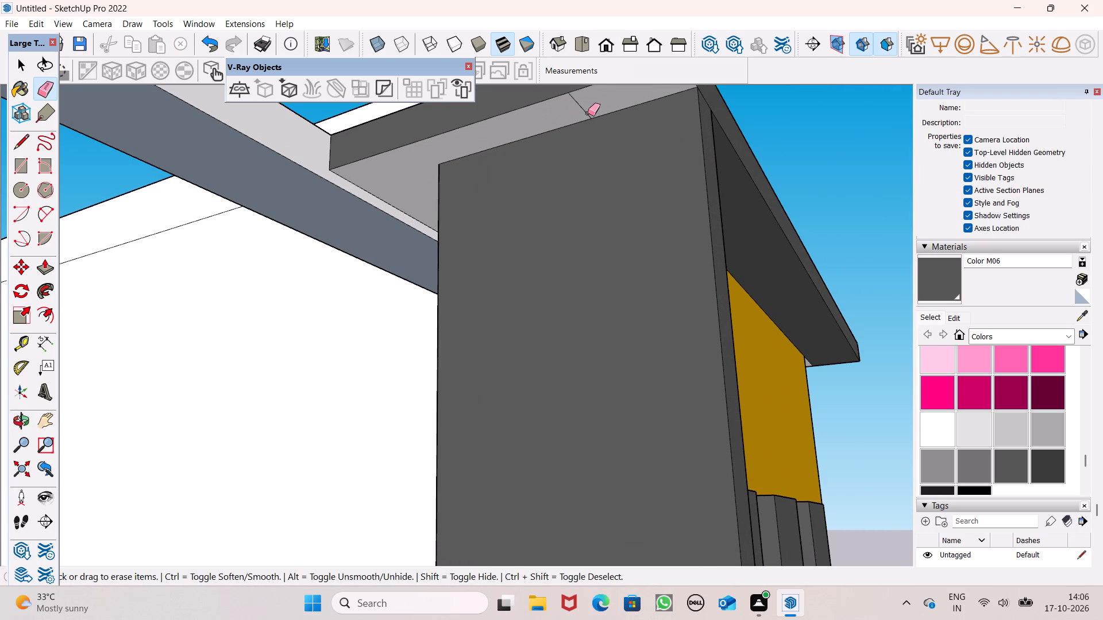
left_click_drag(588, 113, 588, 113)
Paint the remaining light part of the ledge's underside with dark grey Color M06.
scroll(548, 158, "down", 4)
middle_click_drag(479, 207, 530, 191)
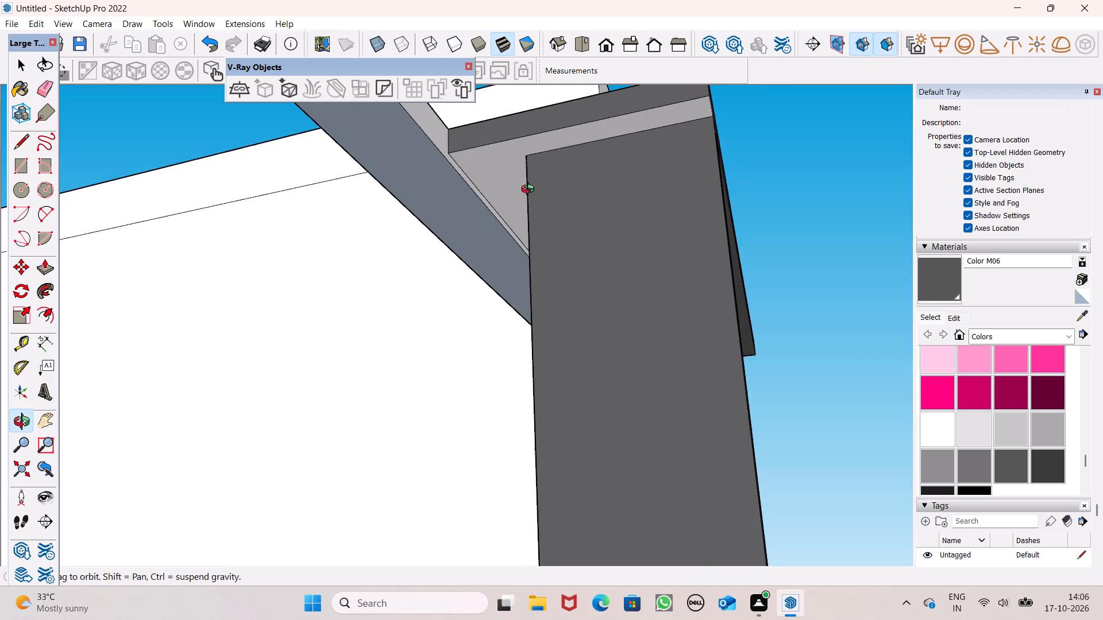
middle_click_drag(530, 191, 64, 288)
scroll(612, 144, "down", 4)
middle_click_drag(670, 165, 510, 117)
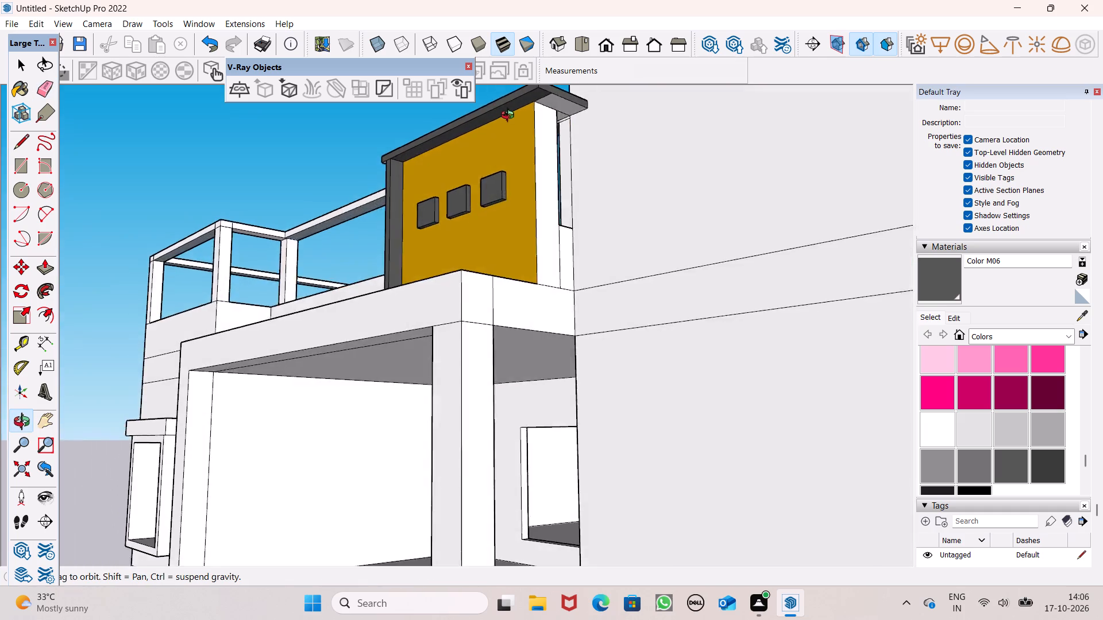
middle_click_drag(510, 117, 497, 109)
scroll(564, 100, "up", 10)
middle_click_drag(559, 114, 490, 144)
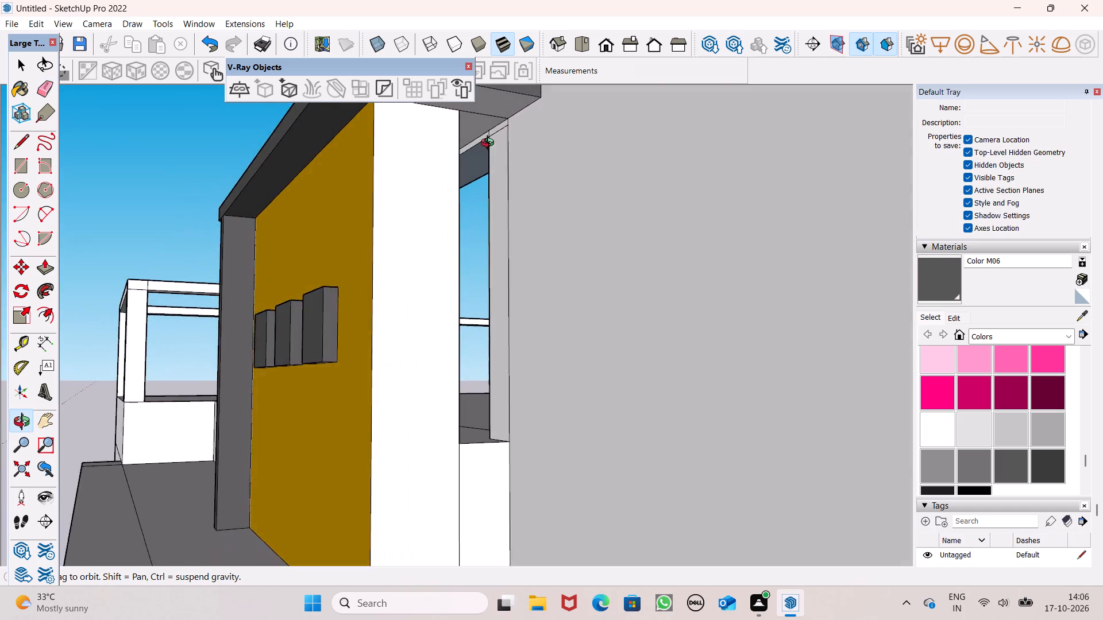
middle_click_drag(490, 144, 471, 130)
left_click(458, 105)
left_click(935, 283)
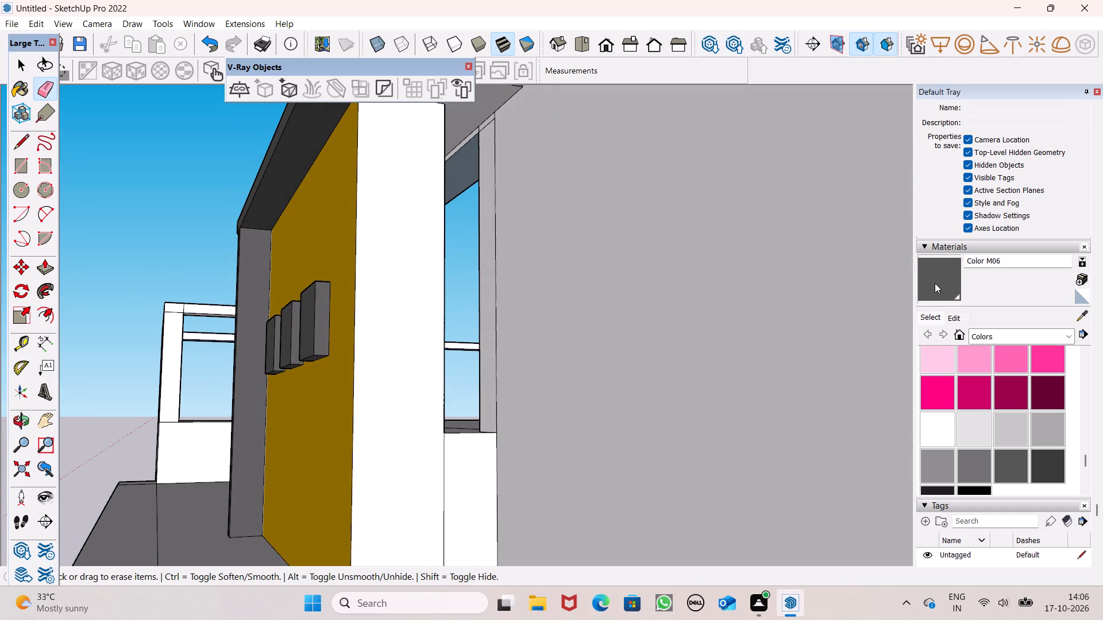
scroll(920, 288, "down", 7)
left_click(510, 132)
Examine the painted panel, ledge and end fin from the front, above and behind for unpainted faces.
middle_click_drag(475, 240, 901, 275)
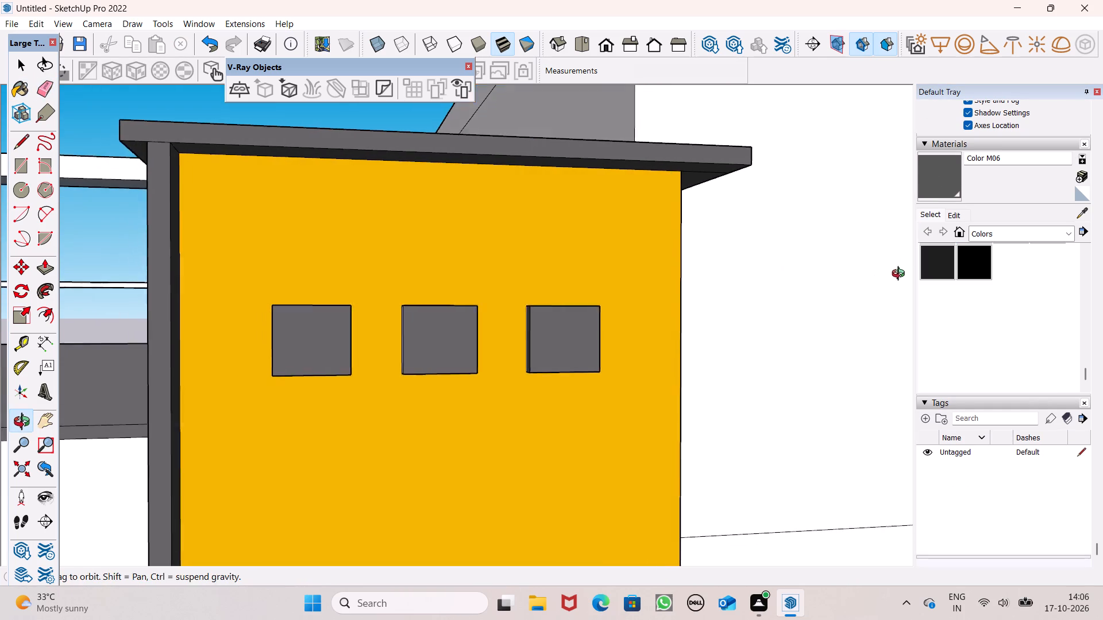
middle_click_drag(901, 275, 899, 277)
scroll(695, 195, "down", 4)
middle_click_drag(337, 201, 685, 168)
scroll(662, 203, "down", 15)
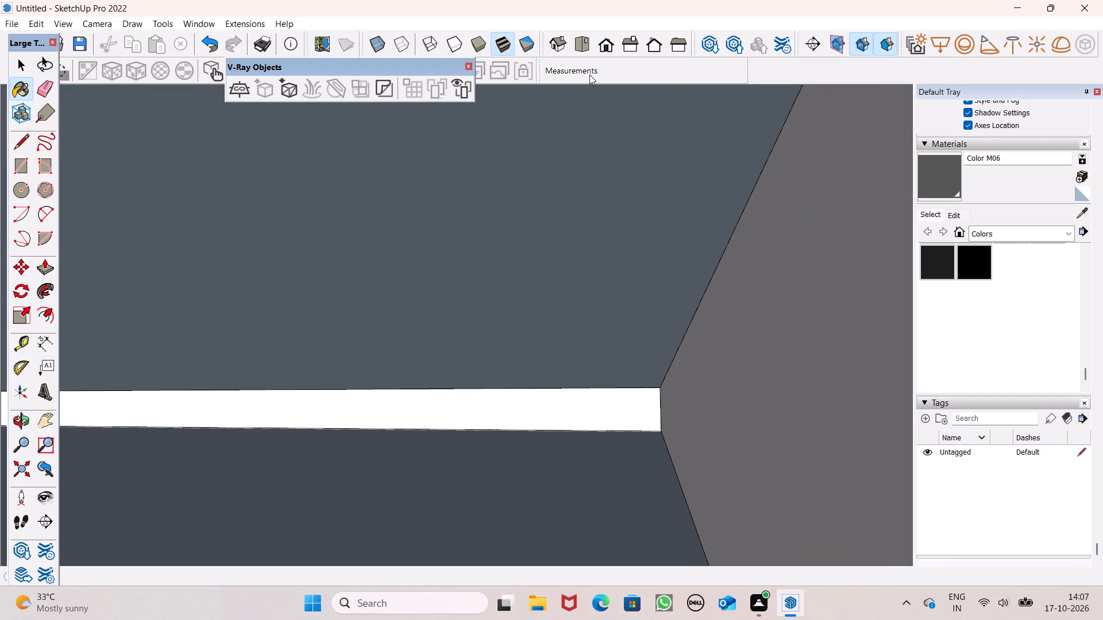
left_click(603, 48)
scroll(610, 176, "down", 6)
middle_click_drag(597, 234, 804, 405)
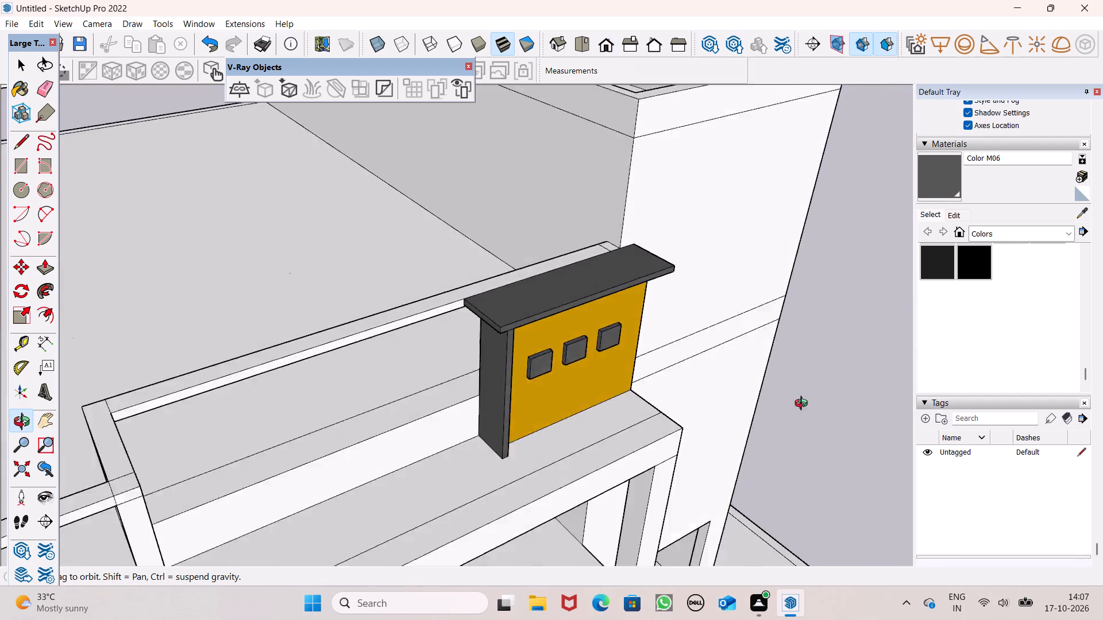
middle_click_drag(804, 405, 959, 254)
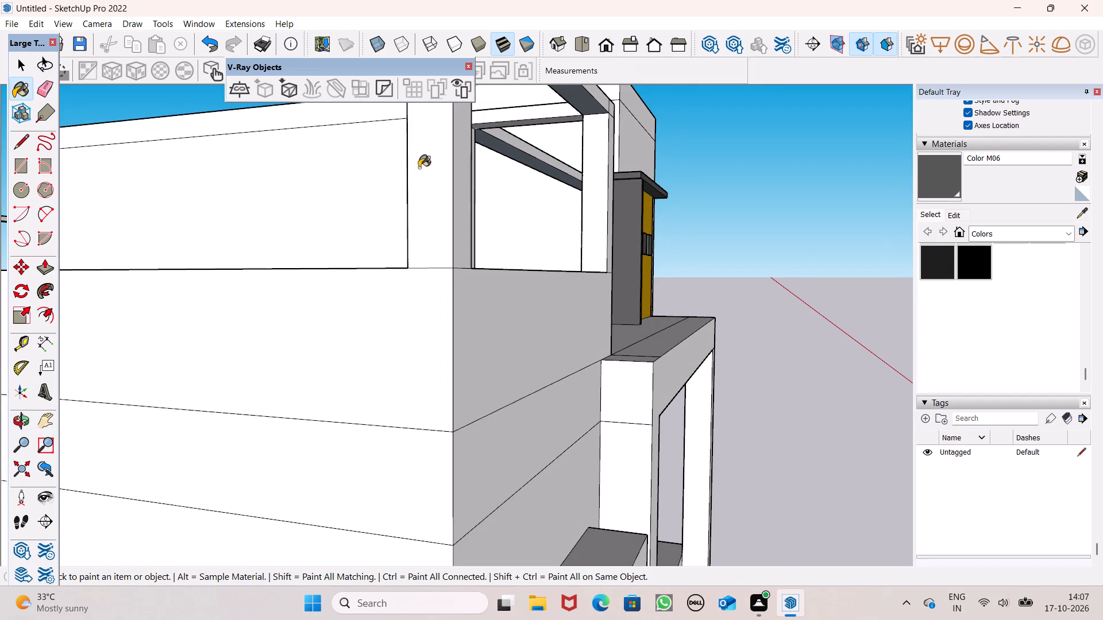
middle_click_drag(476, 213, 600, 218)
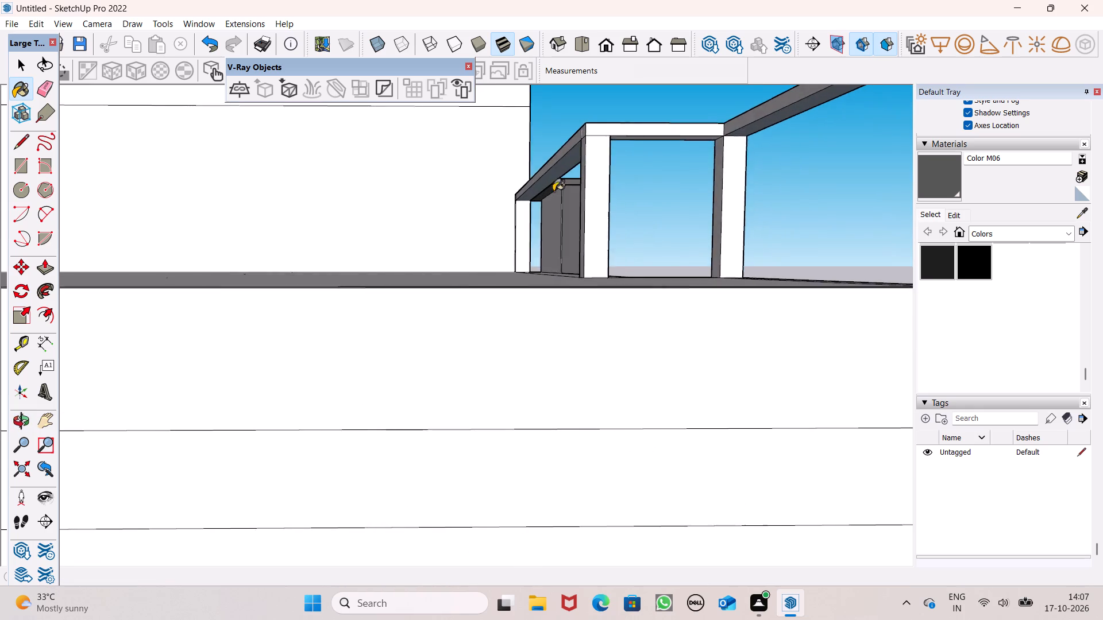
scroll(546, 184, "up", 14)
middle_click_drag(549, 210, 478, 212)
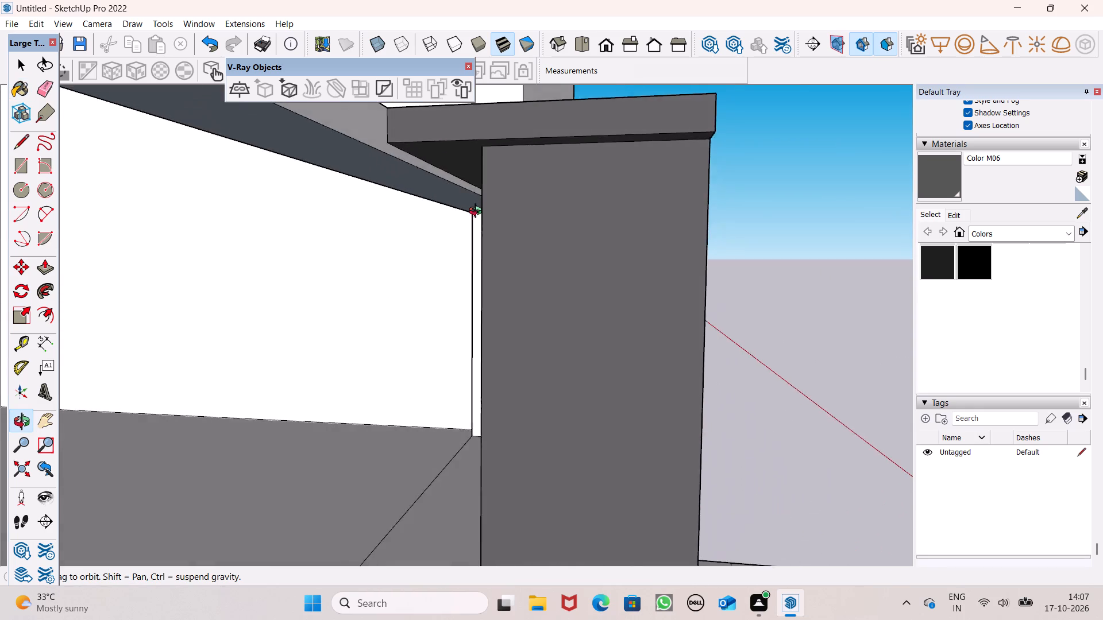
middle_click_drag(478, 212, 499, 319)
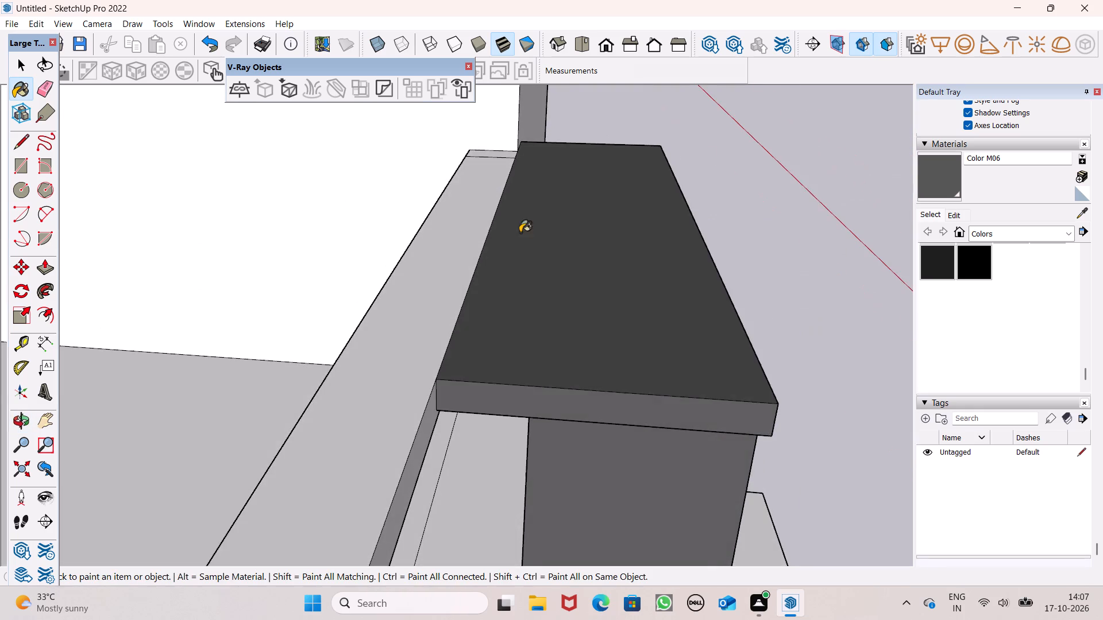
Paint the unpainted side face of the porch-roof panel, next to the tower, with mustard Color D06.
scroll(558, 172, "down", 3)
middle_click_drag(558, 183, 646, 37)
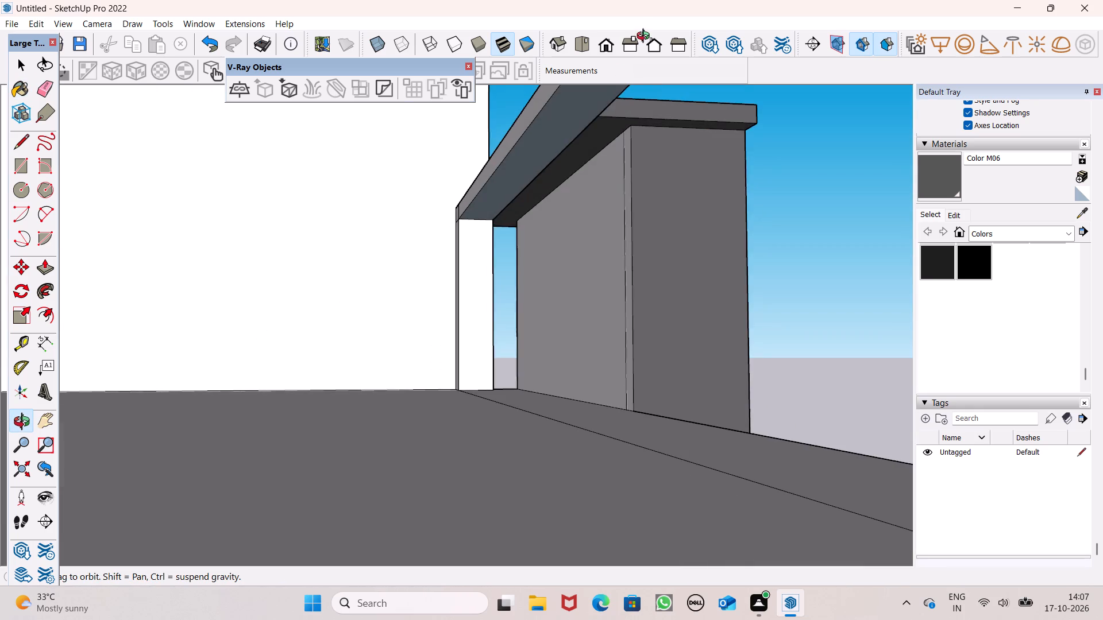
middle_click_drag(646, 37, 456, 99)
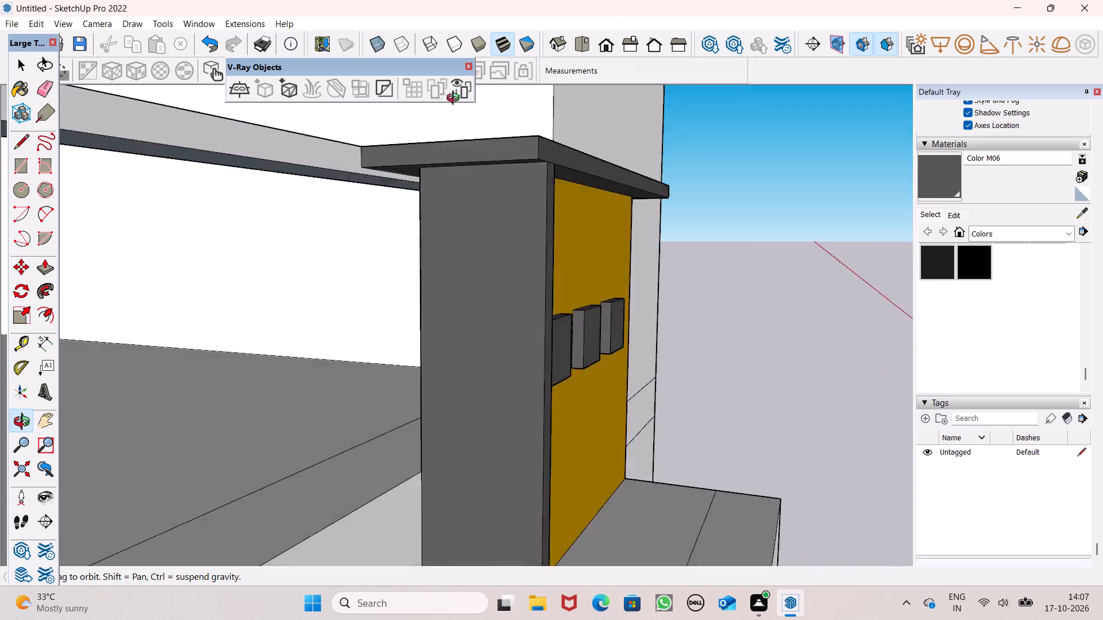
middle_click_drag(456, 99, 429, 142)
scroll(560, 201, "down", 2)
middle_click_drag(672, 233, 377, 187)
scroll(433, 137, "down", 5)
middle_click_drag(453, 177, 351, 113)
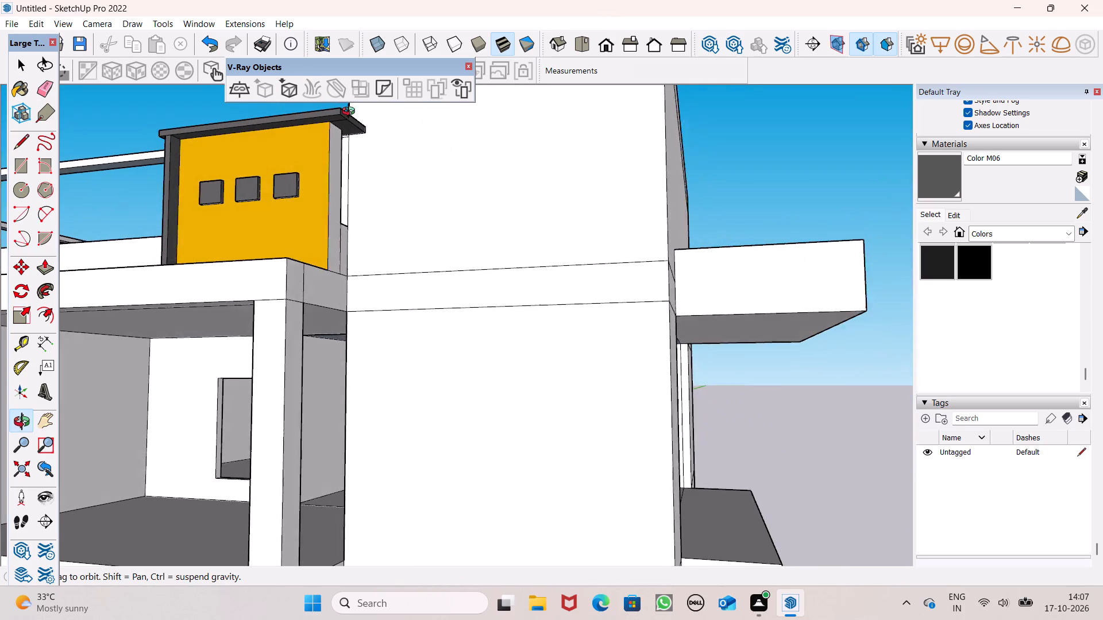
middle_click_drag(351, 113, 355, 113)
scroll(963, 328, "up", 3)
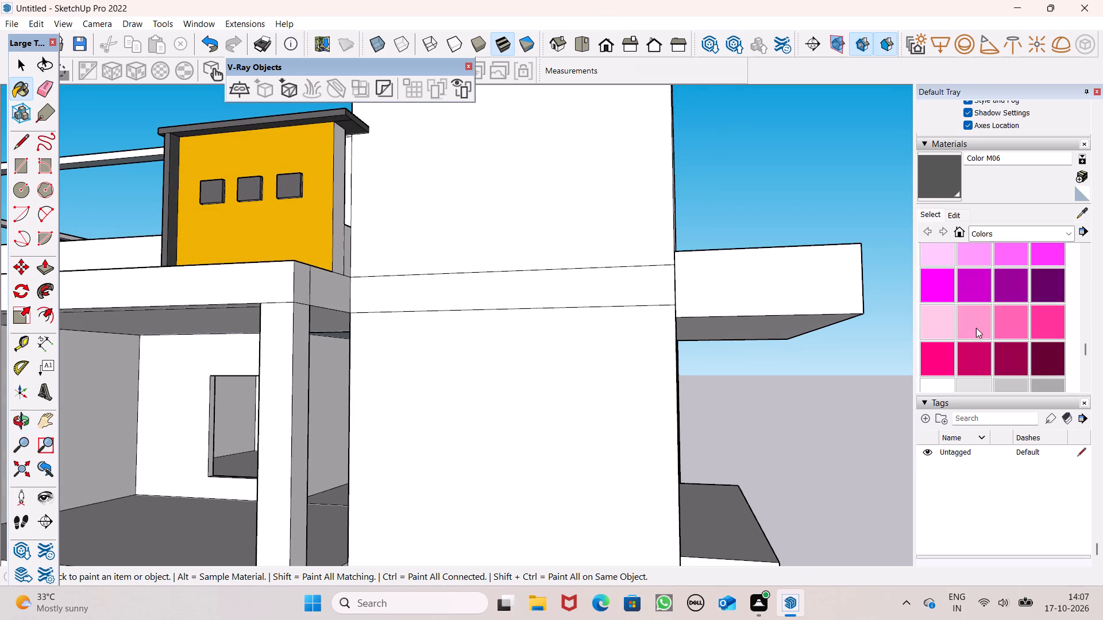
scroll(976, 328, "up", 6)
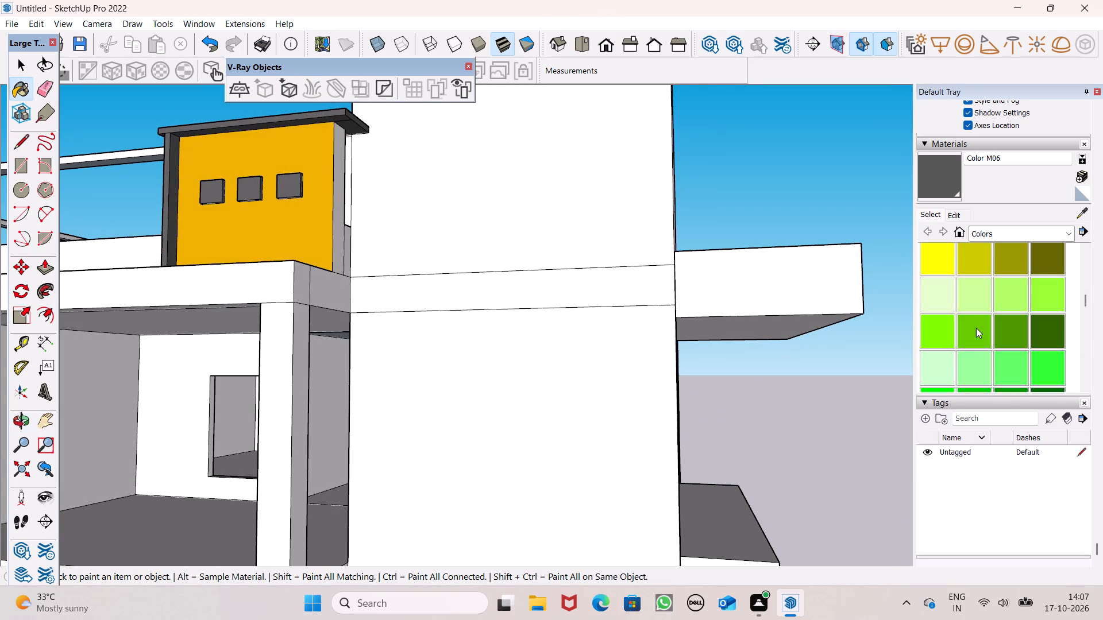
scroll(969, 312, "up", 2)
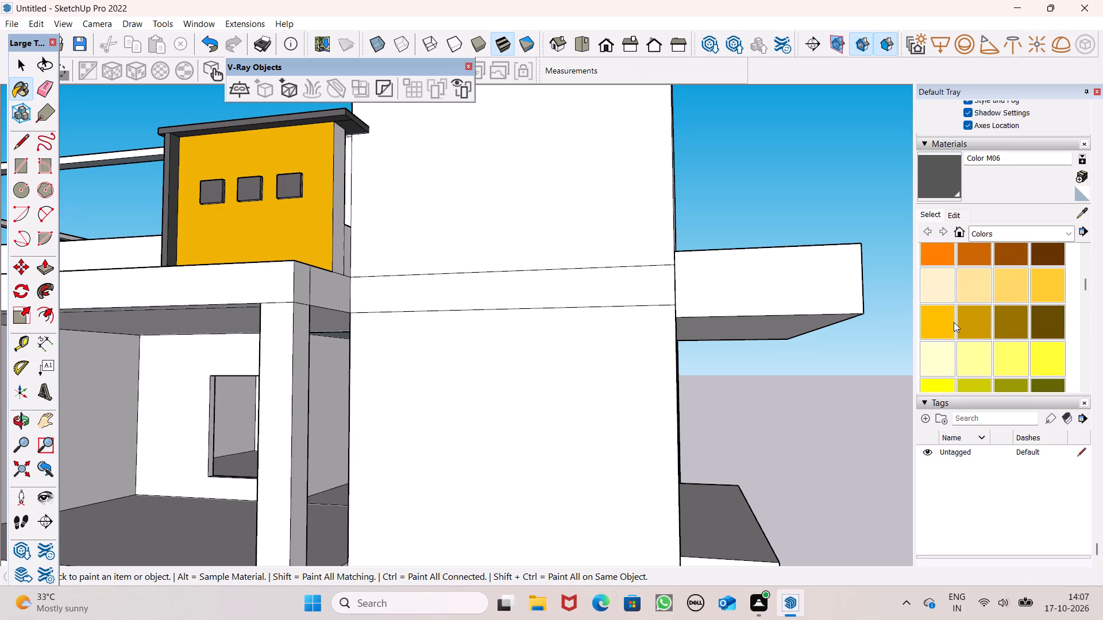
scroll(954, 322, "down", 1)
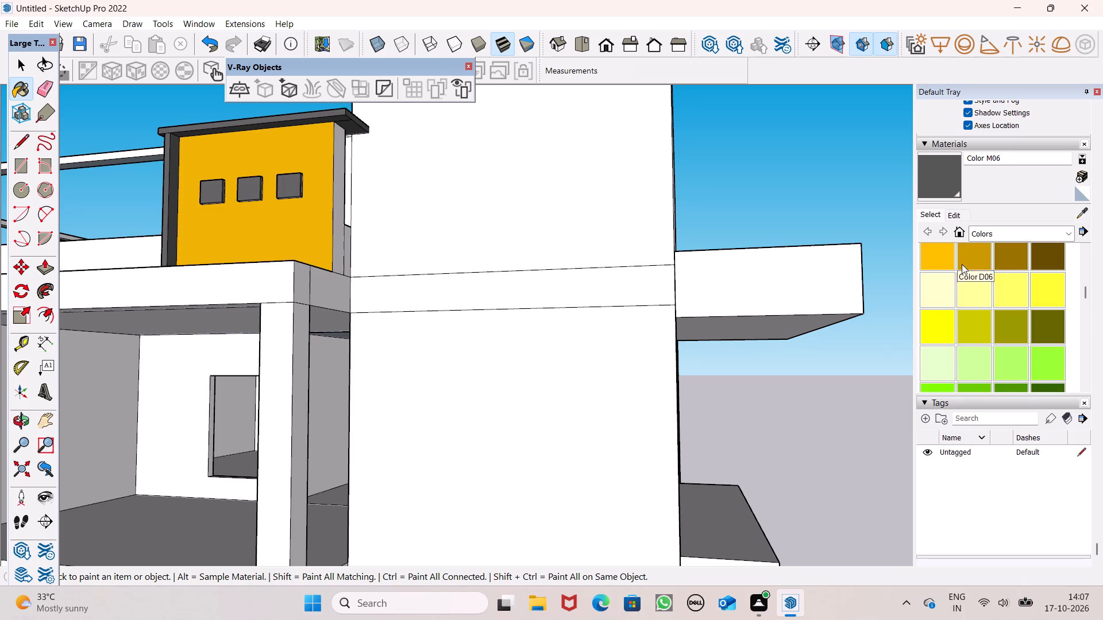
left_click(971, 262)
scroll(478, 175, "down", 4)
middle_click_drag(480, 189, 495, 222)
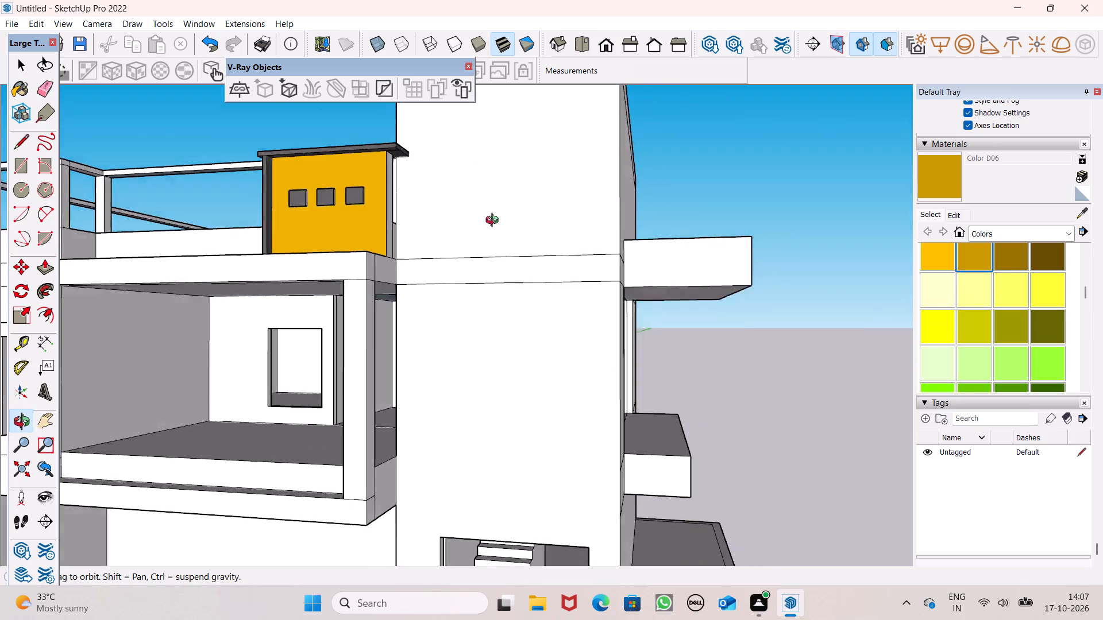
middle_click_drag(495, 222, 356, 301)
scroll(387, 303, "up", 1)
scroll(451, 204, "down", 6)
scroll(534, 177, "down", 5)
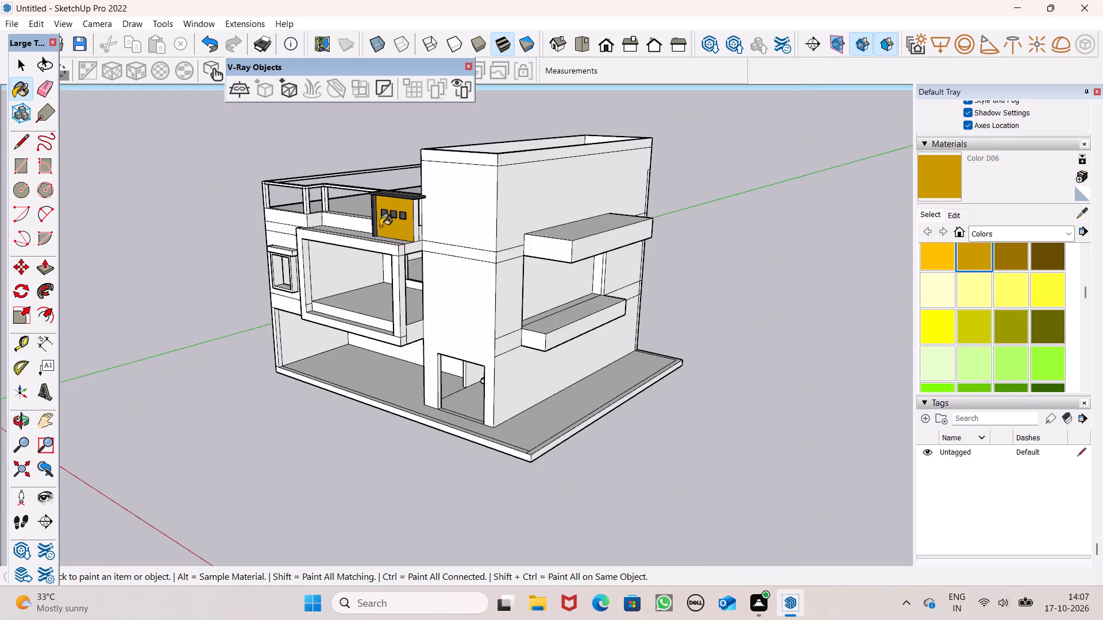
scroll(383, 224, "up", 6)
scroll(462, 204, "up", 7)
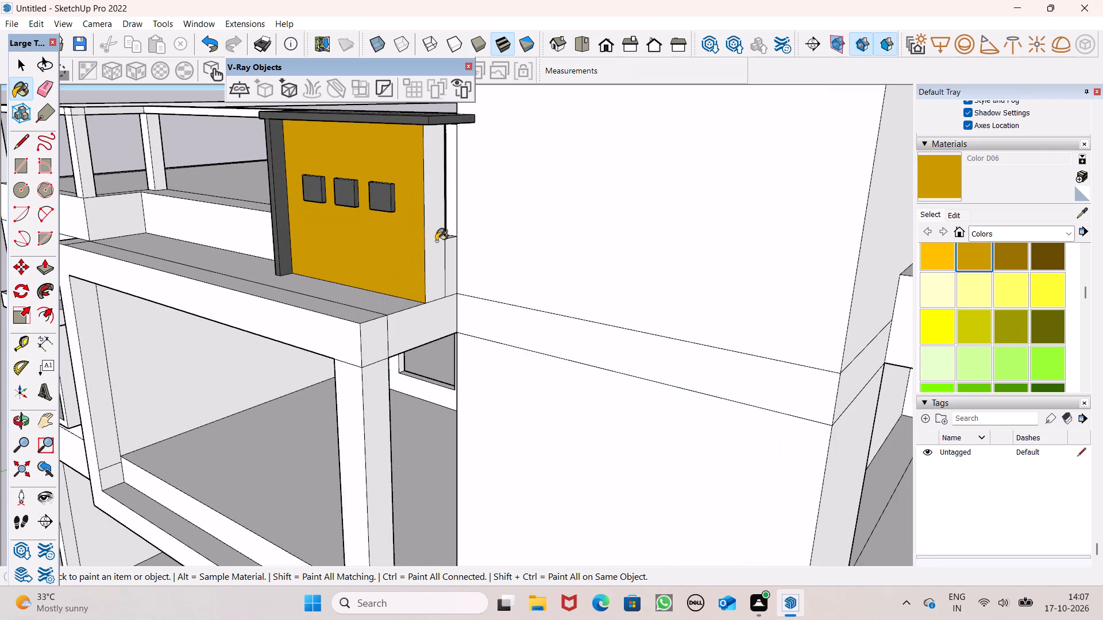
left_click(436, 241)
middle_click_drag(436, 247, 401, 175)
scroll(456, 261, "down", 6)
scroll(405, 175, "up", 1)
middle_click_drag(404, 174, 585, 281)
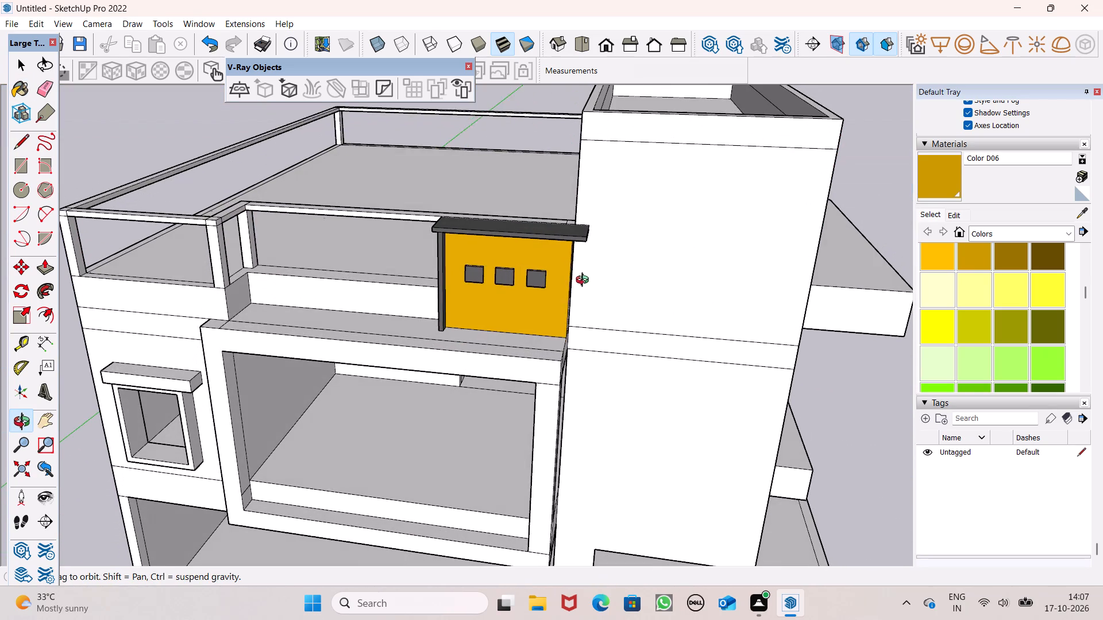
middle_click_drag(585, 281, 585, 281)
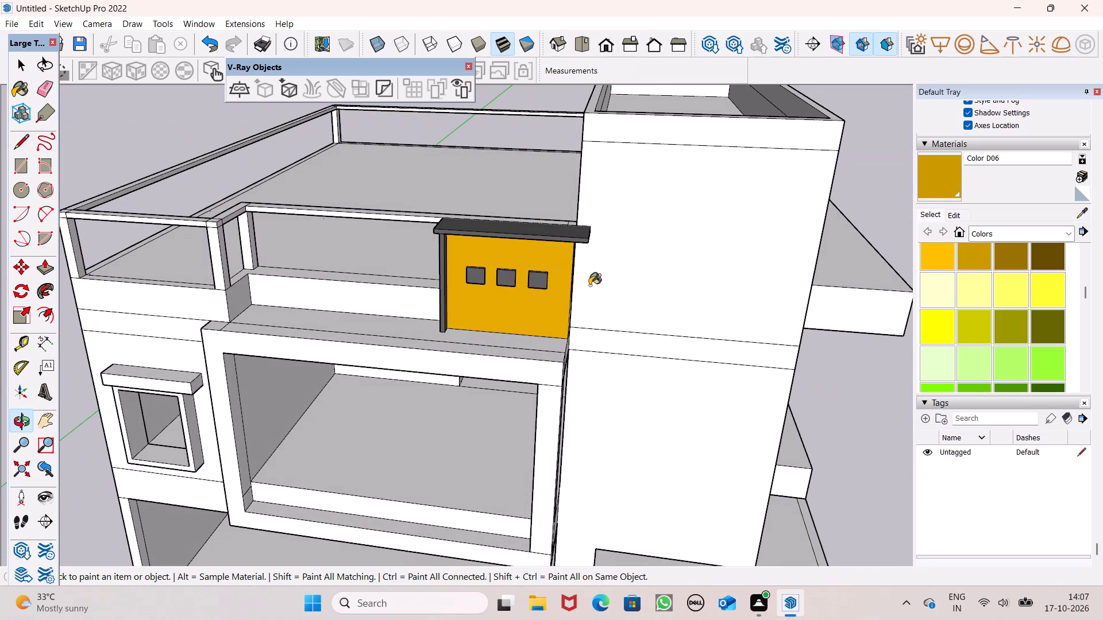
key("space")
Examine the whole building from the front, sides and rear, including the roof terrace railing.
scroll(600, 290, "down", 3)
middle_click_drag(604, 290, 431, 309)
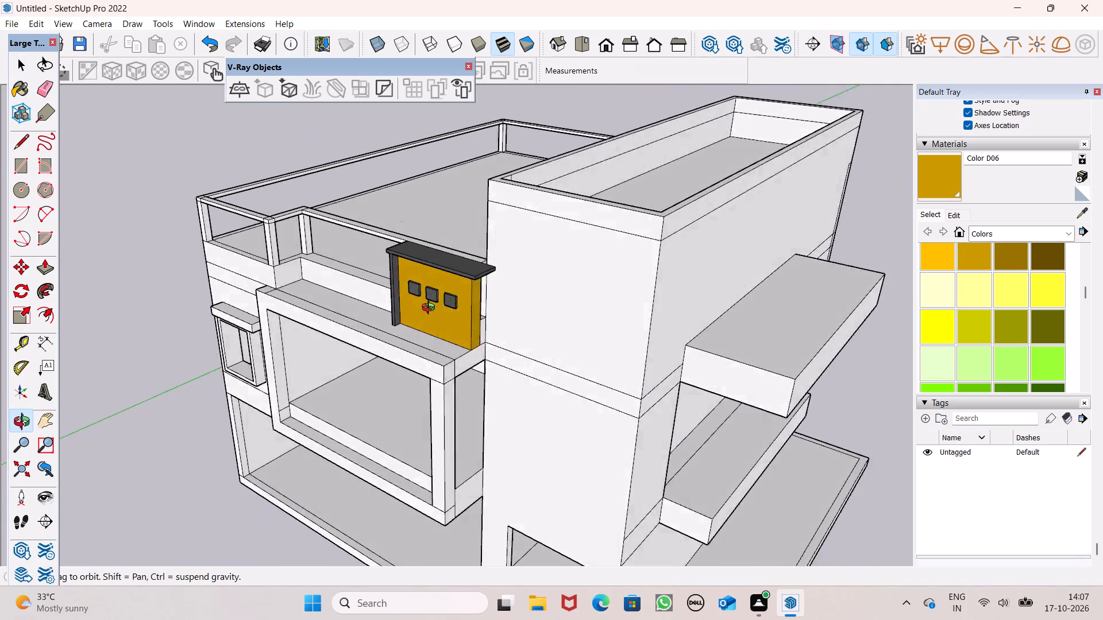
middle_click_drag(431, 309, 646, 281)
scroll(655, 236, "down", 3)
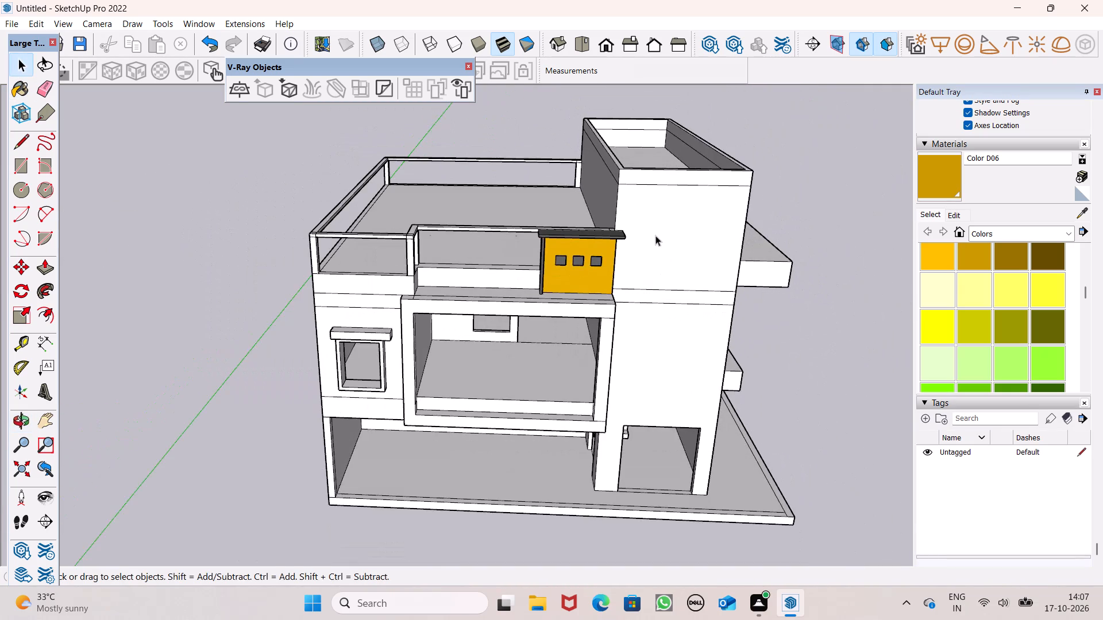
scroll(655, 235, "down", 6)
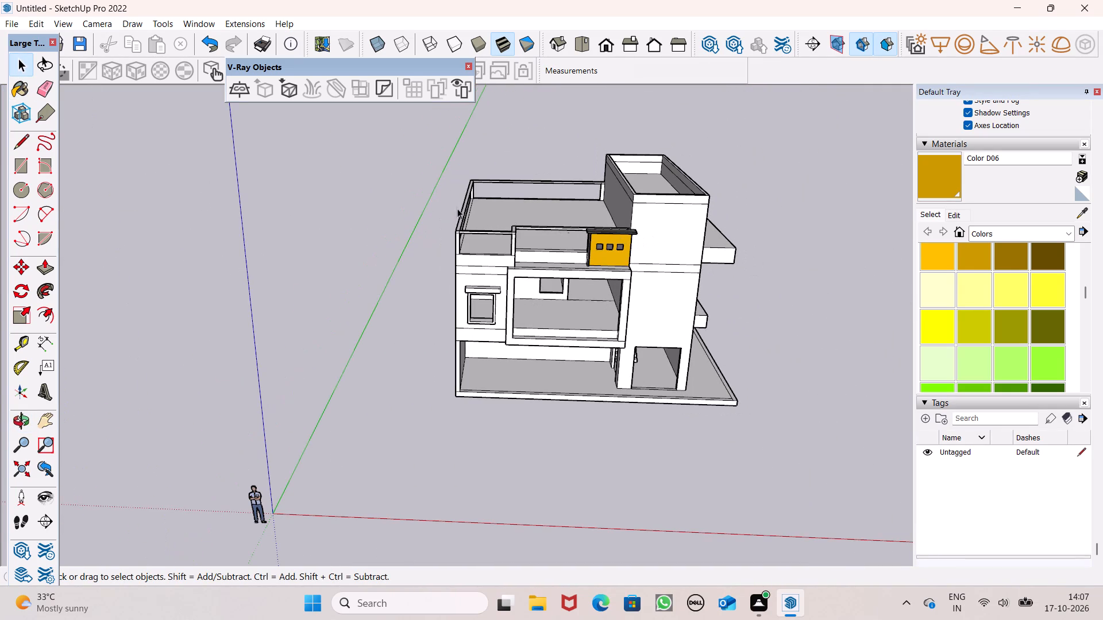
middle_click_drag(490, 205, 965, 128)
scroll(519, 221, "down", 4)
middle_click_drag(515, 239, 570, 259)
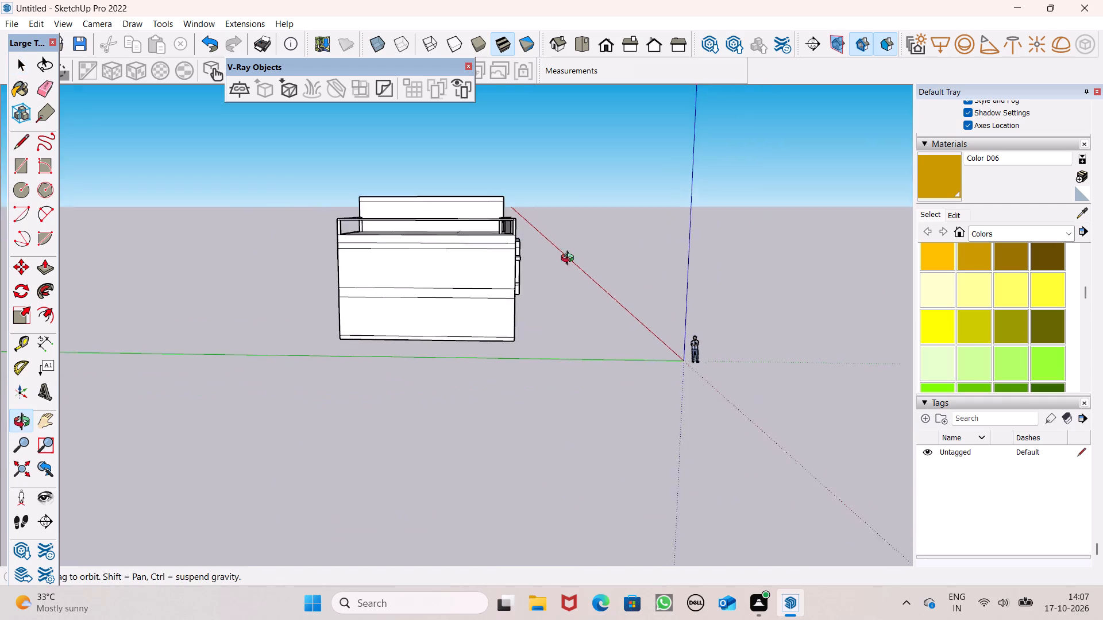
middle_click_drag(570, 259, 956, 243)
scroll(404, 212, "up", 7)
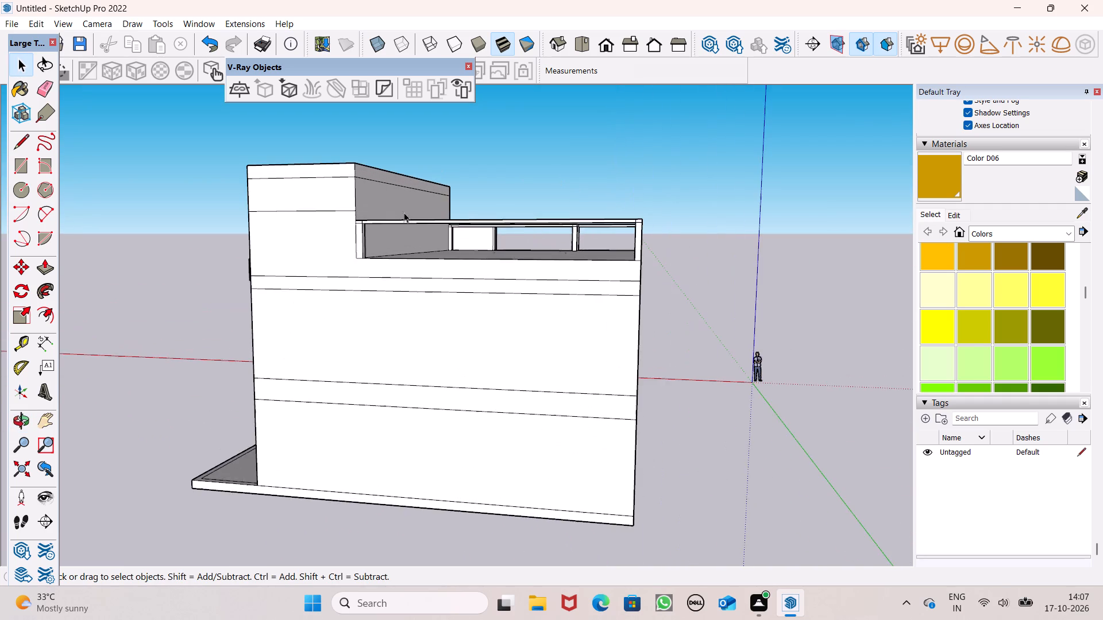
scroll(496, 183, "down", 4)
middle_click_drag(516, 229, 435, 242)
scroll(410, 150, "down", 3)
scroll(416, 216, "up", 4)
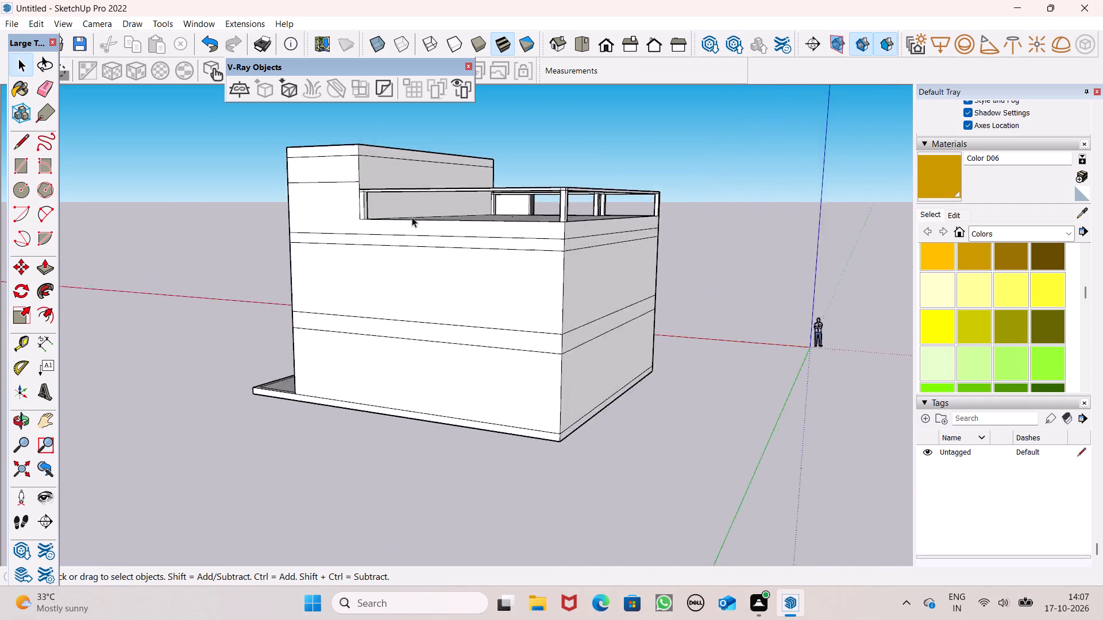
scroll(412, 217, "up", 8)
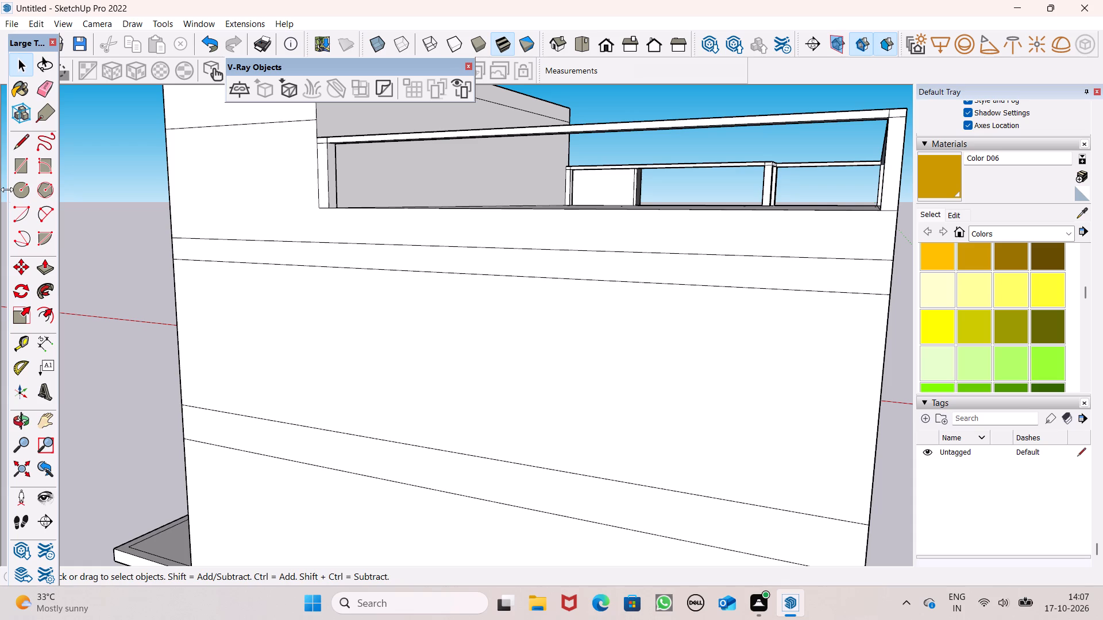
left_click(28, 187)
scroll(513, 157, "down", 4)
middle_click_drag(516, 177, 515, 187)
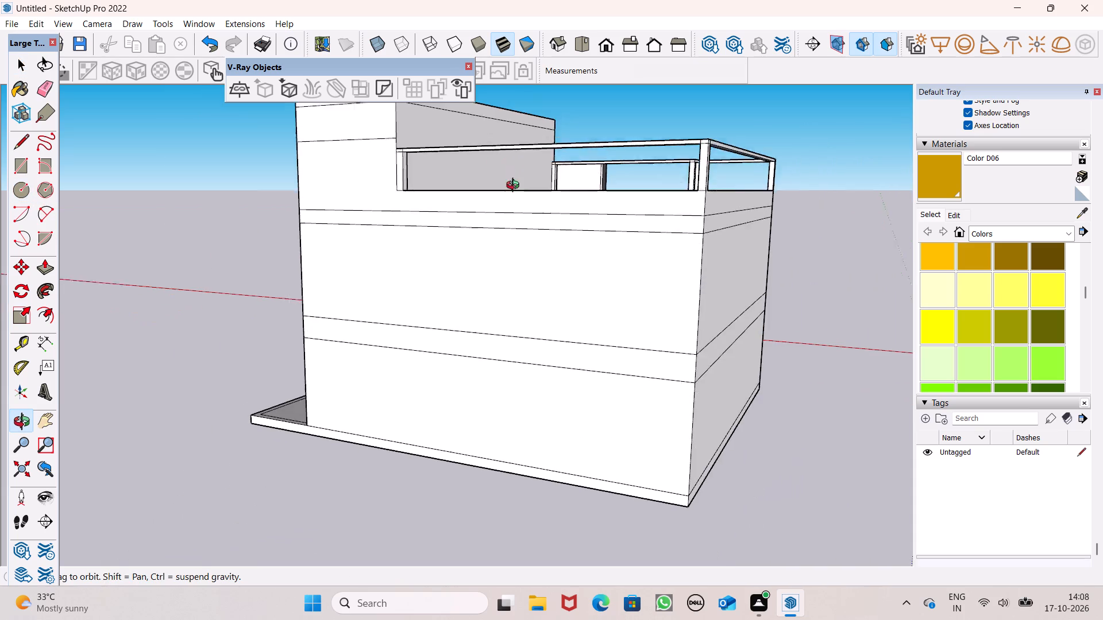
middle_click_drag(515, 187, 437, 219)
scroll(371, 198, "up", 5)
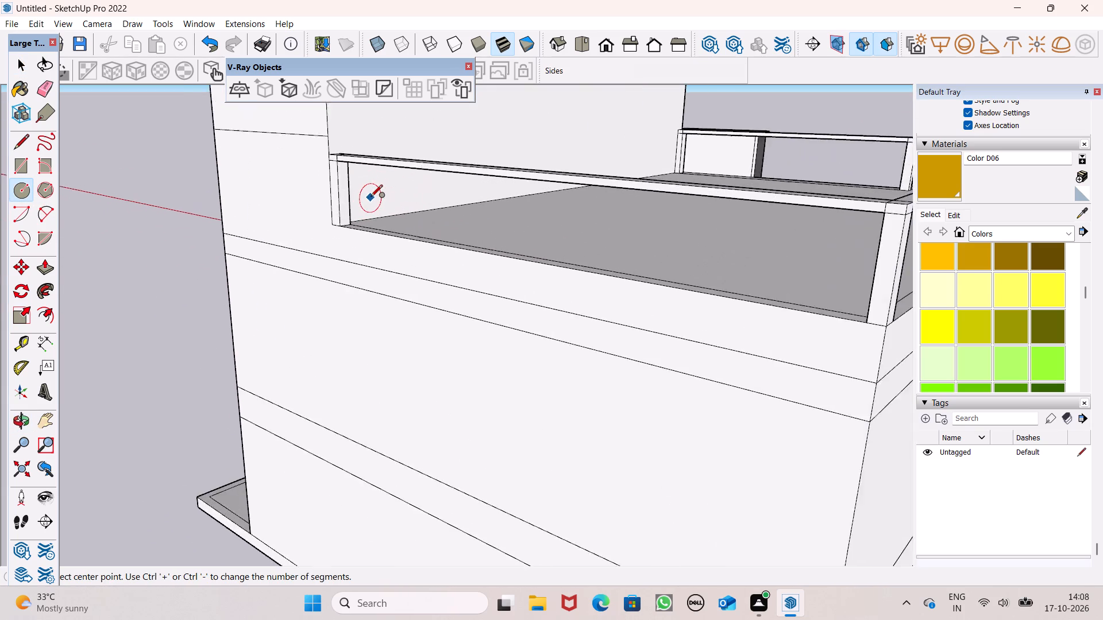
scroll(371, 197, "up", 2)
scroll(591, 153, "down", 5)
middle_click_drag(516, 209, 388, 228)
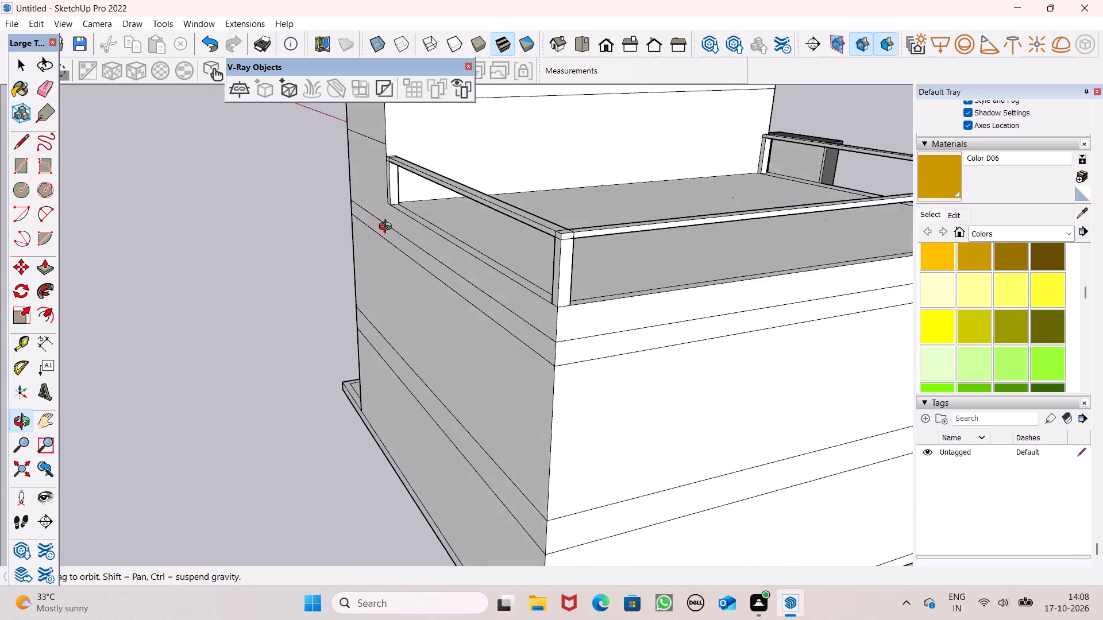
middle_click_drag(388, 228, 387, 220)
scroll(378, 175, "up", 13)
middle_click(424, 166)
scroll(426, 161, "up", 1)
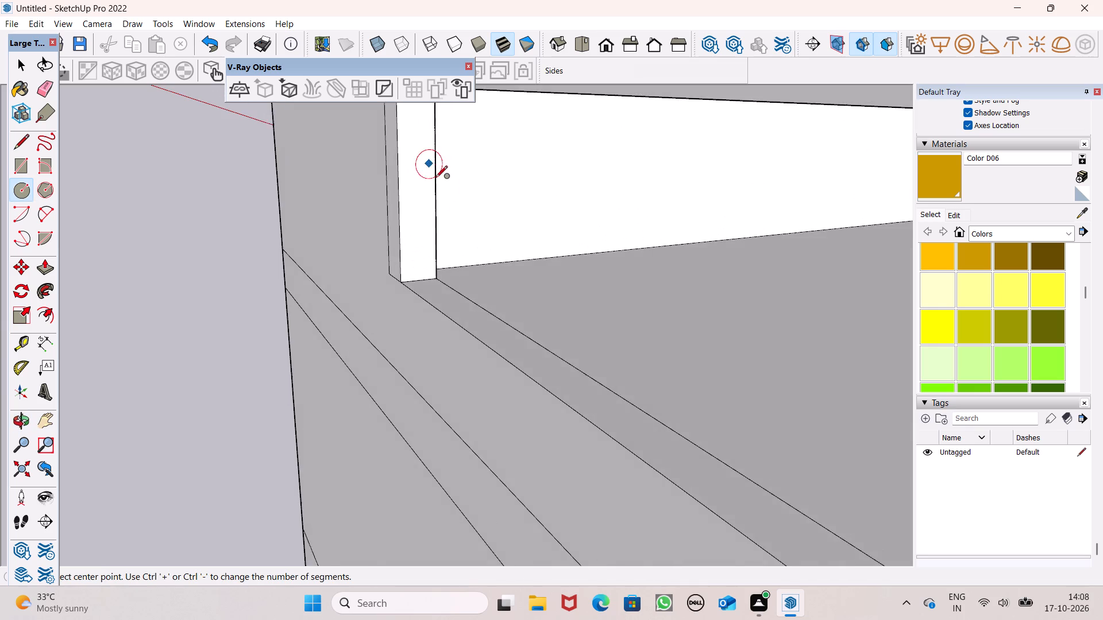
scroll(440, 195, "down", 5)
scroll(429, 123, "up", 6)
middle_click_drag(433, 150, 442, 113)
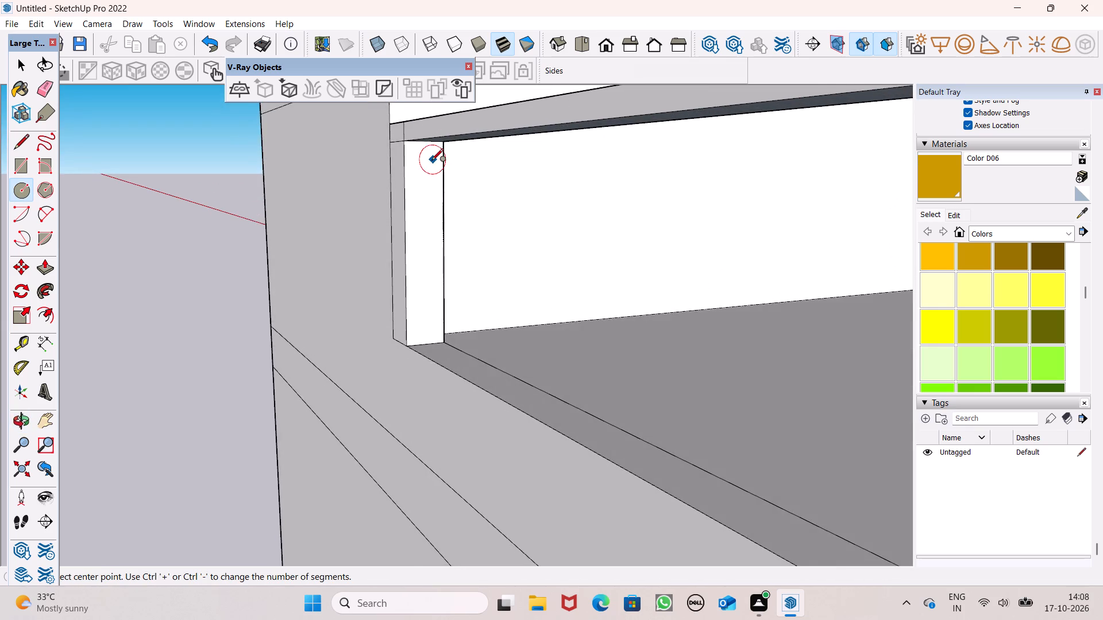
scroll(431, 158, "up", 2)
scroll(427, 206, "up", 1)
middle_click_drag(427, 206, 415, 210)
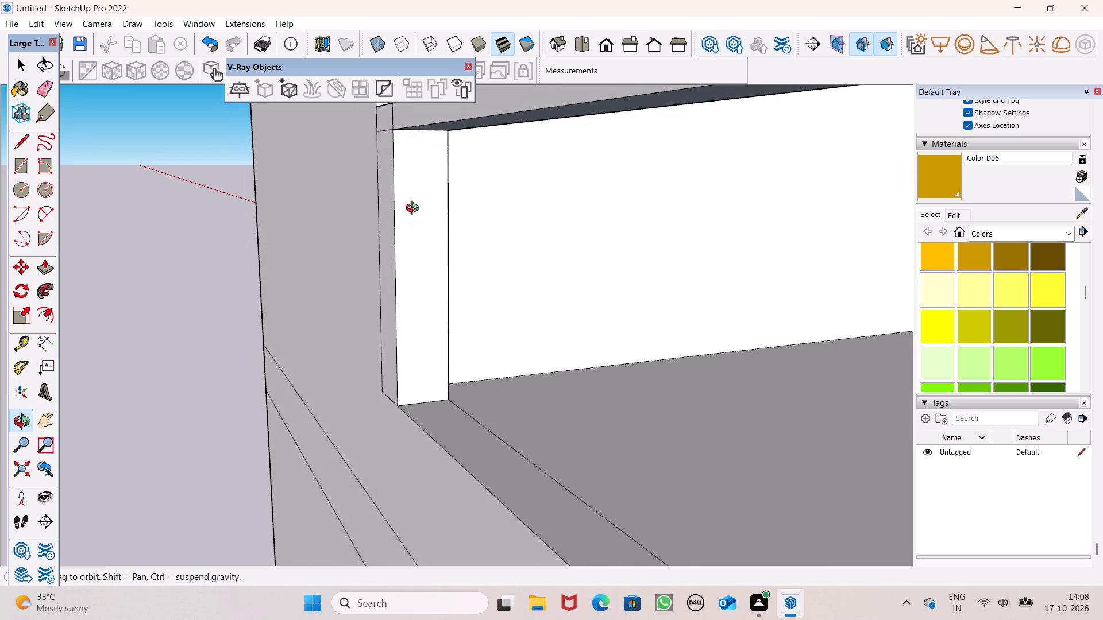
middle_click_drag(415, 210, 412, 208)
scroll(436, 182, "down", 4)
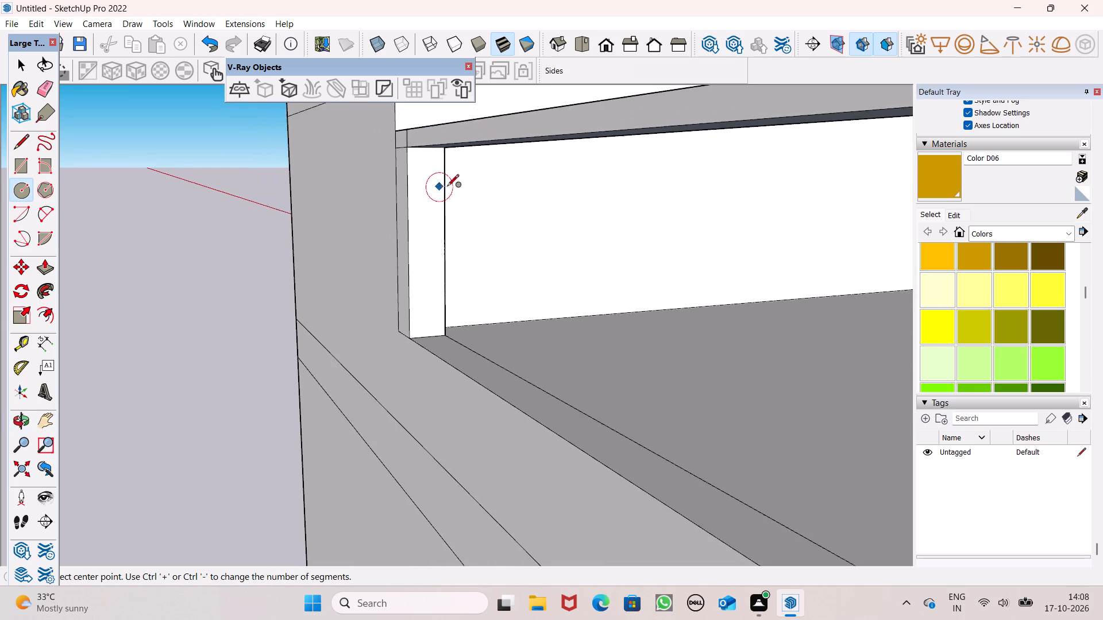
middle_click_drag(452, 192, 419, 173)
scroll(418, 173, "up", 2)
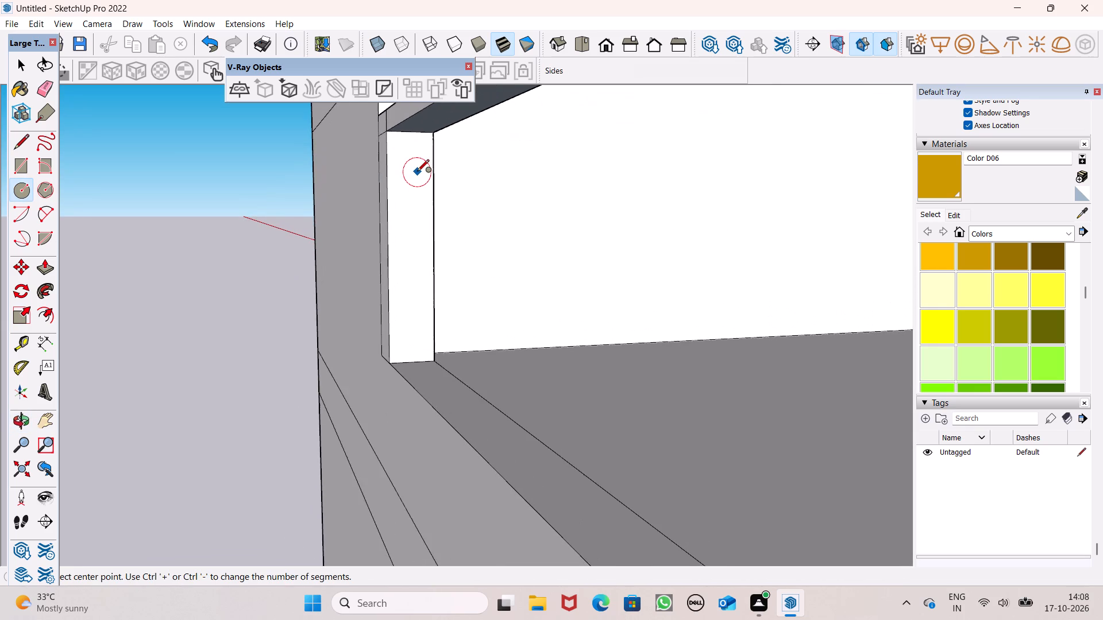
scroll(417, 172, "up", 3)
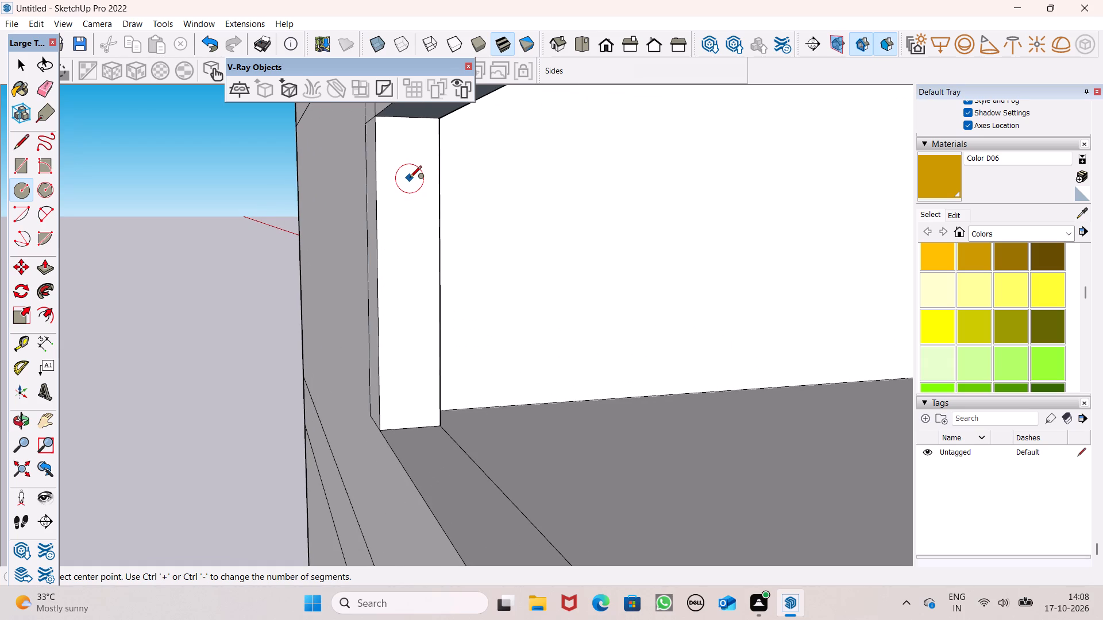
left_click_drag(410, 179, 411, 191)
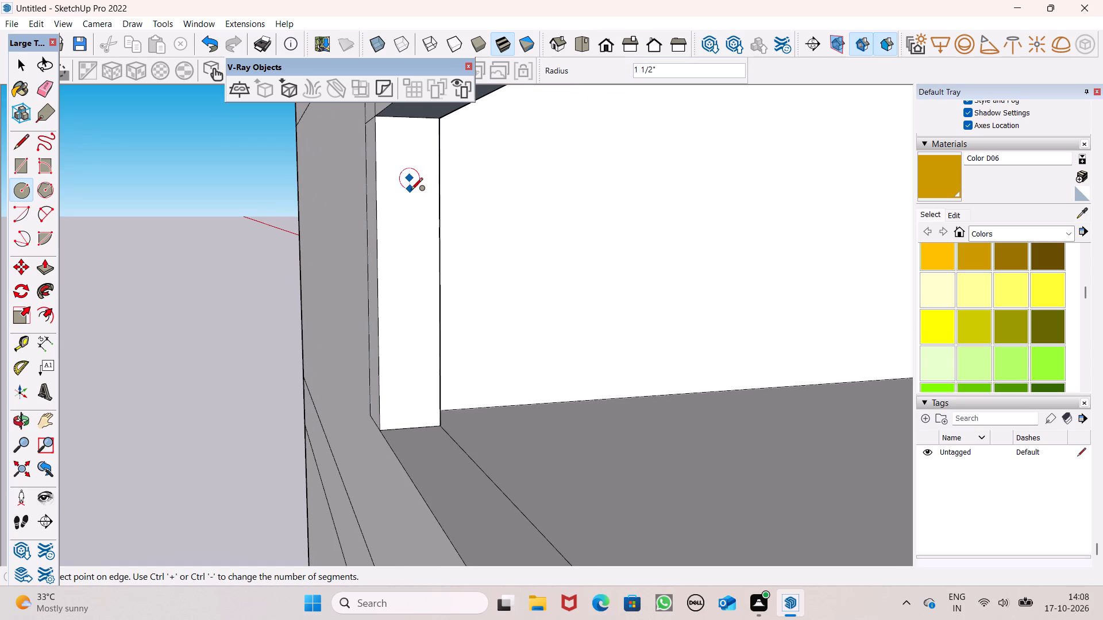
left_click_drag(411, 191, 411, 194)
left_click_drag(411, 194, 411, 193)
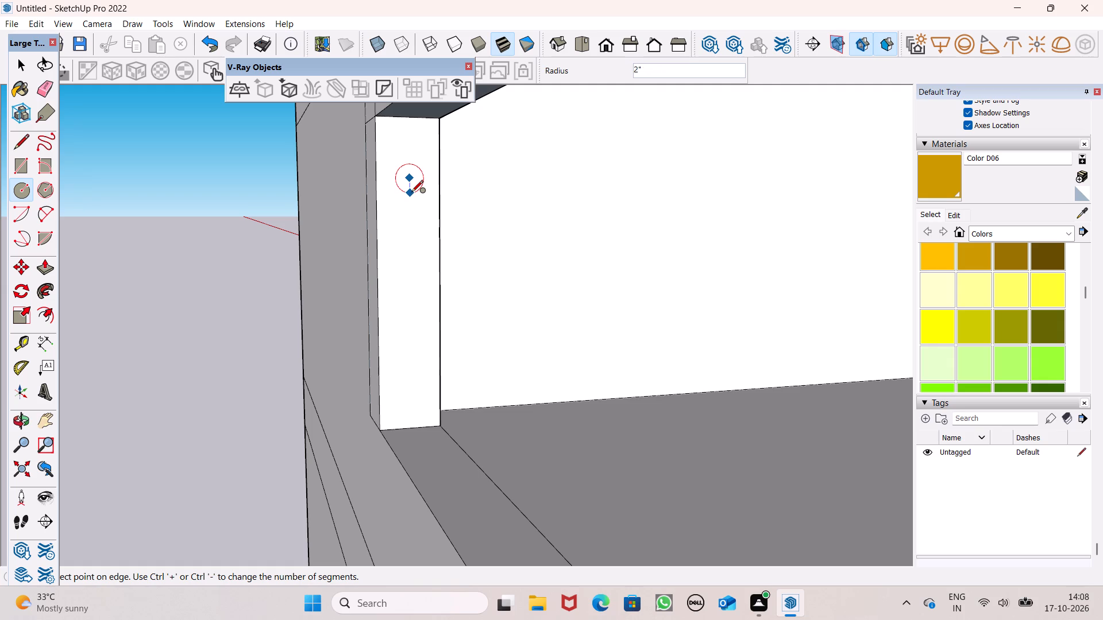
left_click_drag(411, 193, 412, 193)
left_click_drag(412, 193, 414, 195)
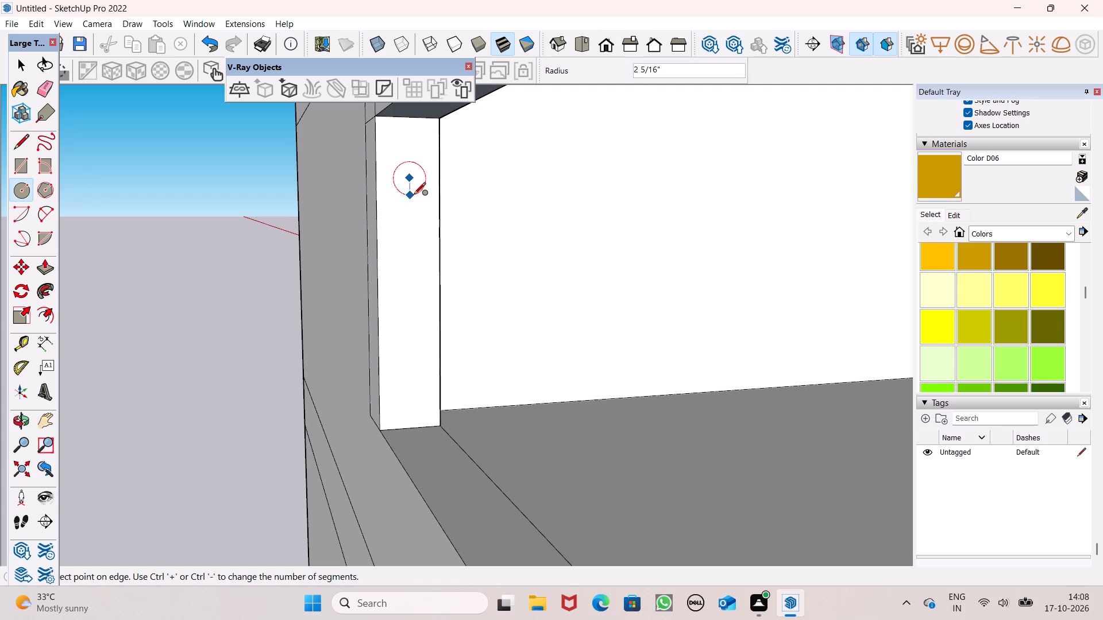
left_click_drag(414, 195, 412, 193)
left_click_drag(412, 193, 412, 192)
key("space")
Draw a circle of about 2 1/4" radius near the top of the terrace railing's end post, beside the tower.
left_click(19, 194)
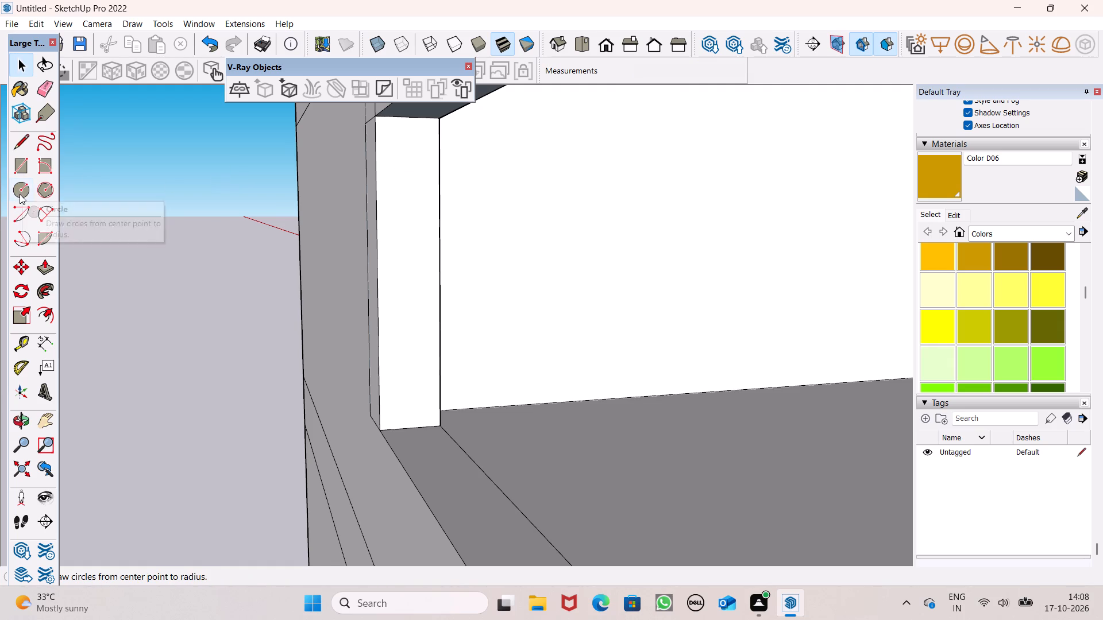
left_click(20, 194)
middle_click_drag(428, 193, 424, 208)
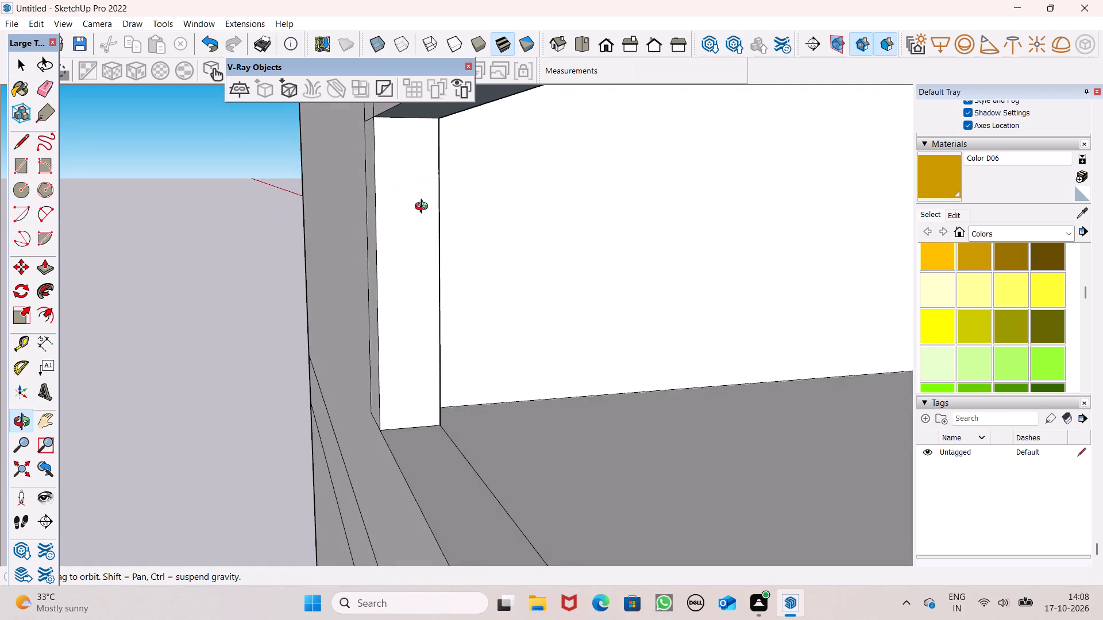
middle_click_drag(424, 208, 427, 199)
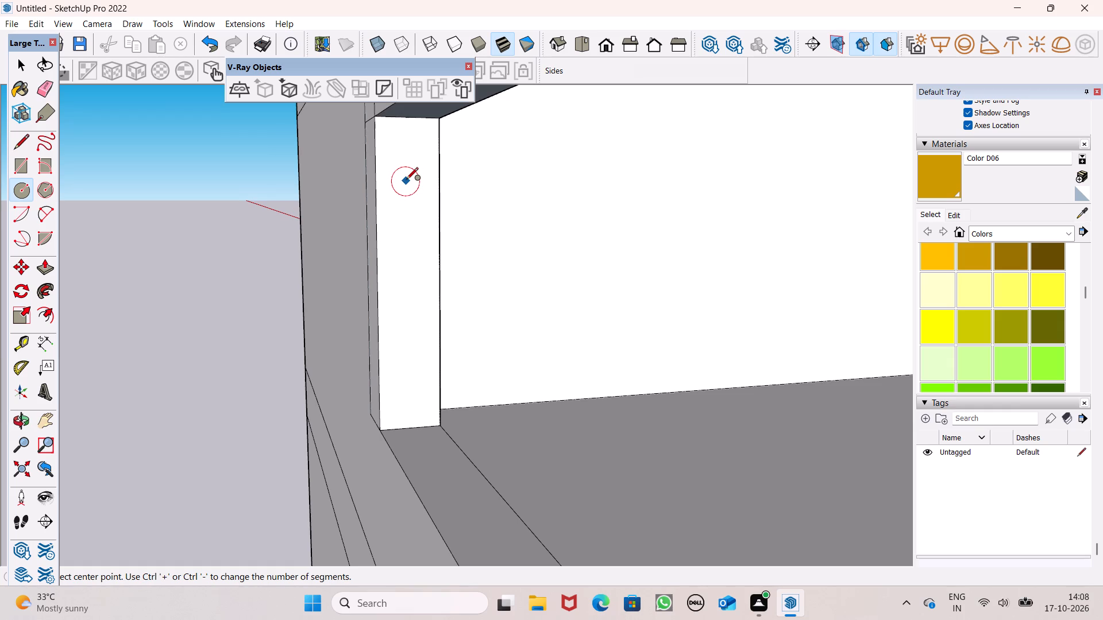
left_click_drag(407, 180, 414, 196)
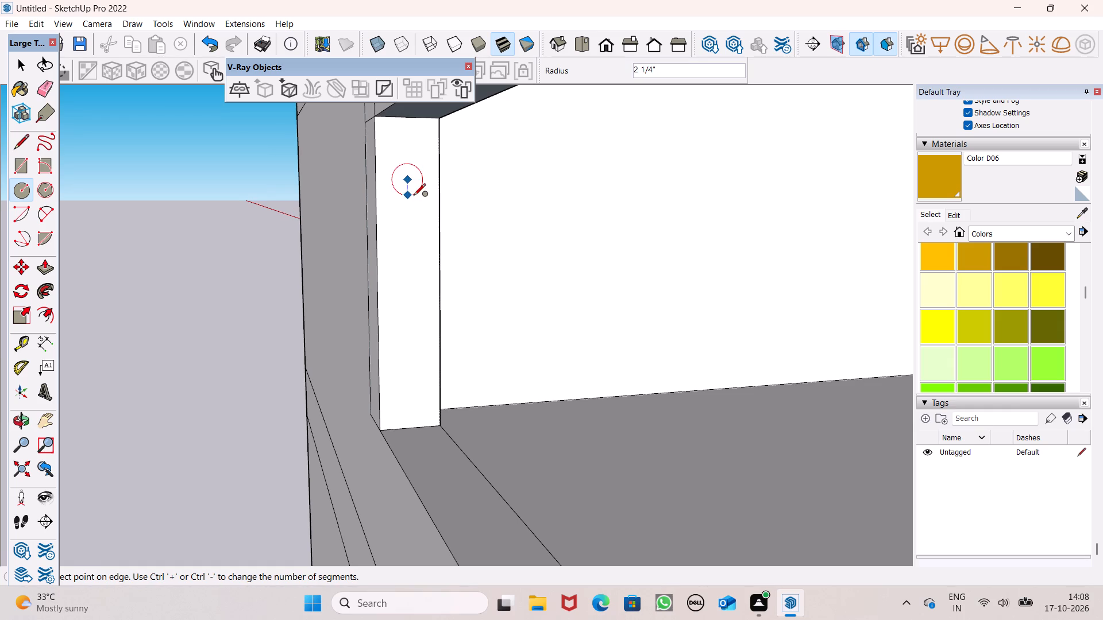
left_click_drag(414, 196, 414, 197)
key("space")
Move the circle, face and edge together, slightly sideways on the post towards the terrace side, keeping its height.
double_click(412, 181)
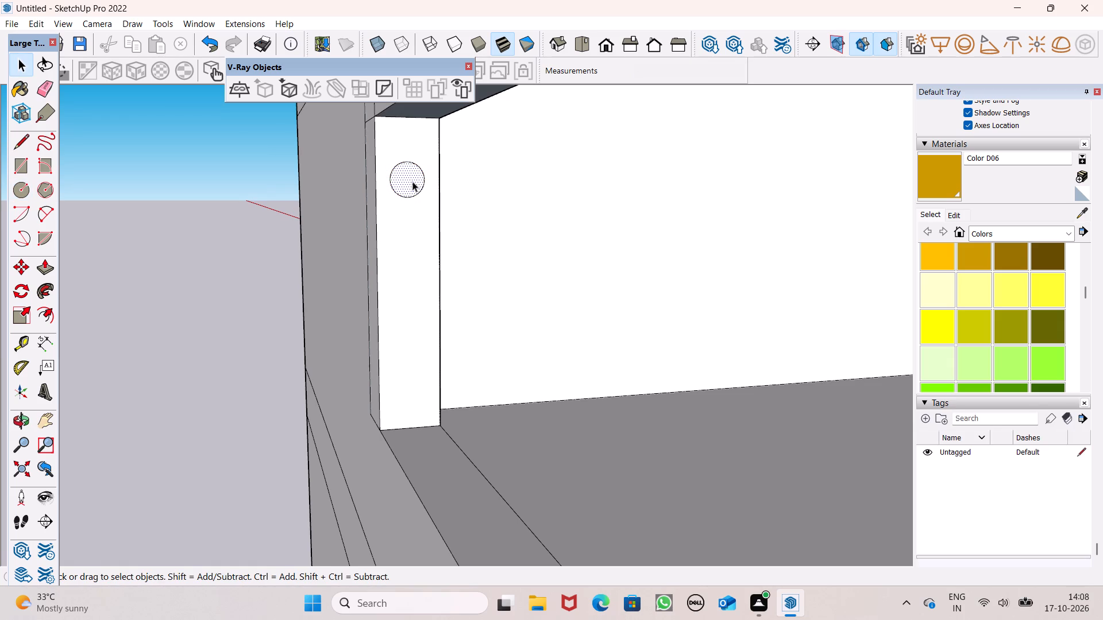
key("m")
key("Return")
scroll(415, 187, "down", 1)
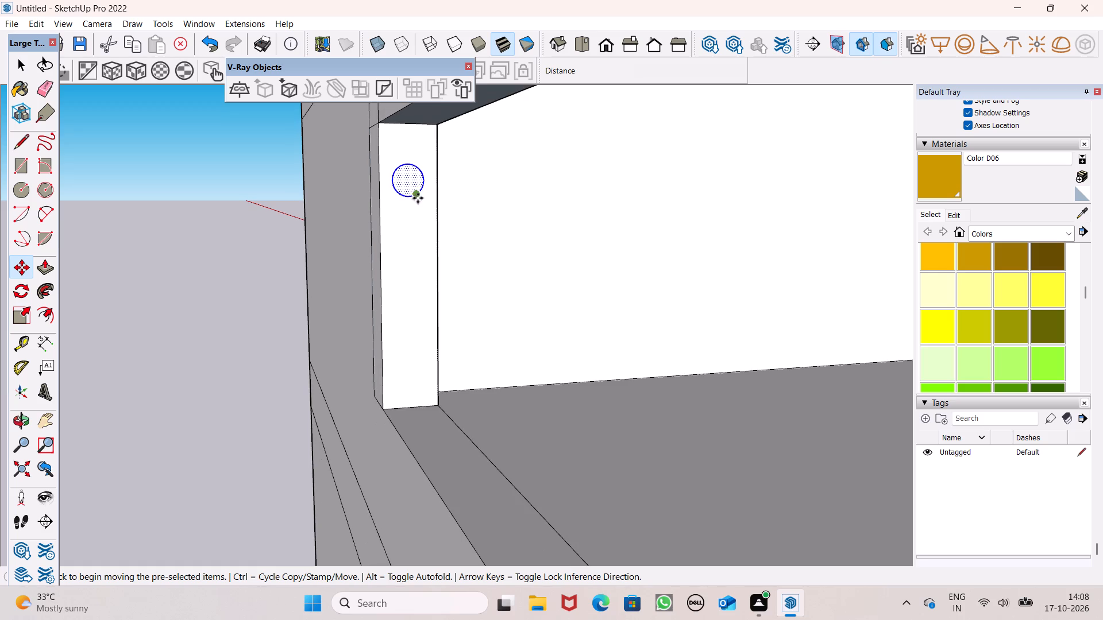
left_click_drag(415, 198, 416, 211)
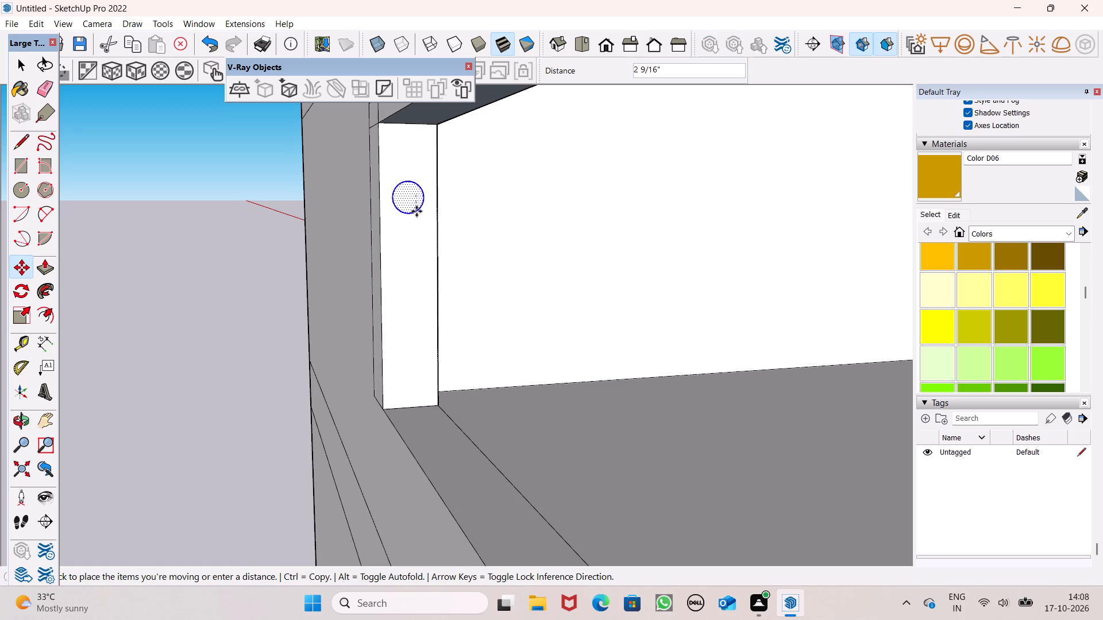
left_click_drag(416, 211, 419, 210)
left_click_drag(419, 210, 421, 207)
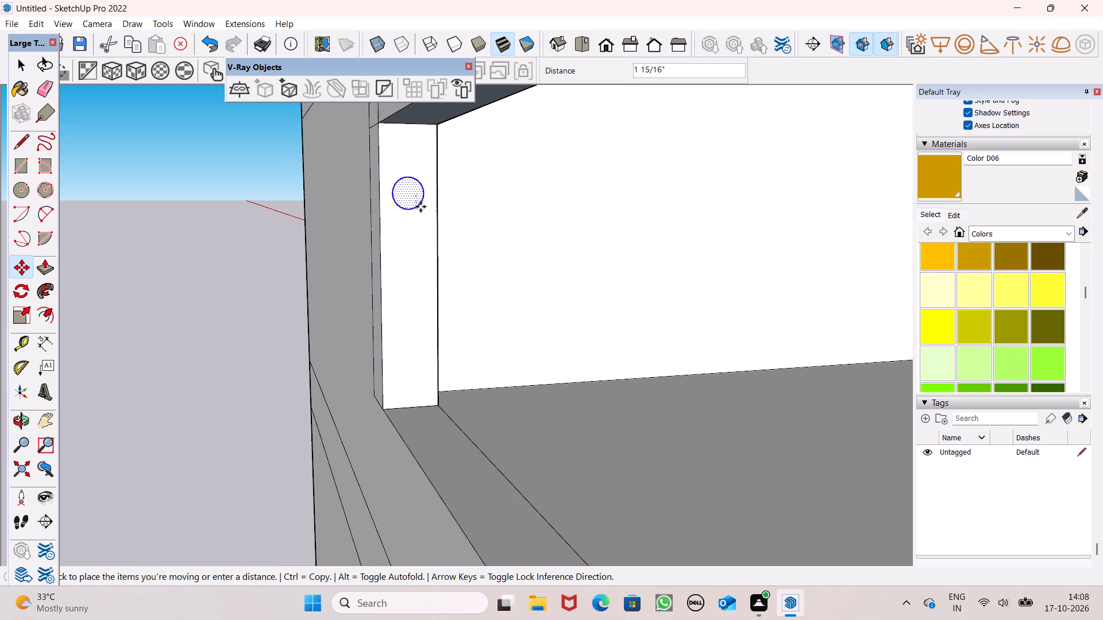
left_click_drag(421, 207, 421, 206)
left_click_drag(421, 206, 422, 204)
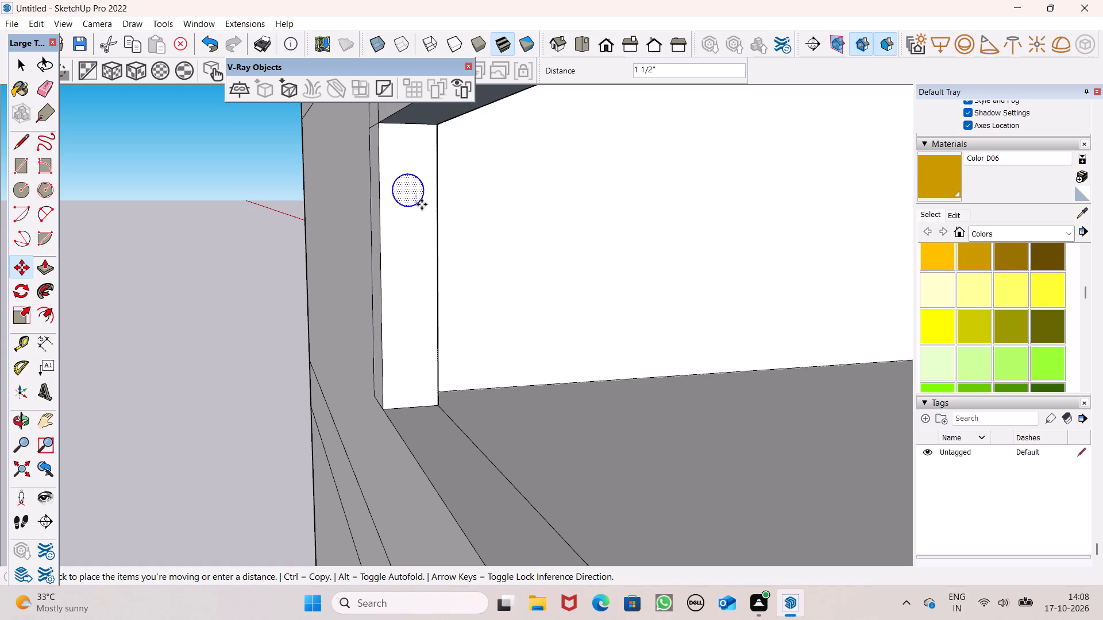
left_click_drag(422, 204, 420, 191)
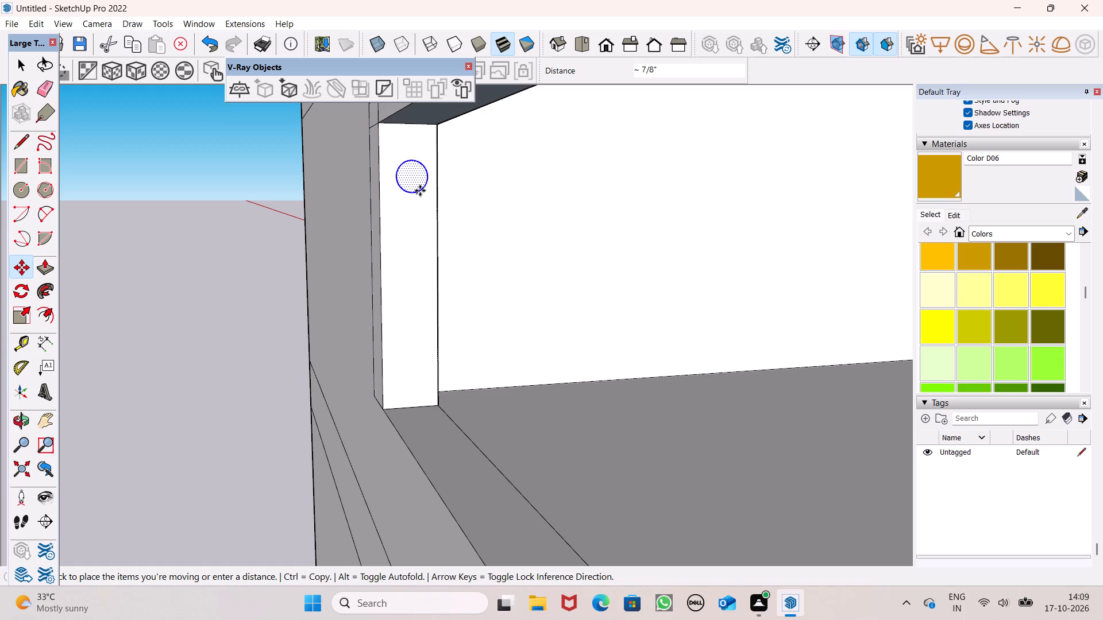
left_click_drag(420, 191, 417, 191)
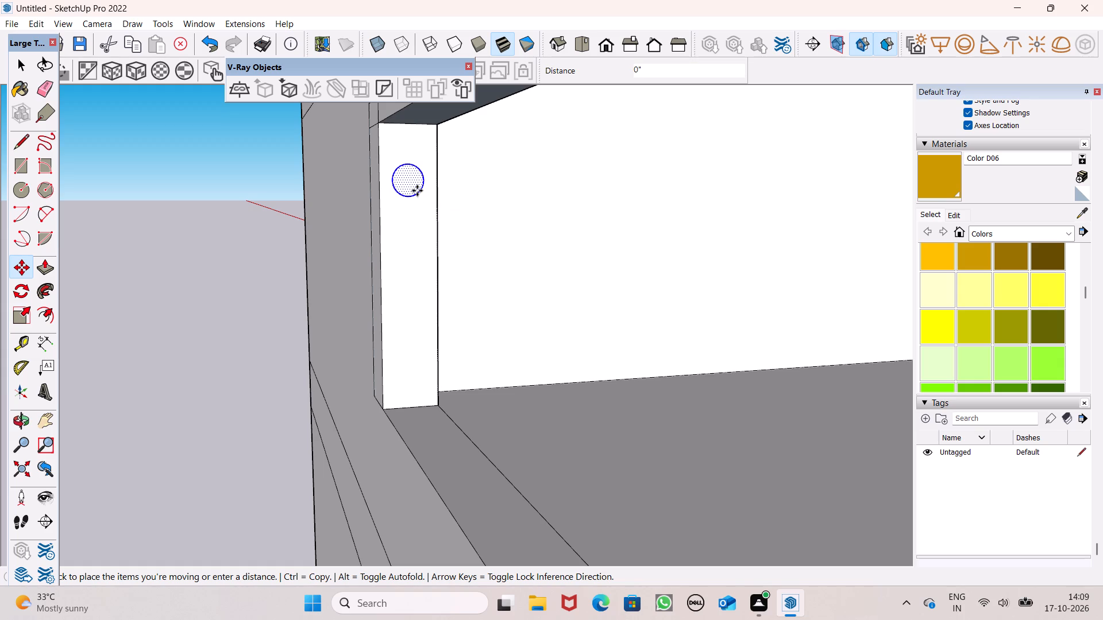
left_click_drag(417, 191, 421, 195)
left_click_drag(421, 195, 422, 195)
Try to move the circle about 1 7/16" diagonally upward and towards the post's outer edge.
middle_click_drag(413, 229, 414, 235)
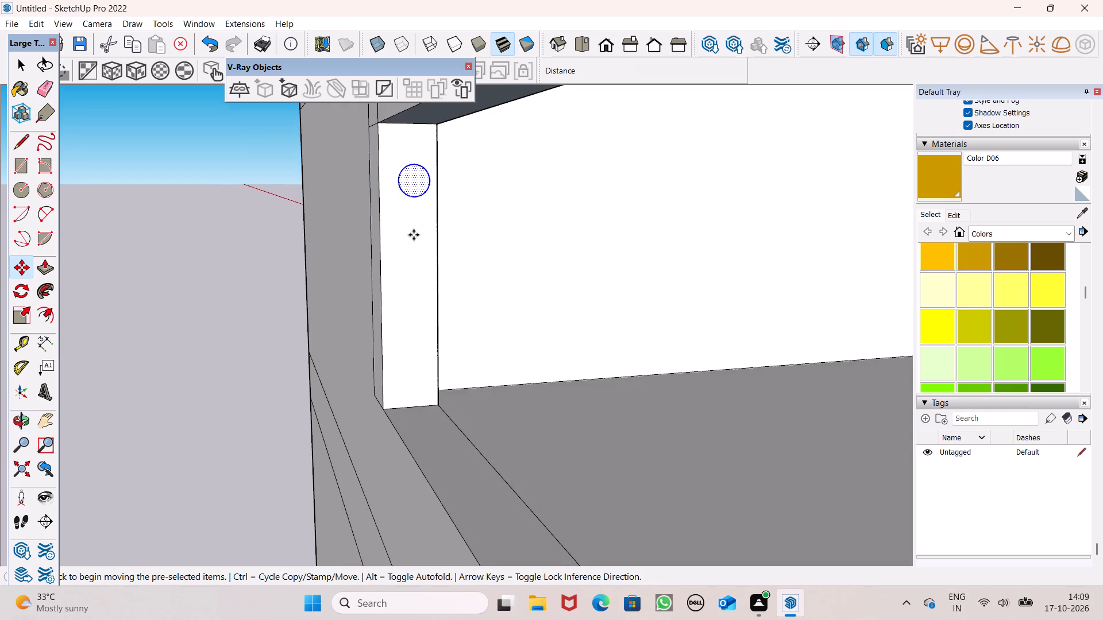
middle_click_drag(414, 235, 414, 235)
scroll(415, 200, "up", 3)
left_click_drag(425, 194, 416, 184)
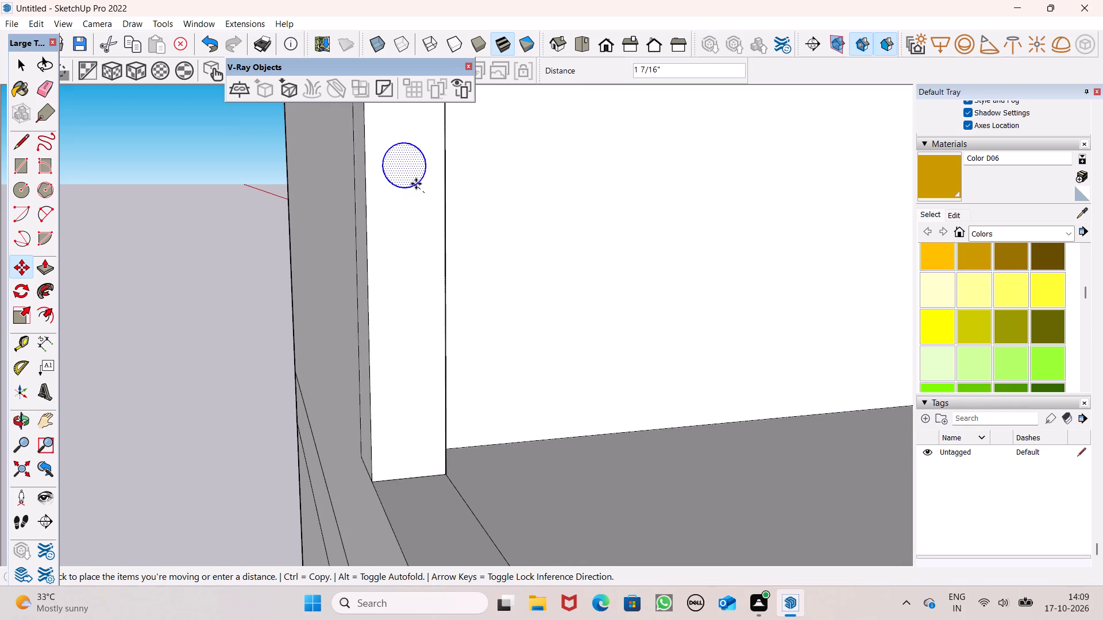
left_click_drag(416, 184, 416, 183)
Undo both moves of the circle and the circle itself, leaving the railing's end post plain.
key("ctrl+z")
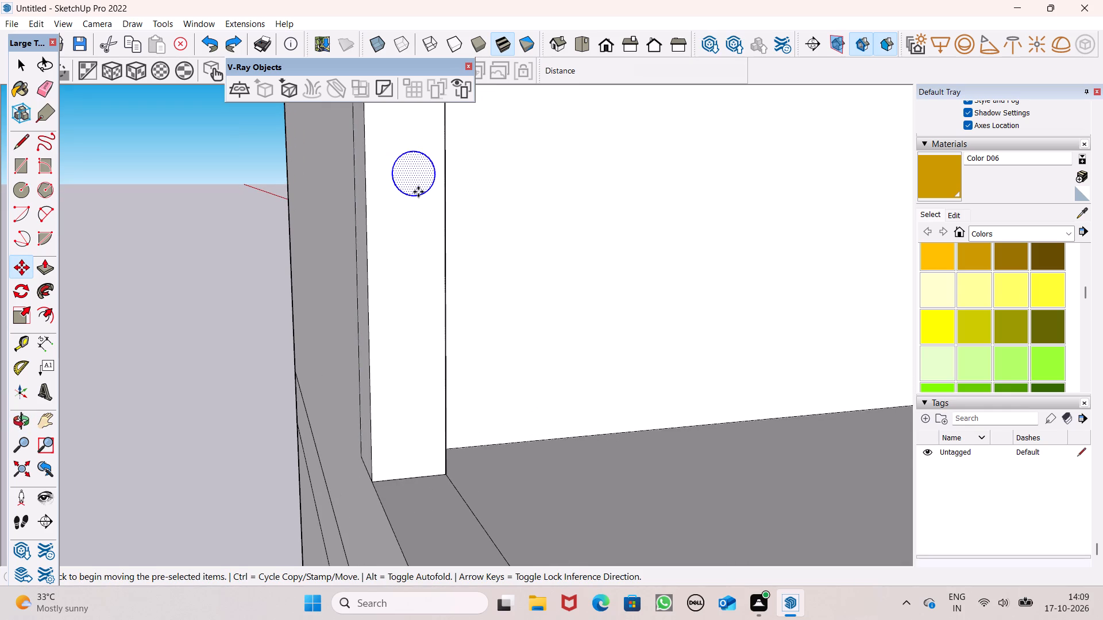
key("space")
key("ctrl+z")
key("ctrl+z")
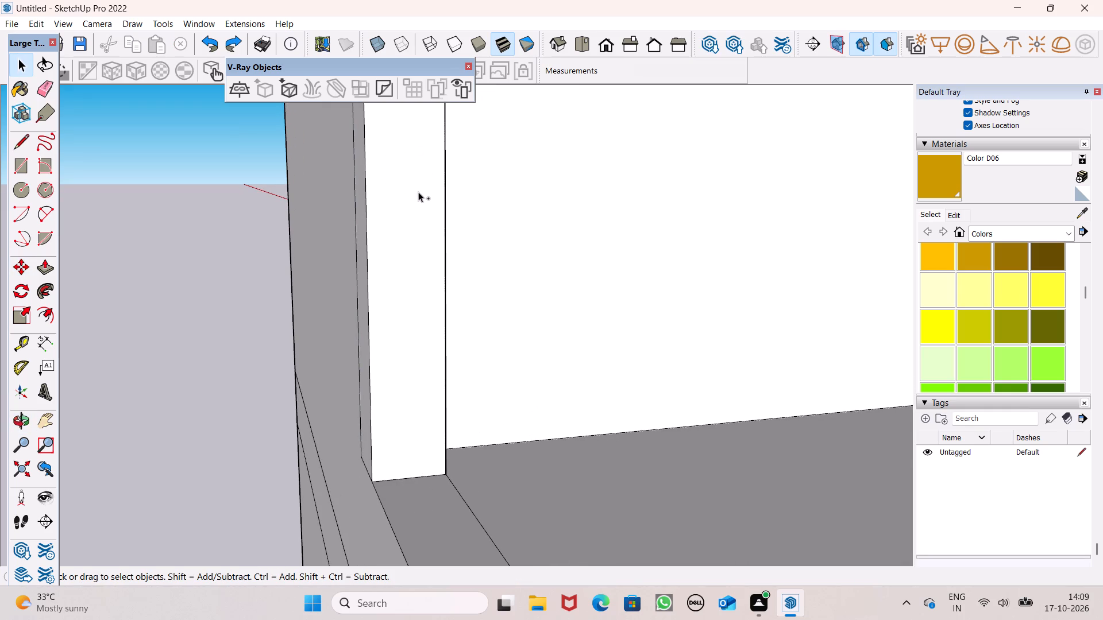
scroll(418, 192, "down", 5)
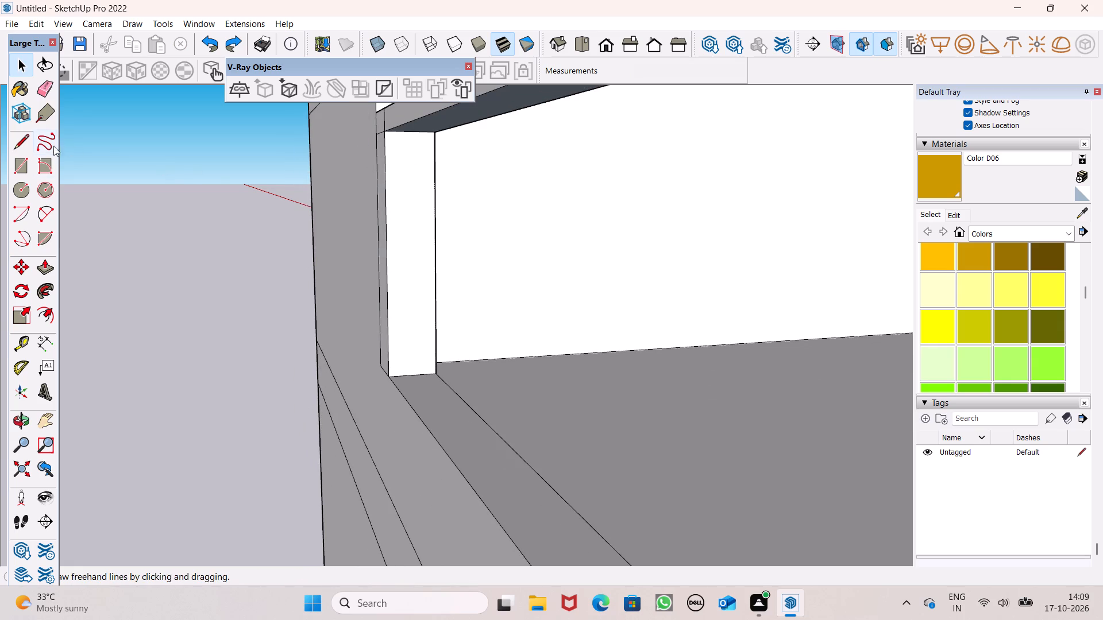
Draw a circle with a radius of about 2" near the top of the white face of the roof railing's end post.
left_click(20, 193)
middle_click_drag(422, 182, 423, 194)
scroll(417, 181, "up", 1)
middle_click_drag(429, 189, 425, 170)
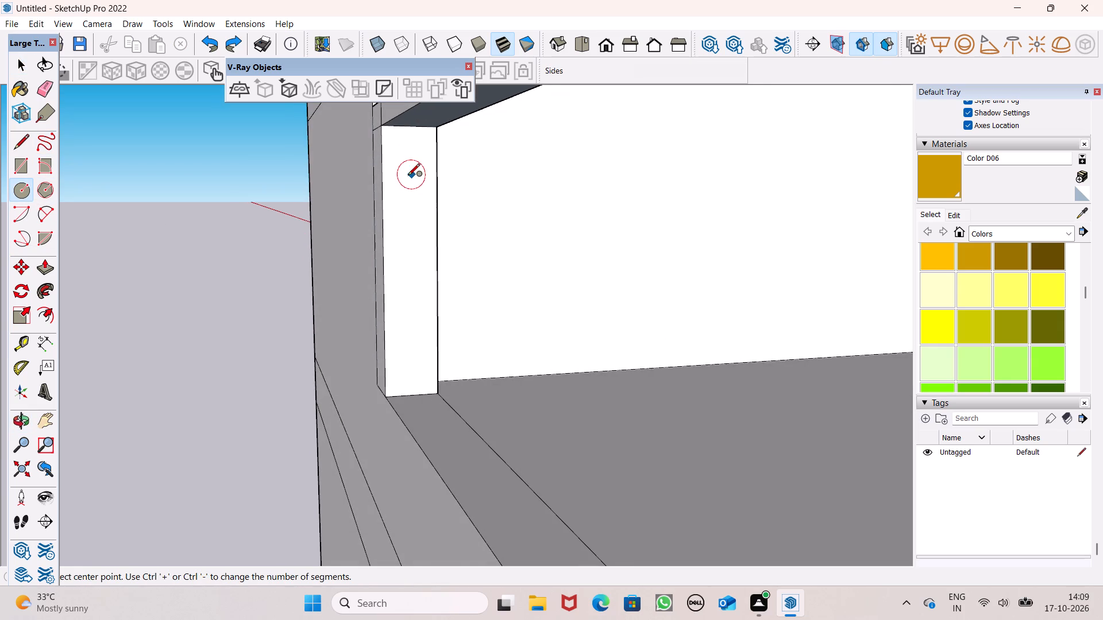
left_click_drag(412, 180, 413, 186)
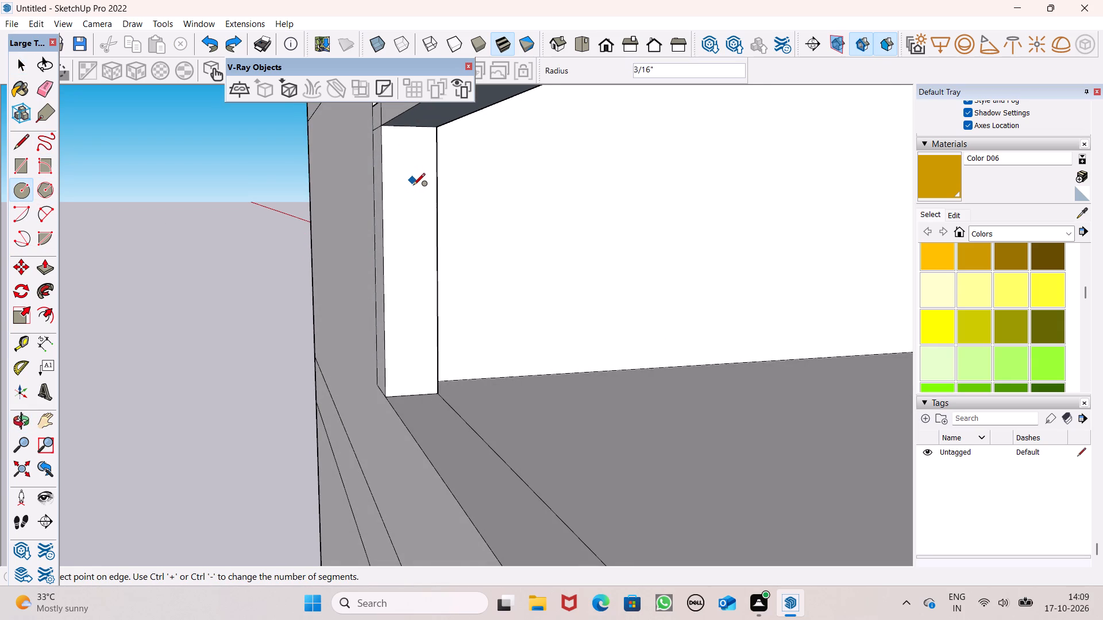
left_click_drag(413, 186, 415, 193)
left_click_drag(415, 193, 415, 192)
key("space")
Copy the circle twice straight down the post face, placing the lowest copy about 1' 2" below the middle one.
double_click(416, 177)
scroll(425, 166, "down", 1)
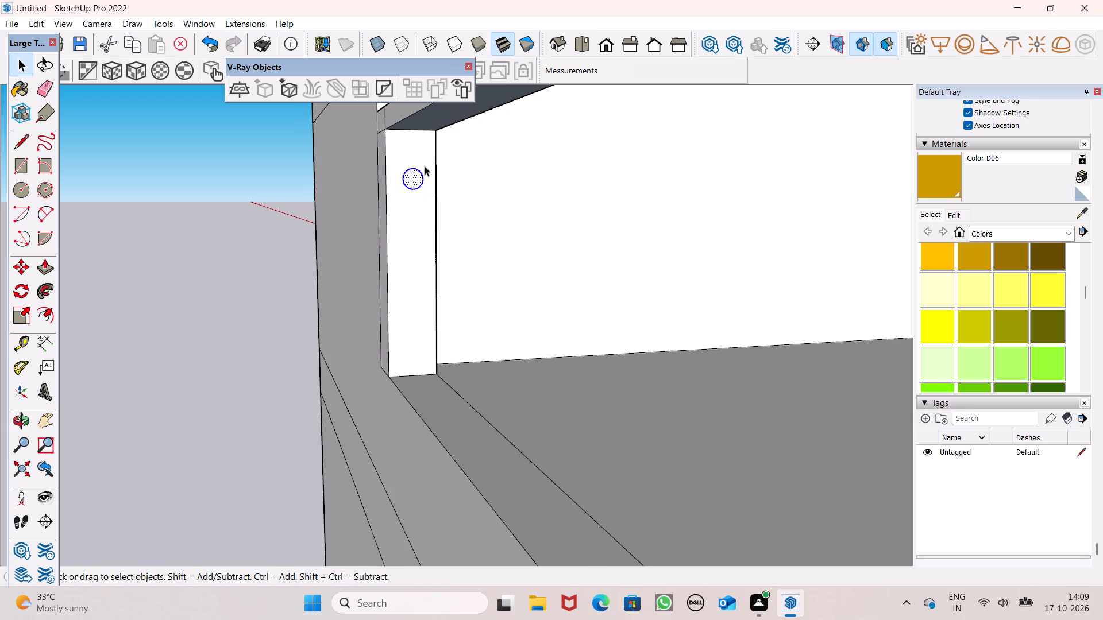
key("m")
key("Return")
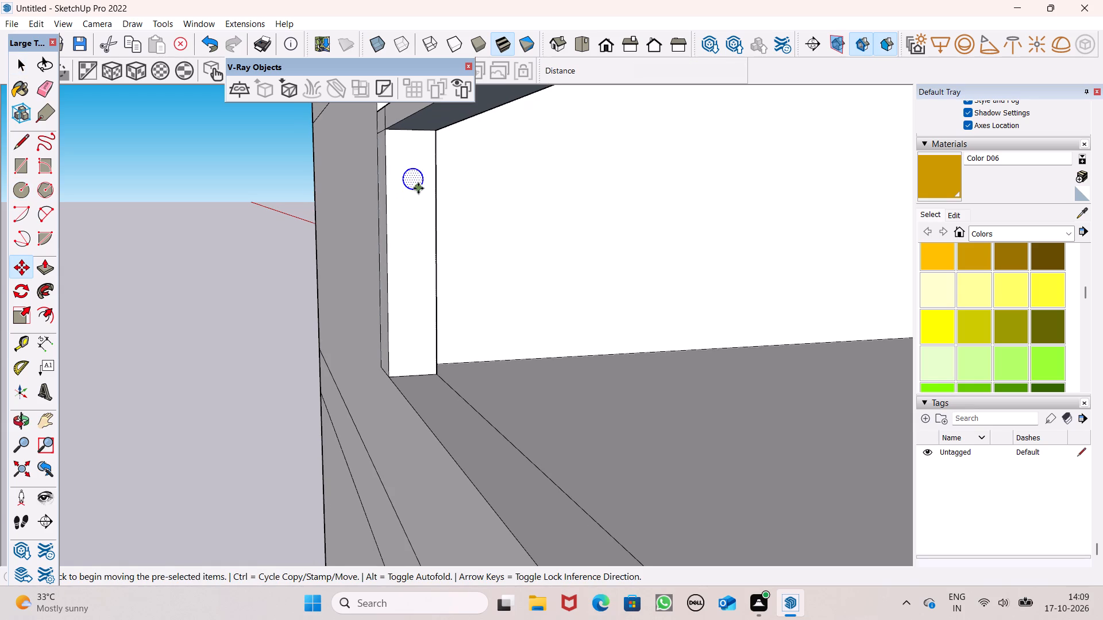
left_click_drag(414, 190, 413, 191)
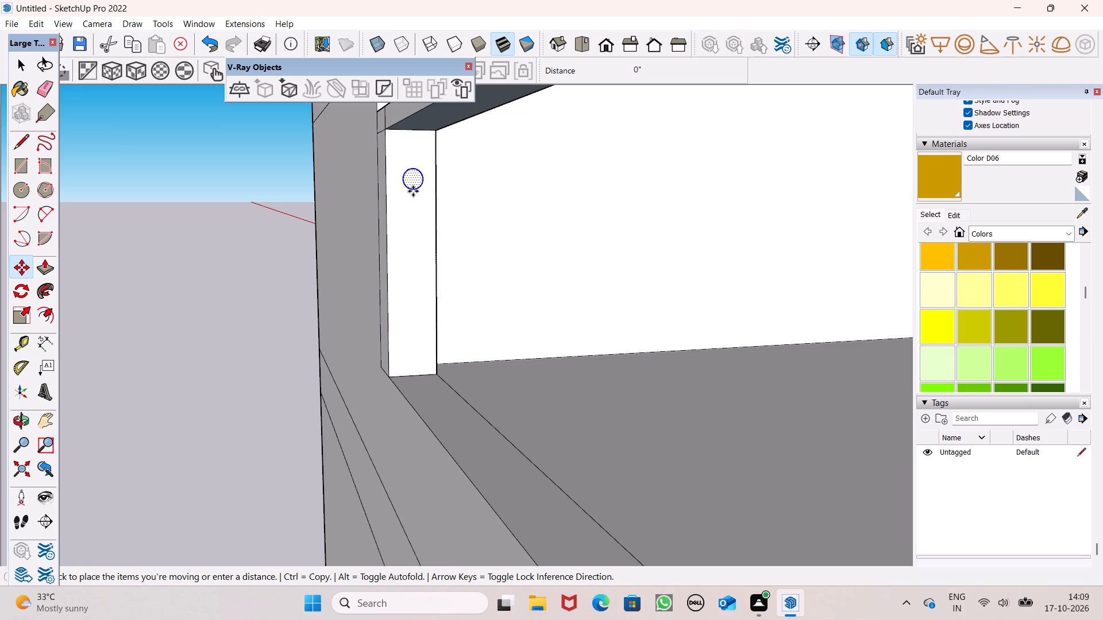
left_click_drag(413, 191, 412, 244)
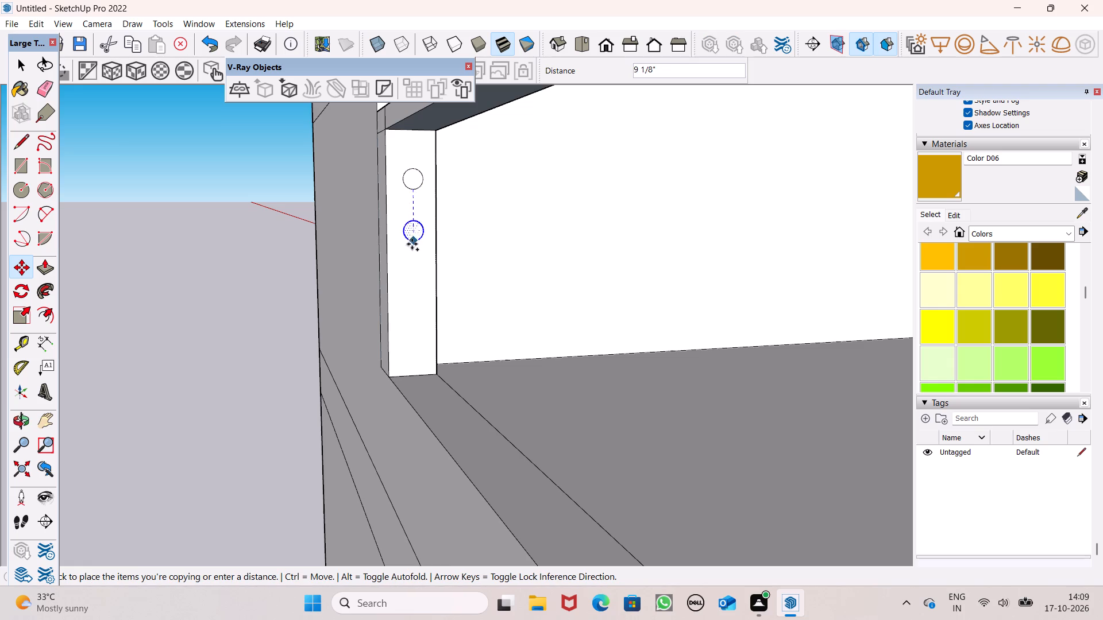
left_click_drag(412, 244, 415, 259)
left_click_drag(415, 259, 421, 319)
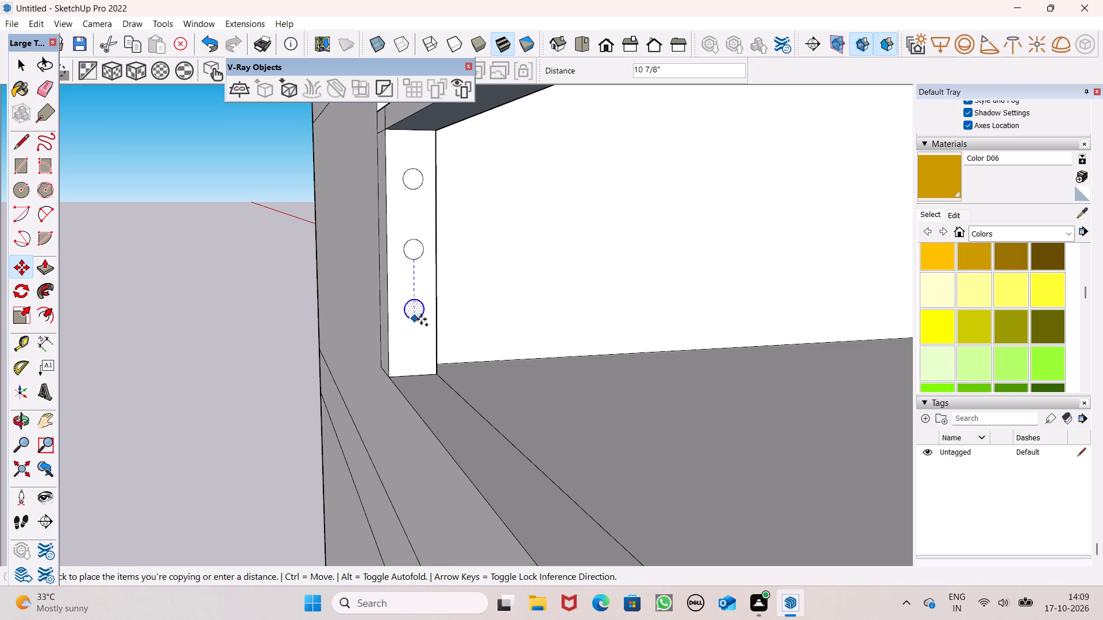
left_click_drag(421, 319, 421, 335)
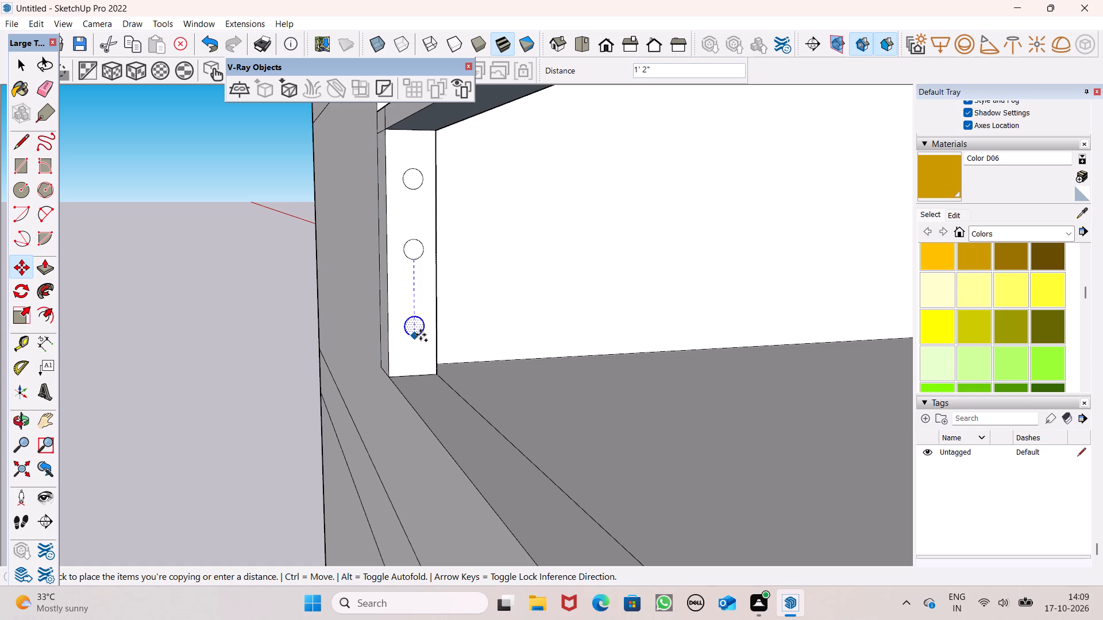
left_click_drag(421, 335, 421, 334)
key("space")
left_click(281, 166)
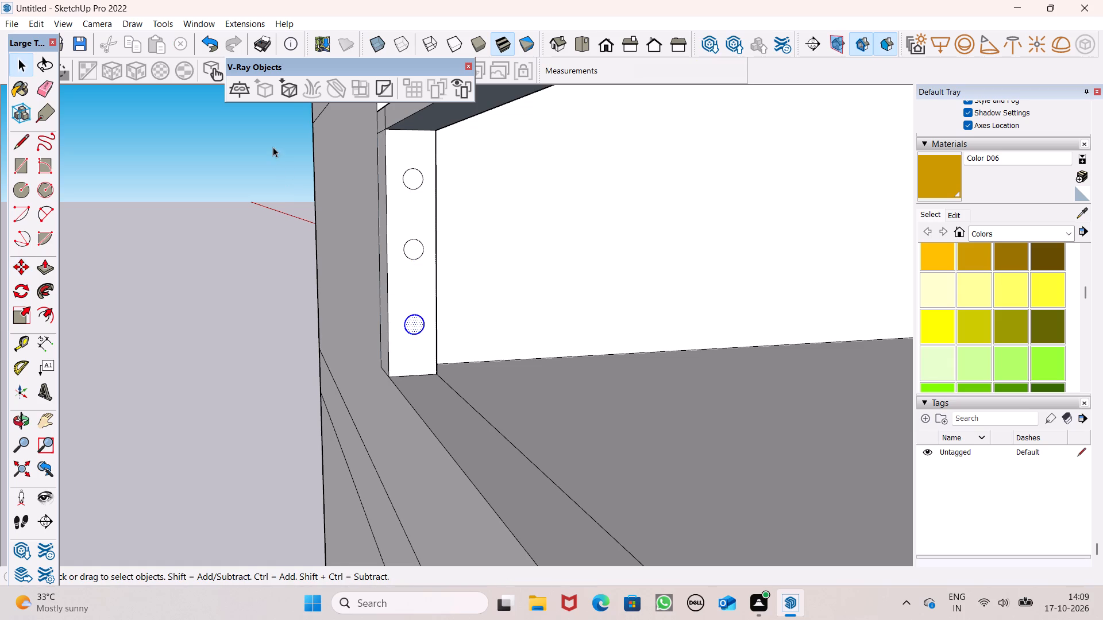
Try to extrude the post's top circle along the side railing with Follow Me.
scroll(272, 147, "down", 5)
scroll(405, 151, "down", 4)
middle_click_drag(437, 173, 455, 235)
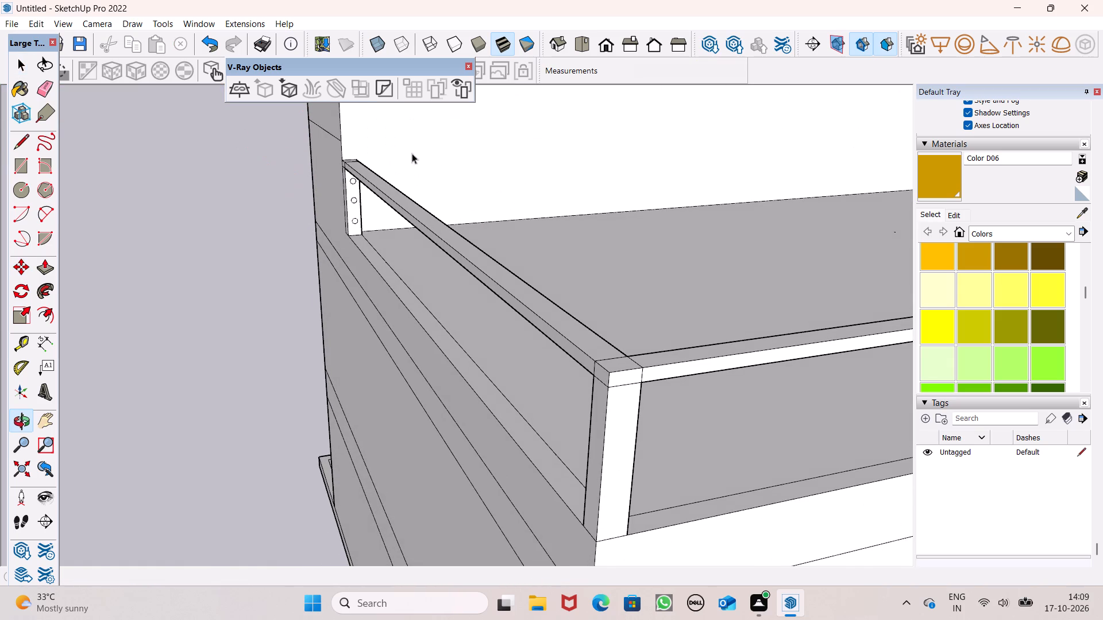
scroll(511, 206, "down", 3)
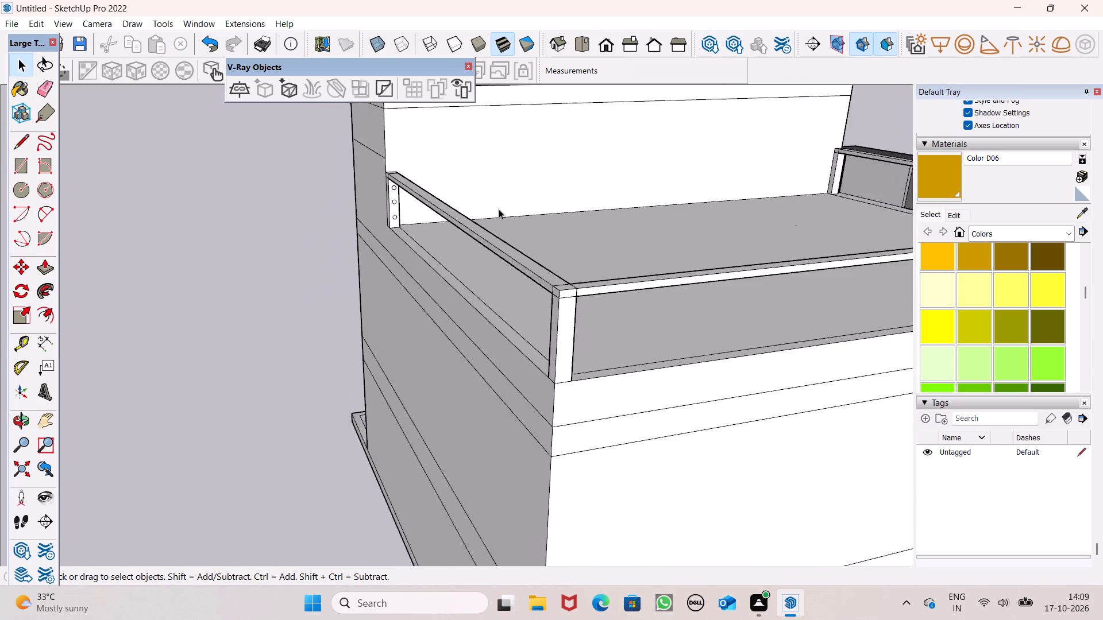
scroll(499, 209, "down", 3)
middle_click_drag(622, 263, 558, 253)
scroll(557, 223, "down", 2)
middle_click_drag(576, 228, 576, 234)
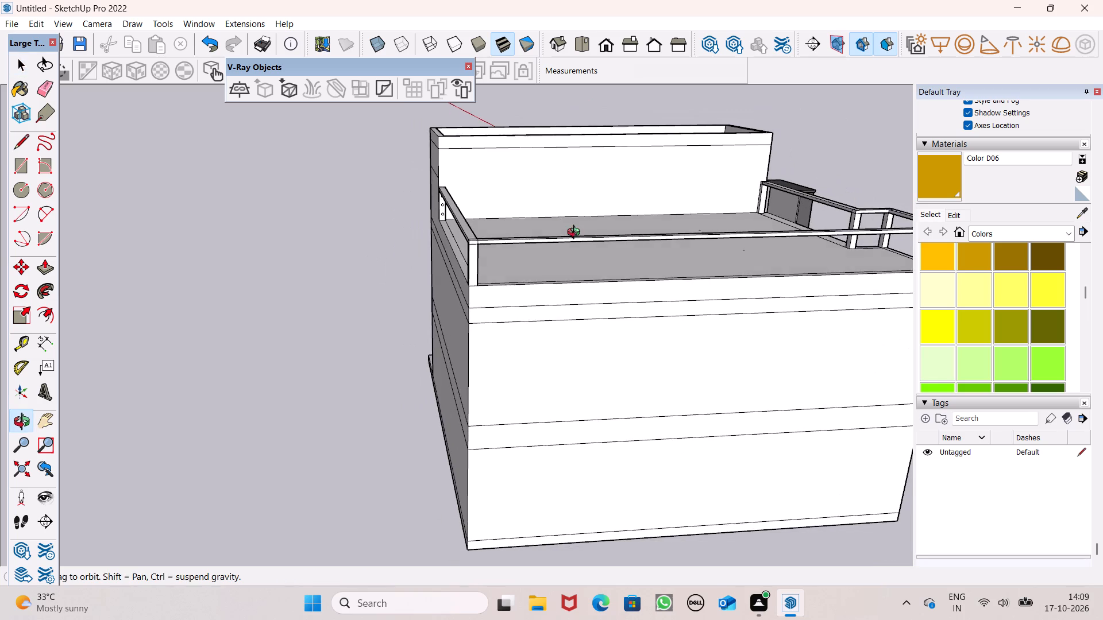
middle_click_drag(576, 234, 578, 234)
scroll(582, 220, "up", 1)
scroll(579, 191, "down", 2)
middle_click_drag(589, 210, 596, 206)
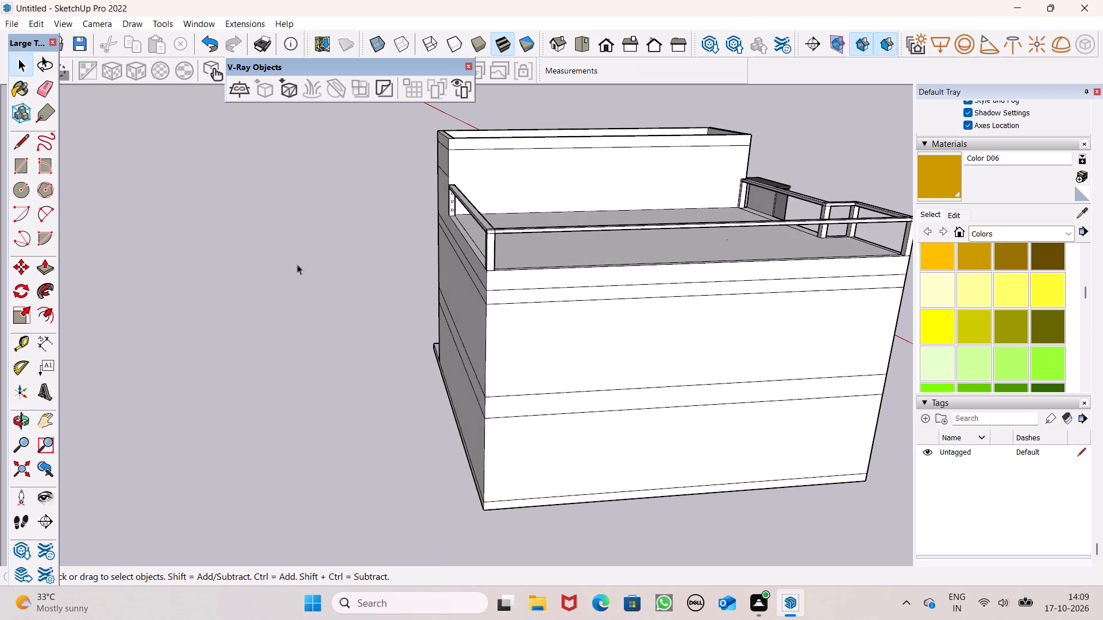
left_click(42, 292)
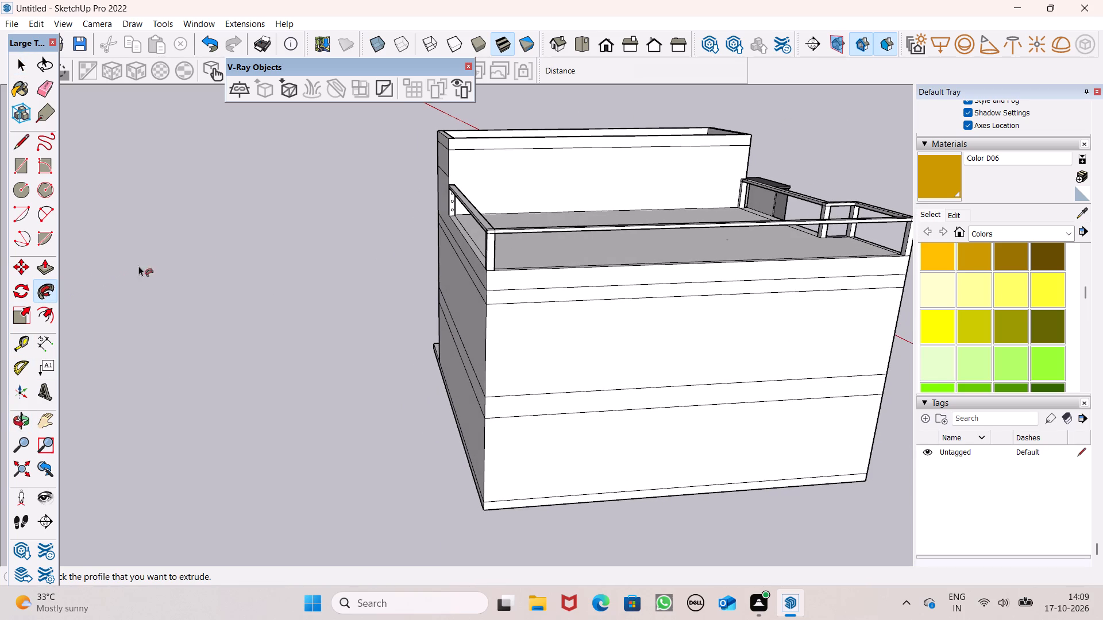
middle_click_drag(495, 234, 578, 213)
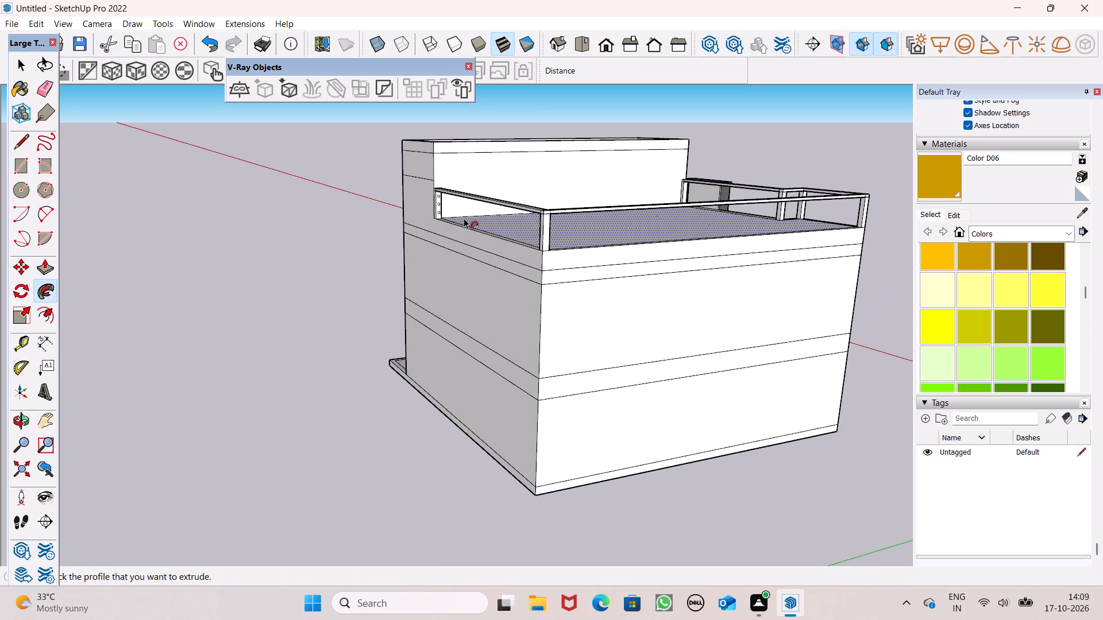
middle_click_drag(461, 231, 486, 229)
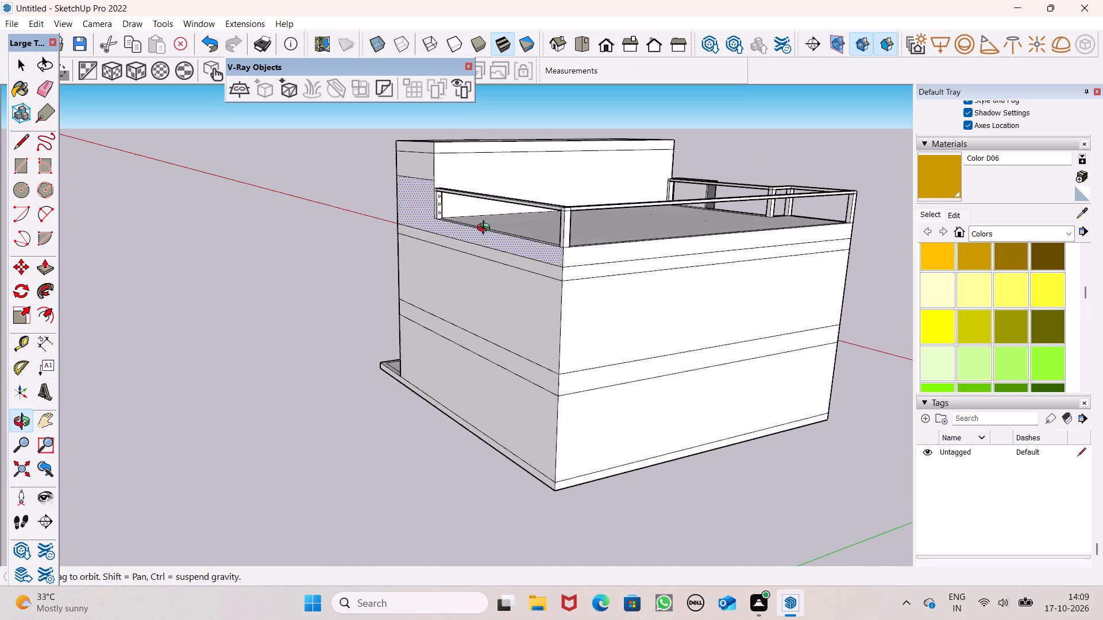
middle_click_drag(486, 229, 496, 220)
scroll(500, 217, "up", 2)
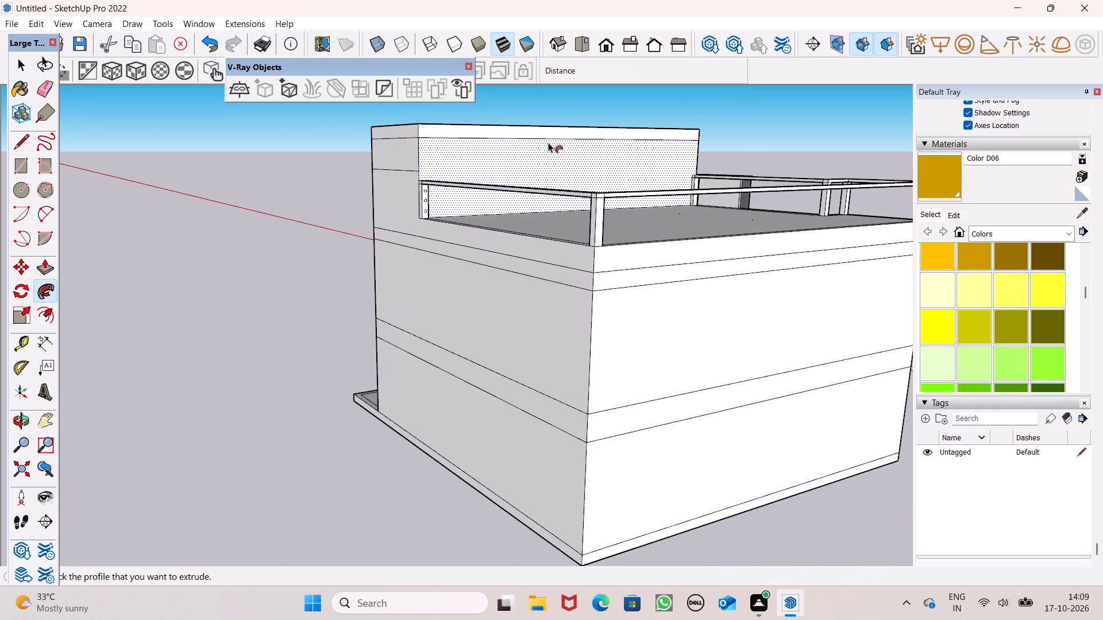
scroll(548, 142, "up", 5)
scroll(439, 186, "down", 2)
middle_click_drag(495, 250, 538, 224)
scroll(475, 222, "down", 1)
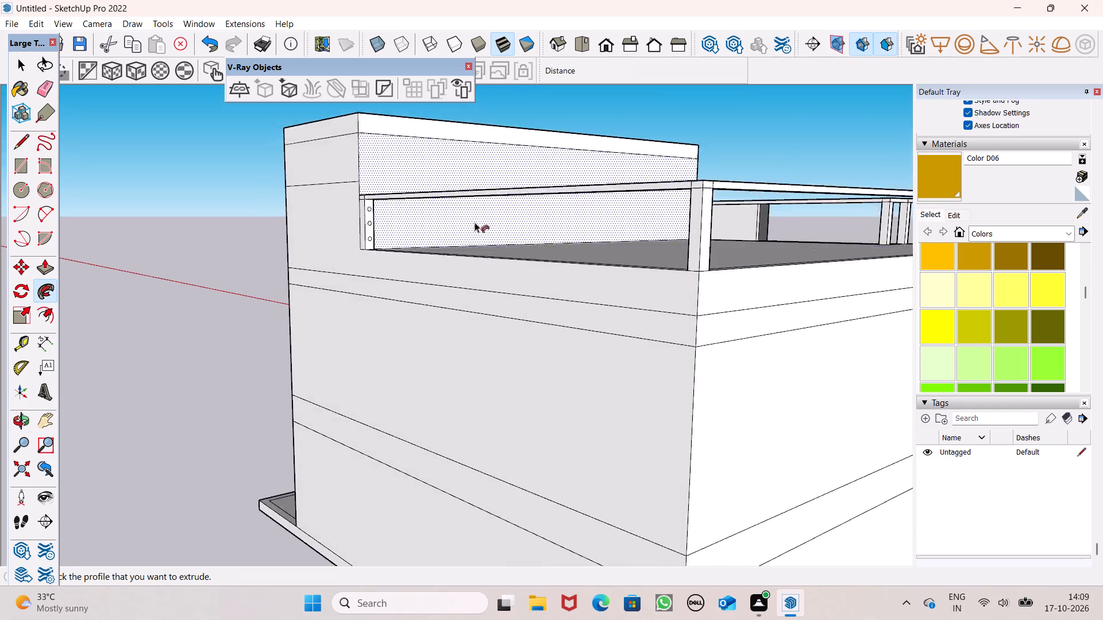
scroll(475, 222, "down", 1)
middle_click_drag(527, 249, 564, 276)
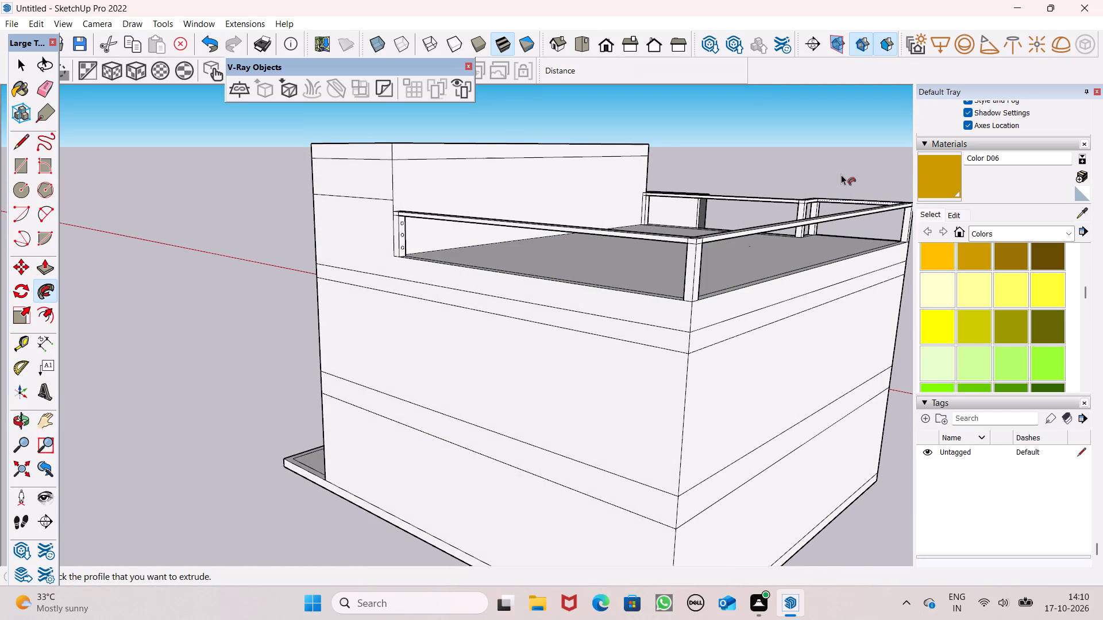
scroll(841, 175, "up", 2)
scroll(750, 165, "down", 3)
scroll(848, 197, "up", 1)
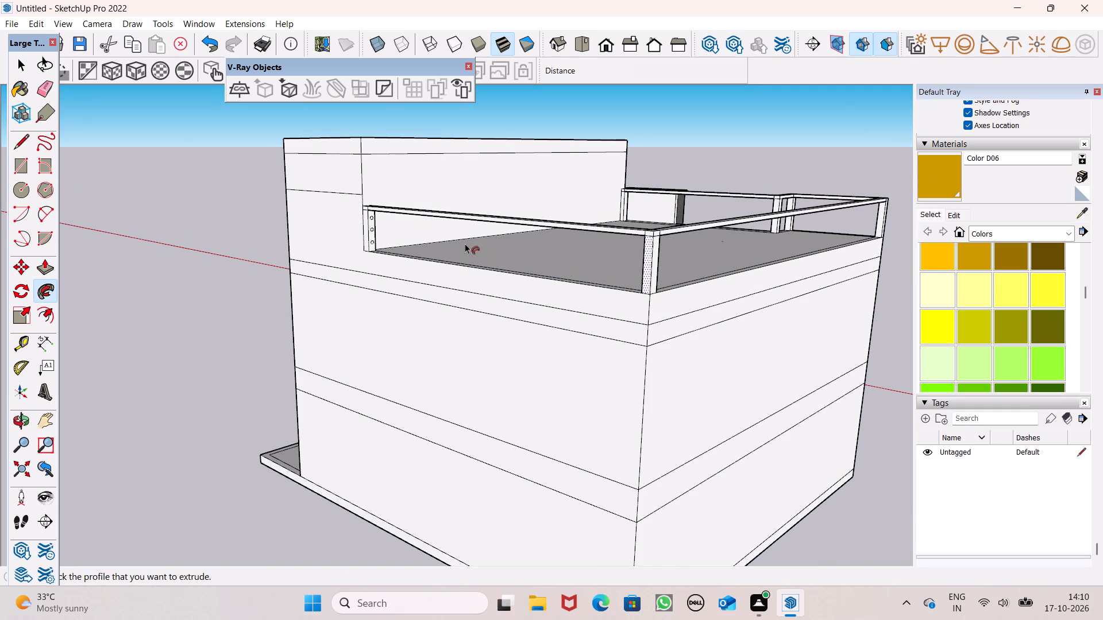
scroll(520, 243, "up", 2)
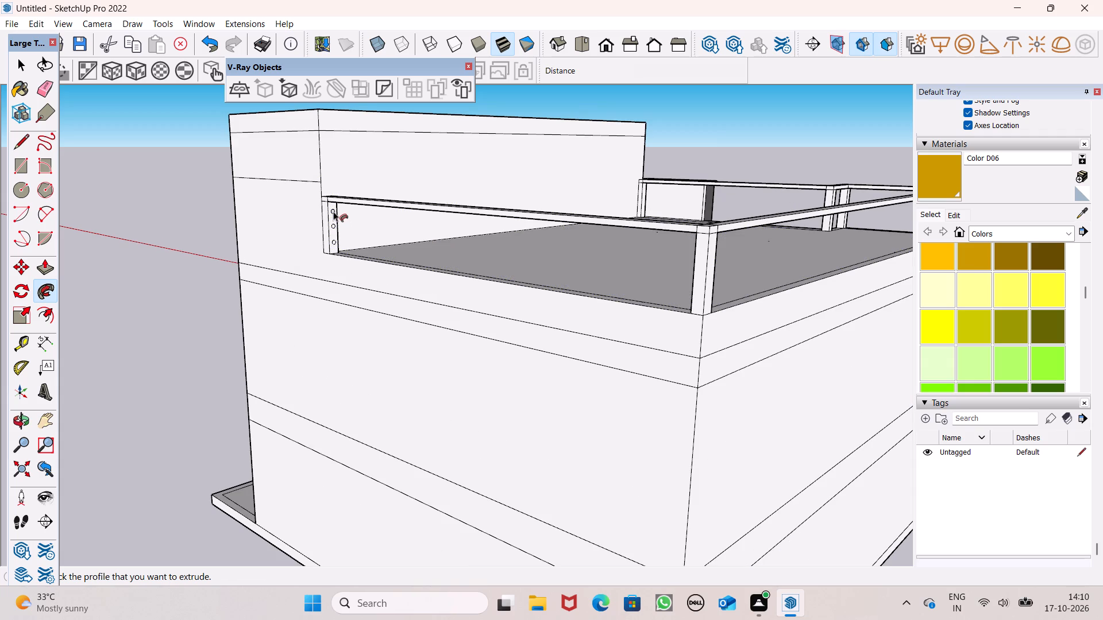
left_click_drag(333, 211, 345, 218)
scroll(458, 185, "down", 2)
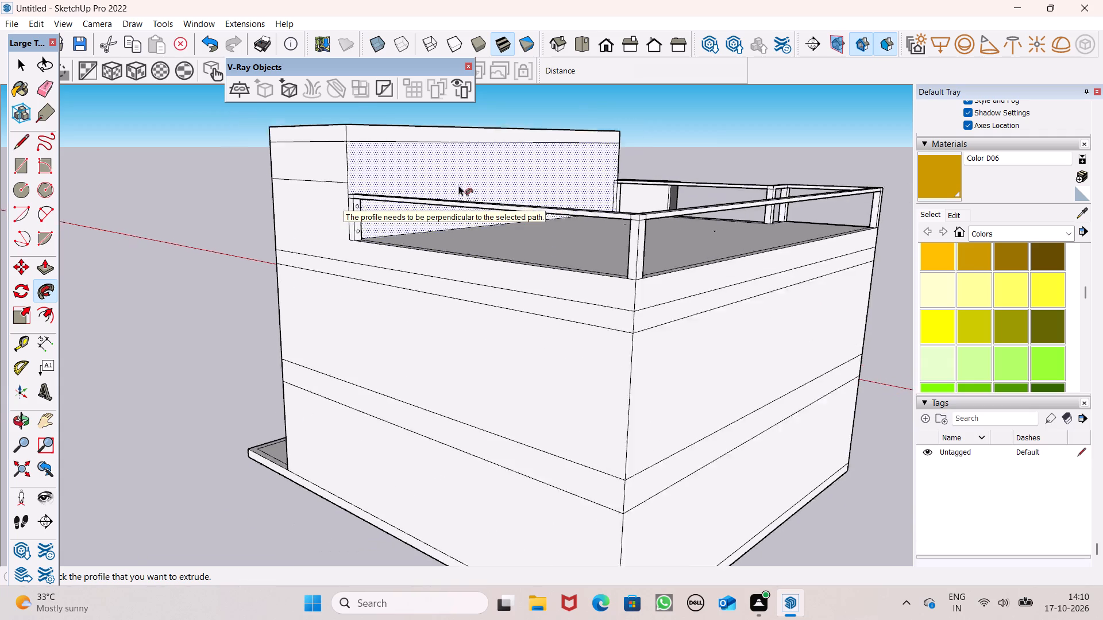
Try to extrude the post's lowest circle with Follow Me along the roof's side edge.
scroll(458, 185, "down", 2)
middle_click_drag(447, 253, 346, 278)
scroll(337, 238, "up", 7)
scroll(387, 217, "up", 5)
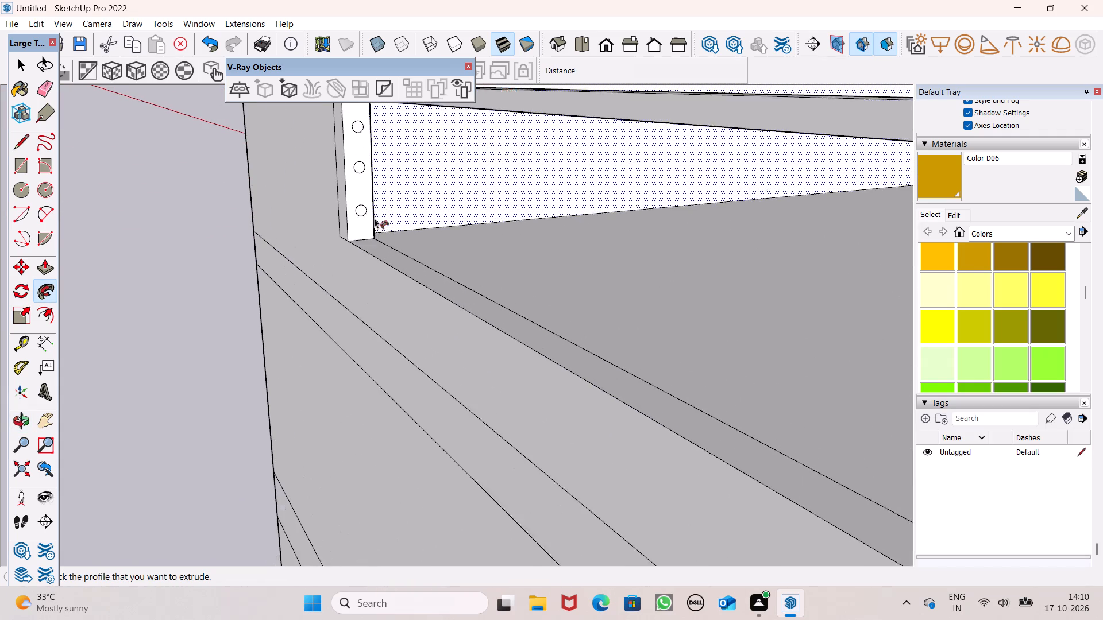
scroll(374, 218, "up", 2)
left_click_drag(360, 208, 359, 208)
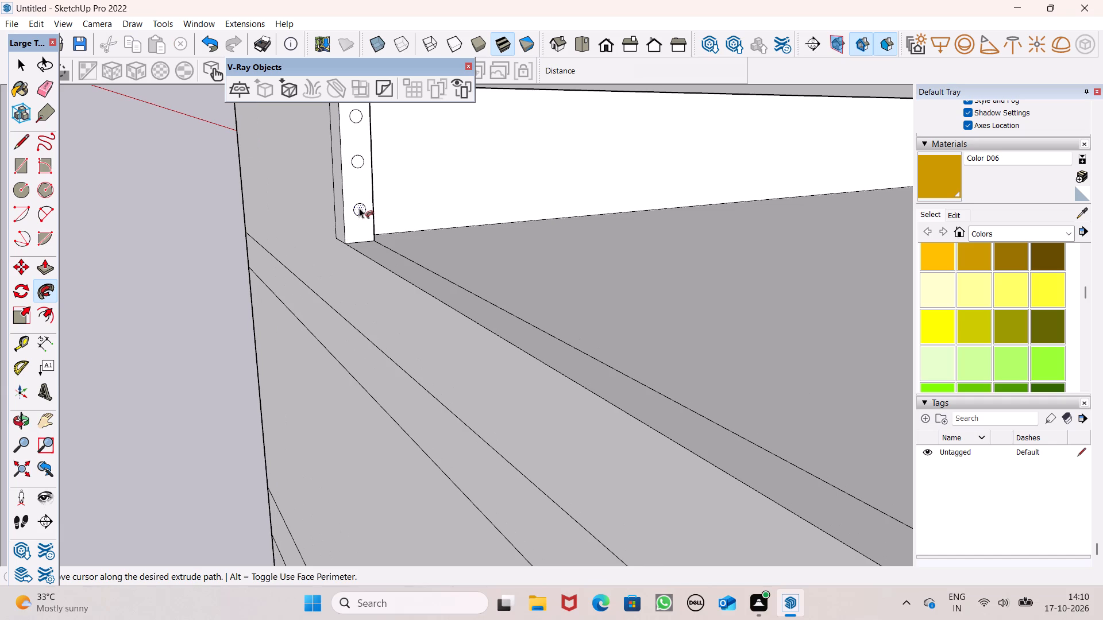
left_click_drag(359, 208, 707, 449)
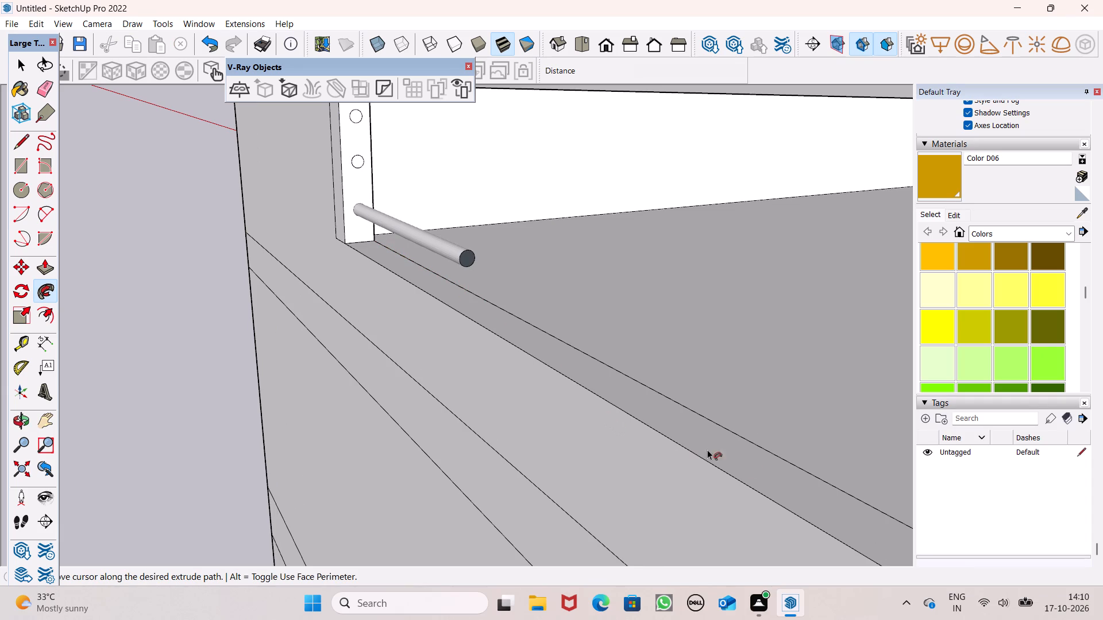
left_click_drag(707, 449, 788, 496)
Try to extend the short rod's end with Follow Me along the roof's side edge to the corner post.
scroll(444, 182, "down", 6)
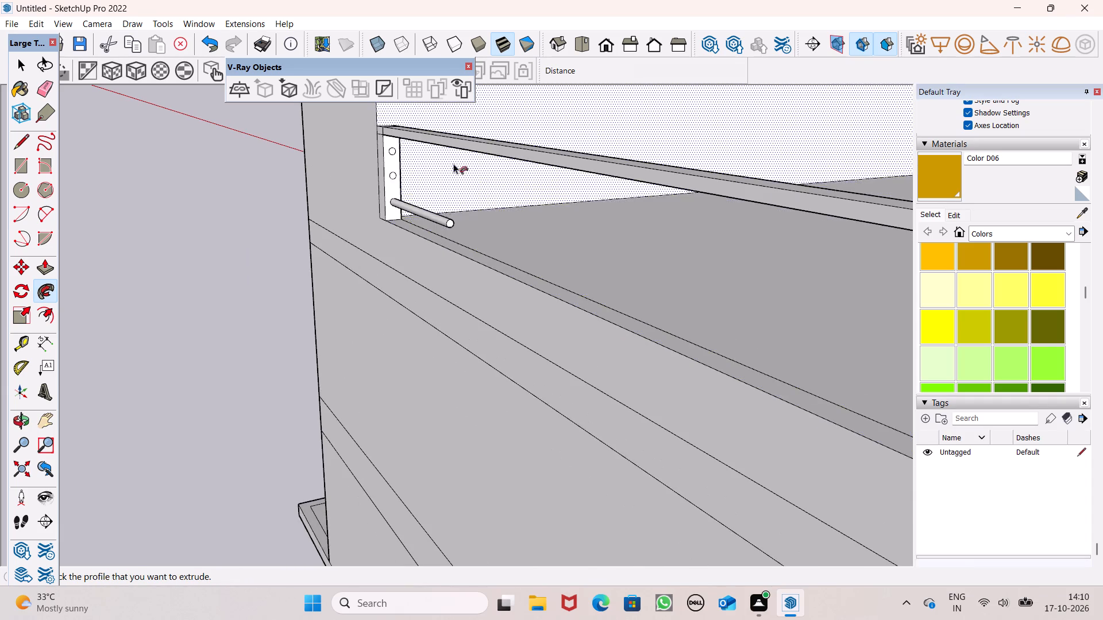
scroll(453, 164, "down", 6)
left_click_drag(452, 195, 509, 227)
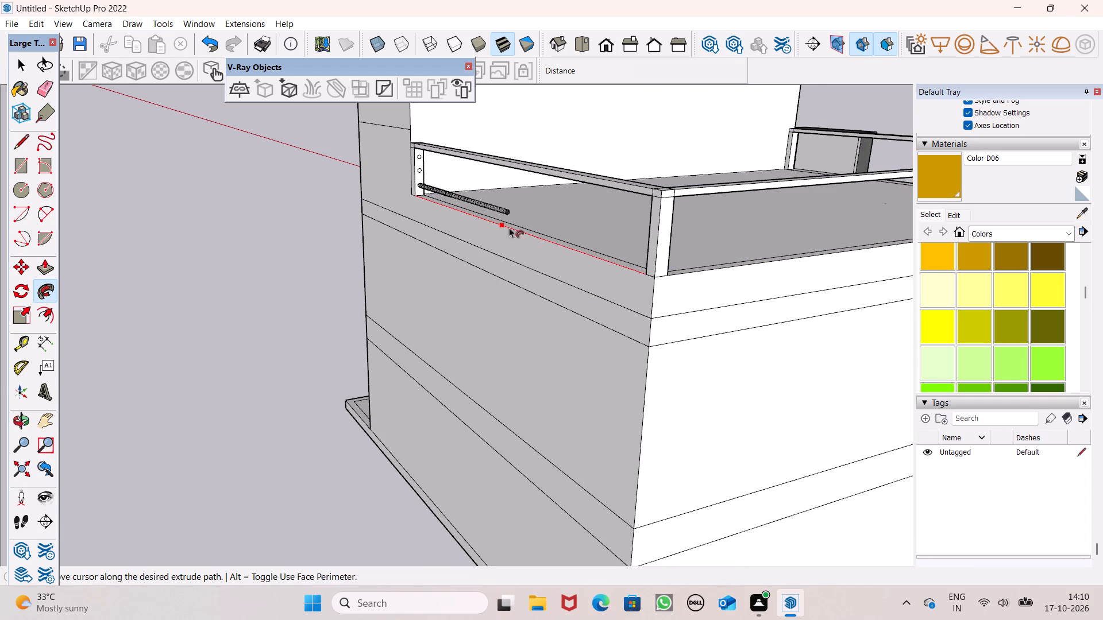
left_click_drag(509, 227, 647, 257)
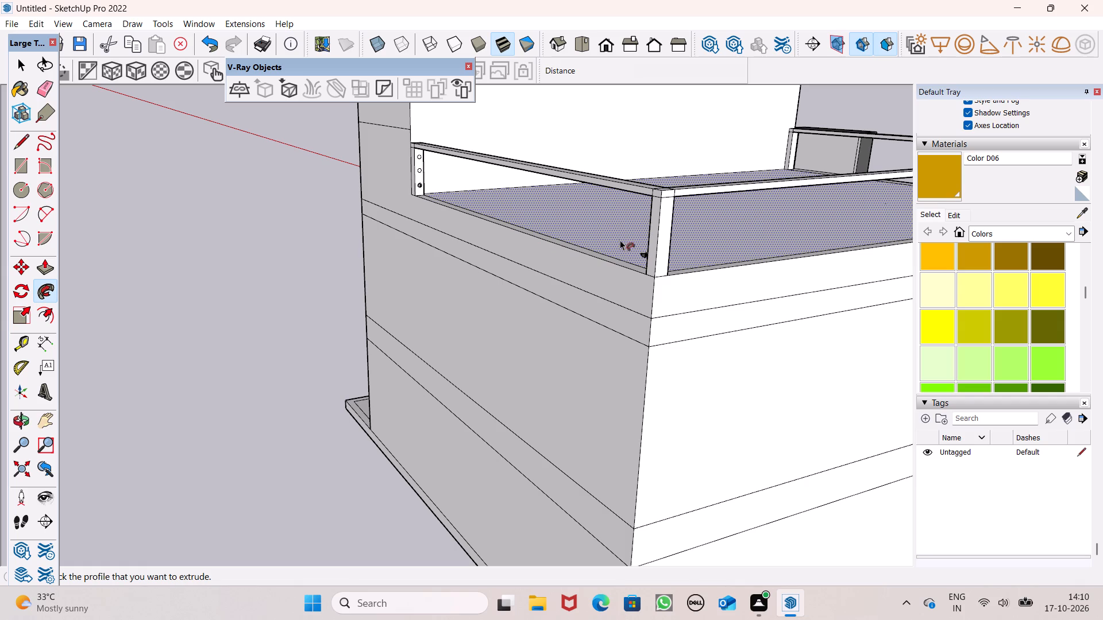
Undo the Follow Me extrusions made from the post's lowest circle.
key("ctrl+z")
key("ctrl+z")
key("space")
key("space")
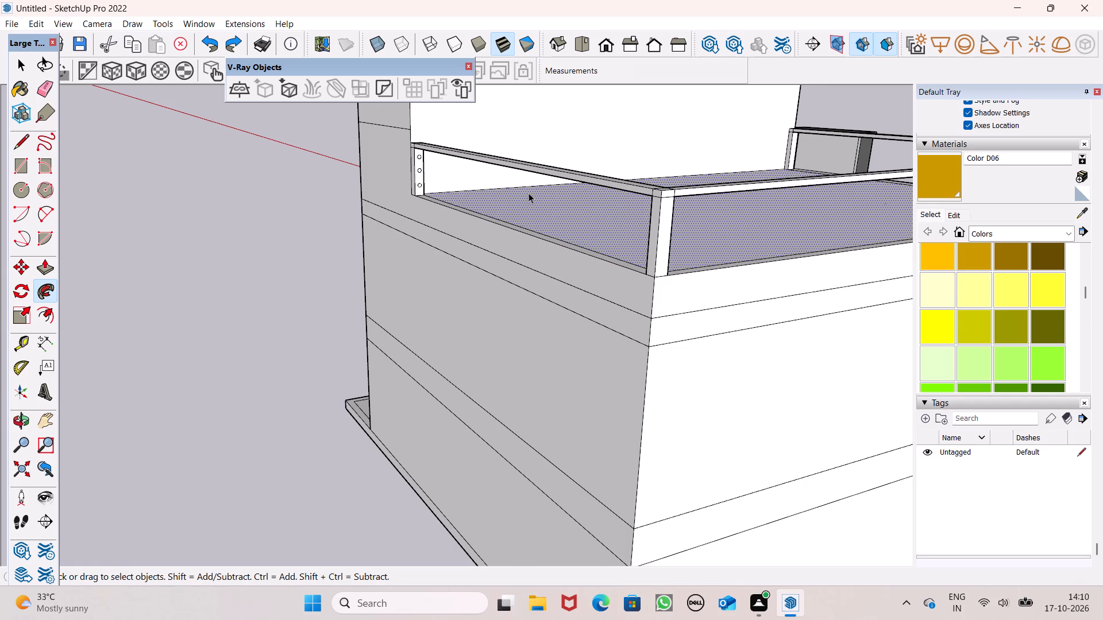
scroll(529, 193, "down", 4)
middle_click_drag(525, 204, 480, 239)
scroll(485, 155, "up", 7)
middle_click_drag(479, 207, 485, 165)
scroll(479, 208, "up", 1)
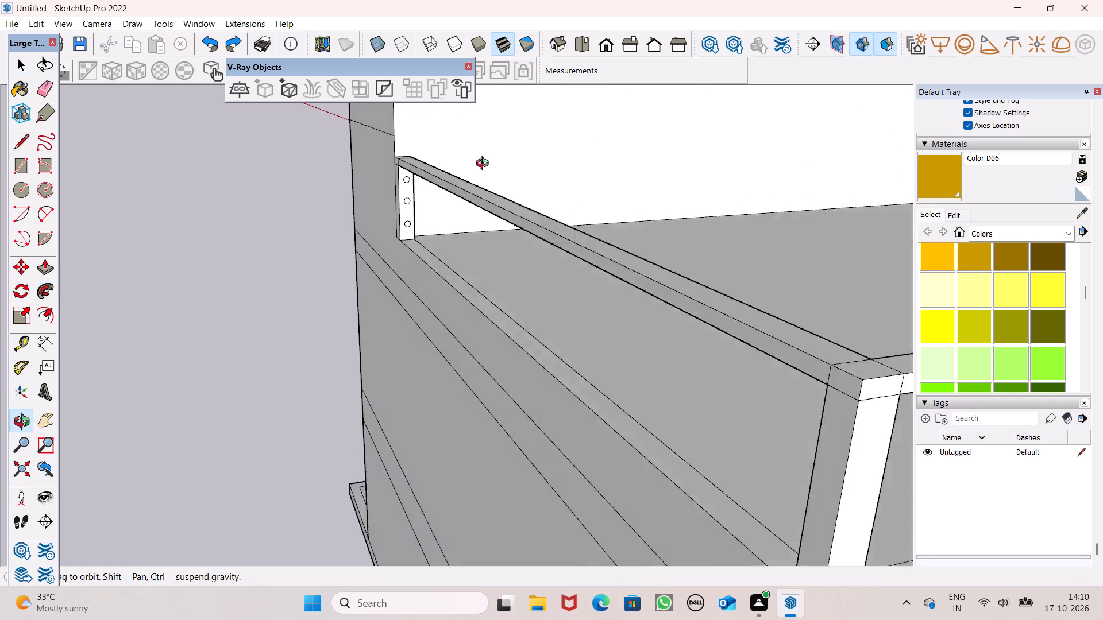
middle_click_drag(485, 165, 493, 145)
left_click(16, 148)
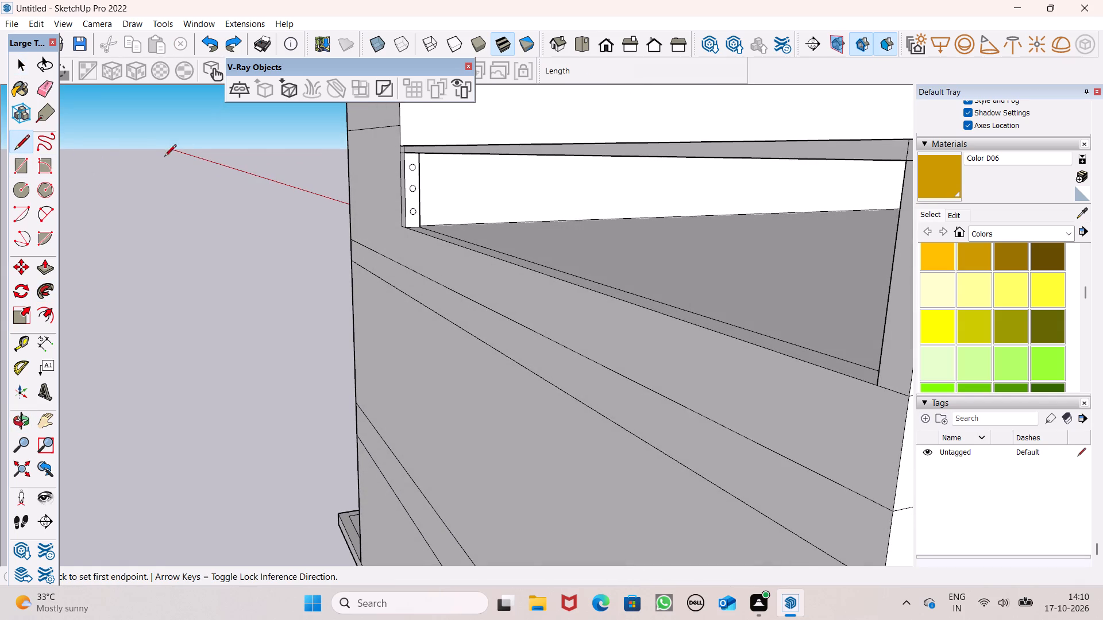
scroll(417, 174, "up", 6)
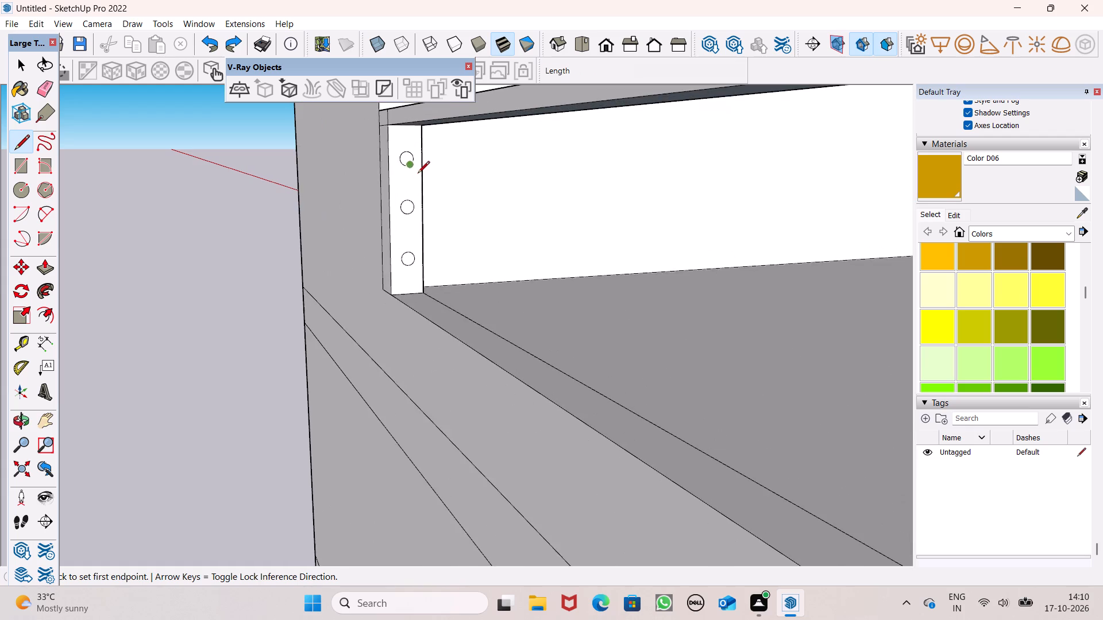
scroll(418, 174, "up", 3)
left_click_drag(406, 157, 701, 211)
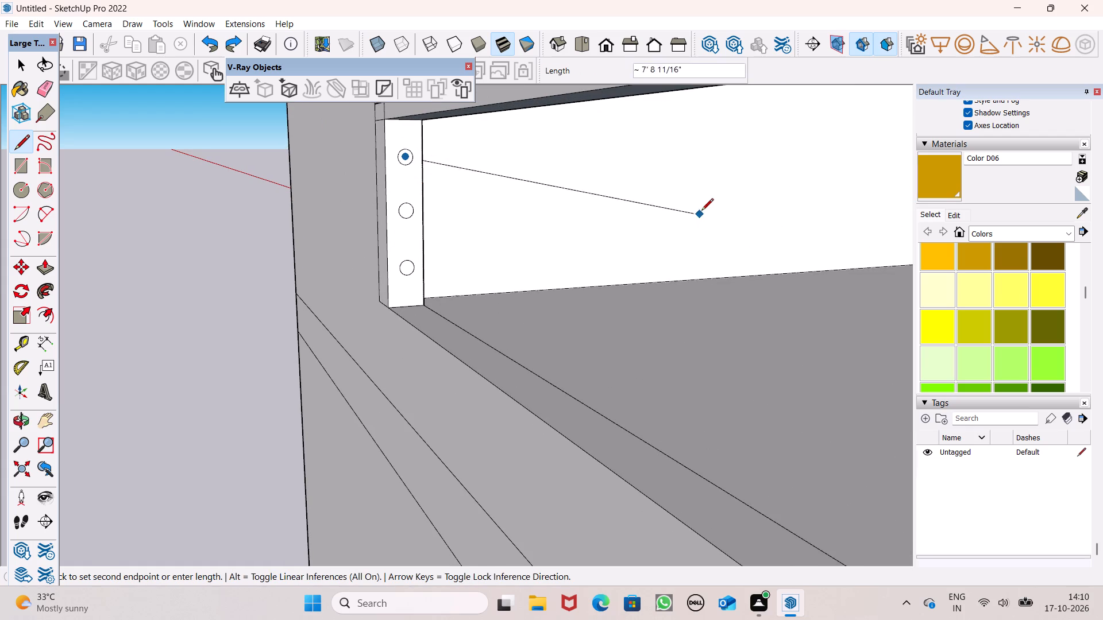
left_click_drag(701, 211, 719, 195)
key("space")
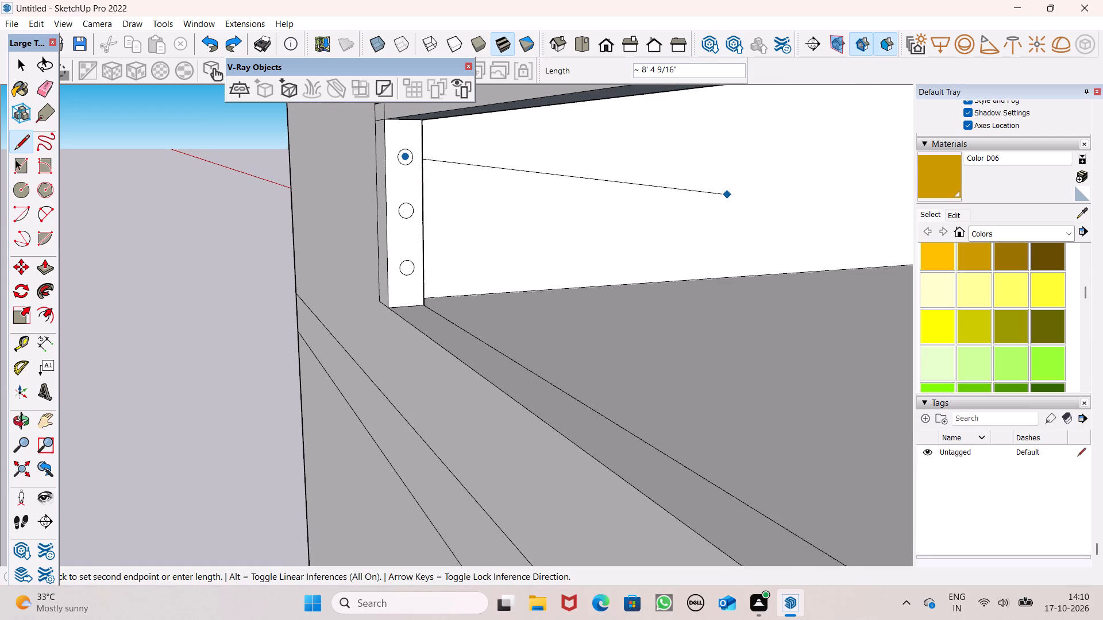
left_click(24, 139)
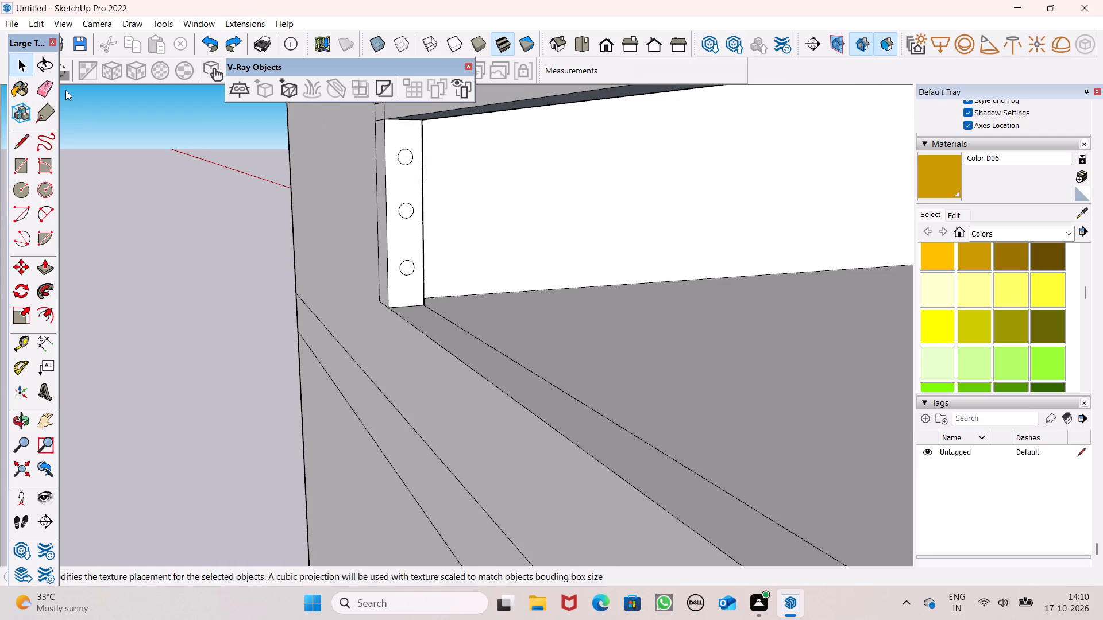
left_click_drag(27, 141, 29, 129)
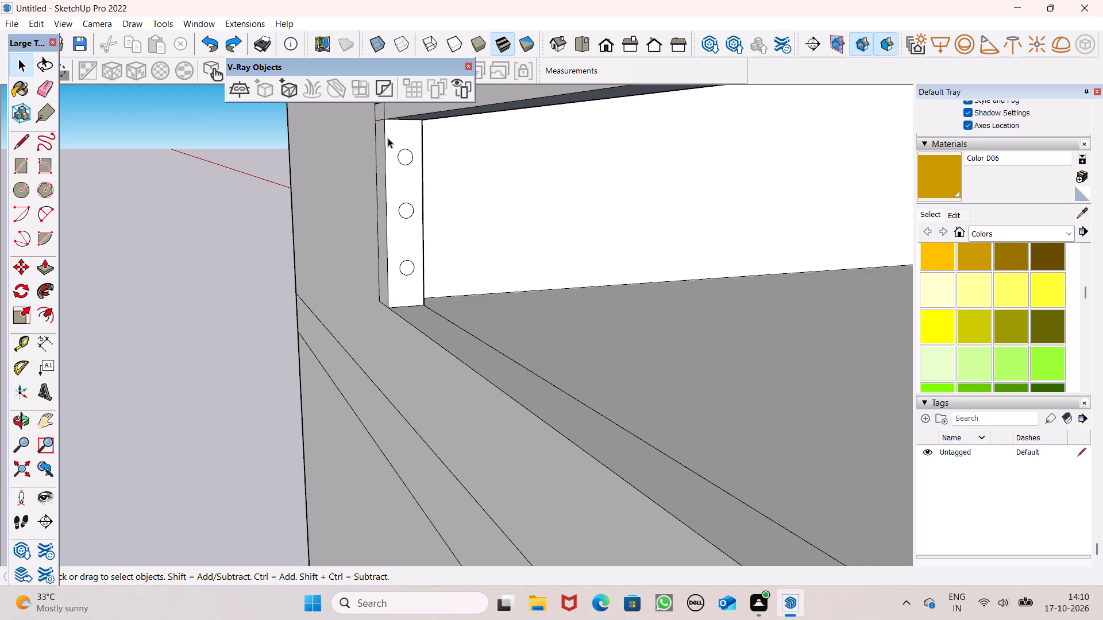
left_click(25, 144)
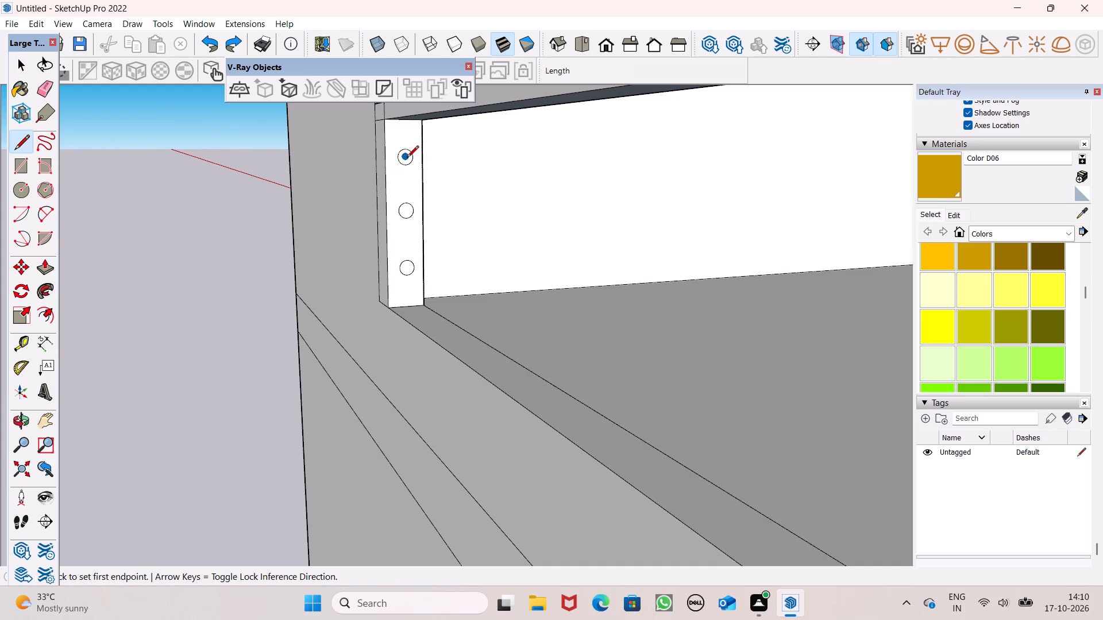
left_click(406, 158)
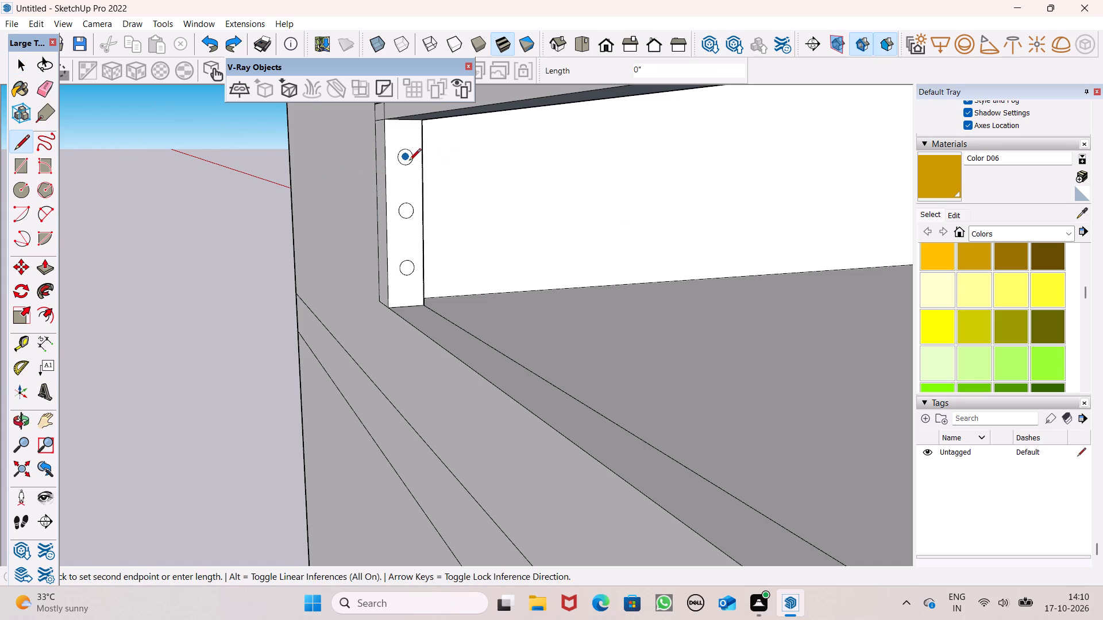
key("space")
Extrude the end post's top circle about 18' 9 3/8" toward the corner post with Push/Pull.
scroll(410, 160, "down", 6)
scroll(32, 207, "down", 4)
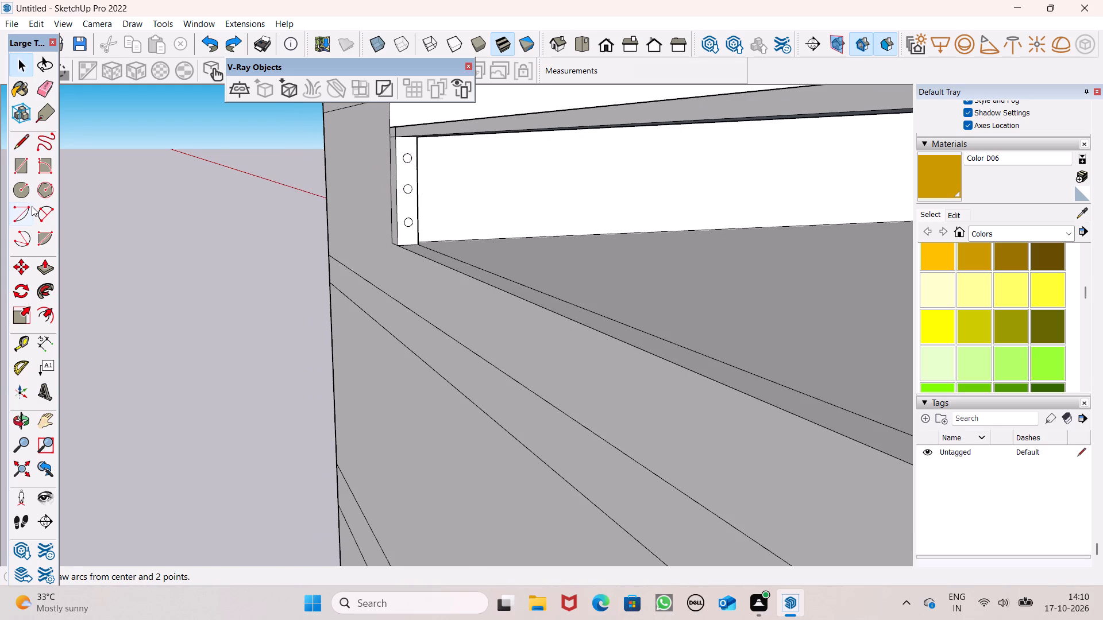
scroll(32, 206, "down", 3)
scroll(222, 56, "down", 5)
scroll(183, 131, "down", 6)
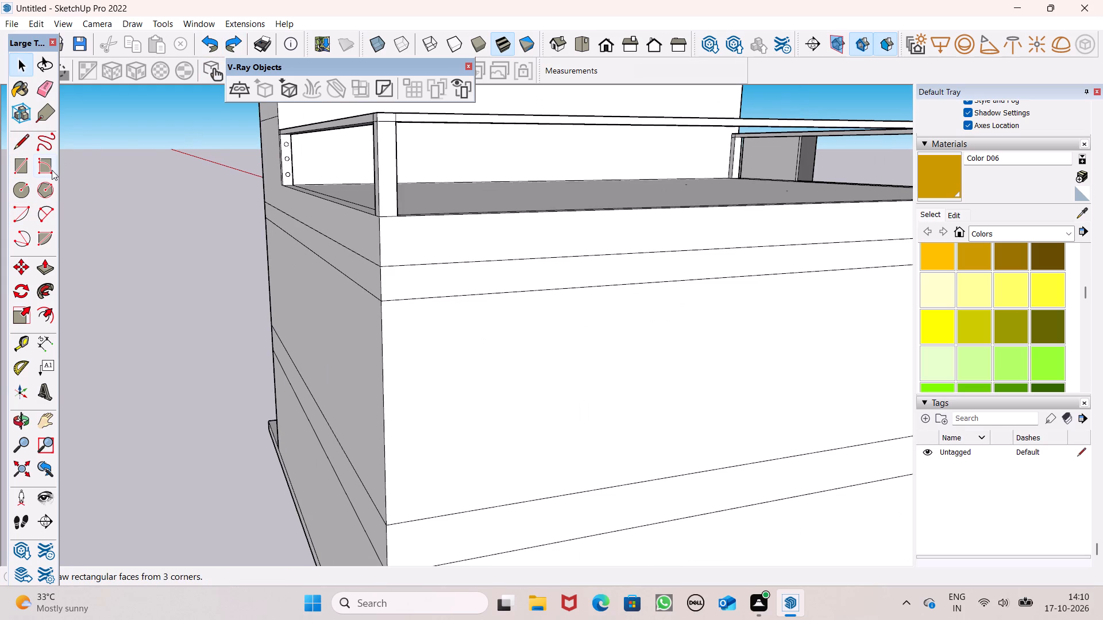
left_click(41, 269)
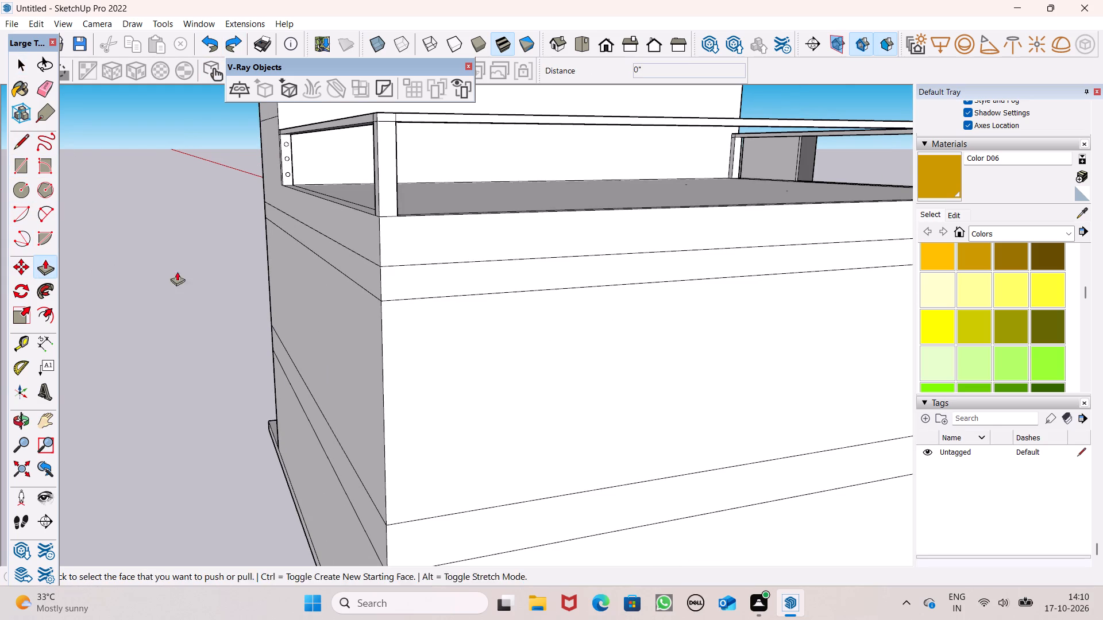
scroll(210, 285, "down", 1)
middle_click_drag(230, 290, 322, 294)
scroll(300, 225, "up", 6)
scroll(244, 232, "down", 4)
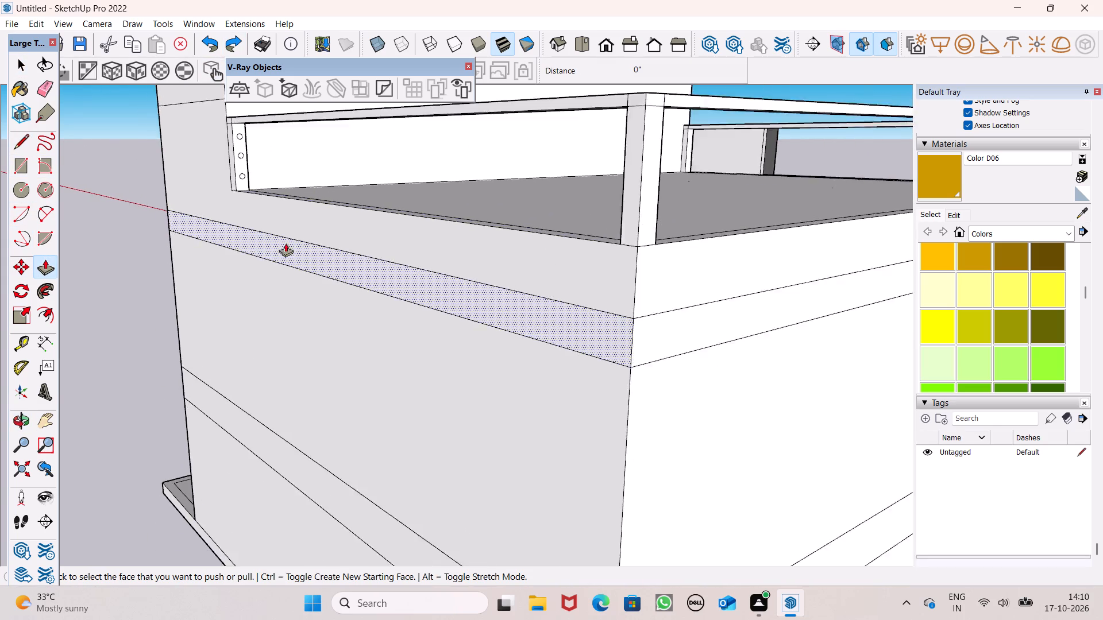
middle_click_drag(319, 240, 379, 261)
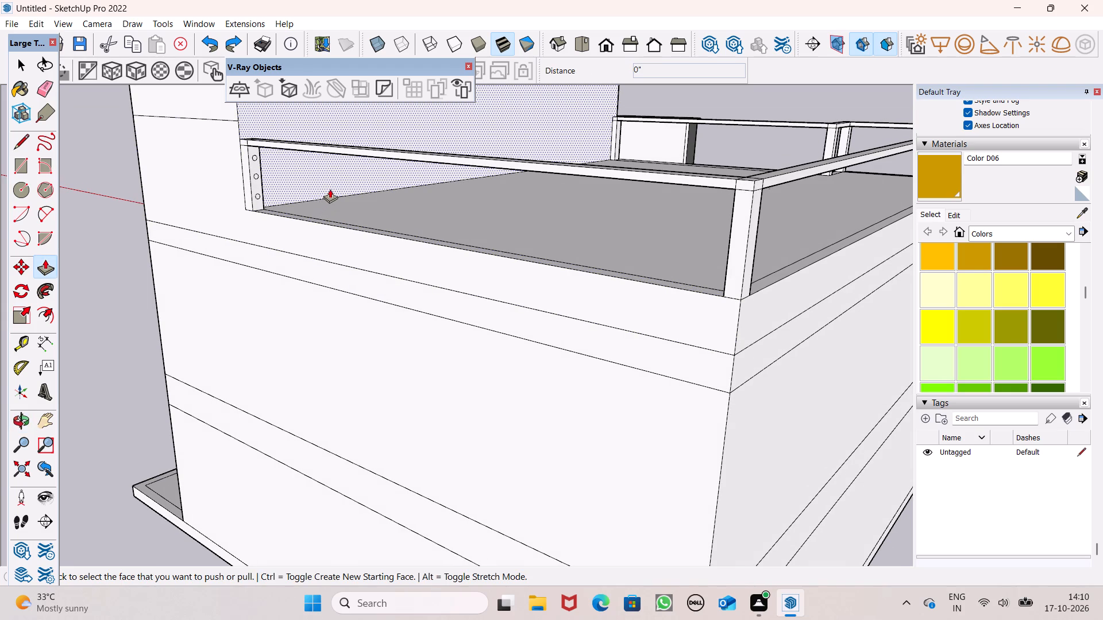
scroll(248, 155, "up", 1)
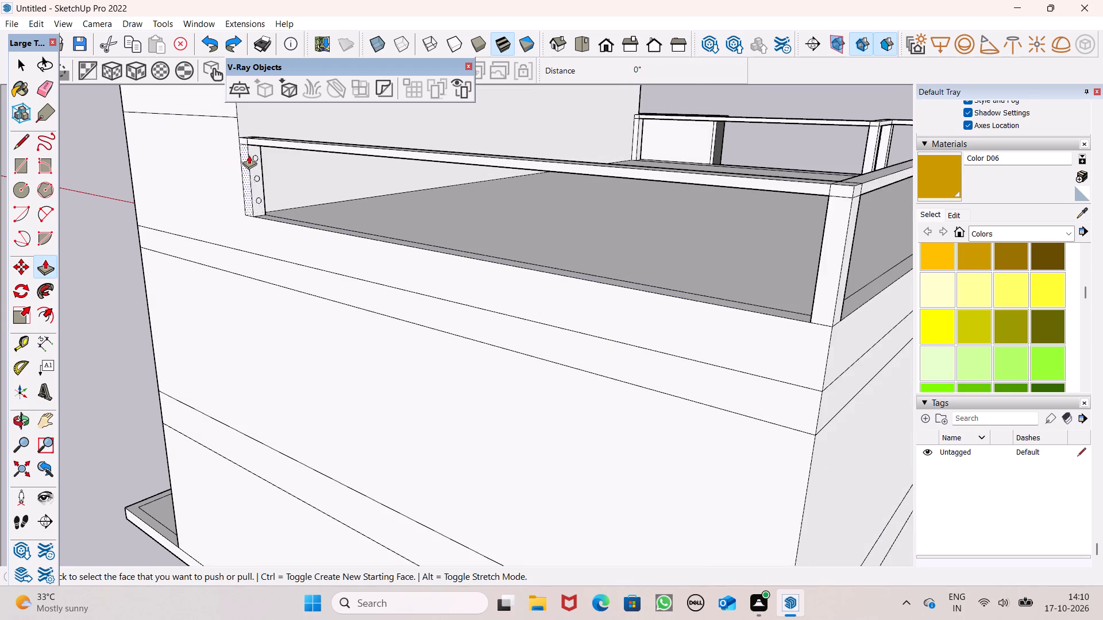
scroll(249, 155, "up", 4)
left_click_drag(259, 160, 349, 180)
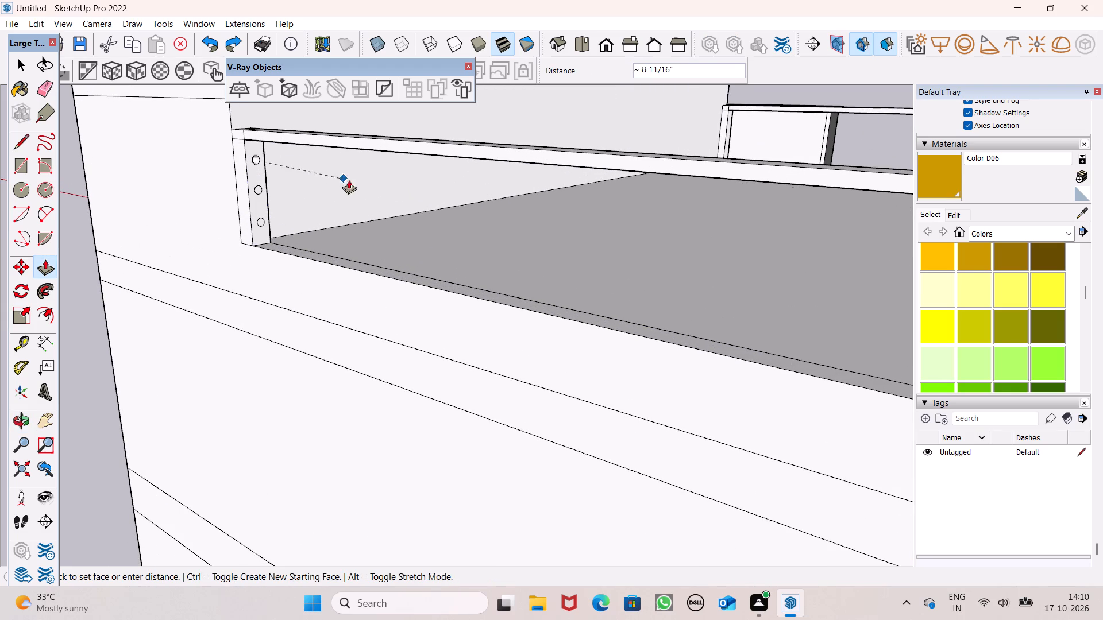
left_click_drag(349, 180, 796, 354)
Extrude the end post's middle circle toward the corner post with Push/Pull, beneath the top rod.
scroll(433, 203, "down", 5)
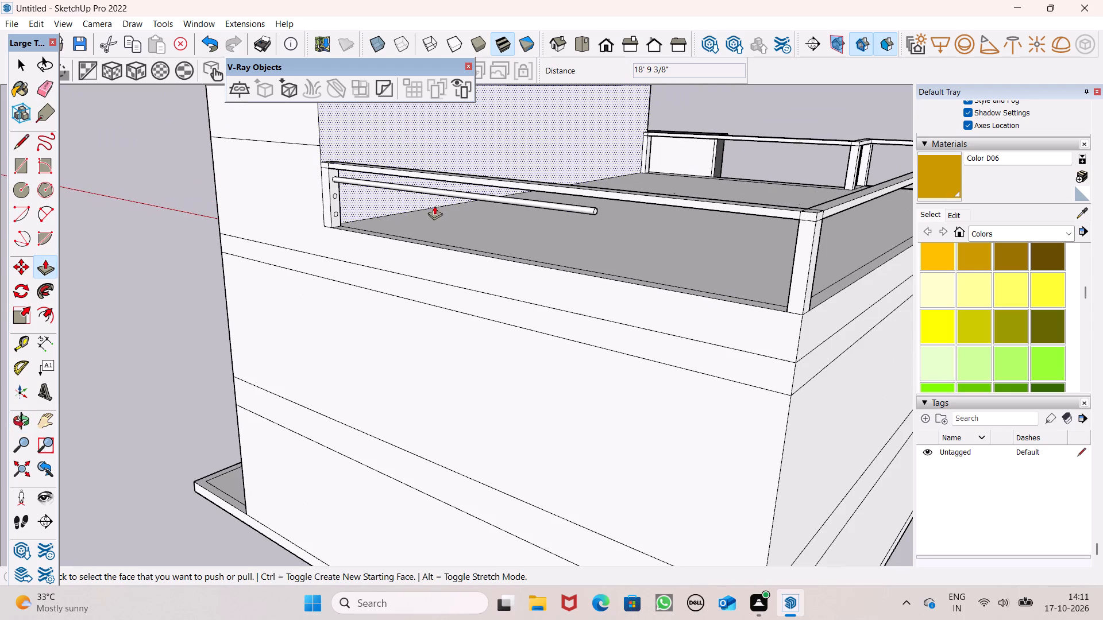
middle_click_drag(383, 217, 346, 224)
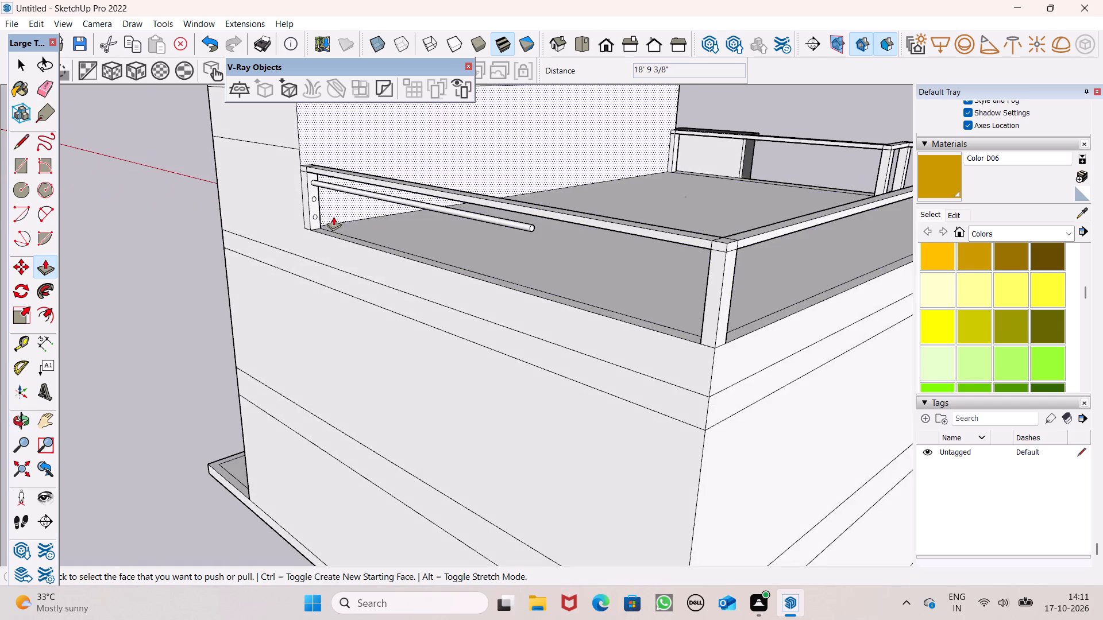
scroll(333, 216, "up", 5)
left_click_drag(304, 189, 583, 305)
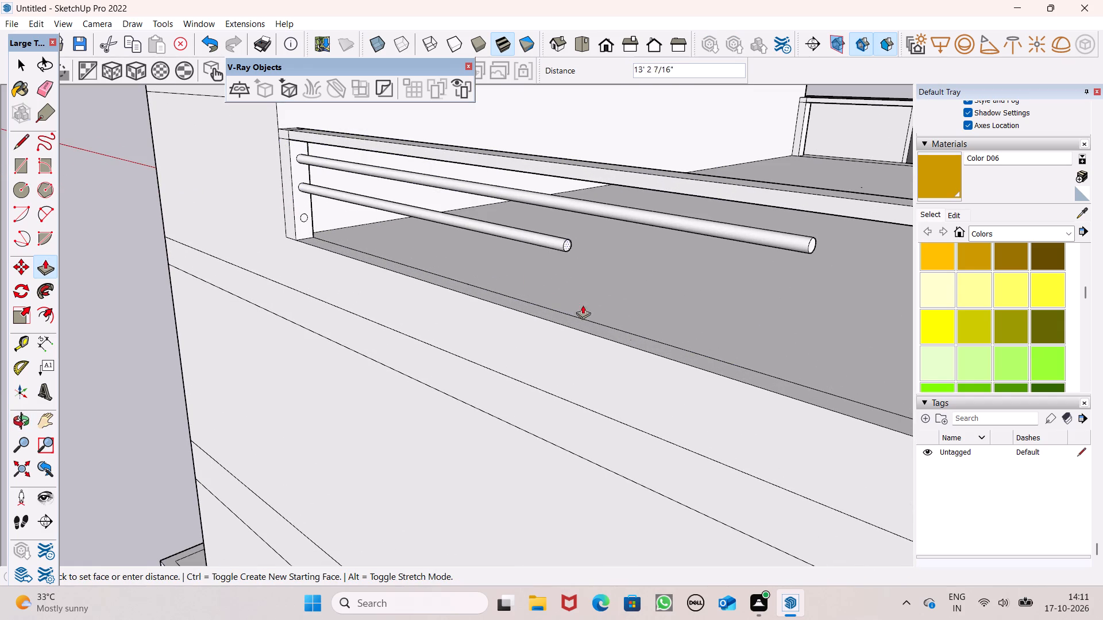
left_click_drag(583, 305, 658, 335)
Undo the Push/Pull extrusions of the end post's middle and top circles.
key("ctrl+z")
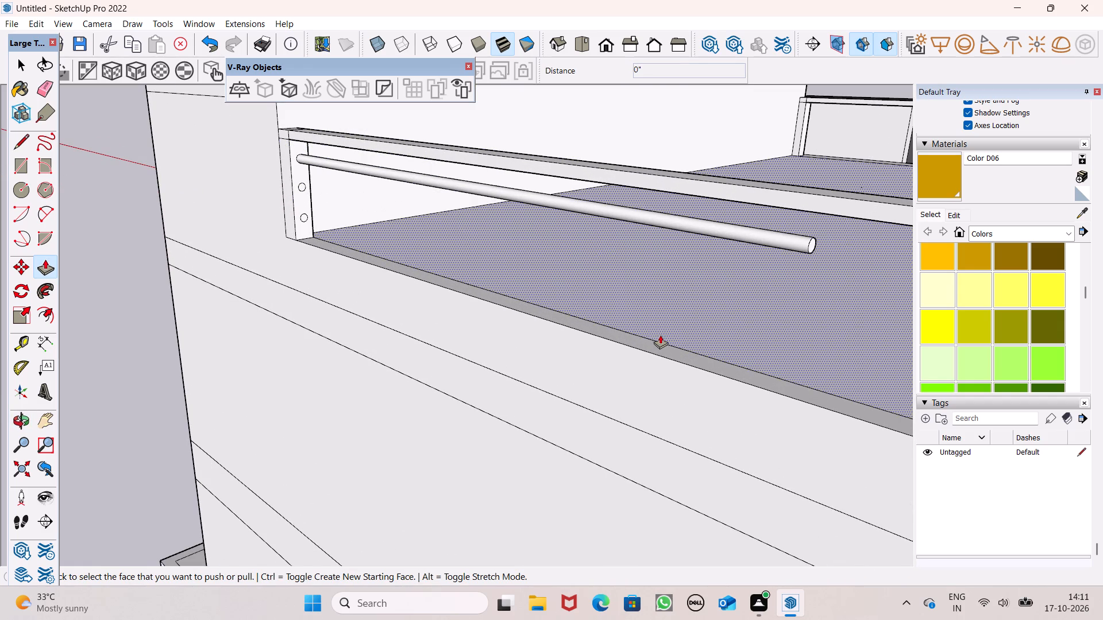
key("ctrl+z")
Extrude the end post's top circle about 22' 4 13/16" toward the corner post with Push/Pull.
left_click_drag(298, 159, 396, 198, "ctrl")
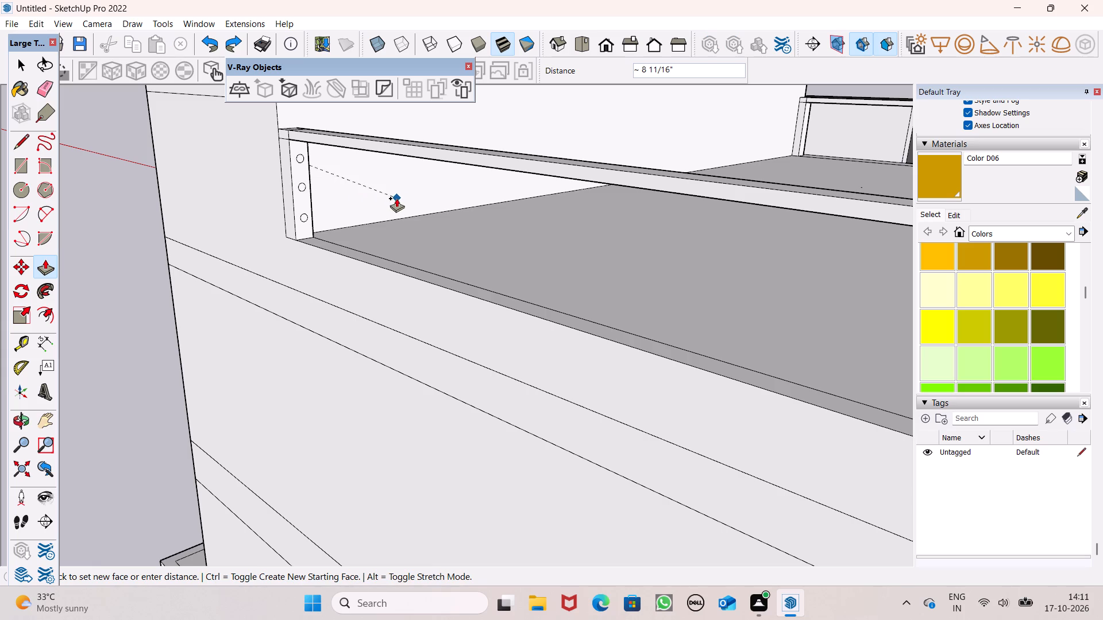
left_click_drag(396, 198, 953, 346, "ctrl")
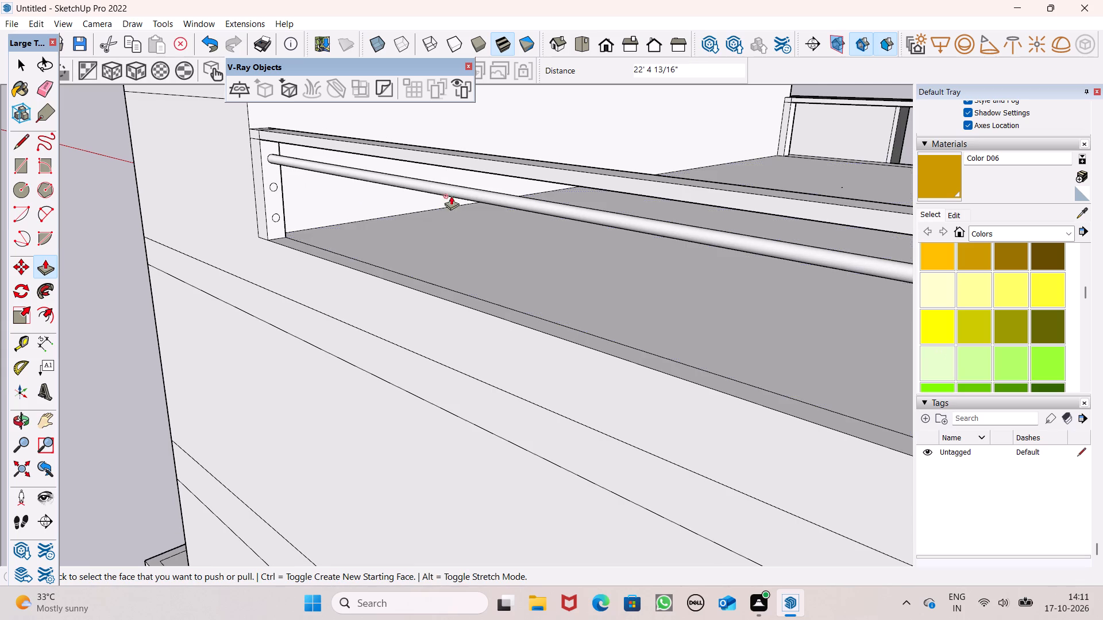
Extrude the end post's middle circle about 24' 1/2" toward the corner post with Push/Pull.
scroll(446, 188, "down", 4)
scroll(376, 202, "up", 2)
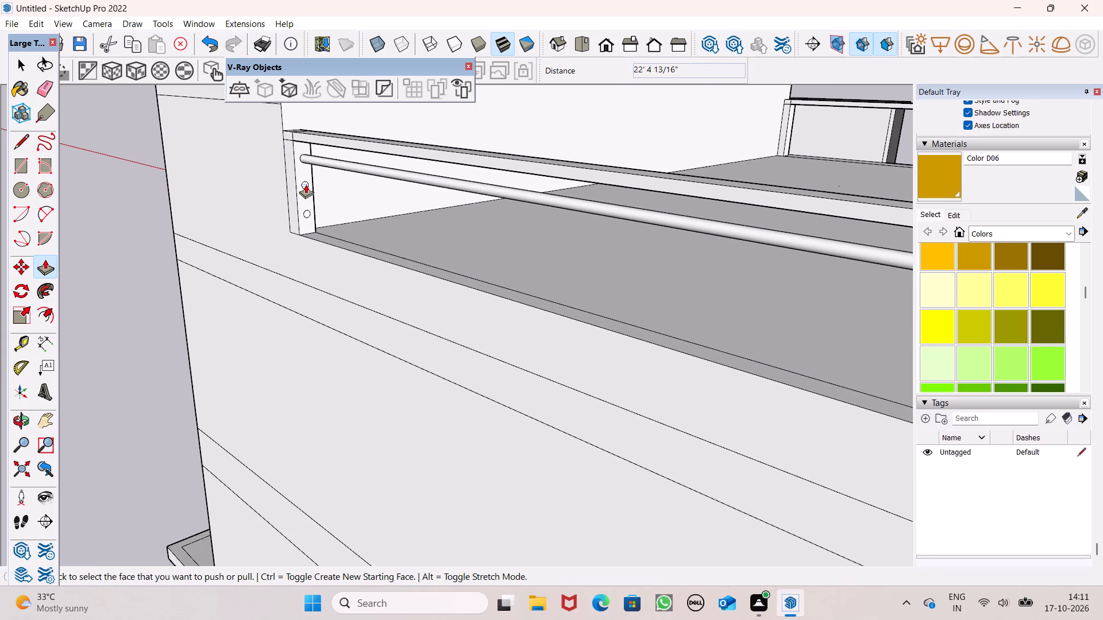
left_click_drag(306, 184, 509, 255)
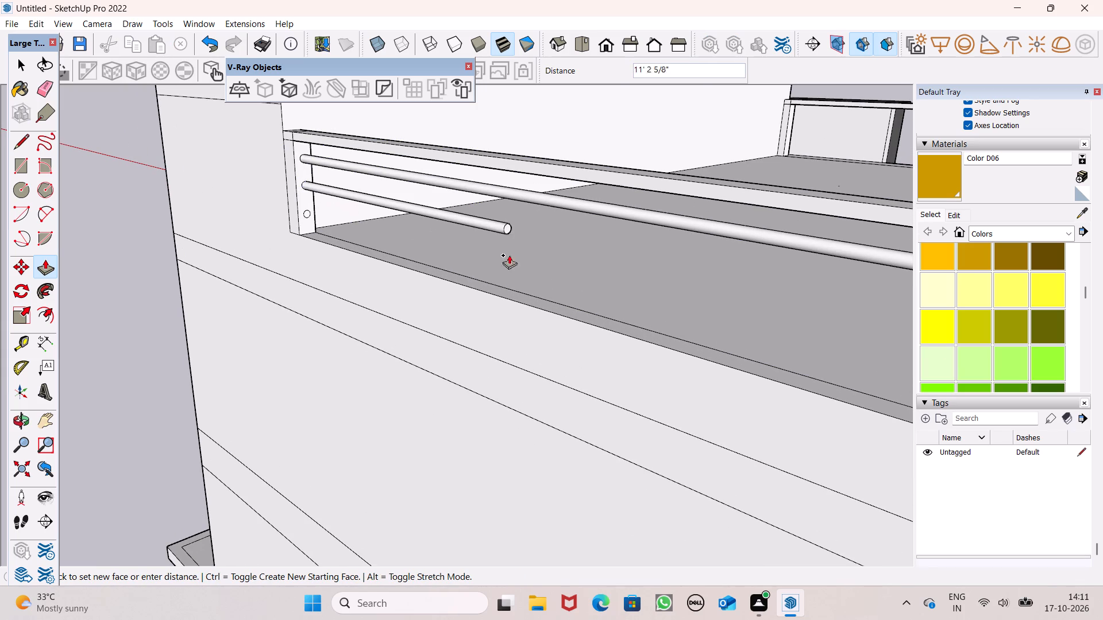
left_click_drag(509, 255, 974, 348)
Extrude the end post's lowest circle about 25' 1/16" toward the corner post with Push/Pull.
scroll(438, 179, "down", 4)
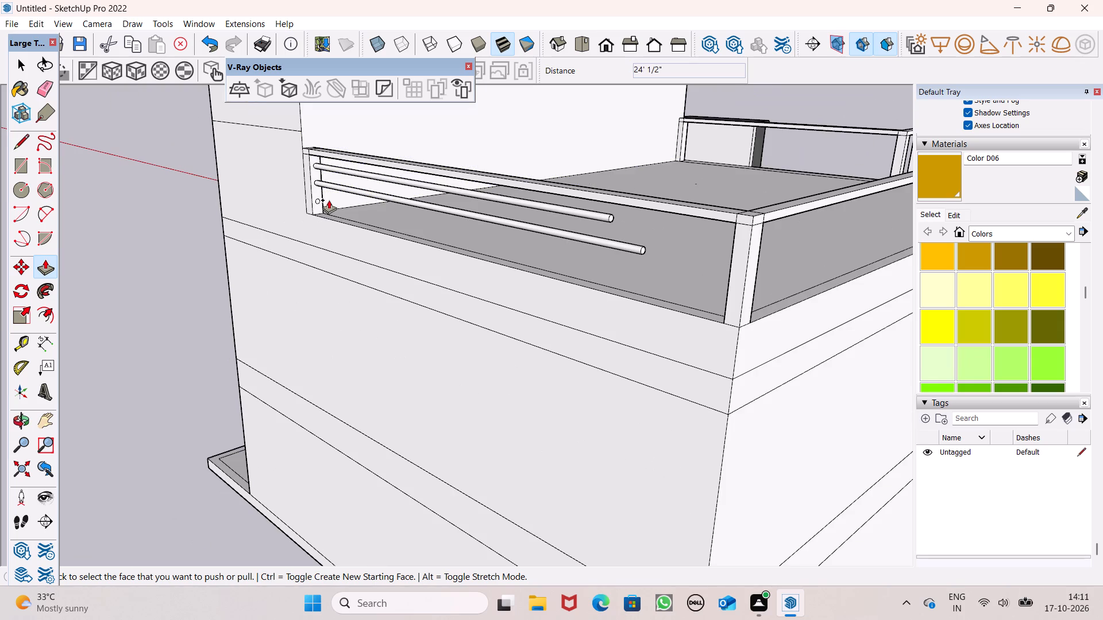
scroll(319, 203, "up", 3)
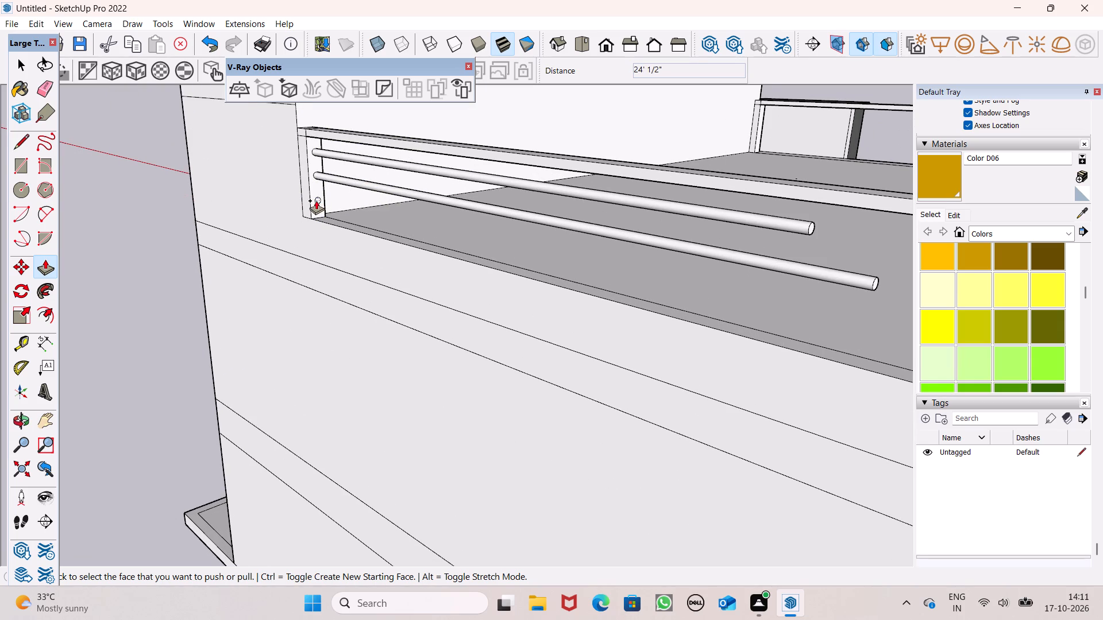
left_click_drag(316, 200, 911, 339)
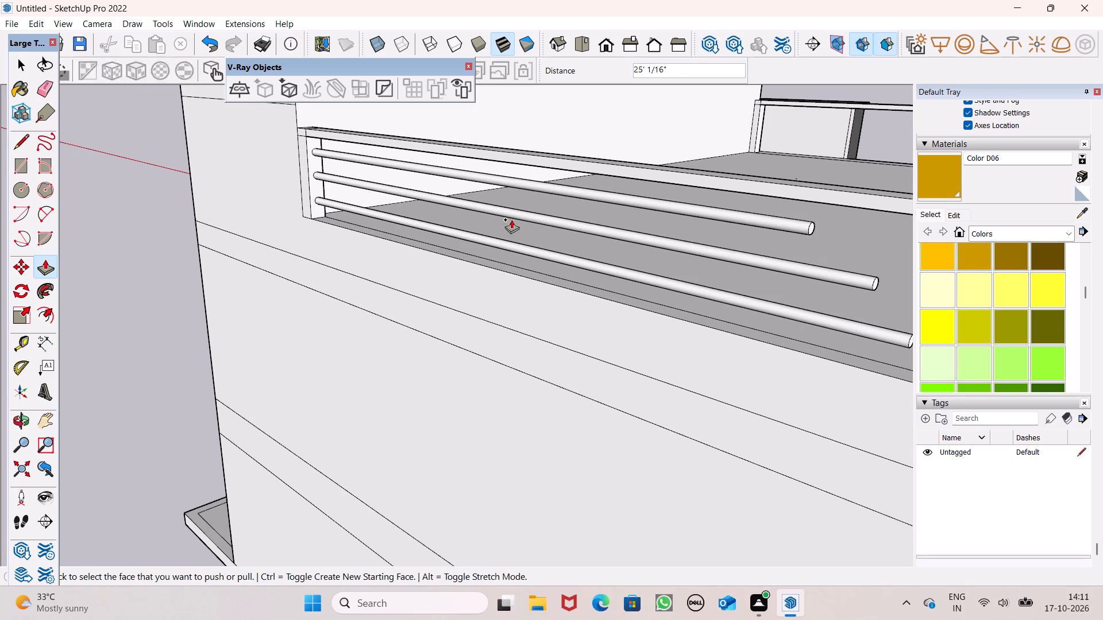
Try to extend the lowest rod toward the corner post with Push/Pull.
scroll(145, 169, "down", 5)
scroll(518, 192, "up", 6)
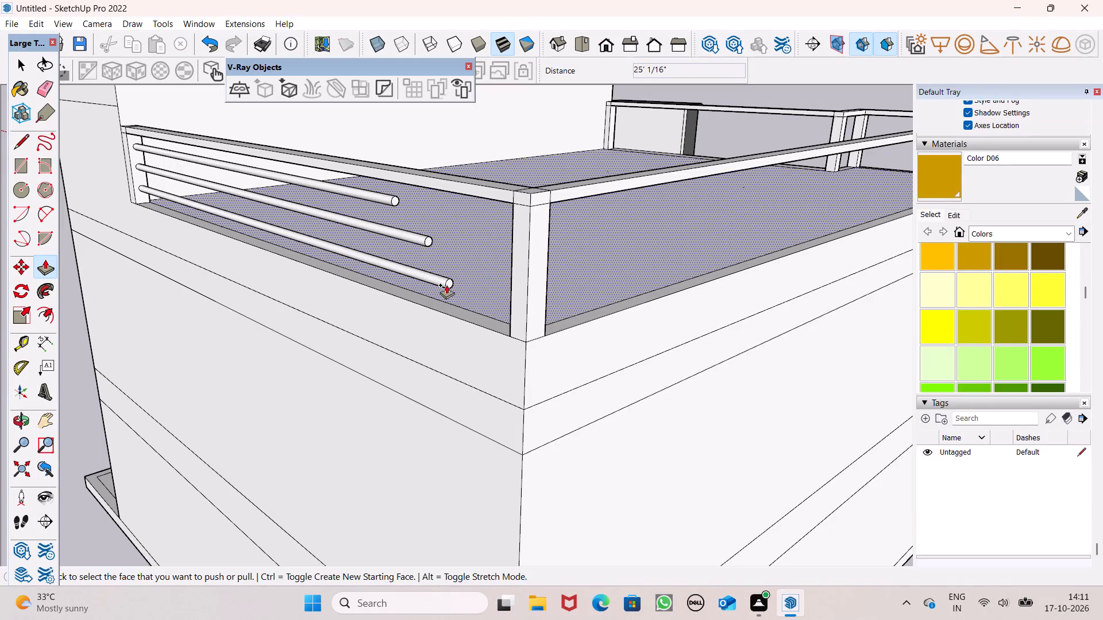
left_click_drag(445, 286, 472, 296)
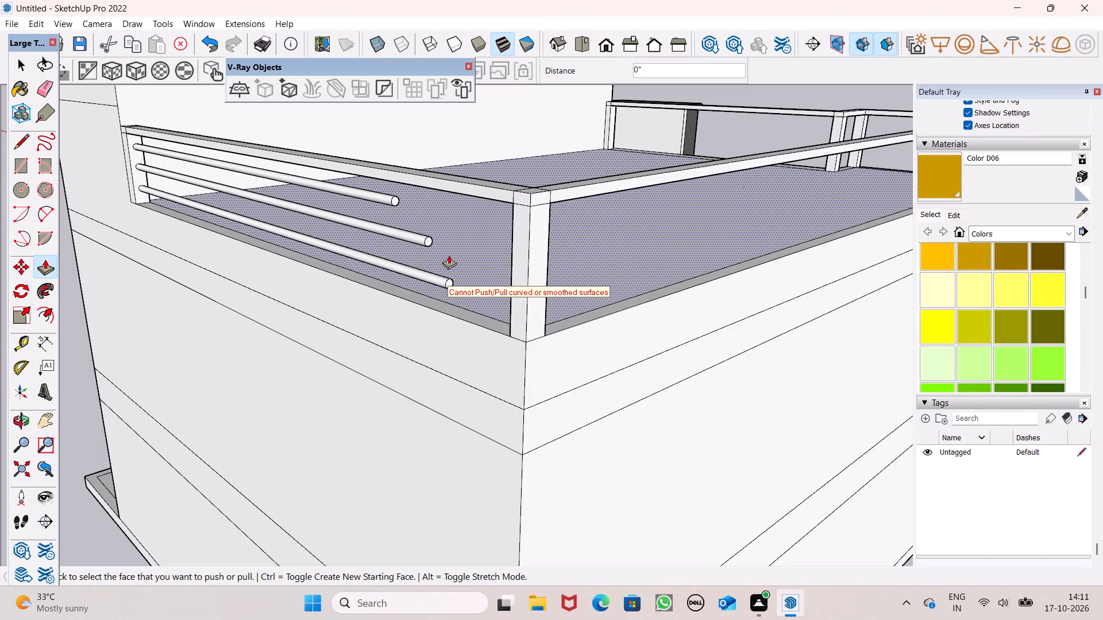
Extend the top rod's end face with Push/Pull until it meets the corner post.
scroll(449, 254, "down", 1)
scroll(584, 180, "down", 5)
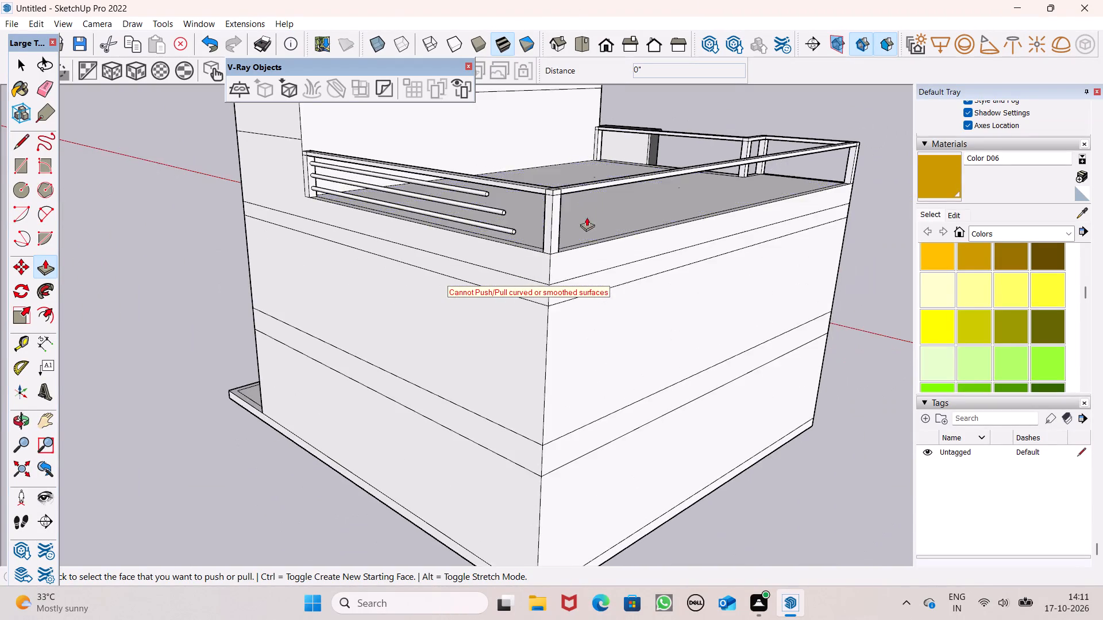
middle_click_drag(588, 233, 641, 298)
scroll(641, 299, "up", 8)
scroll(441, 256, "up", 5)
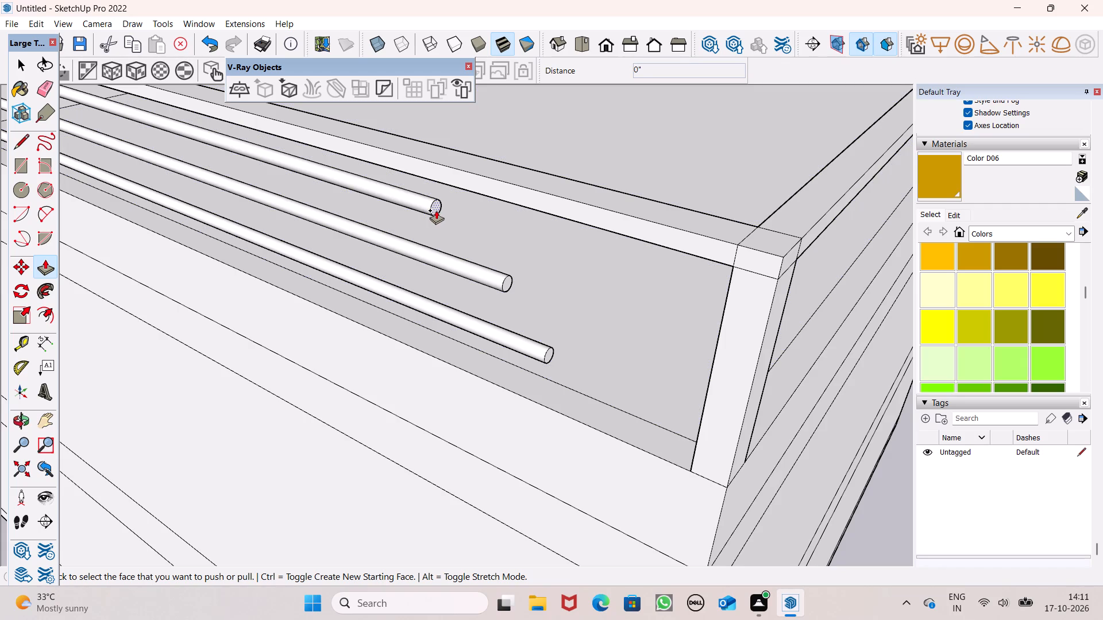
left_click_drag(436, 210, 761, 303)
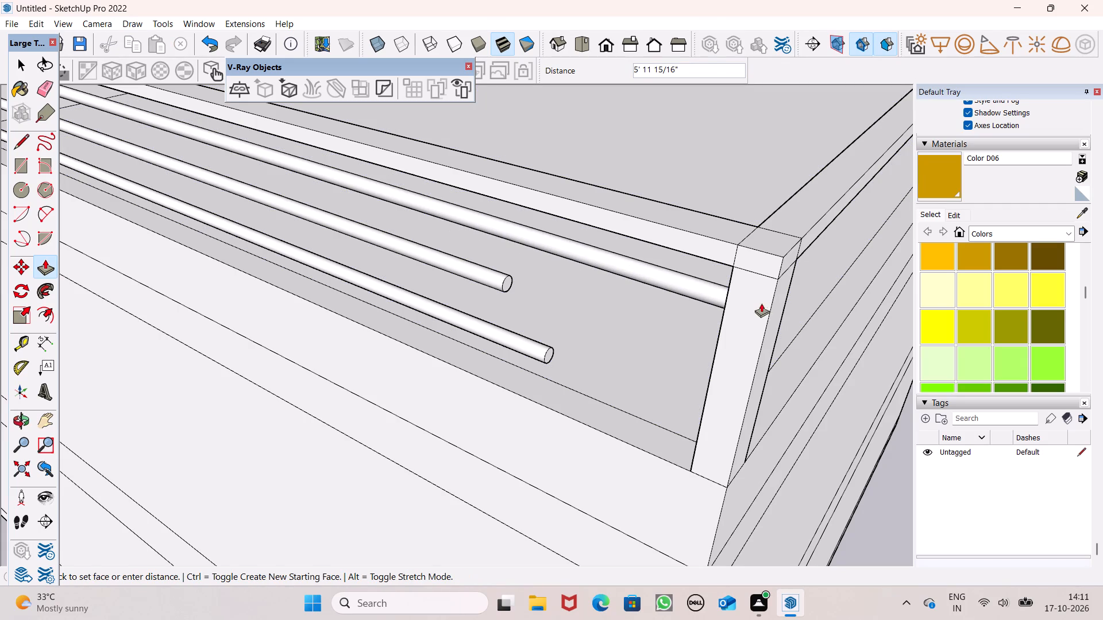
left_click_drag(761, 303, 731, 304)
Extend the lowest rod's end face with Push/Pull until it meets the corner post.
scroll(745, 270, "down", 5)
middle_click_drag(753, 296, 954, 164)
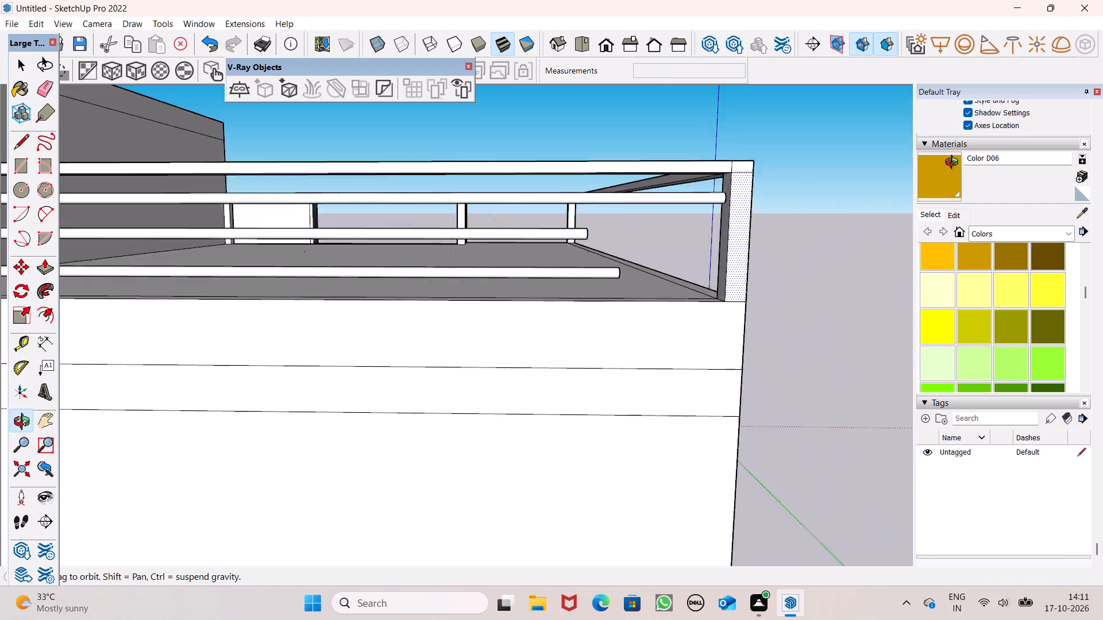
middle_click_drag(954, 164, 673, 292)
scroll(446, 343, "up", 2)
scroll(629, 316, "down", 3)
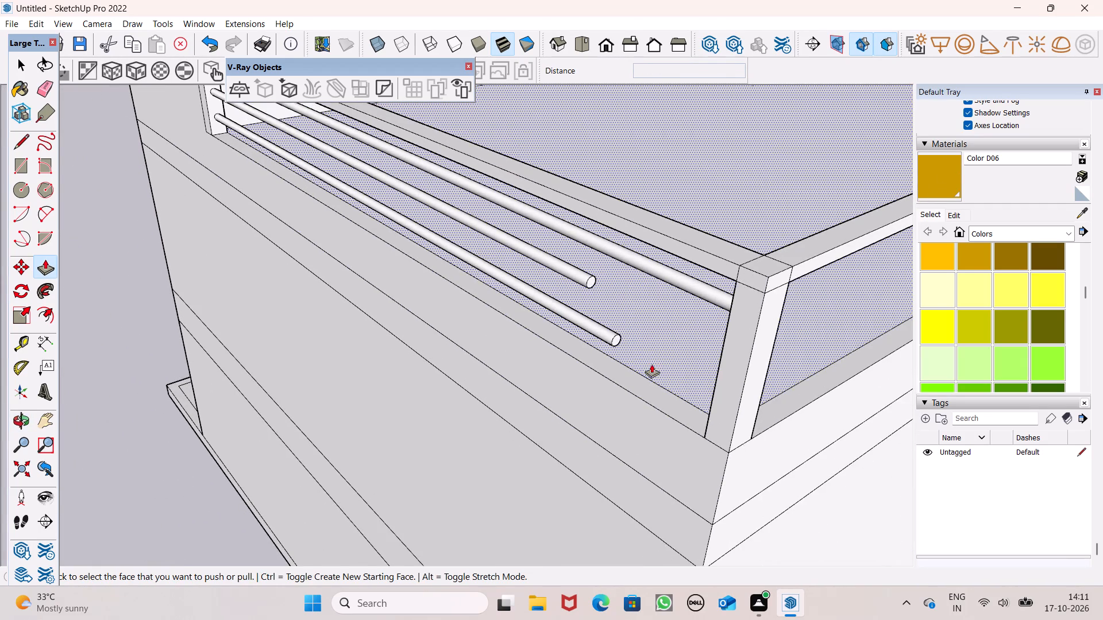
scroll(645, 363, "up", 3)
left_click_drag(608, 330, 666, 354)
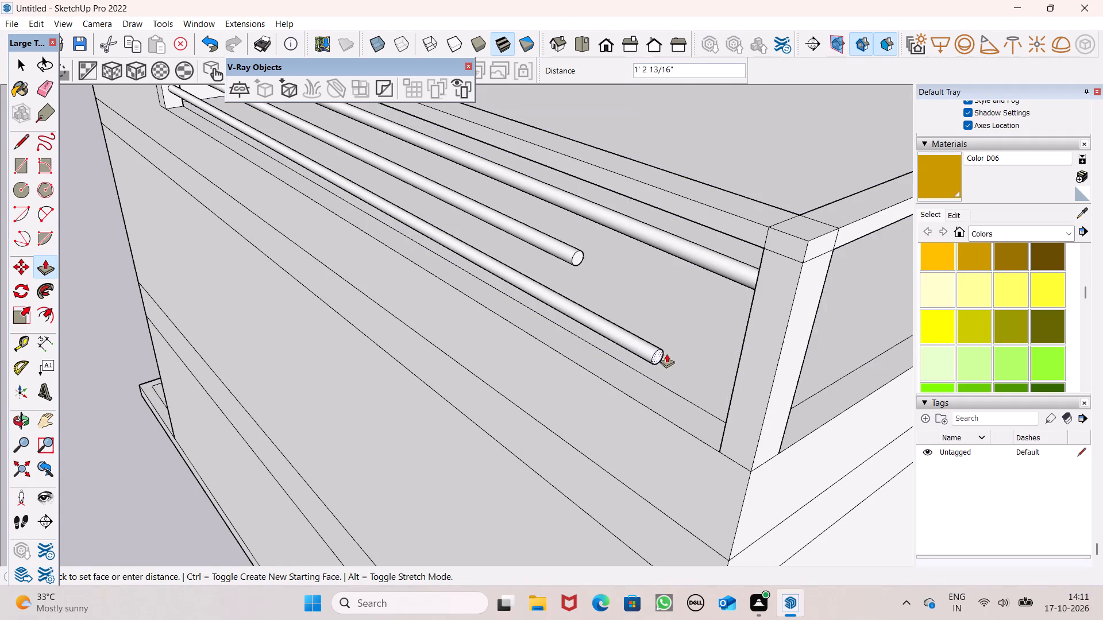
left_click_drag(666, 354, 748, 386)
Extend the middle rod's end face about 3' 9 11/16" with Push/Pull until it meets the corner post.
left_click_drag(578, 261, 596, 273)
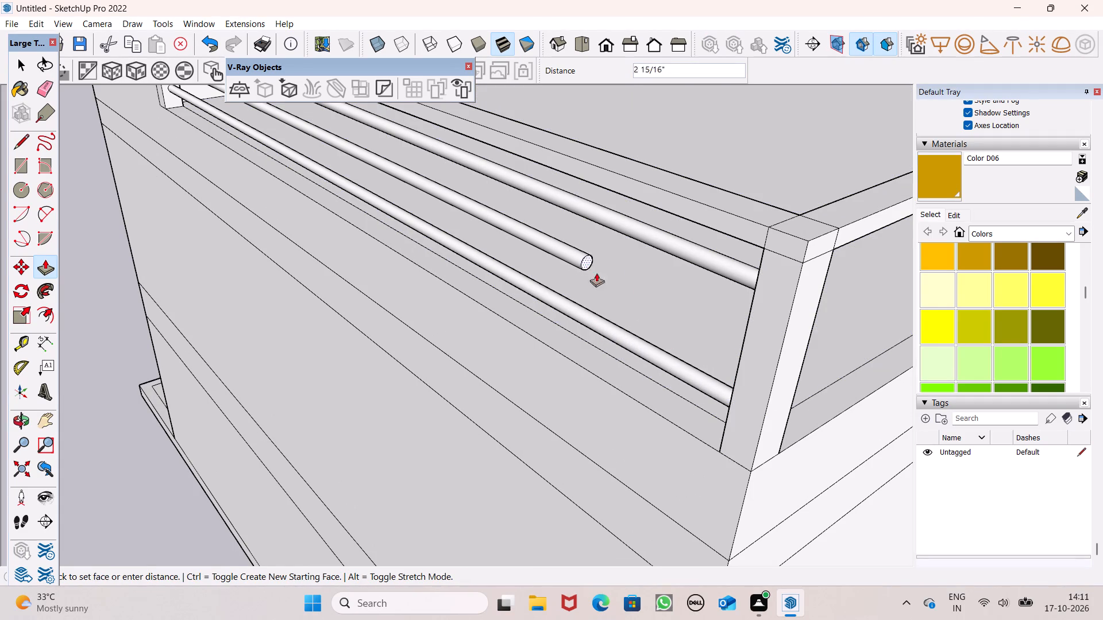
left_click_drag(596, 273, 751, 338)
Examine the three-rail section and the adjoining roof railing from several sides of the building.
scroll(666, 276, "down", 13)
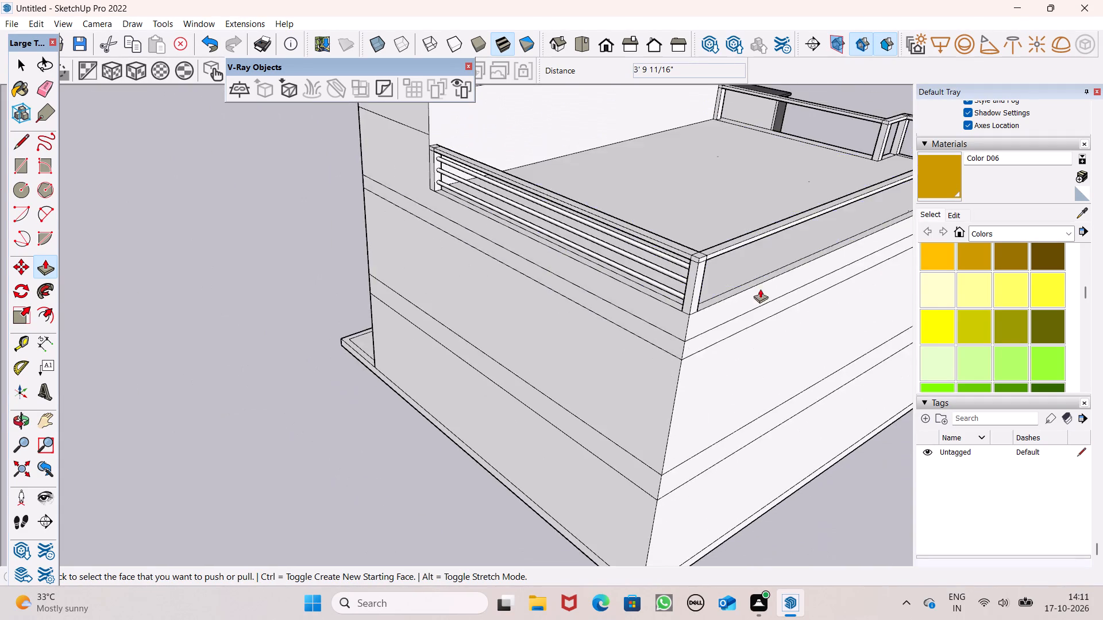
middle_click_drag(793, 315, 530, 308)
scroll(567, 212, "down", 4)
middle_click_drag(607, 258, 436, 196)
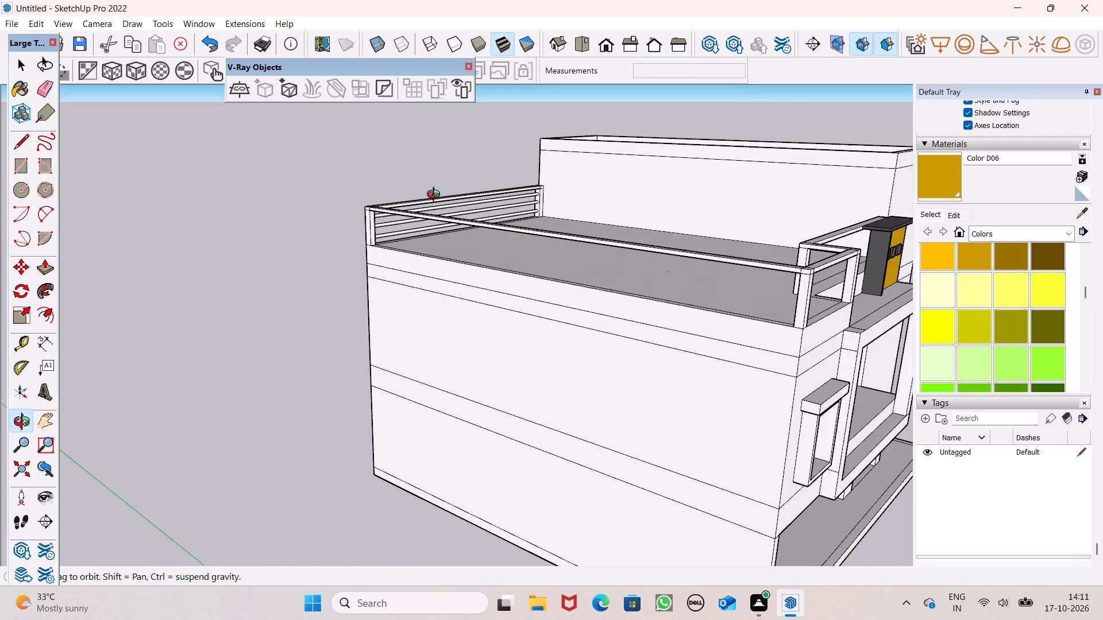
middle_click_drag(436, 196, 411, 196)
scroll(360, 245, "up", 7)
middle_click_drag(457, 265, 676, 350)
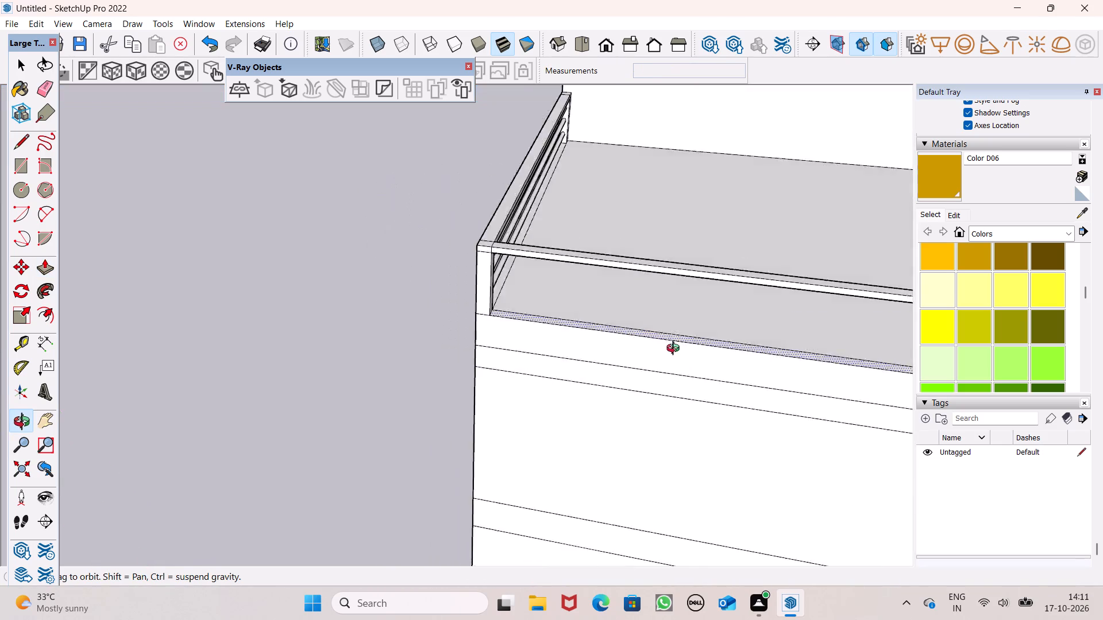
middle_click_drag(676, 350, 1044, 377)
scroll(268, 187, "down", 4)
middle_click_drag(298, 161, 474, 235)
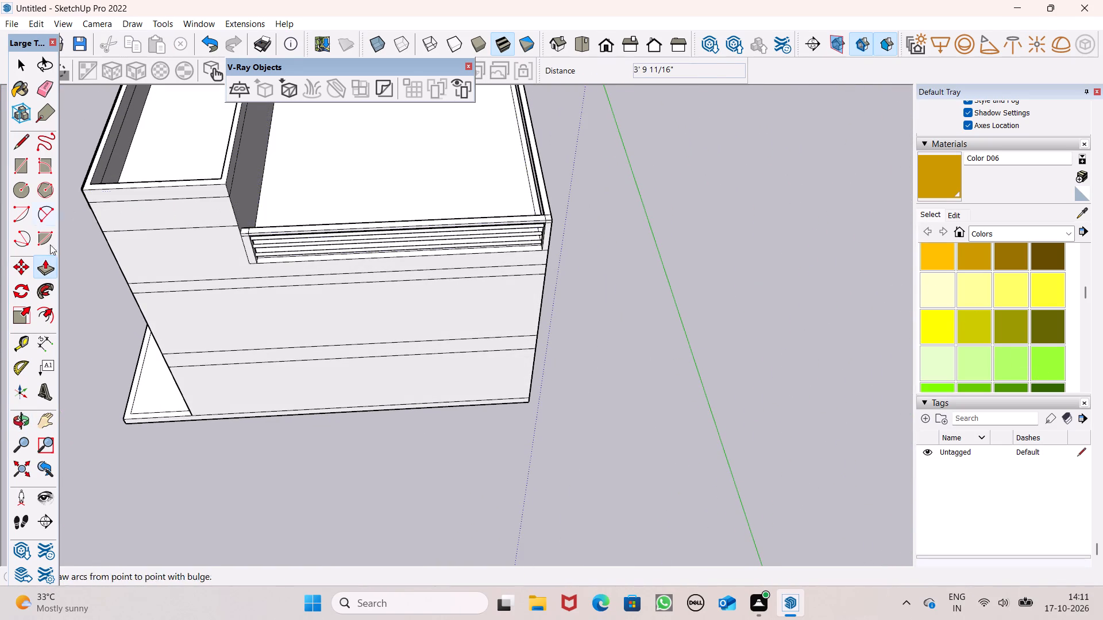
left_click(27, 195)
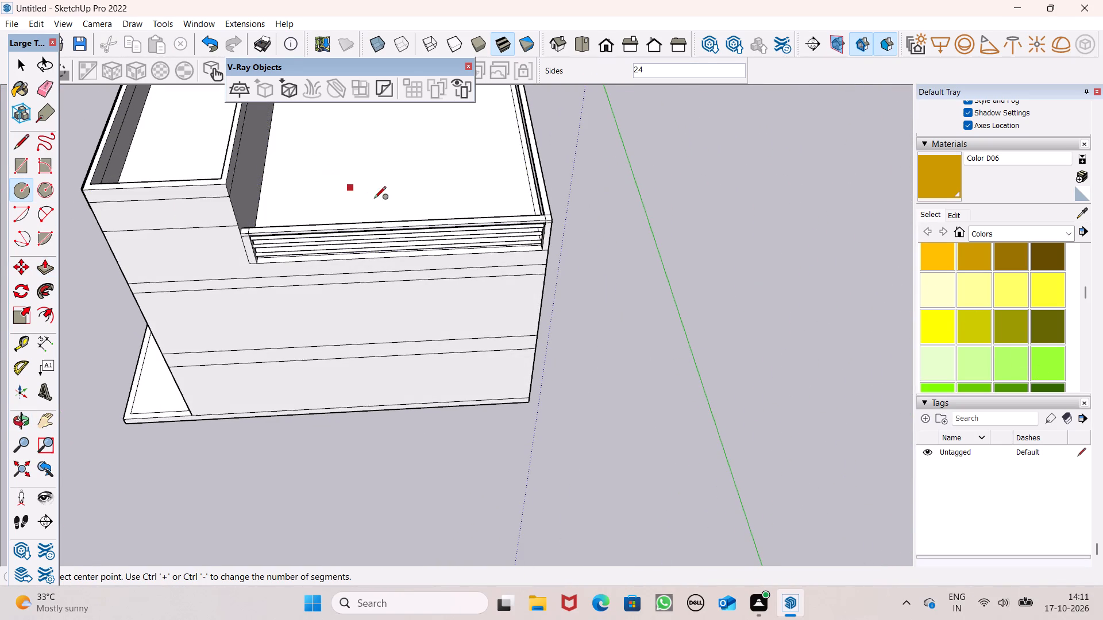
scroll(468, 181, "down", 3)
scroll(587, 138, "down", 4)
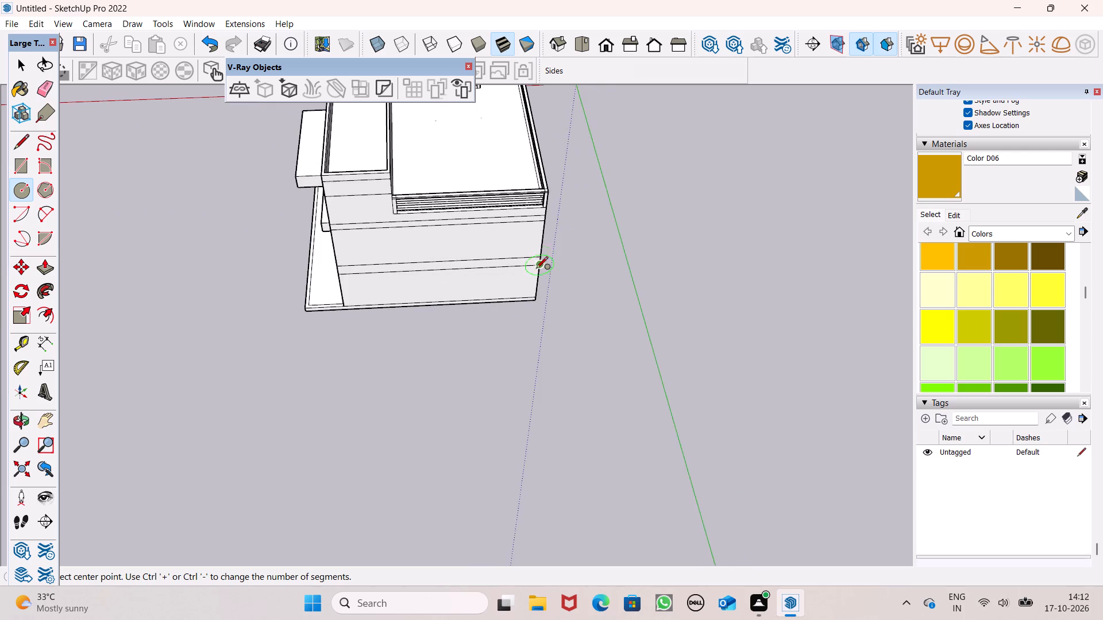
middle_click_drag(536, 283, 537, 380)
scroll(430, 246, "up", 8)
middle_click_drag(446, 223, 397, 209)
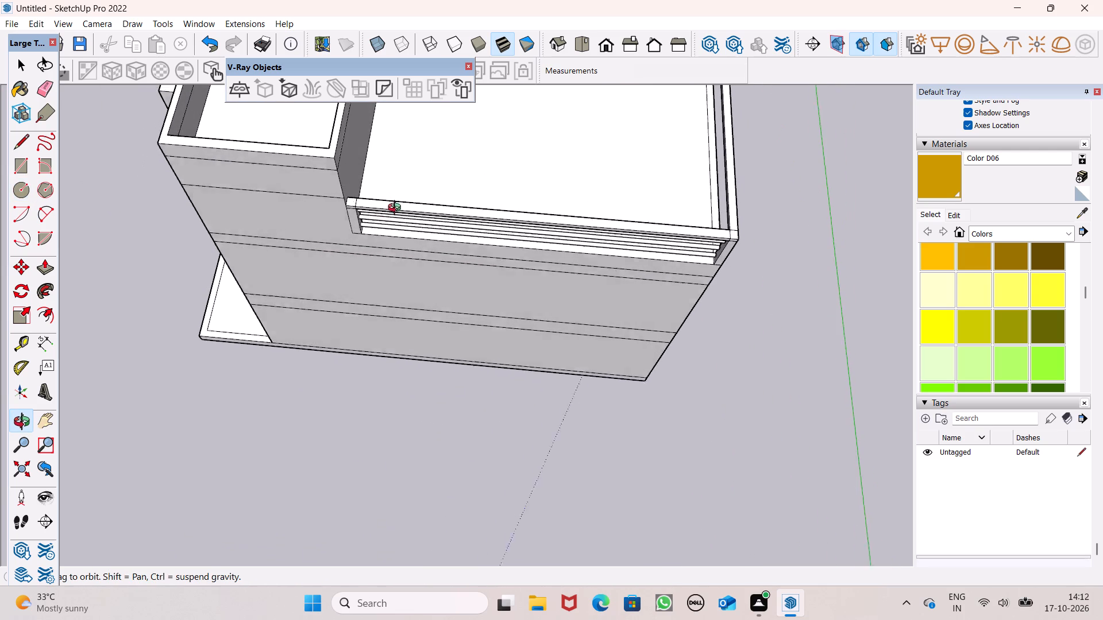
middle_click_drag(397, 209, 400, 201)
Draw a rectangle of about 3" by 2 1/2" on the ledge below the lowest rail, near the end post.
left_click(29, 164)
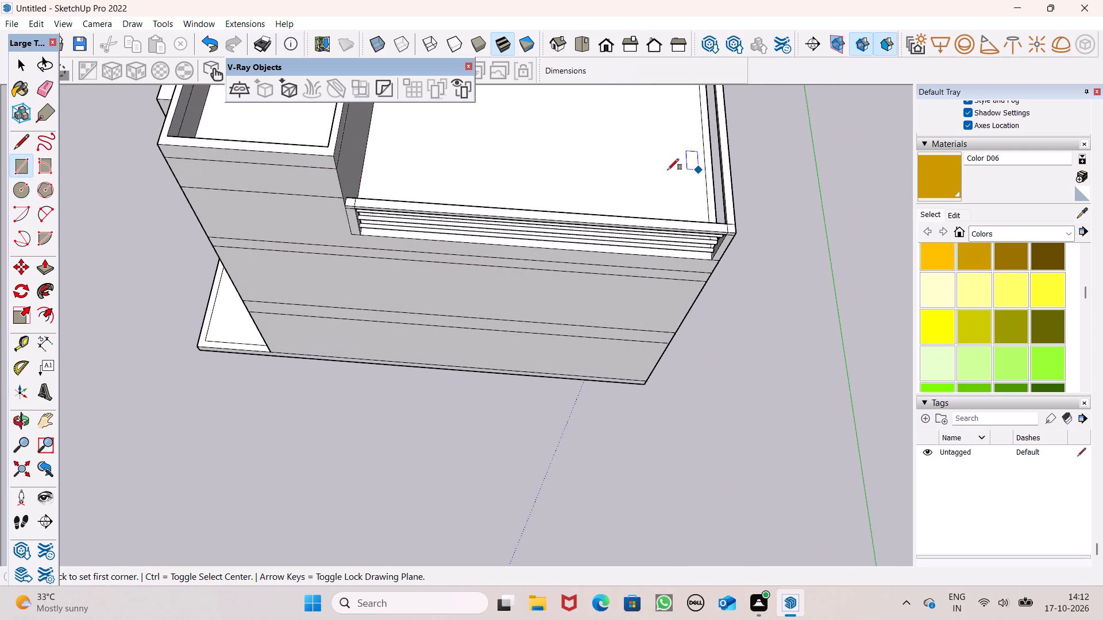
scroll(416, 240, "up", 13)
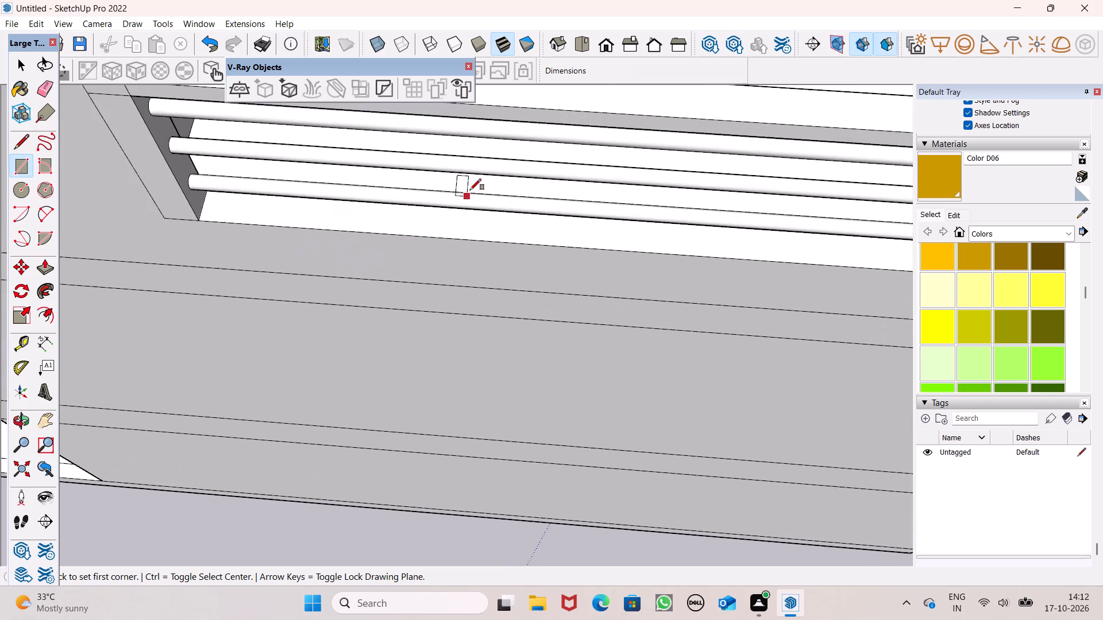
scroll(470, 190, "down", 8)
middle_click_drag(510, 266, 530, 238)
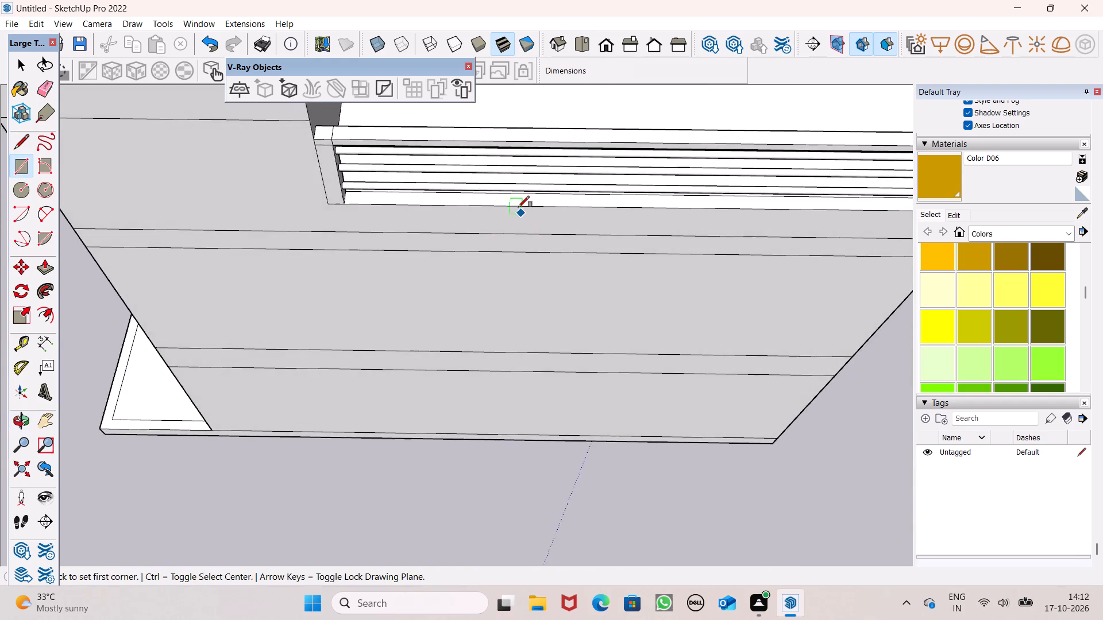
scroll(498, 189, "up", 7)
middle_click_drag(494, 211, 501, 201)
scroll(537, 254, "down", 3)
middle_click_drag(533, 246, 541, 300)
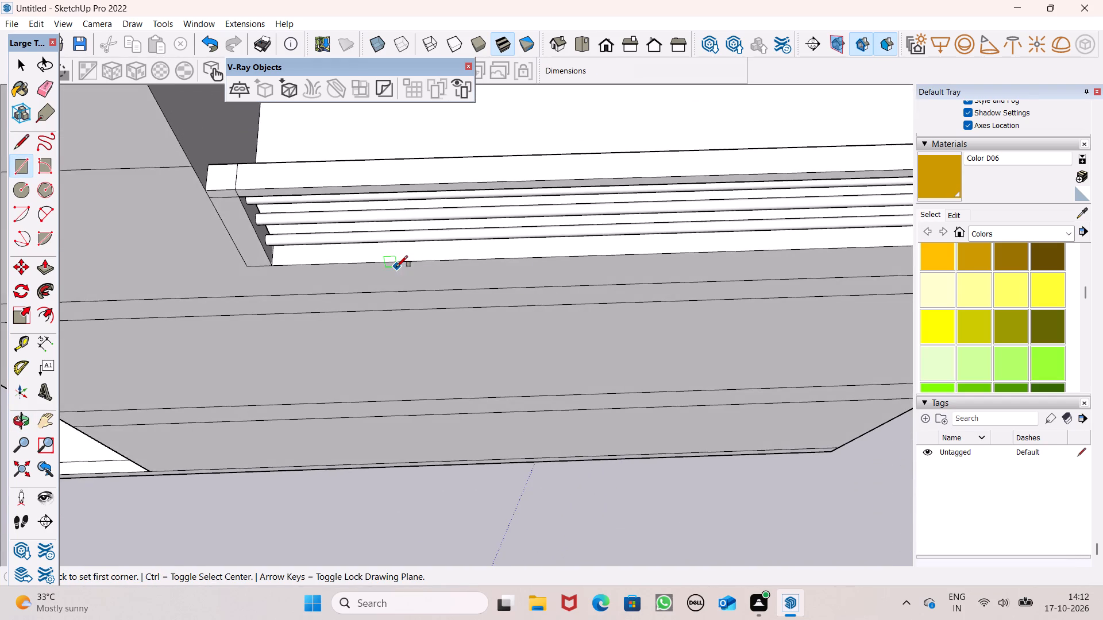
scroll(399, 265, "up", 6)
scroll(534, 216, "down", 4)
middle_click_drag(537, 282, 525, 330)
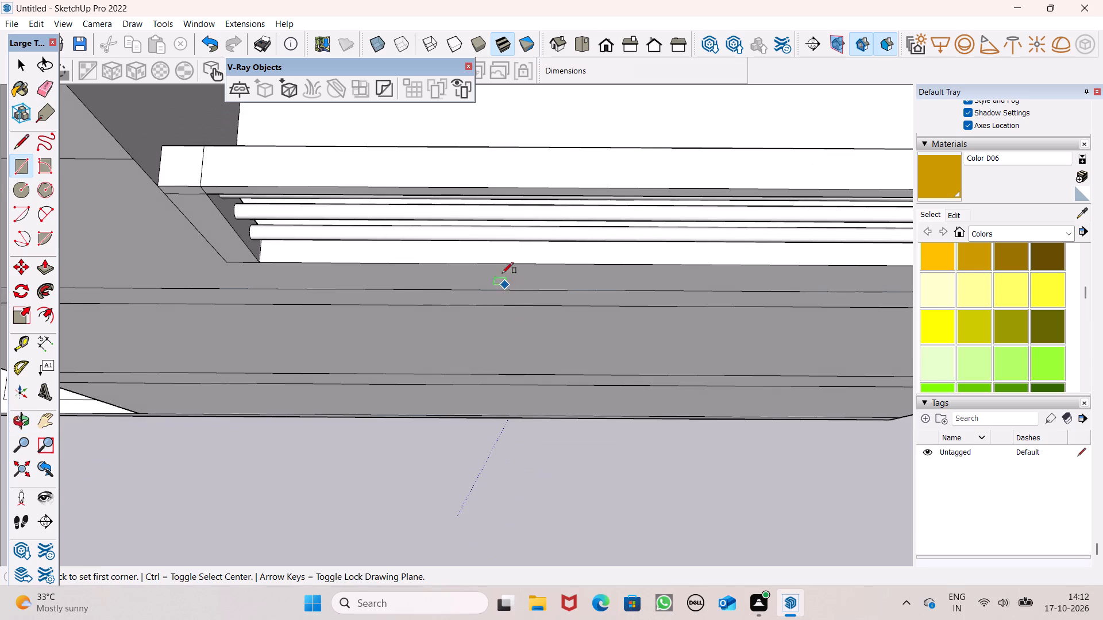
scroll(649, 150, "down", 3)
scroll(524, 234, "up", 5)
middle_click_drag(510, 231, 507, 201)
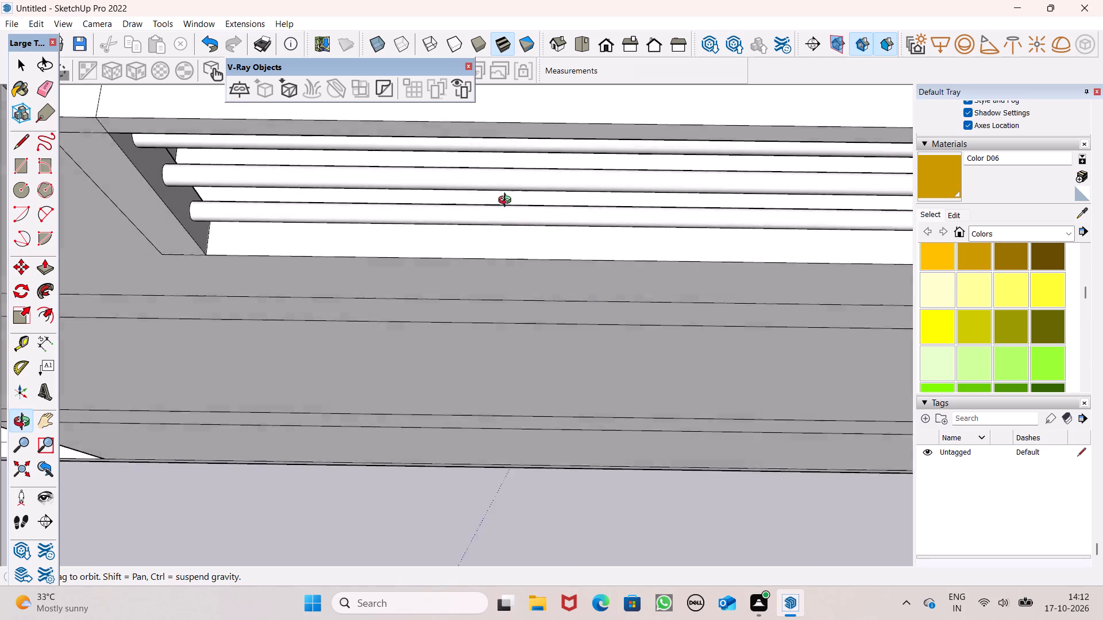
middle_click_drag(507, 201, 517, 189)
scroll(506, 224, "up", 5)
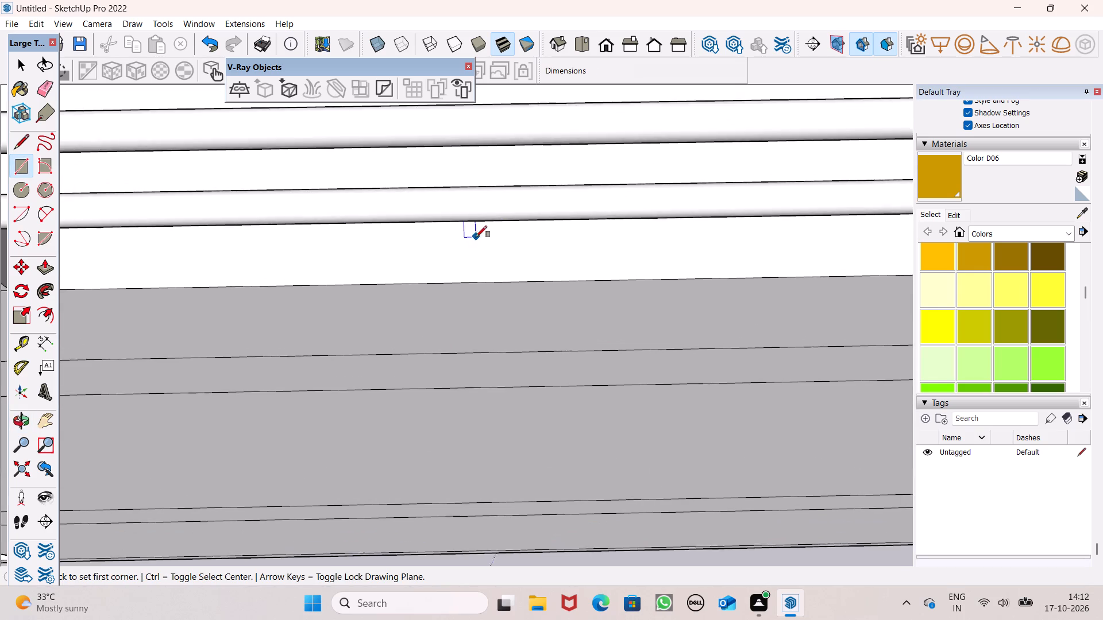
scroll(476, 237, "up", 1)
left_click(475, 233)
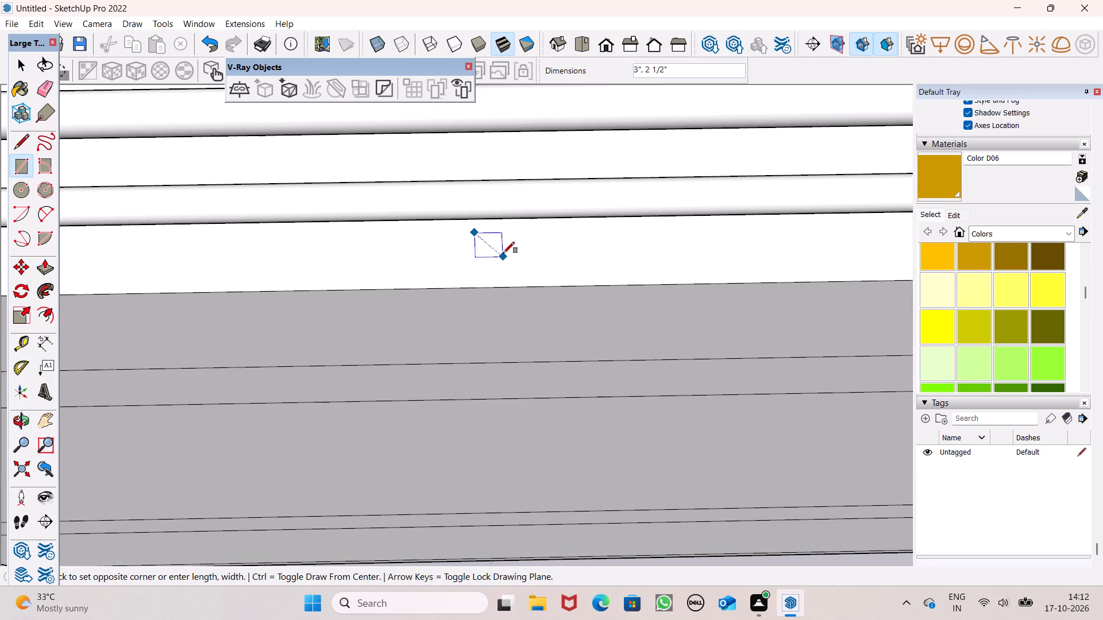
left_click(509, 258)
key("space")
Select the small rectangle with its edges and move it slightly across the ledge toward the lowest rail.
scroll(385, 209, "down", 10)
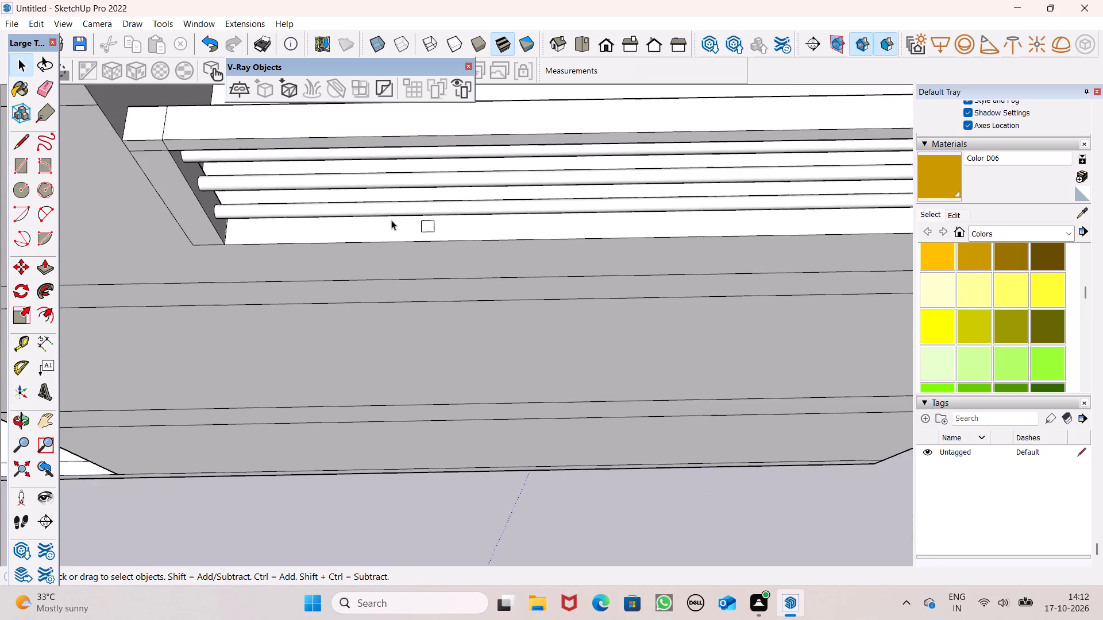
scroll(391, 220, "down", 5)
middle_click_drag(431, 231, 72, 363)
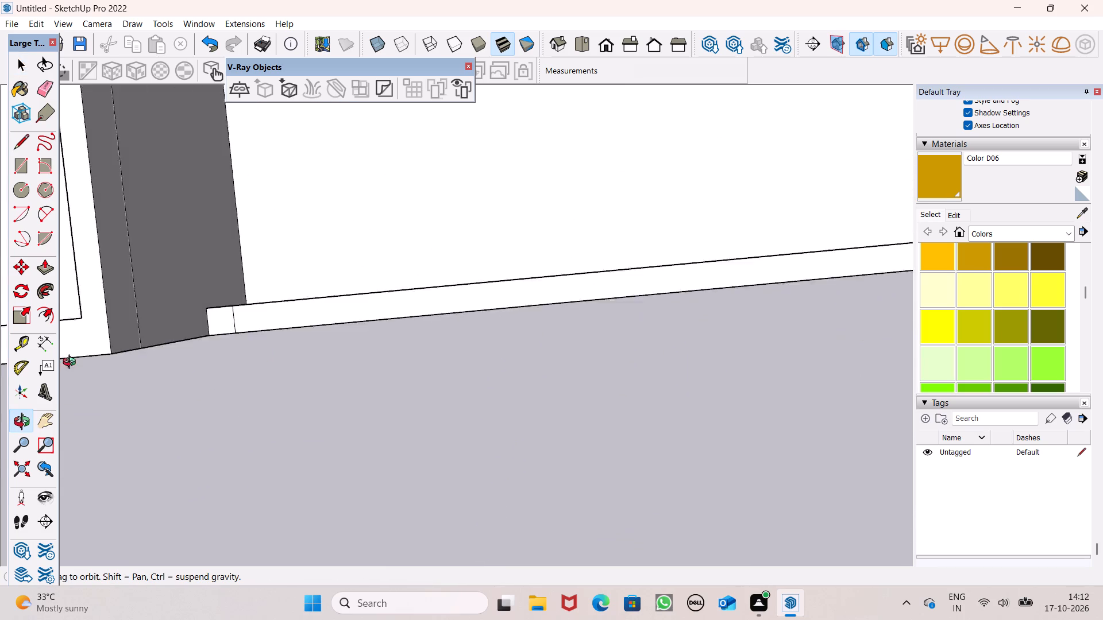
middle_click_drag(72, 363, 180, 272)
scroll(443, 210, "down", 1)
scroll(419, 281, "up", 5)
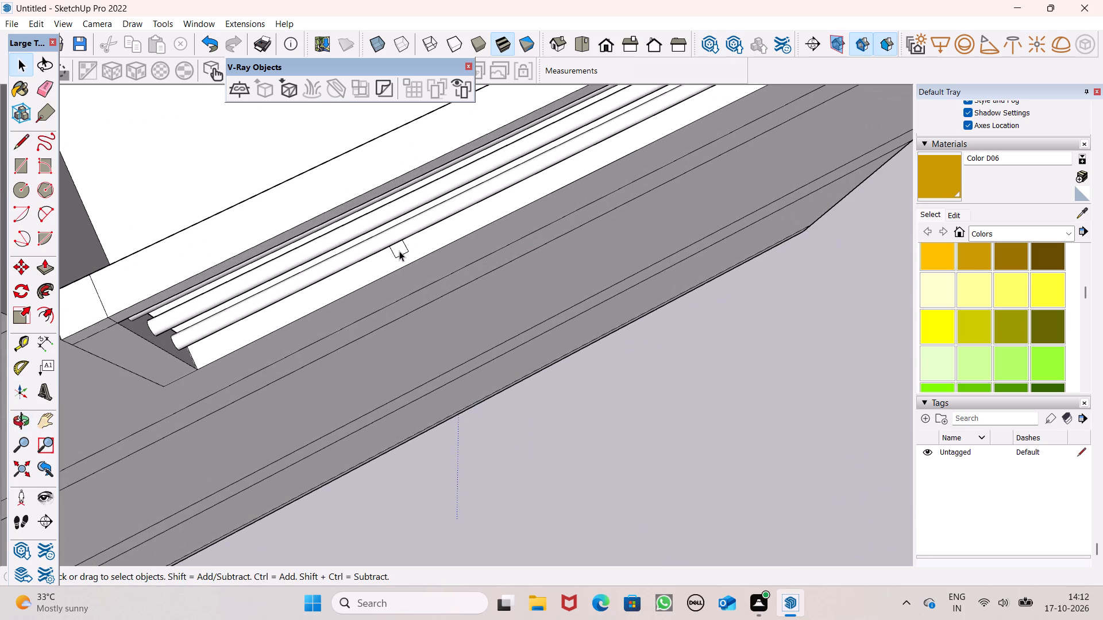
double_click(399, 250)
scroll(399, 250, "down", 2)
key("m")
key("Return")
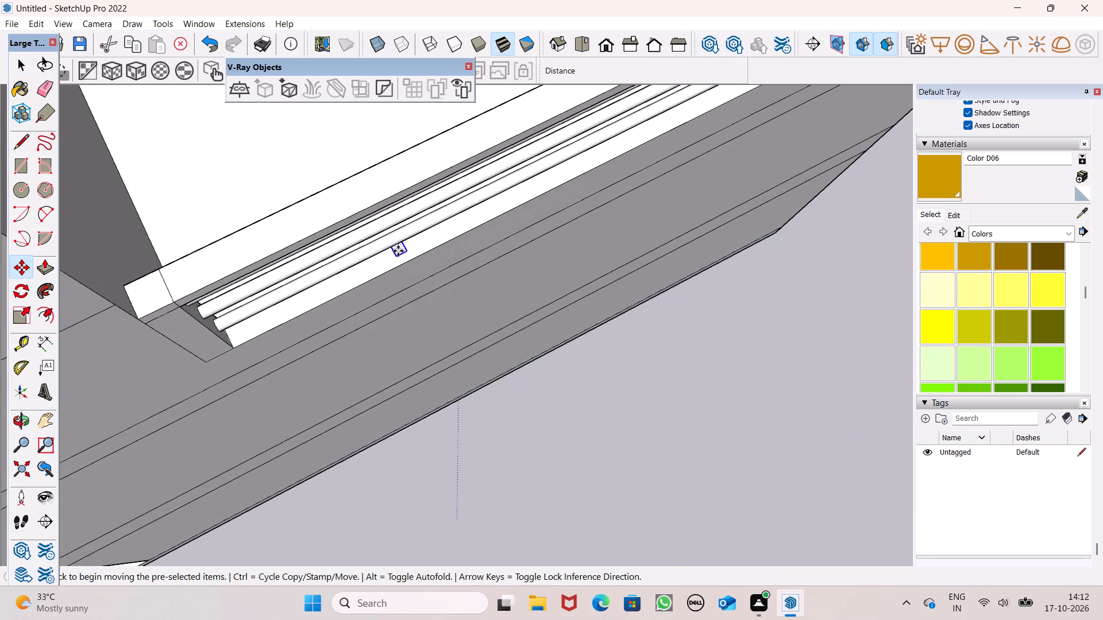
scroll(411, 230, "up", 5)
left_click_drag(404, 265, 401, 261)
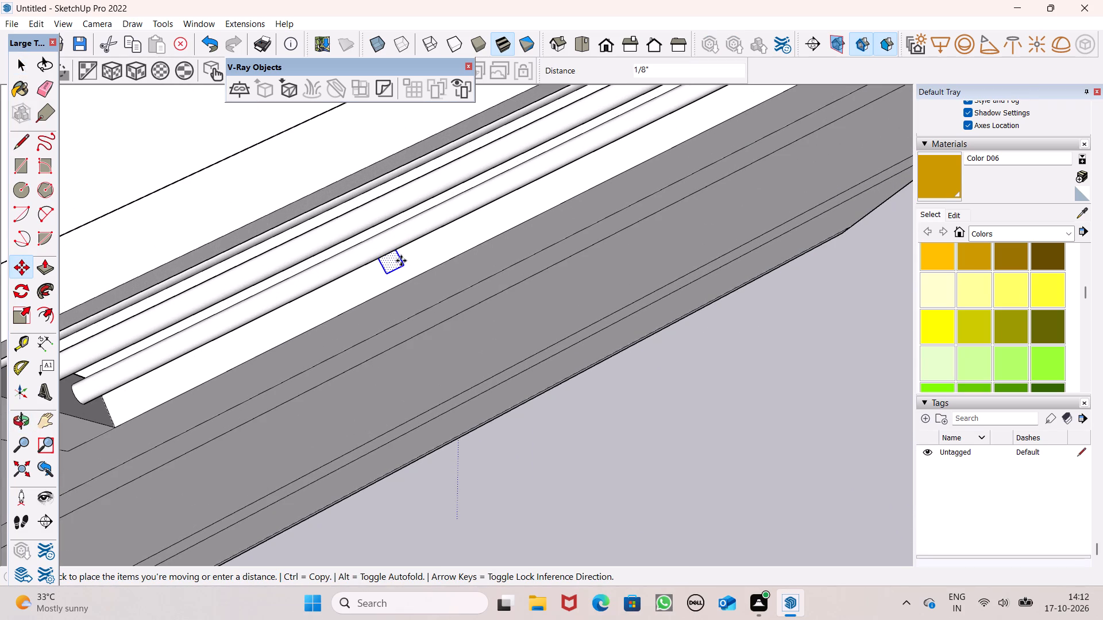
left_click_drag(401, 261, 400, 255)
Copy the small rectangle about 6' 7" along the ledge toward the corner post.
scroll(405, 331, "down", 7)
scroll(398, 277, "down", 3)
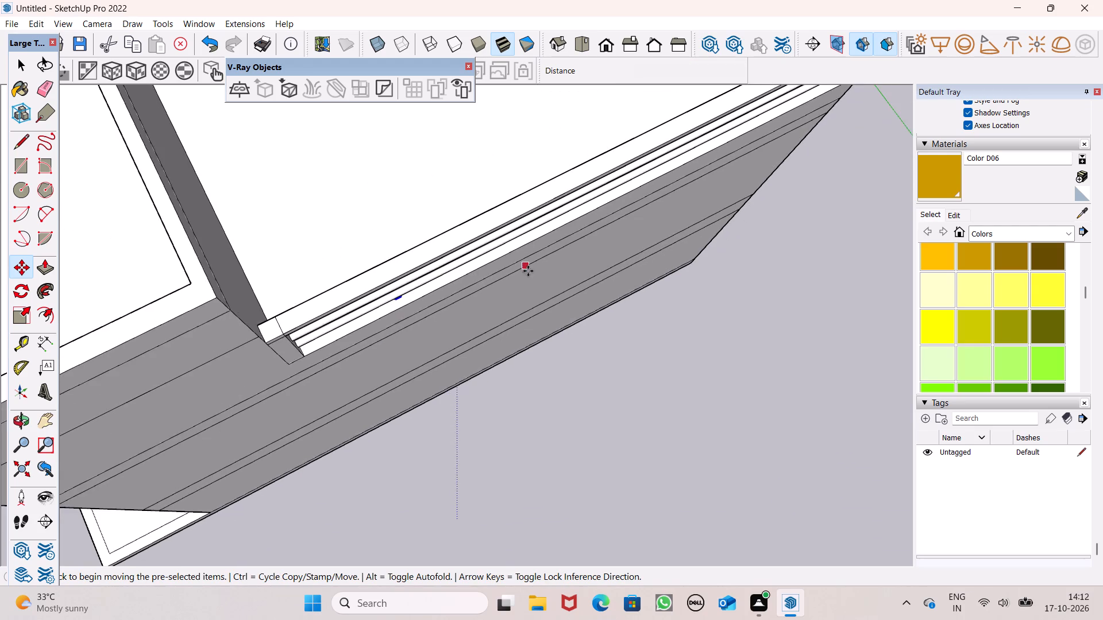
middle_click_drag(528, 271, 483, 174)
scroll(677, 181, "up", 1)
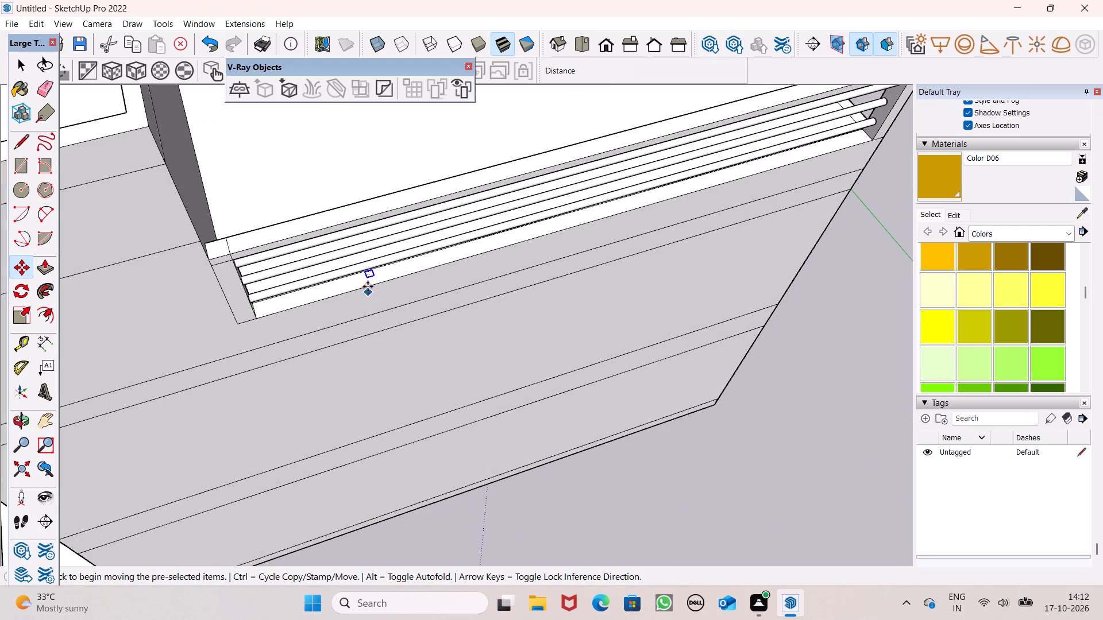
left_click_drag(377, 275, 488, 250)
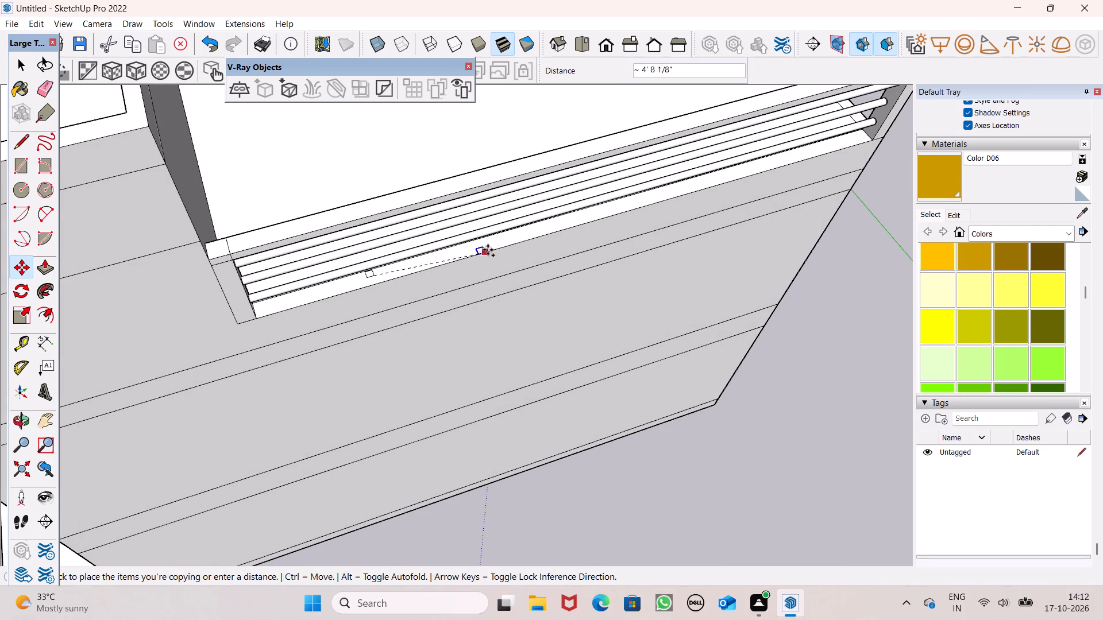
left_click_drag(488, 250, 524, 228)
left_click_drag(524, 228, 529, 232)
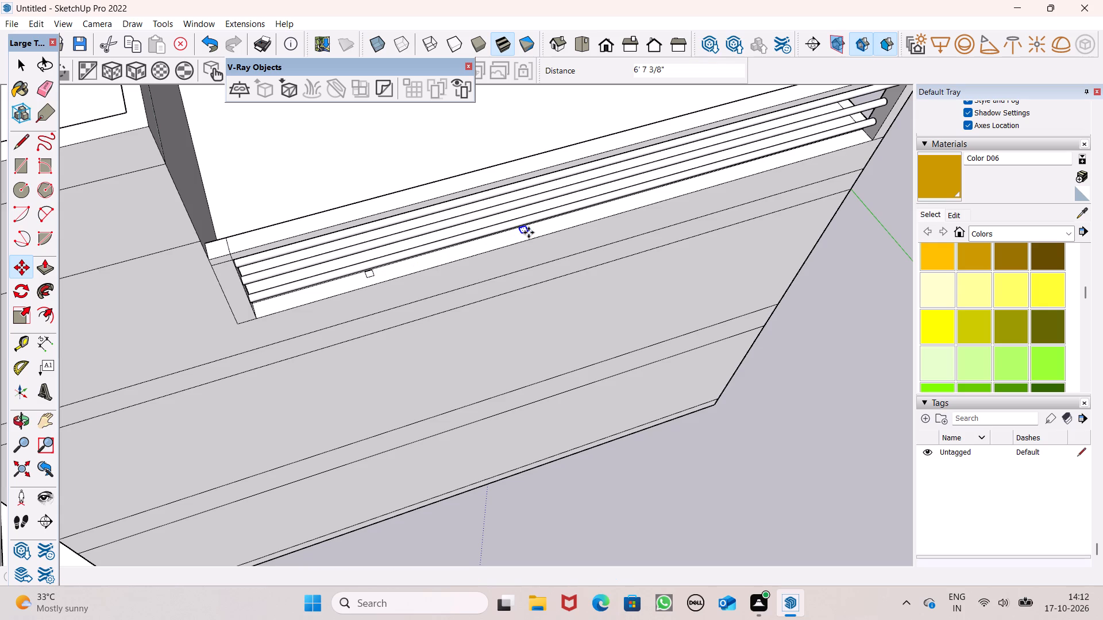
Copy the second rectangle about 9' 6" further along the ledge toward the corner post and clear the selection.
left_click_drag(530, 232, 541, 229)
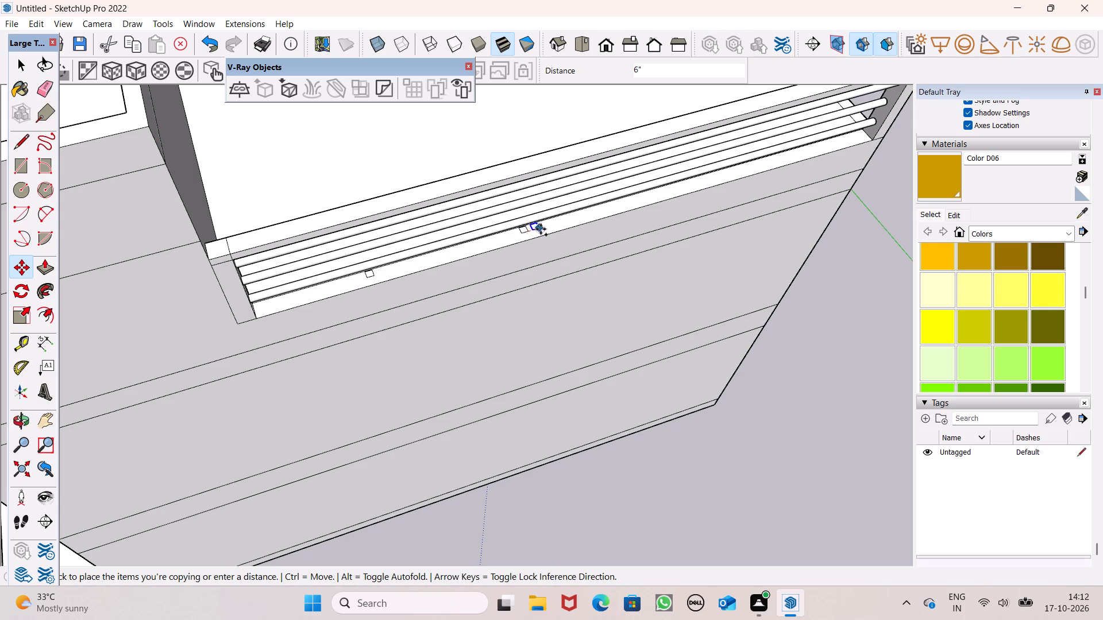
left_click_drag(541, 229, 710, 182)
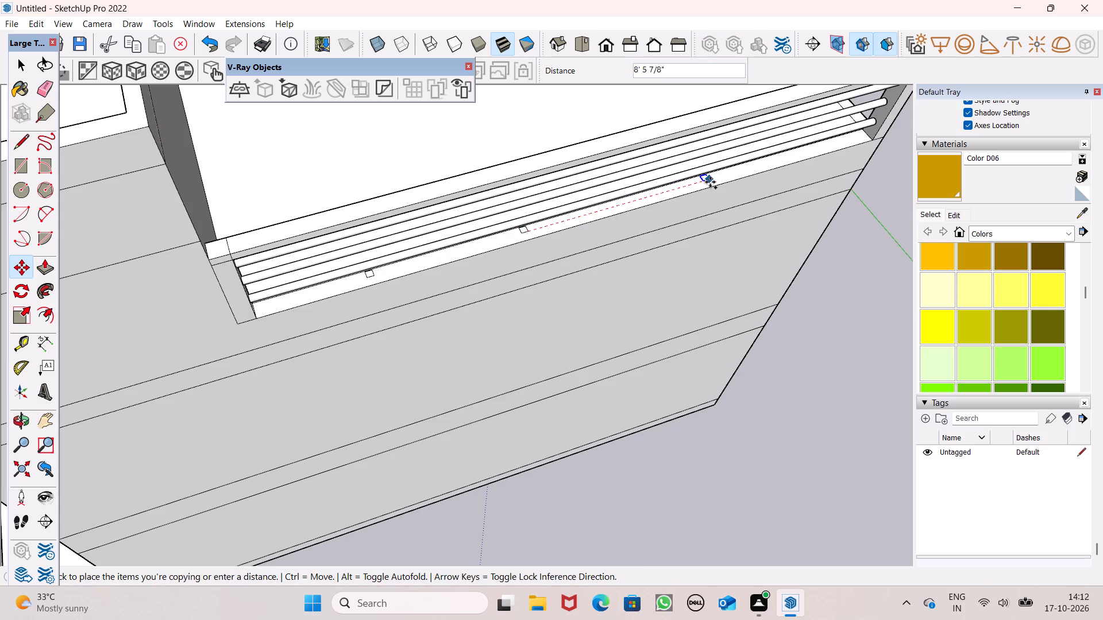
left_click_drag(710, 182, 730, 175)
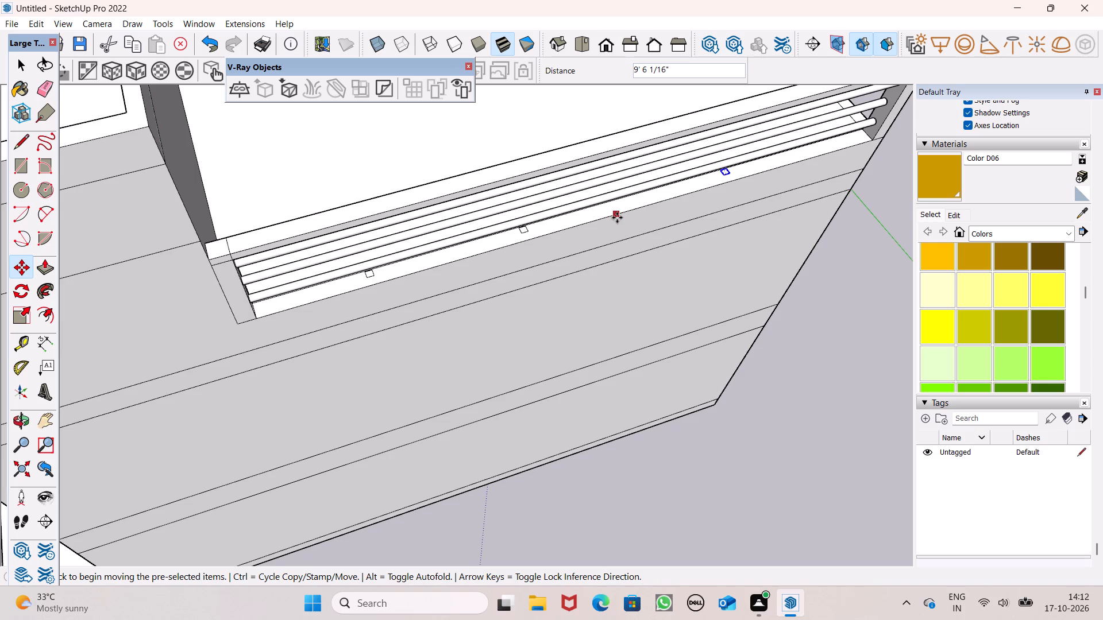
scroll(616, 223, "down", 5)
key("space")
left_click(824, 334)
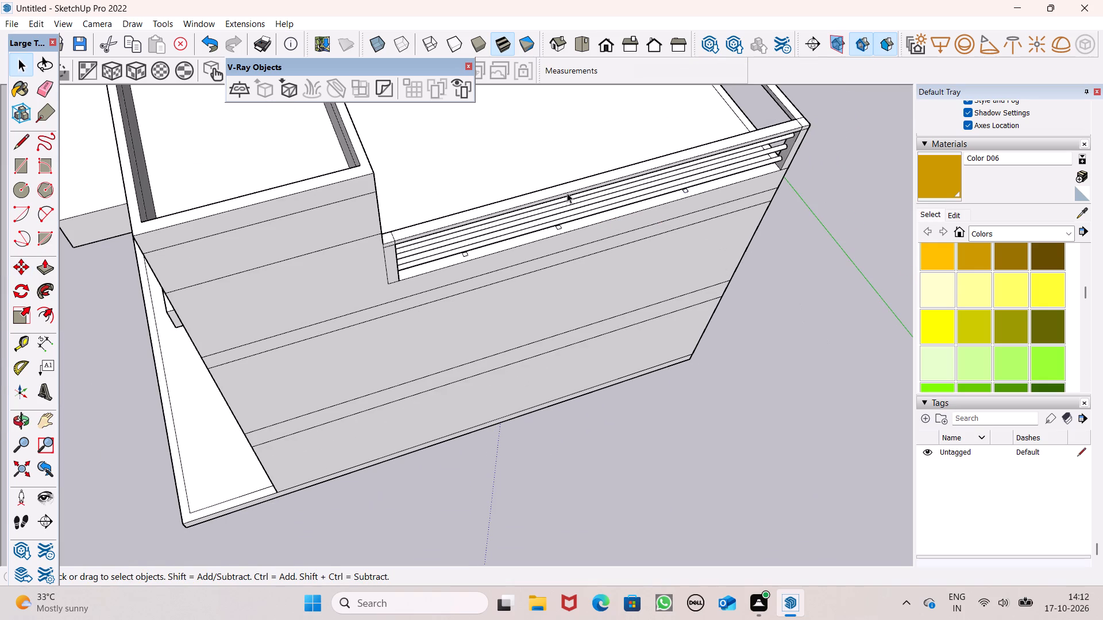
Extrude the small ledge rectangle nearest the end post upward about 3' 8" to the underside of the railing's top bar.
scroll(567, 193, "down", 5)
middle_click_drag(602, 254, 590, 249)
scroll(602, 254, "up", 1)
scroll(499, 203, "up", 7)
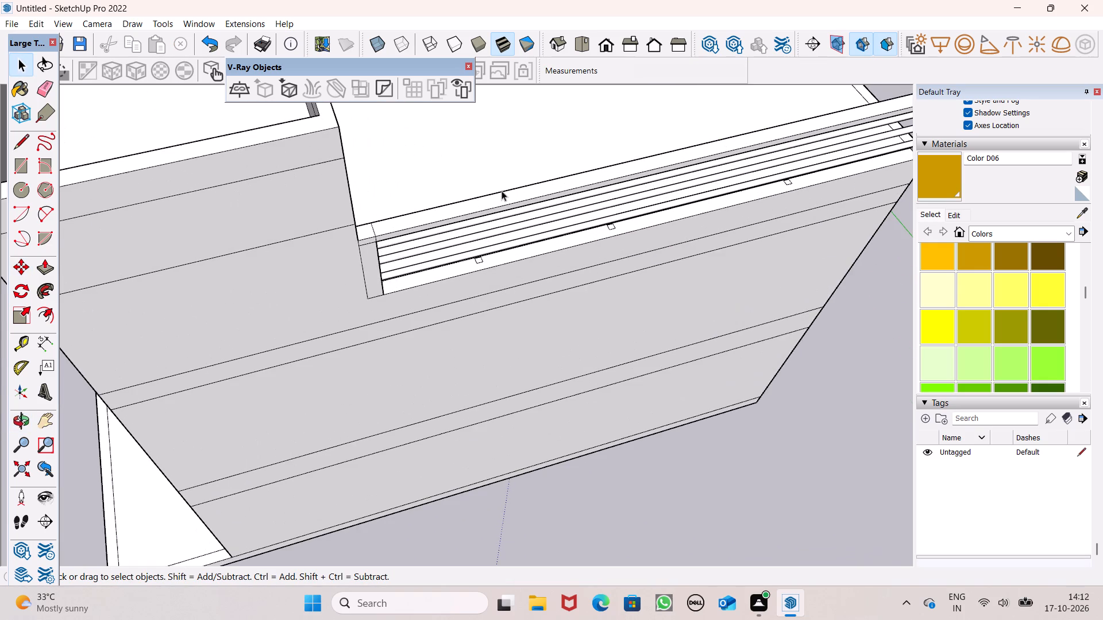
left_click(44, 268)
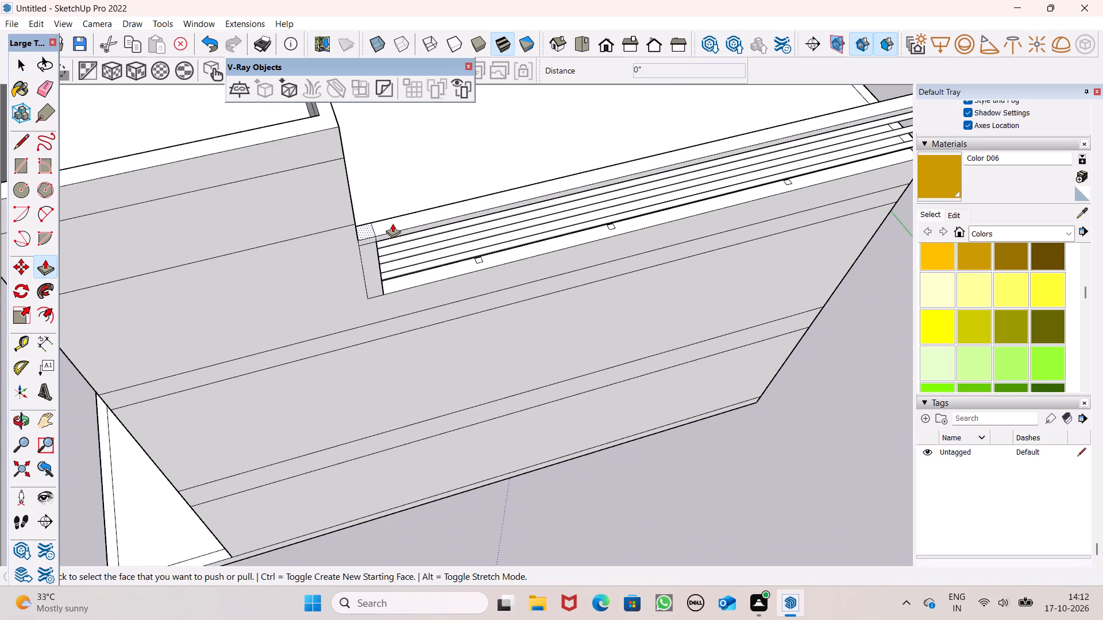
scroll(426, 222, "up", 5)
scroll(505, 259, "up", 4)
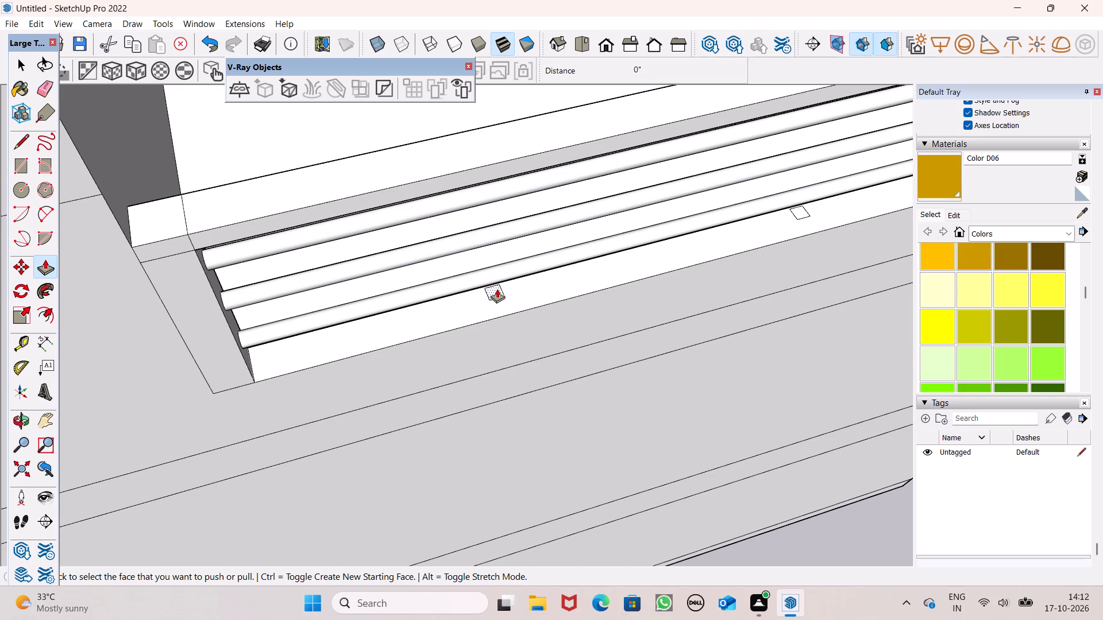
left_click_drag(497, 289, 495, 242, "ctrl")
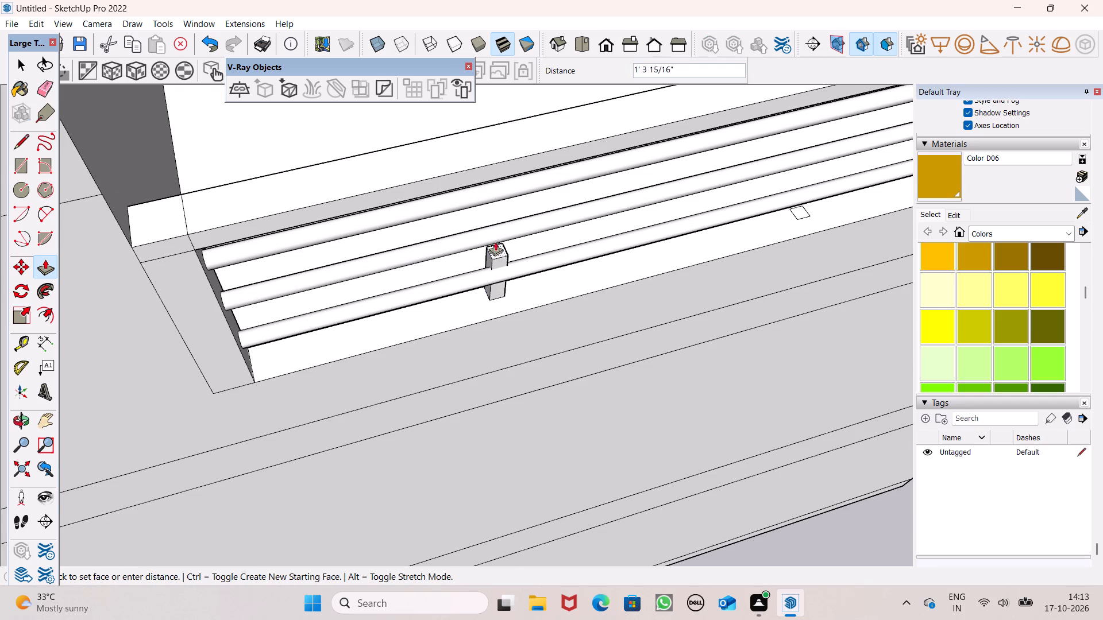
left_click_drag(495, 242, 481, 187, "ctrl")
Examine the new intermediate post against the horizontal rails from the outer and terrace sides of the railing.
scroll(368, 210, "down", 6)
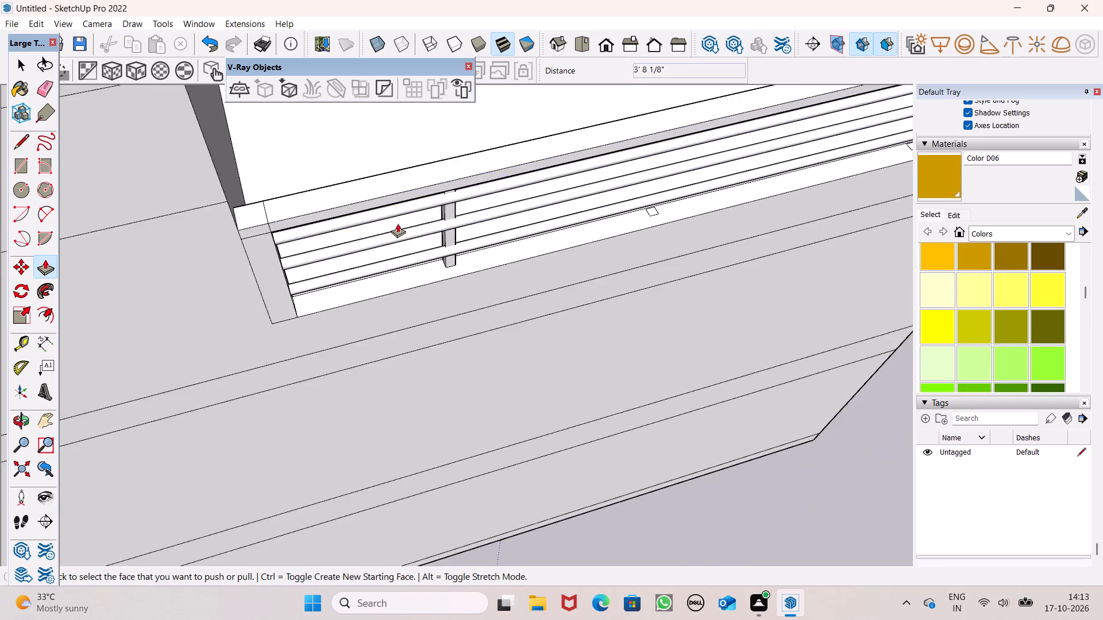
middle_click_drag(398, 223, 210, 68)
scroll(387, 205, "down", 3)
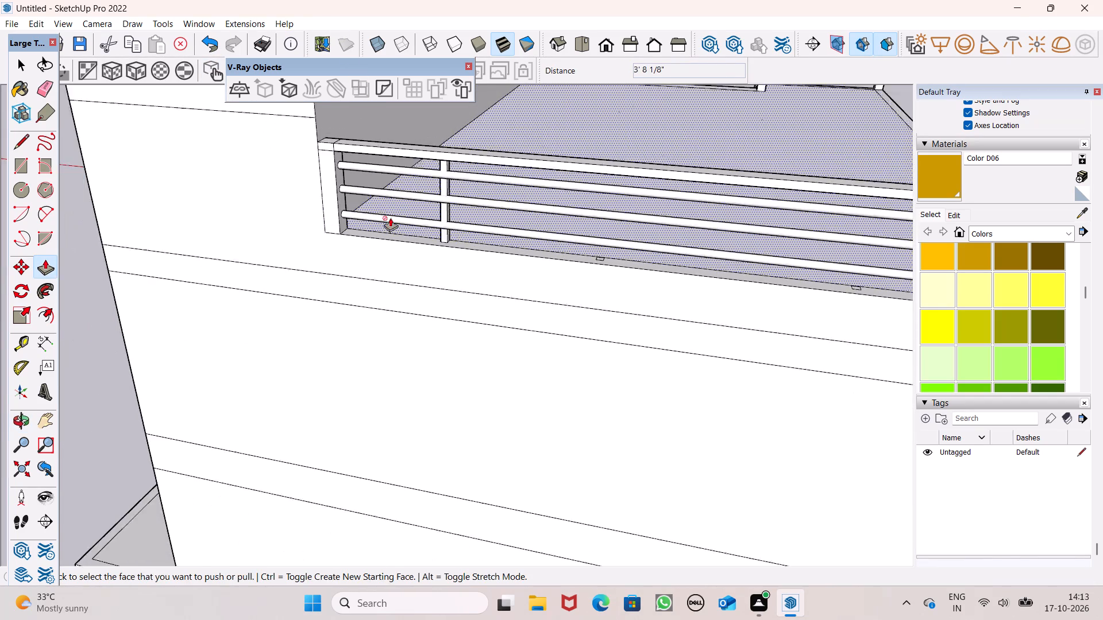
scroll(390, 218, "down", 1)
middle_click_drag(413, 262, 317, 394)
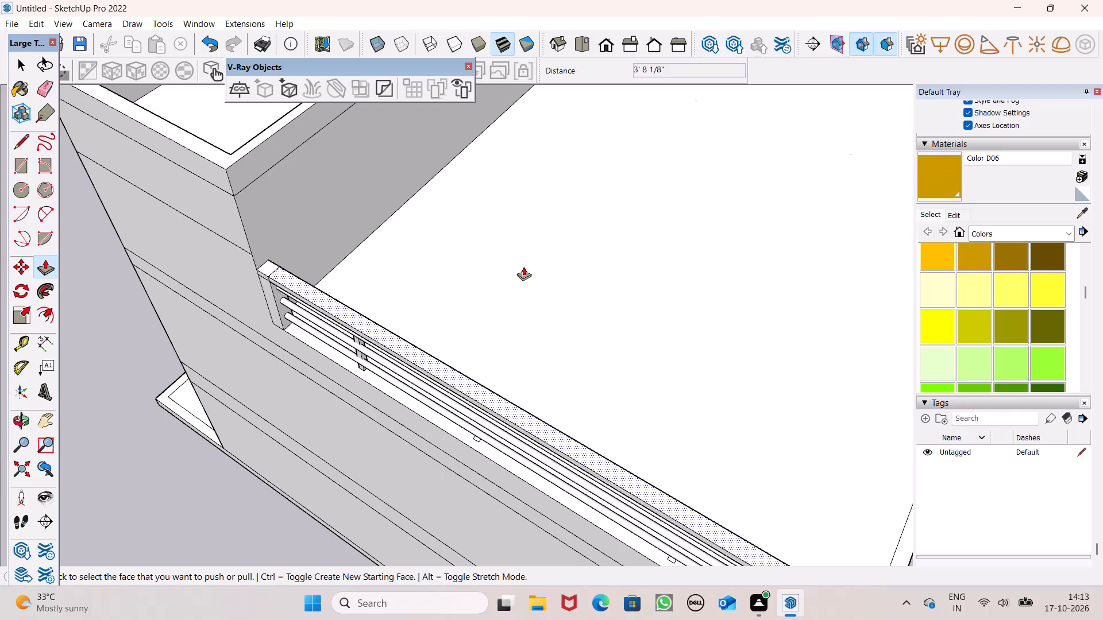
scroll(623, 253, "down", 2)
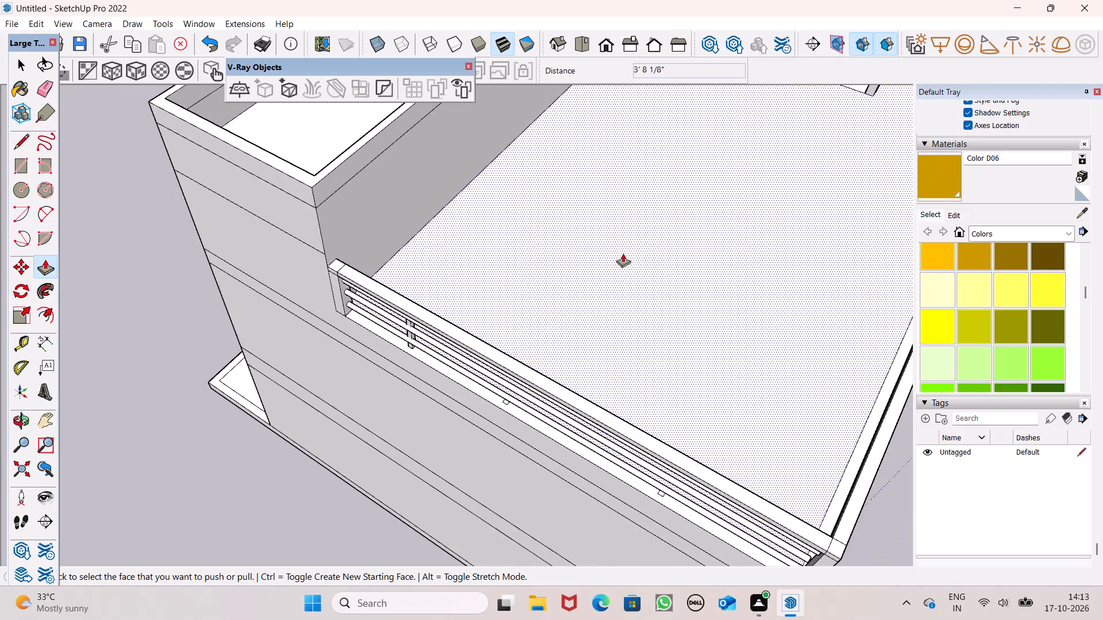
scroll(623, 253, "down", 3)
middle_click_drag(519, 378, 448, 383)
scroll(479, 340, "up", 2)
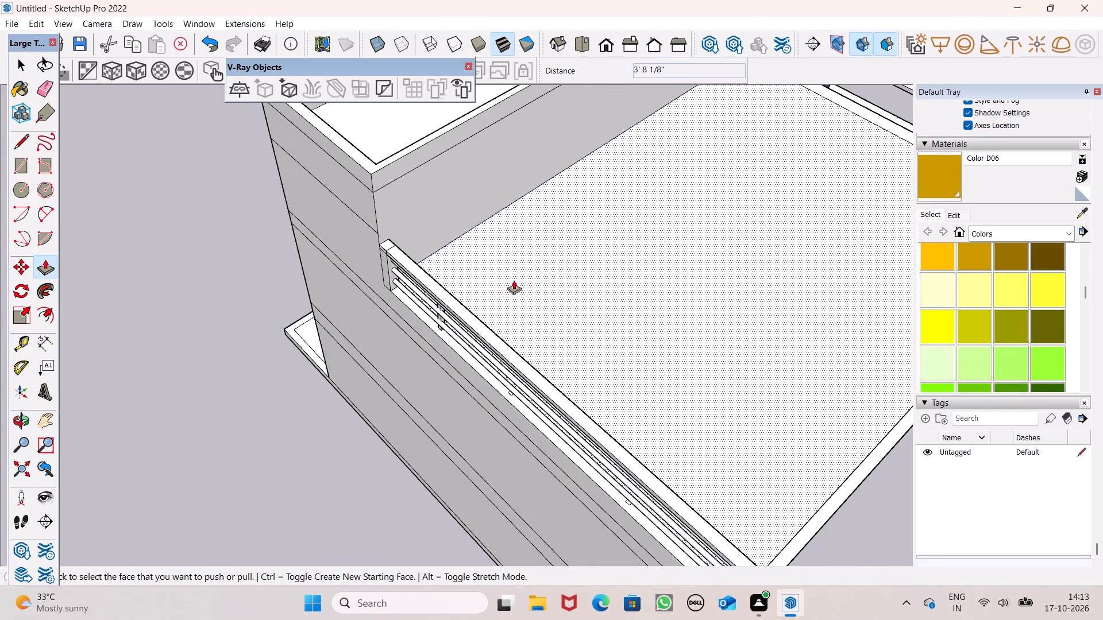
scroll(514, 280, "down", 1)
scroll(499, 315, "up", 5)
scroll(434, 323, "up", 7)
middle_click_drag(431, 313, 491, 286)
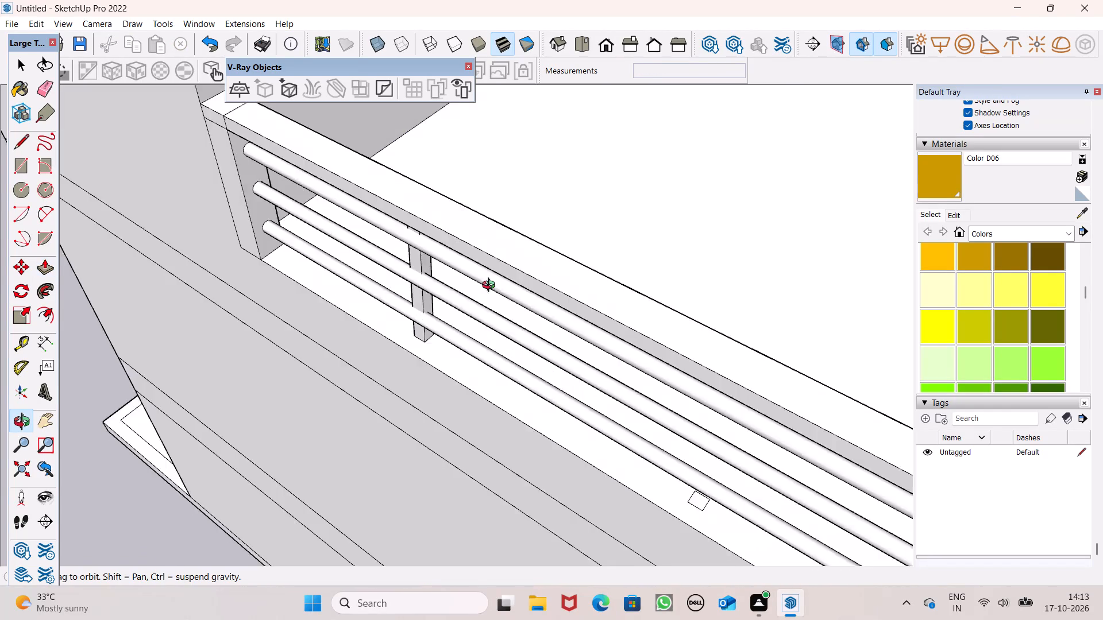
middle_click_drag(491, 286, 560, 286)
scroll(735, 179, "down", 4)
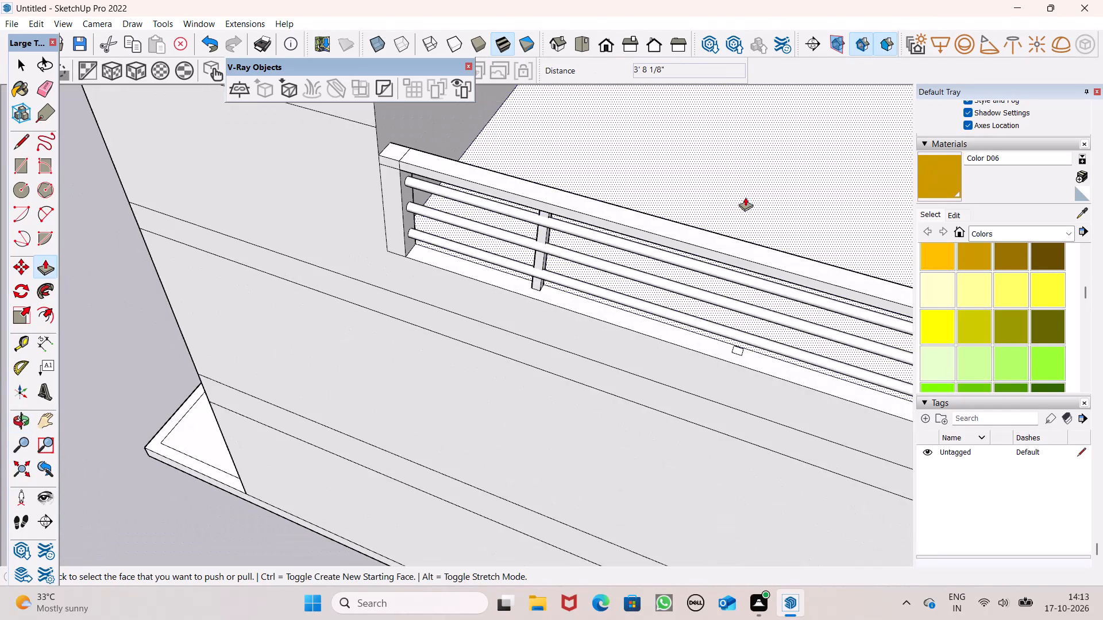
scroll(745, 196, "down", 4)
middle_click_drag(750, 234, 242, 222)
scroll(503, 170, "down", 2)
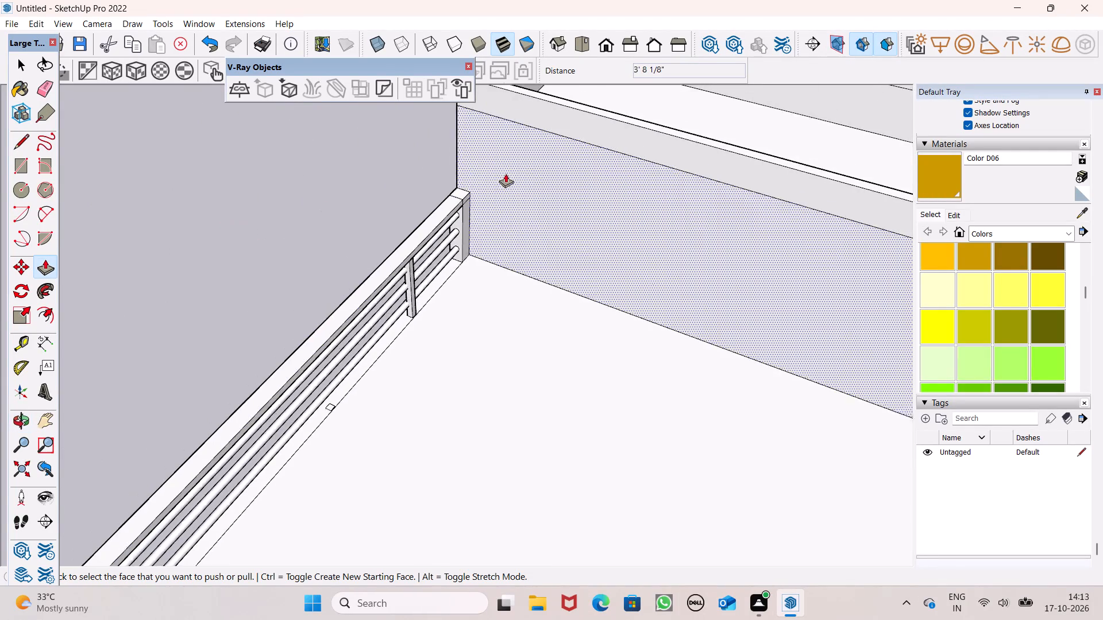
scroll(506, 173, "down", 7)
middle_click_drag(491, 225, 542, 182)
scroll(497, 246, "up", 5)
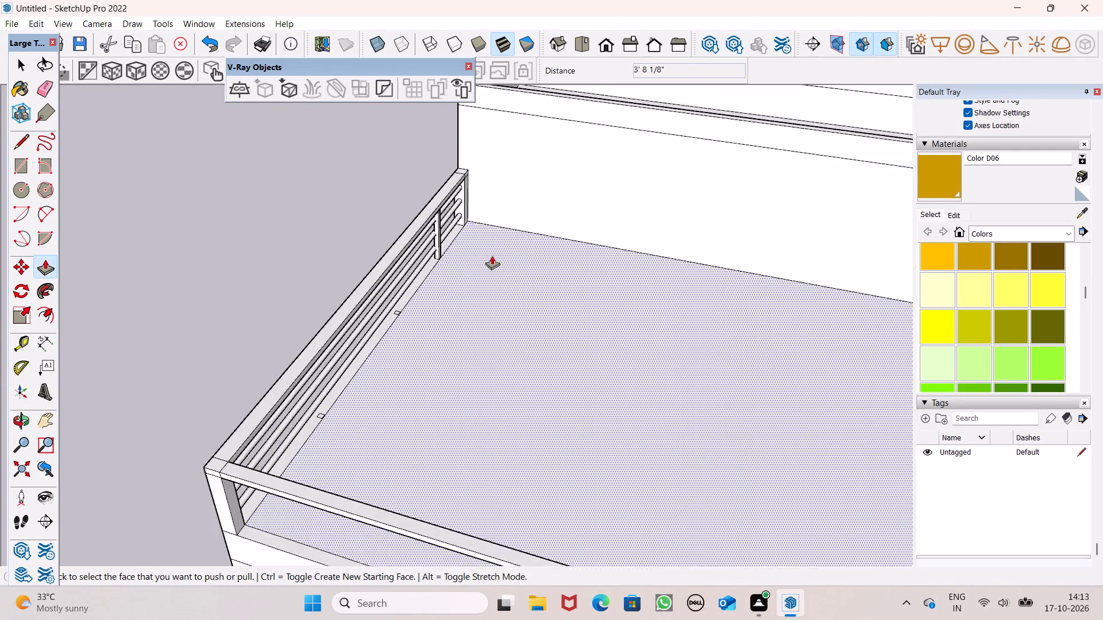
Pull the new post's street-side face outward about 2 3/16" past the horizontal rails.
scroll(492, 255, "up", 1)
middle_click_drag(393, 246, 718, 146)
scroll(435, 237, "up", 2)
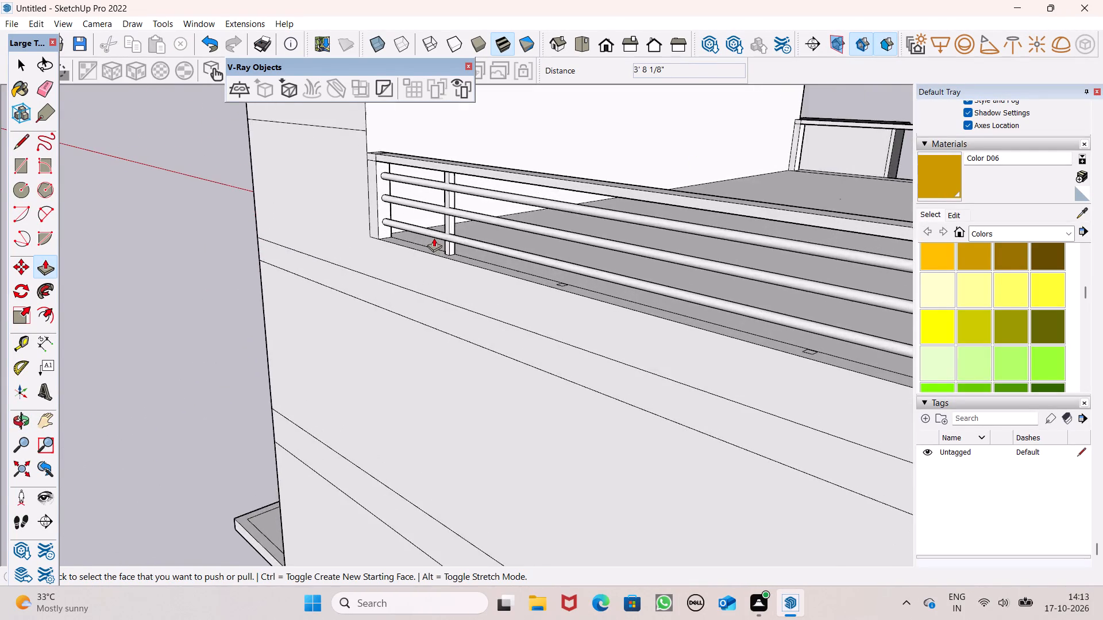
scroll(434, 238, "up", 4)
middle_click_drag(487, 247, 580, 270)
scroll(496, 245, "up", 2)
middle_click_drag(499, 249, 572, 302)
scroll(565, 312, "up", 1)
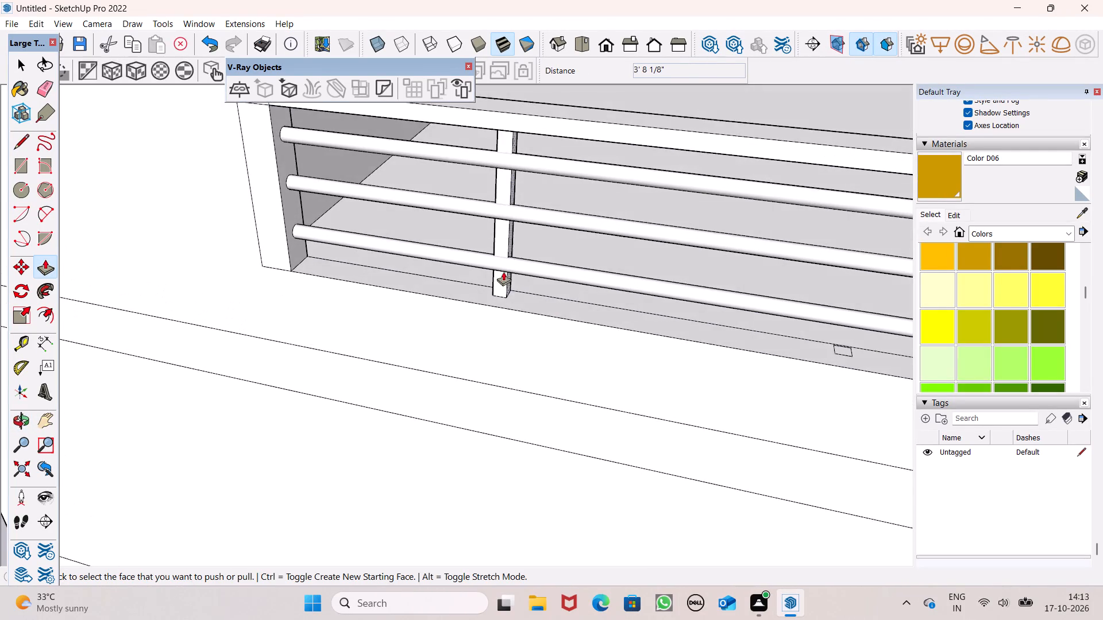
scroll(502, 268, "up", 3)
left_click_drag(508, 240, 506, 246)
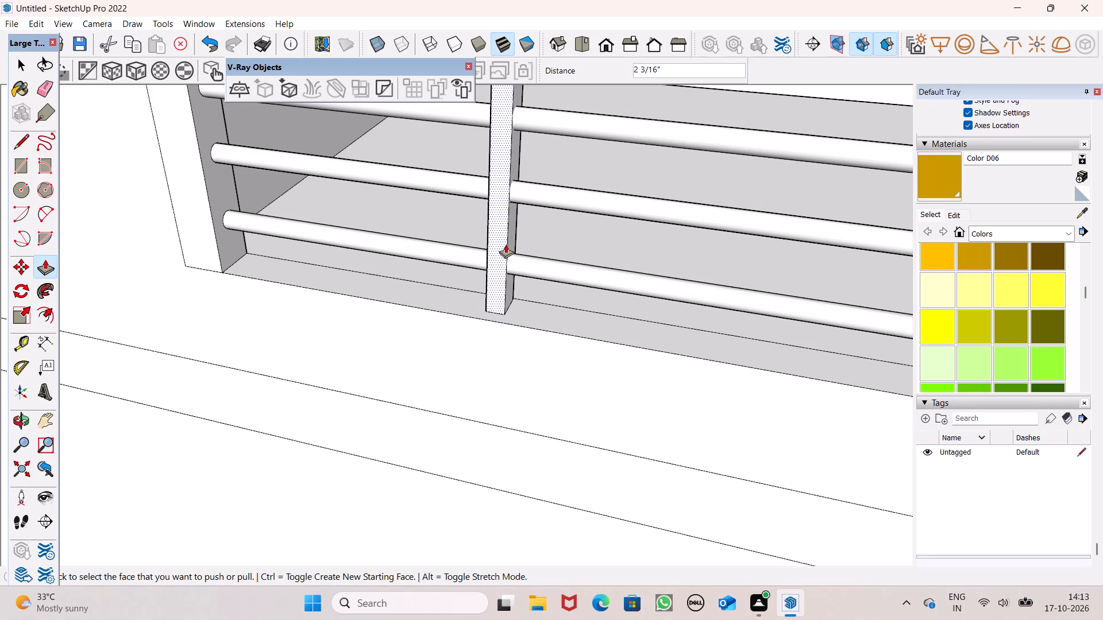
Inspect the thickened post from outside and from the terrace, dismissing the message notification.
scroll(508, 224, "down", 10)
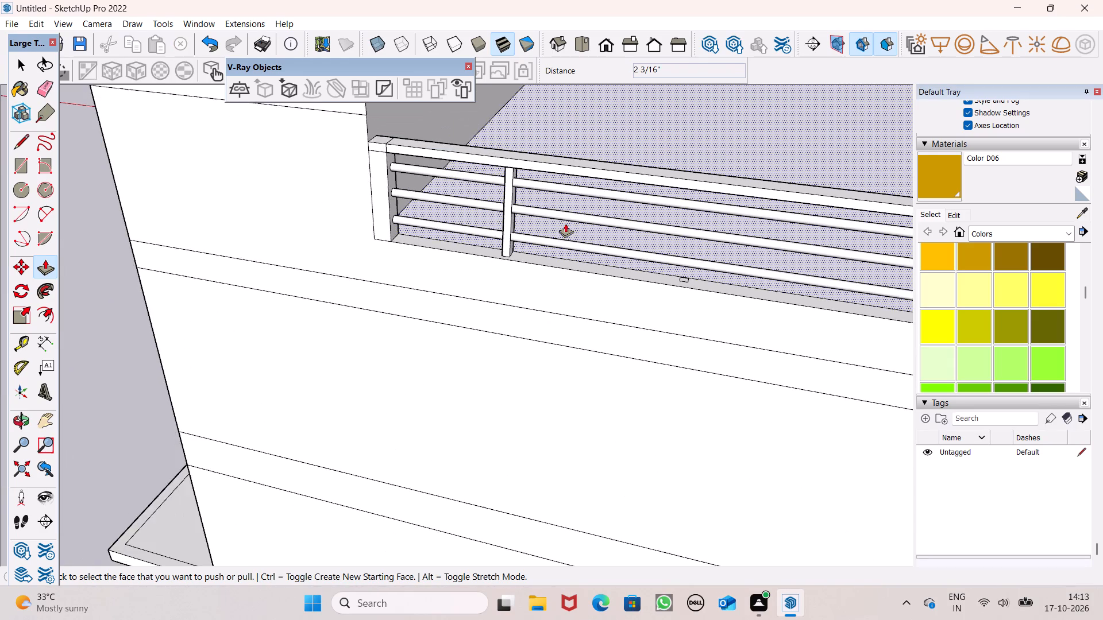
scroll(570, 224, "down", 5)
scroll(592, 226, "up", 1)
middle_click_drag(592, 243, 557, 294)
scroll(568, 215, "down", 3)
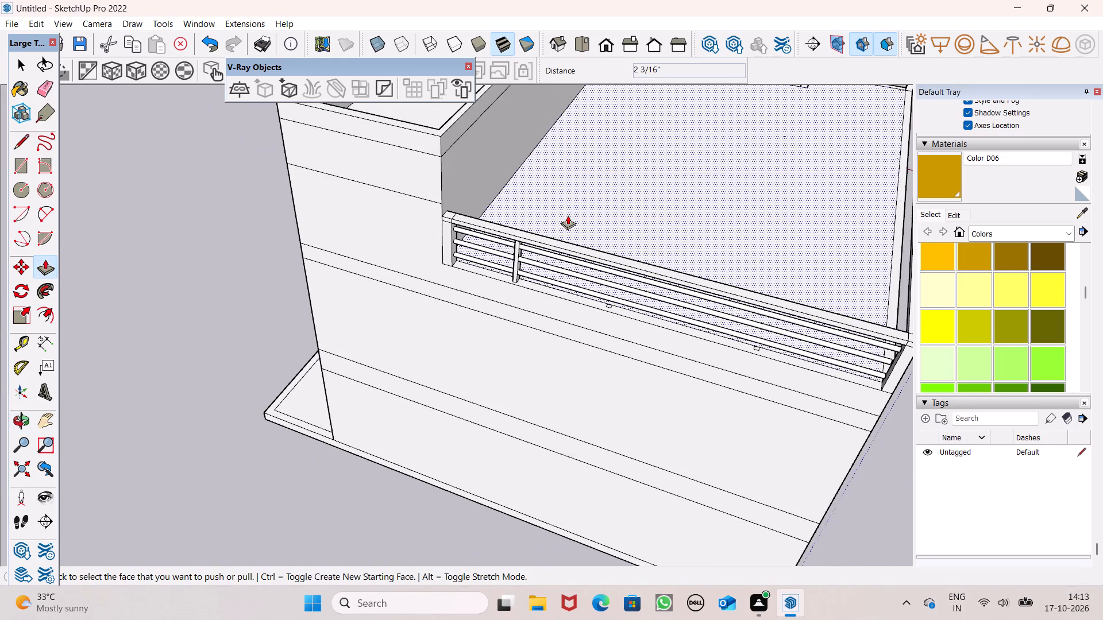
scroll(568, 215, "down", 1)
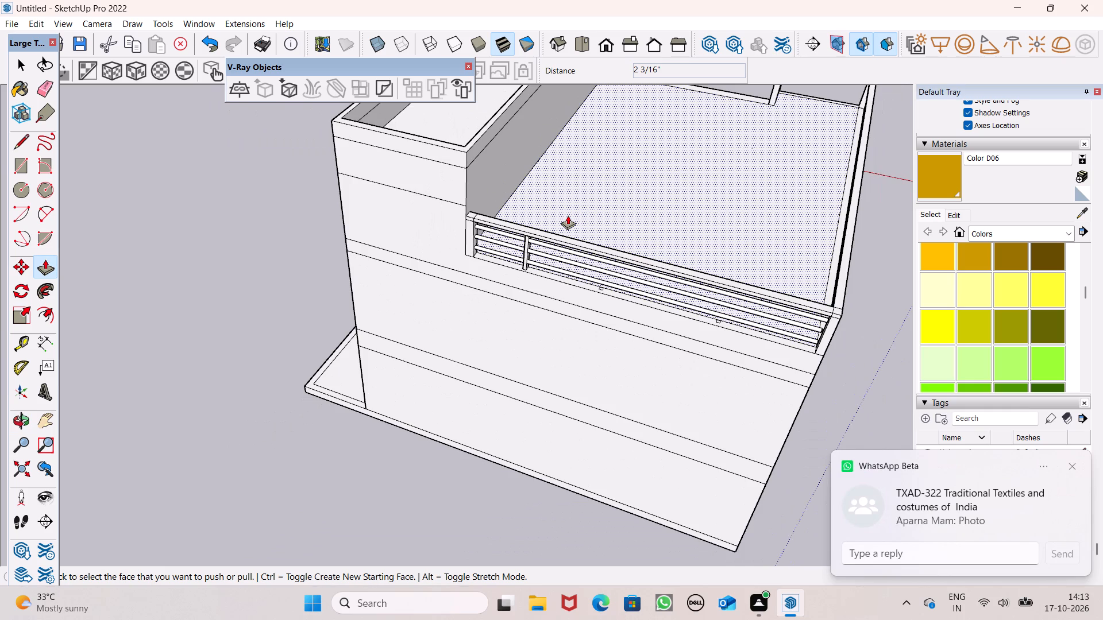
scroll(568, 215, "down", 6)
middle_click_drag(626, 270, 573, 325)
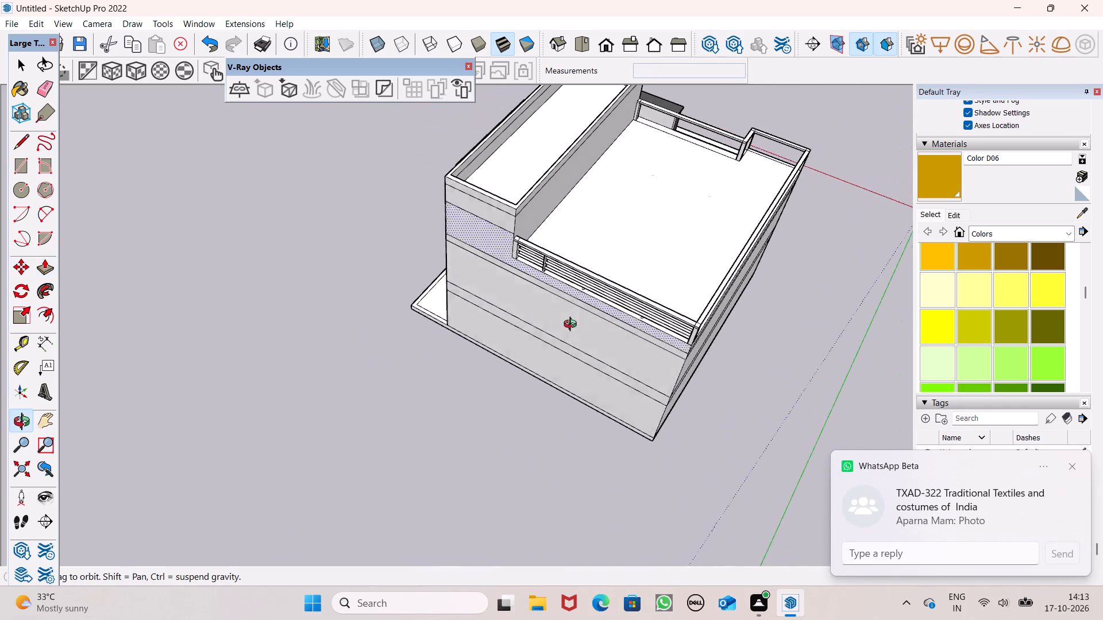
middle_click_drag(573, 325, 572, 332)
left_click(1069, 461)
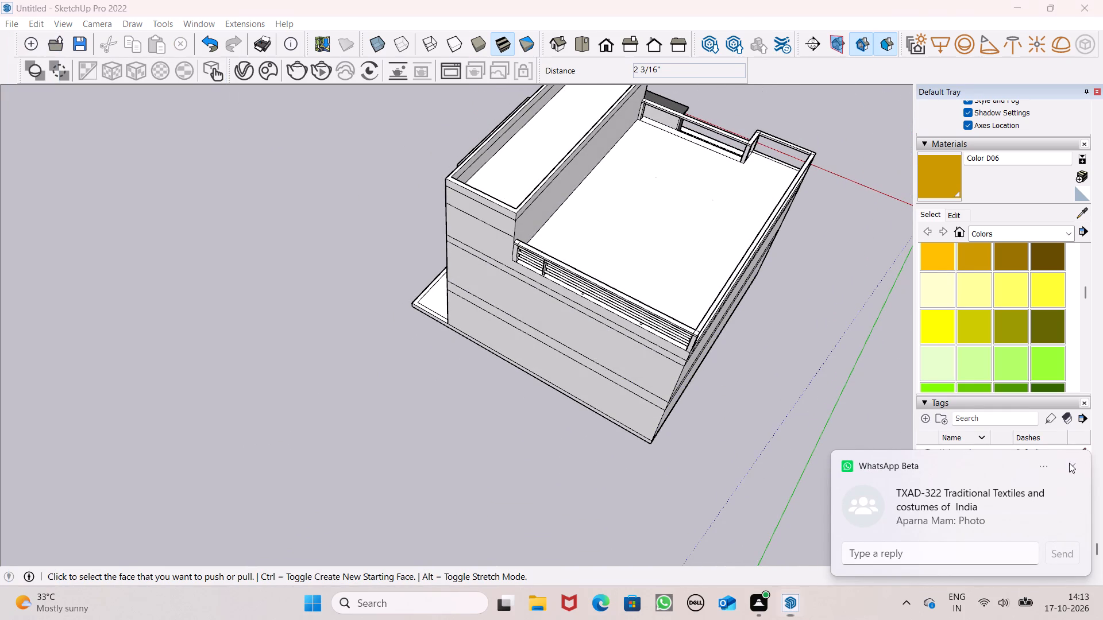
scroll(660, 202, "down", 4)
middle_click_drag(636, 238, 178, 305)
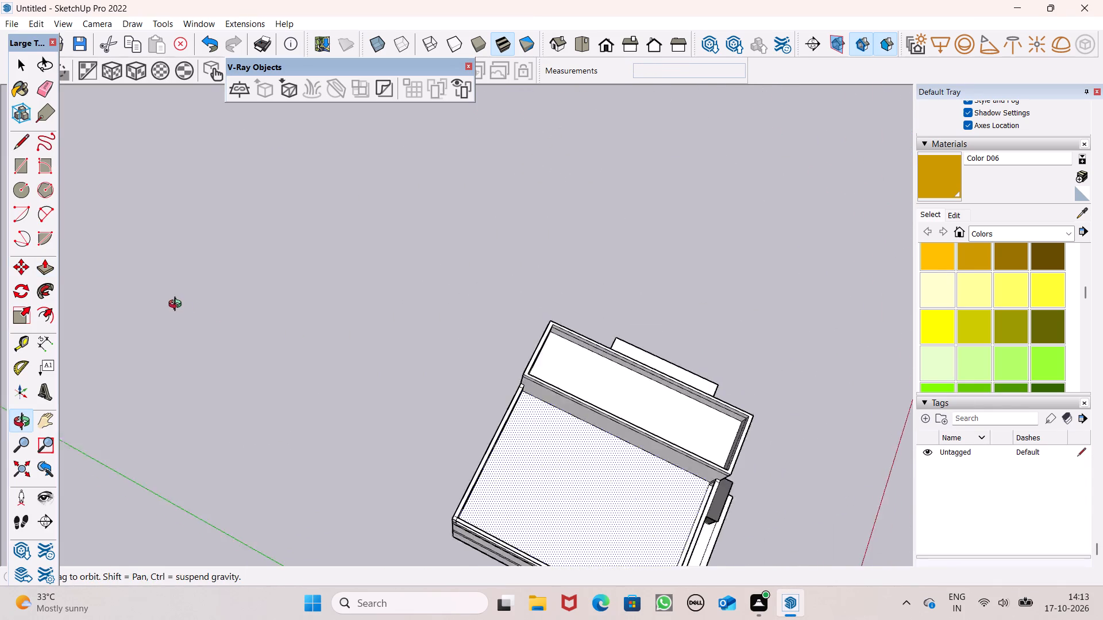
middle_click_drag(178, 305, 165, 292)
scroll(524, 211, "down", 4)
middle_click_drag(556, 378, 409, 201)
scroll(511, 387, "up", 6)
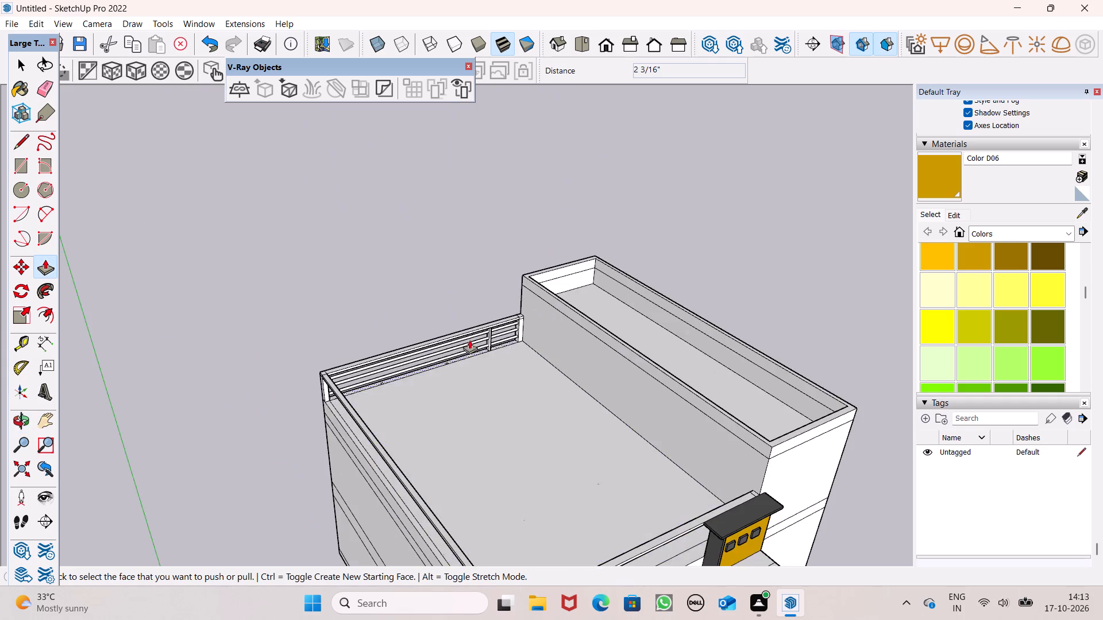
scroll(486, 334, "up", 19)
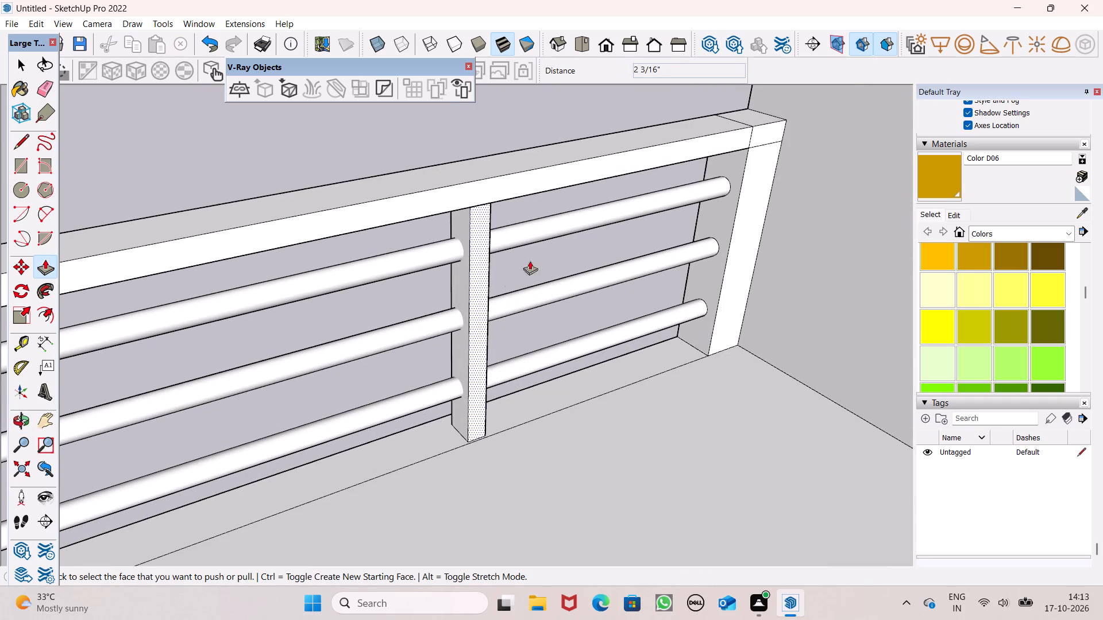
Extrude the middle small rectangle on the ledge upward 3' 8" to the underside of the railing's top bar.
scroll(673, 188, "down", 13)
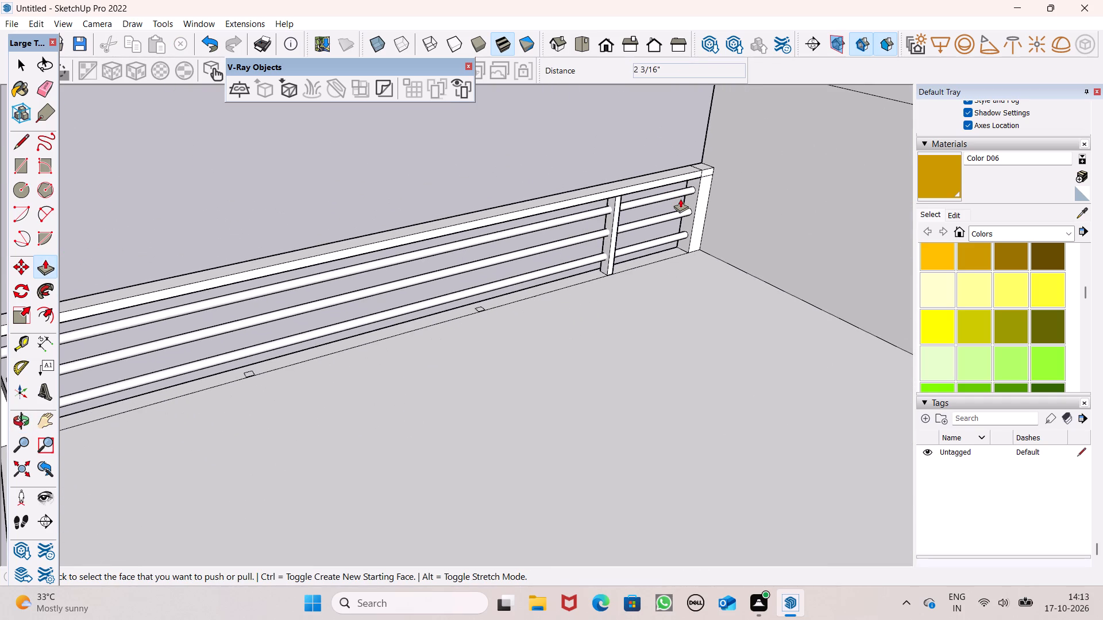
scroll(680, 199, "down", 1)
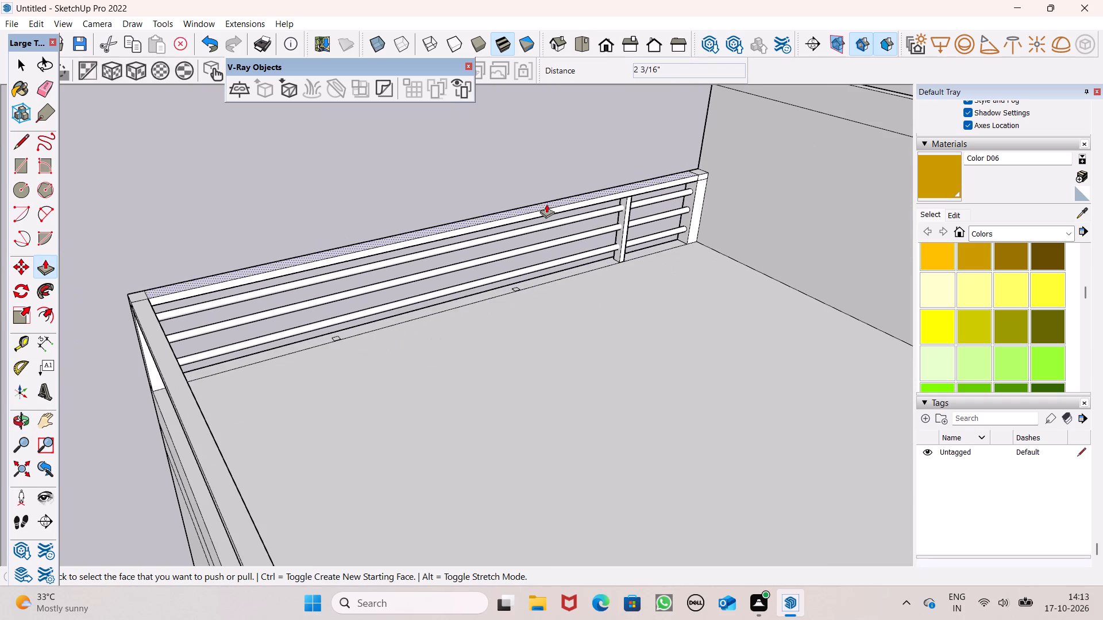
scroll(72, 150, "down", 2)
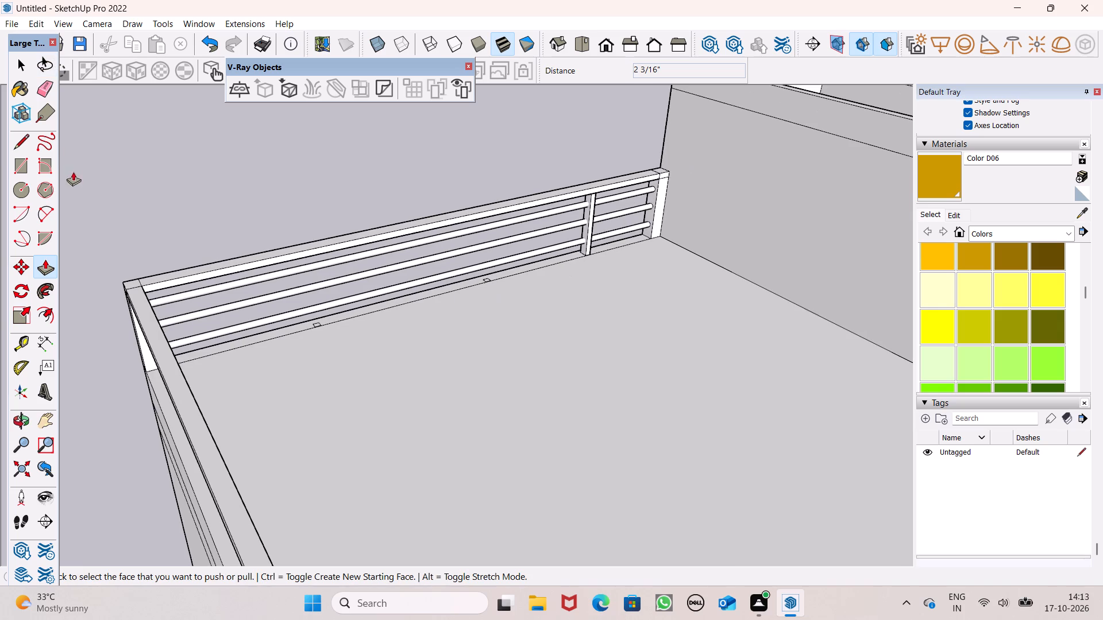
middle_click_drag(408, 265, 250, 359)
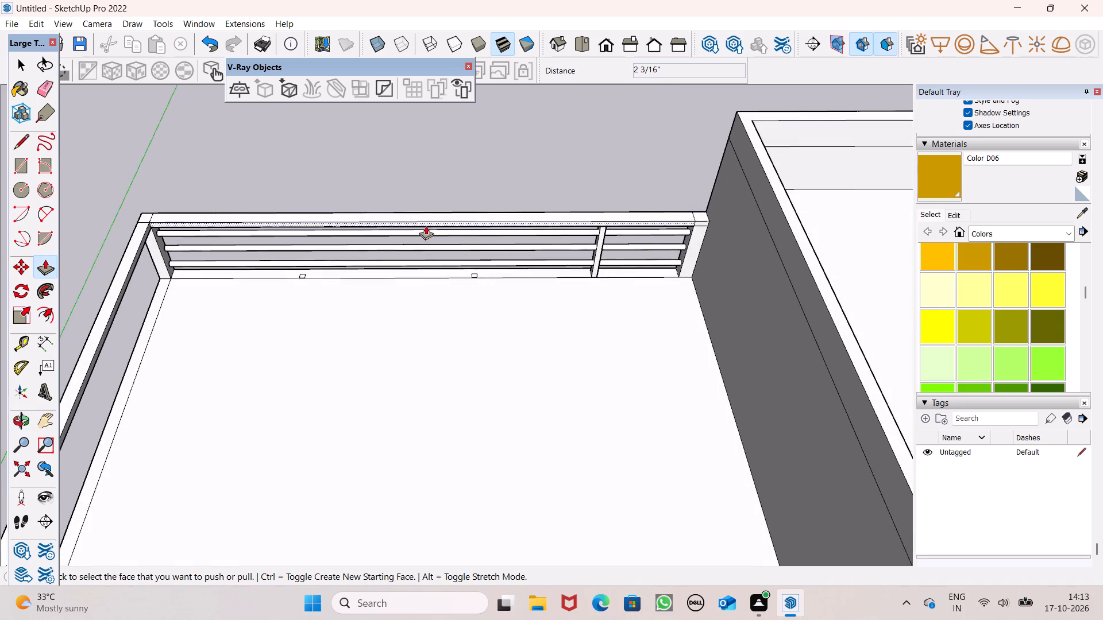
scroll(426, 226, "up", 7)
scroll(548, 298, "up", 5)
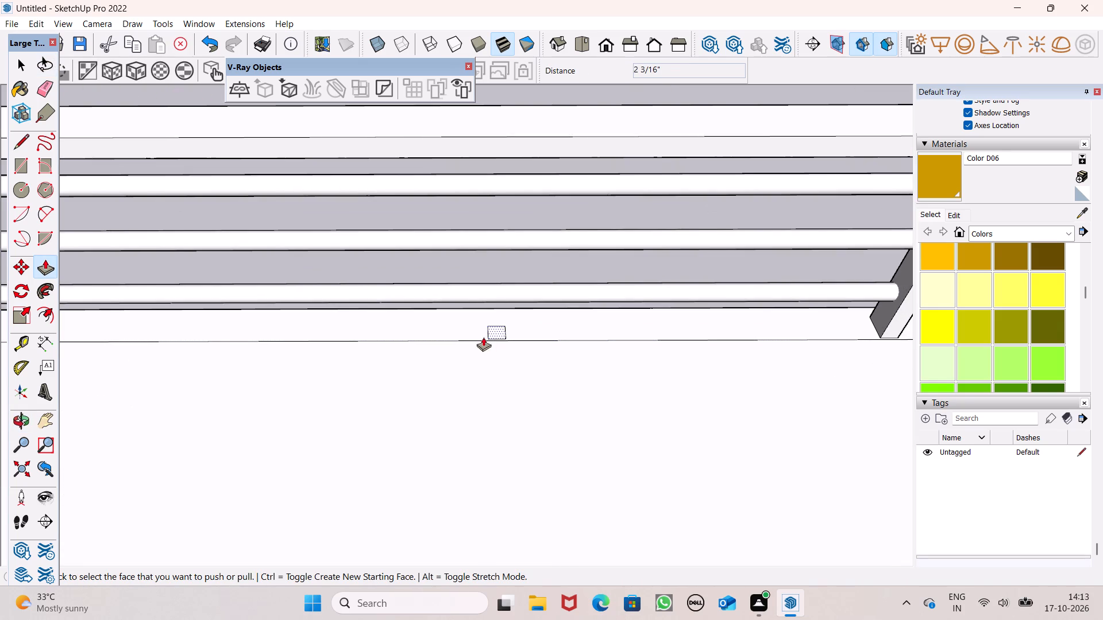
left_click_drag(497, 334, 499, 328)
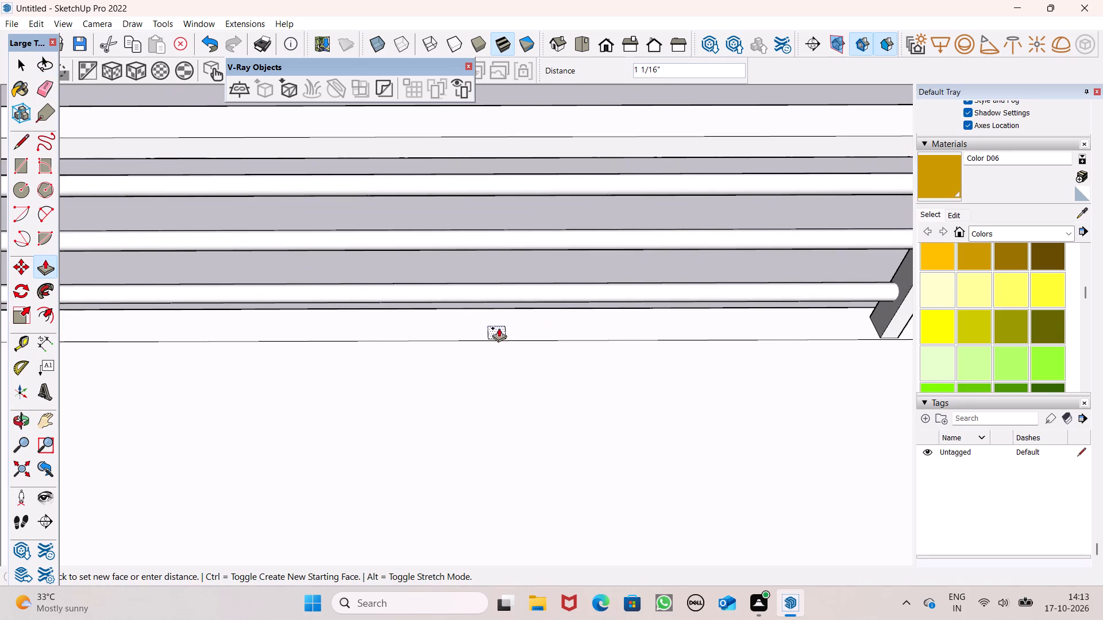
left_click_drag(499, 328, 529, 153)
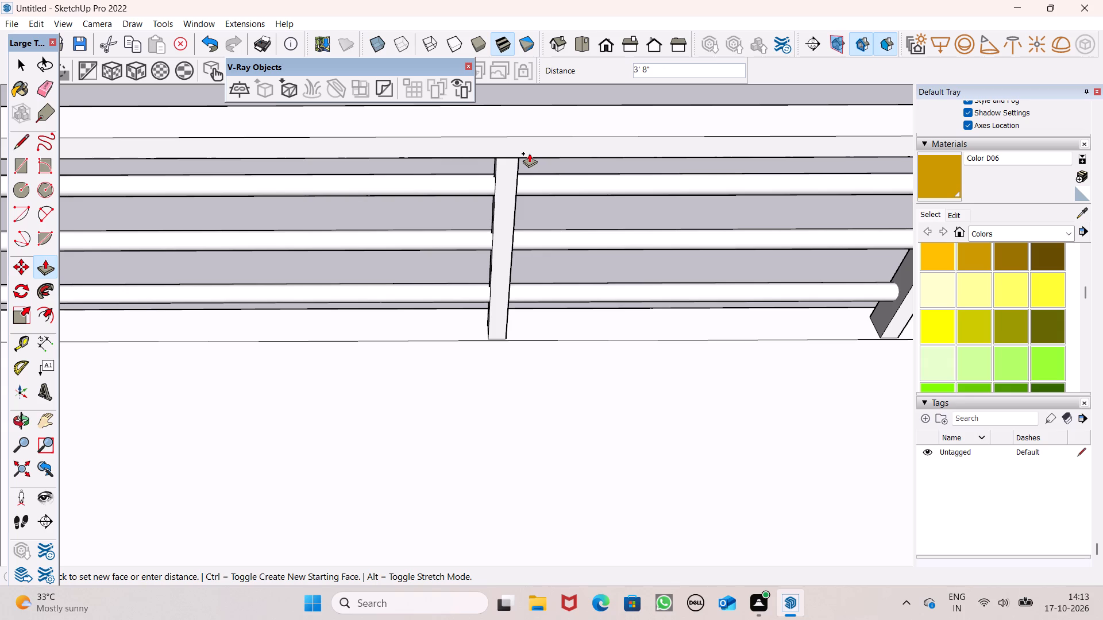
Push the middle intermediate post's terrace-side face about 1 3/16" inward toward the horizontal rails.
scroll(495, 235, "up", 1)
middle_click_drag(494, 237, 648, 205)
scroll(539, 276, "up", 2)
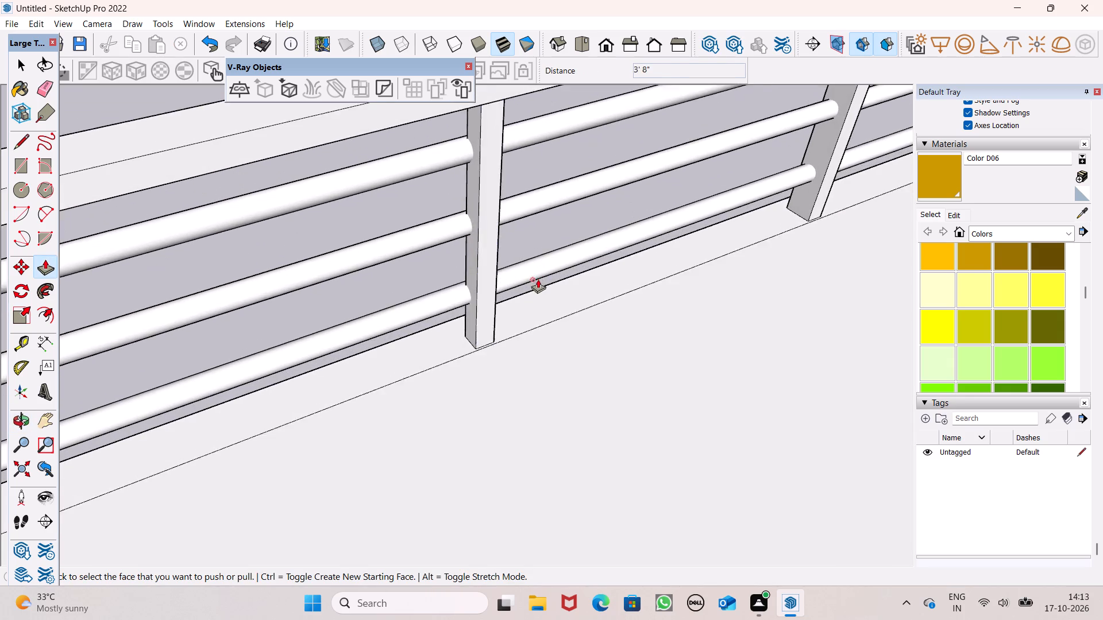
scroll(538, 279, "up", 1)
scroll(442, 296, "down", 2)
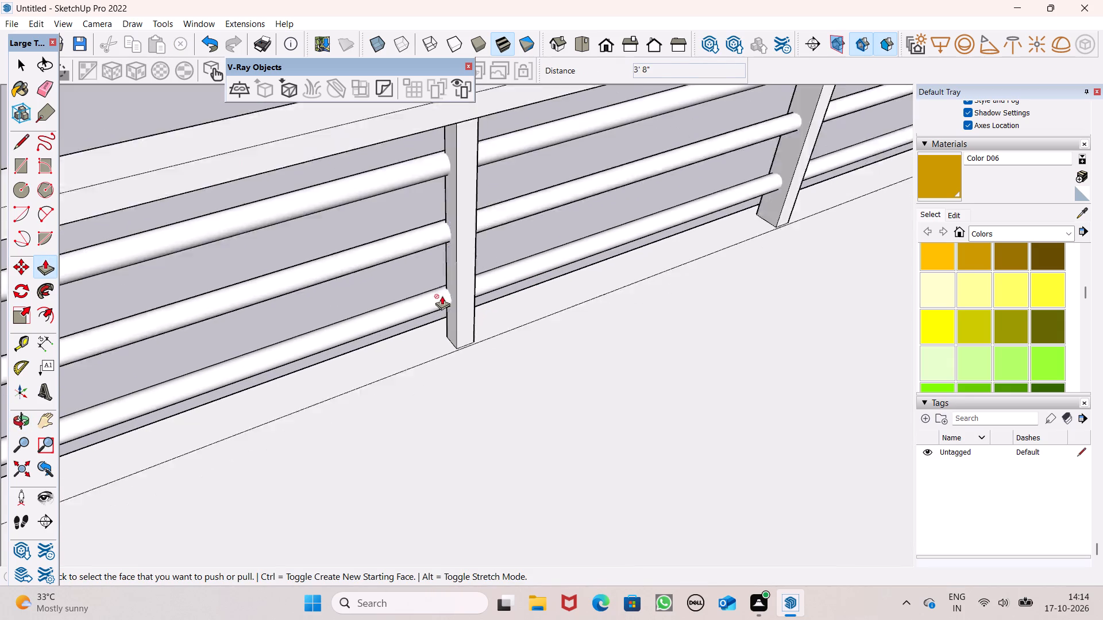
scroll(442, 296, "down", 8)
middle_click_drag(380, 323, 487, 334)
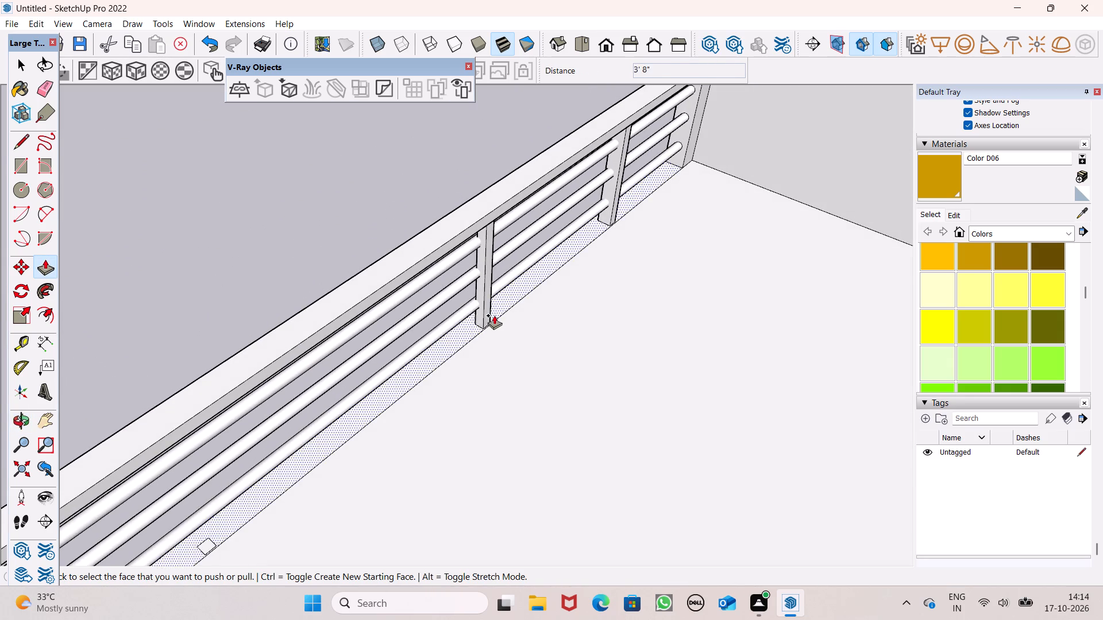
scroll(494, 313, "up", 5)
left_click_drag(485, 305, 485, 305)
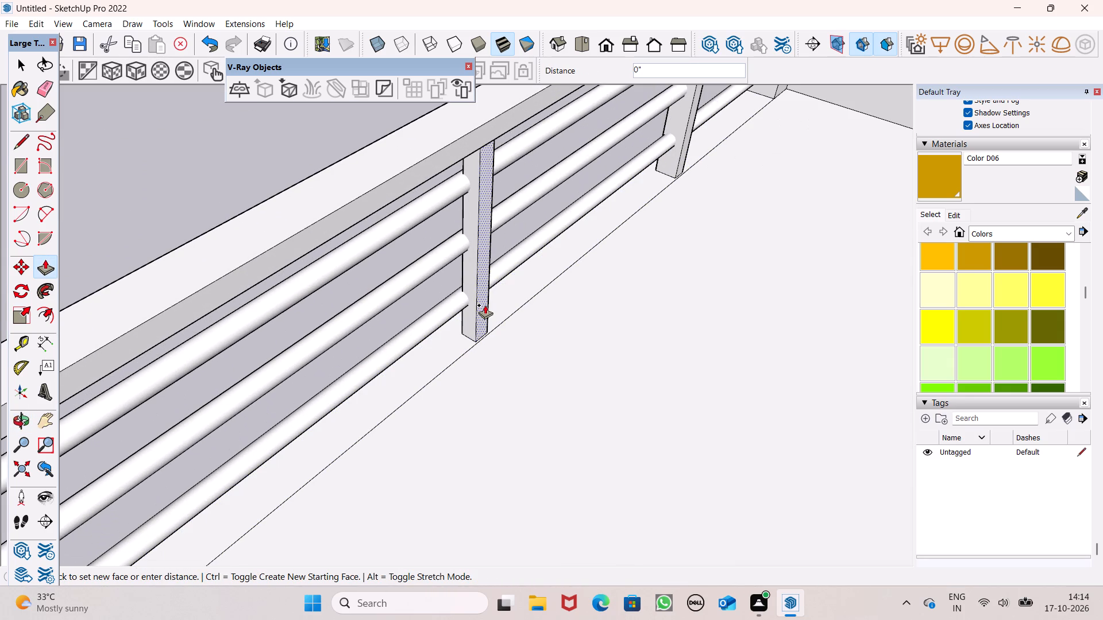
left_click_drag(485, 305, 480, 305)
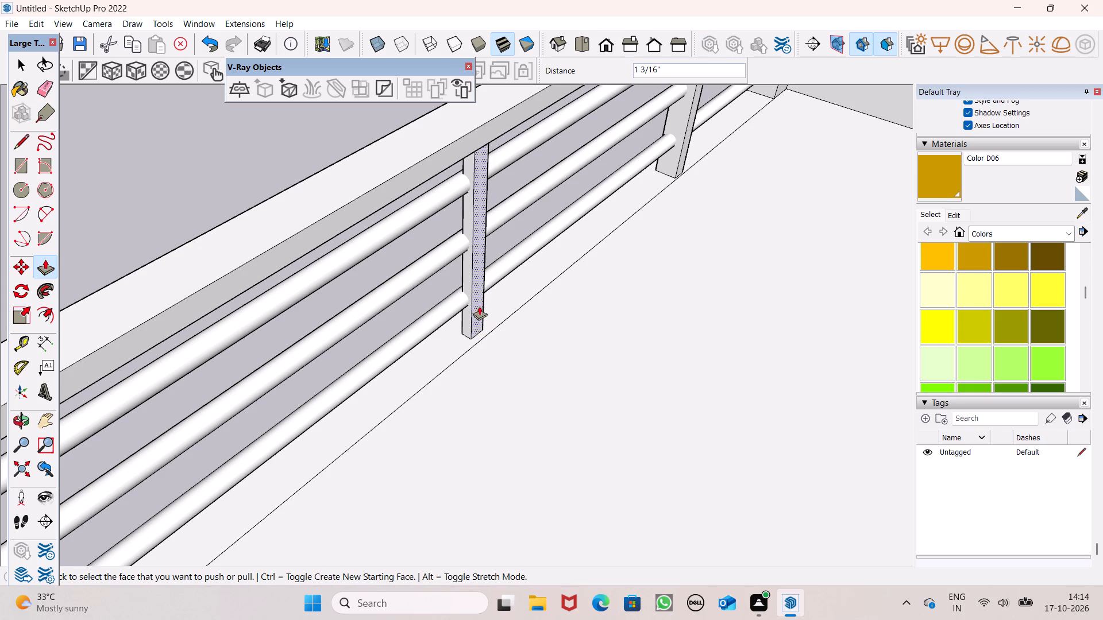
Pull the middle post's street-side face outward 2 3/16", flush with the neighbouring intermediate post.
scroll(468, 296, "down", 6)
middle_click_drag(326, 364, 946, 321)
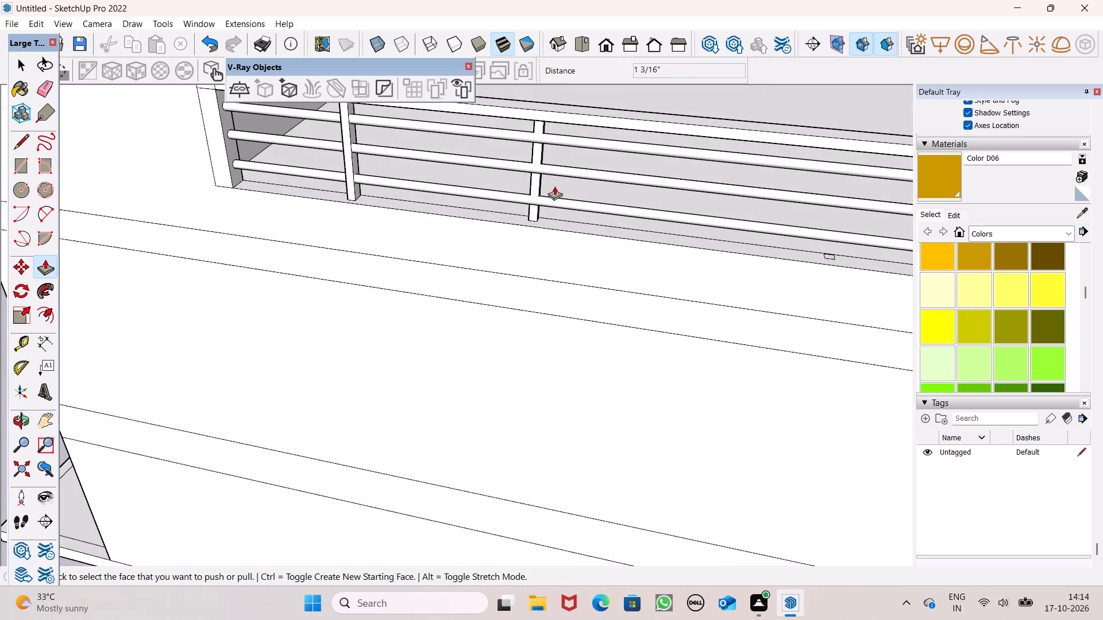
left_click_drag(531, 181, 531, 187)
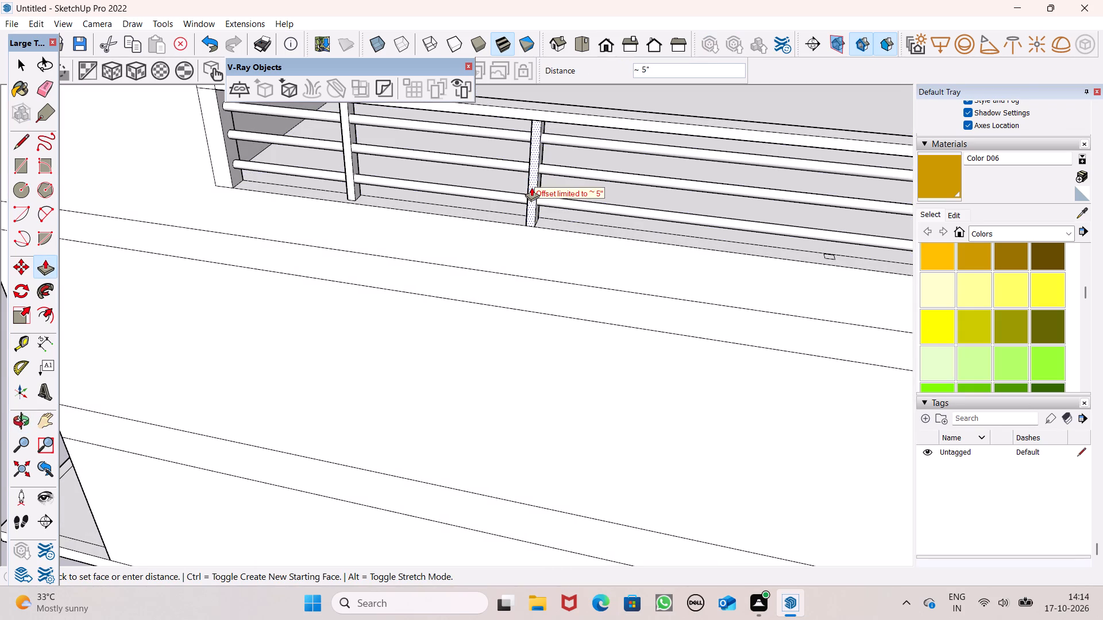
left_click_drag(531, 187, 354, 158)
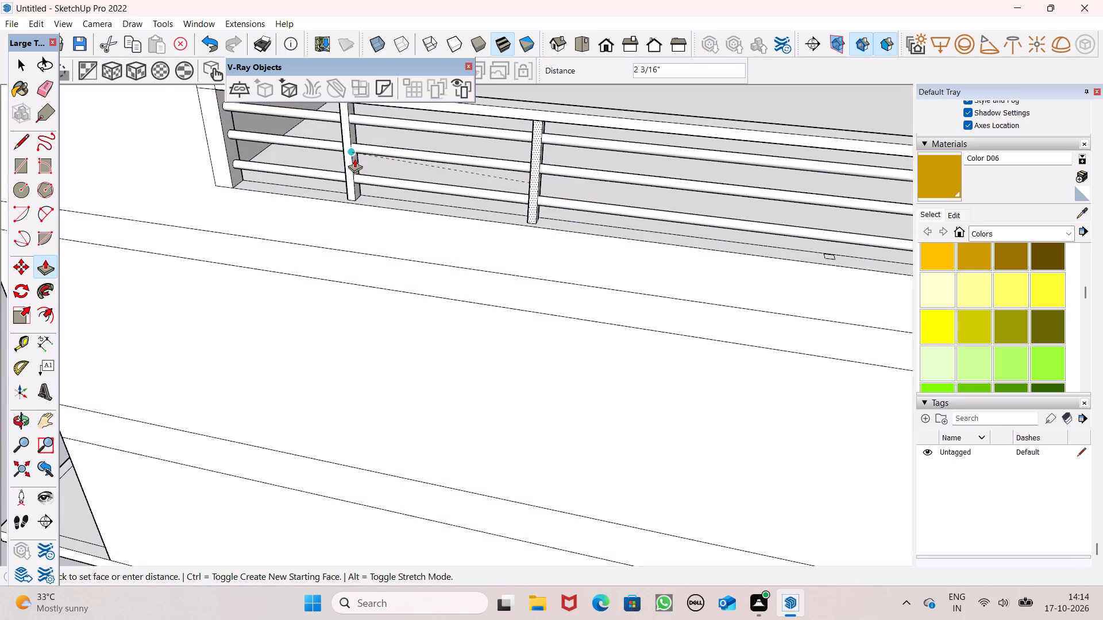
Extrude the last small rectangle on the ledge upward 3' 8 1/8" to the underside of the railing's top bar.
scroll(161, 86, "down", 5)
scroll(453, 206, "down", 4)
middle_click_drag(516, 216, 667, 331)
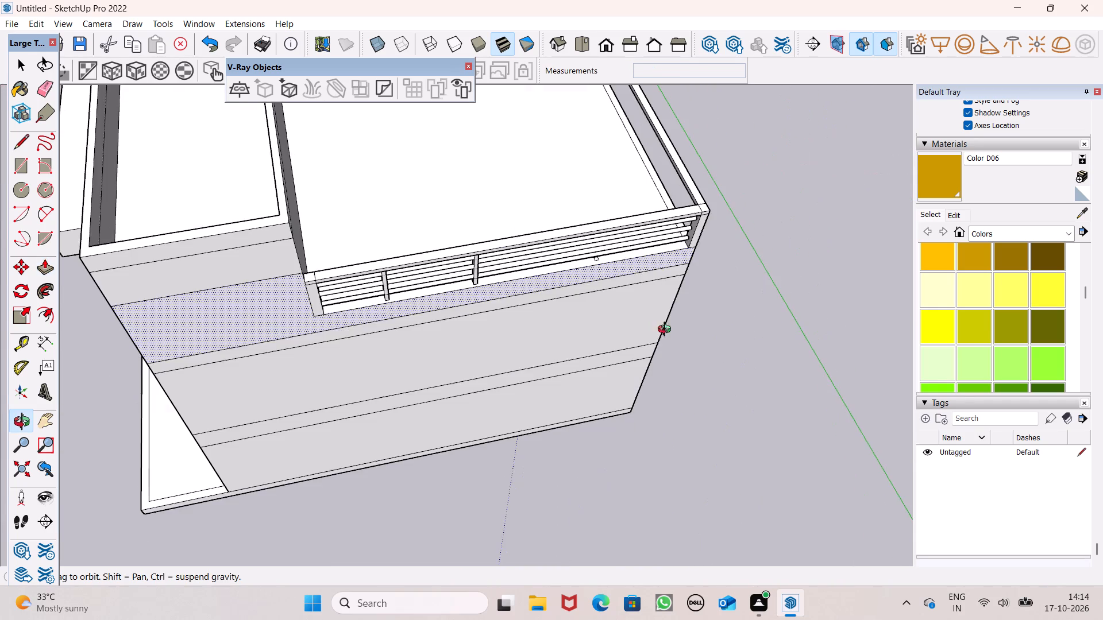
middle_click_drag(667, 331, 668, 331)
scroll(673, 222, "up", 6)
scroll(938, 90, "down", 1)
scroll(786, 156, "down", 2)
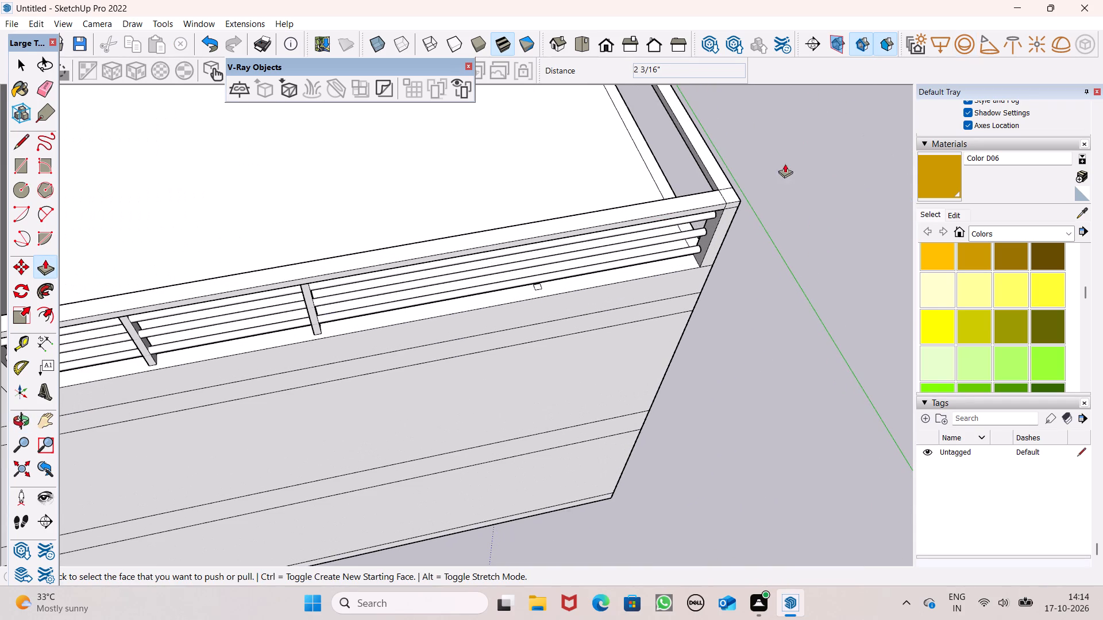
scroll(785, 164, "down", 2)
middle_click_drag(757, 224, 681, 253)
scroll(656, 264, "up", 8)
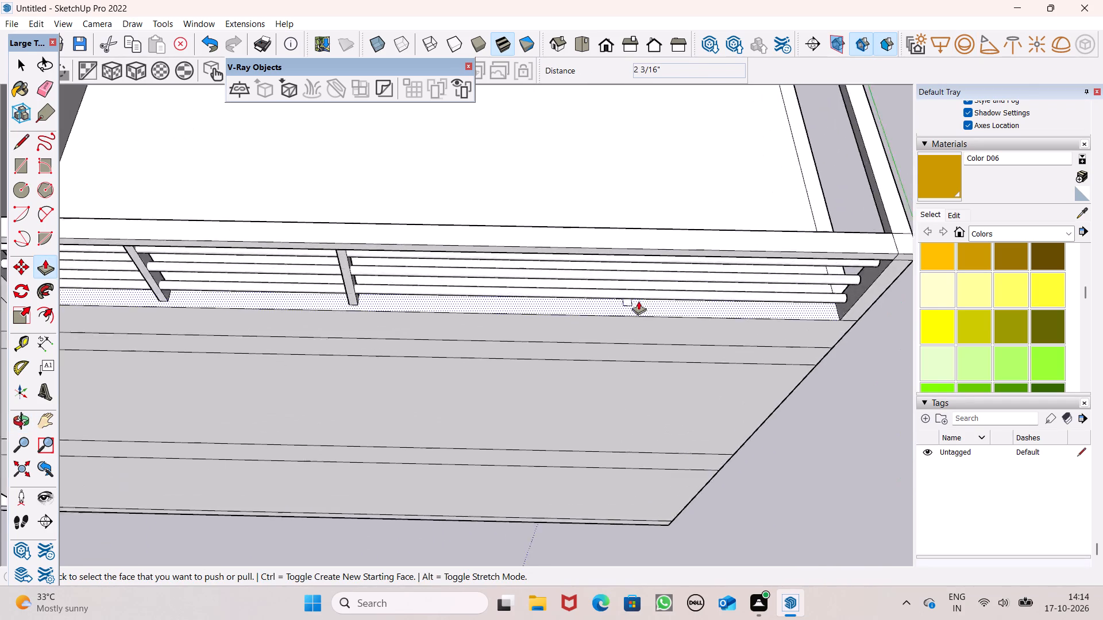
scroll(638, 301, "up", 8)
left_click_drag(621, 301, 628, 249)
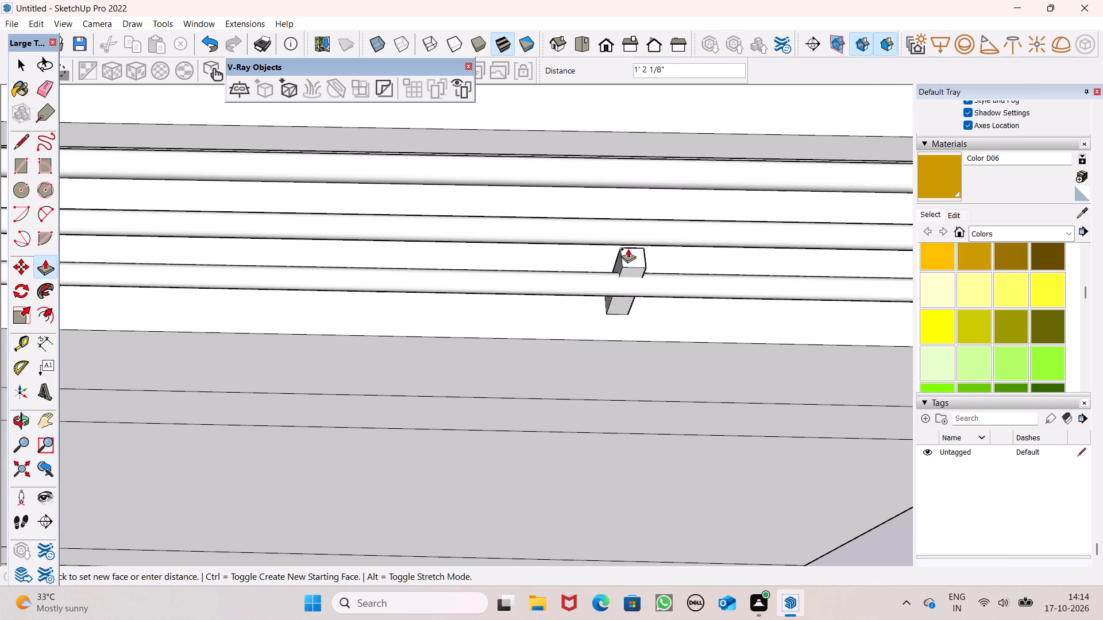
left_click_drag(628, 249, 630, 158)
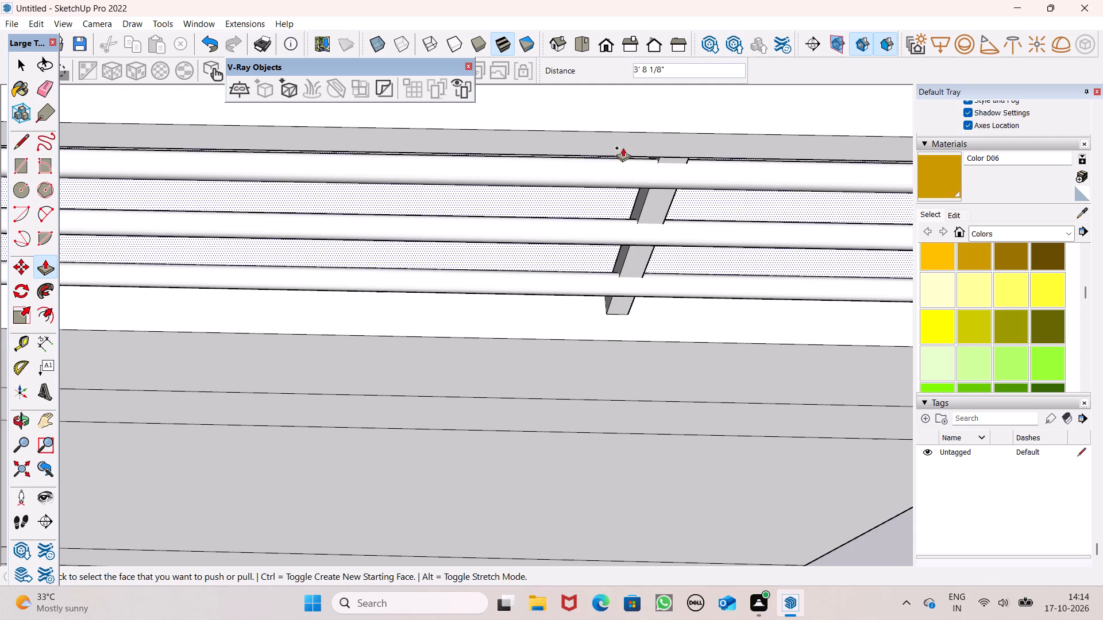
Pull the third post's street-side face outward about 2 1/8" past the horizontal rails.
scroll(623, 148, "down", 8)
scroll(662, 208, "up", 6)
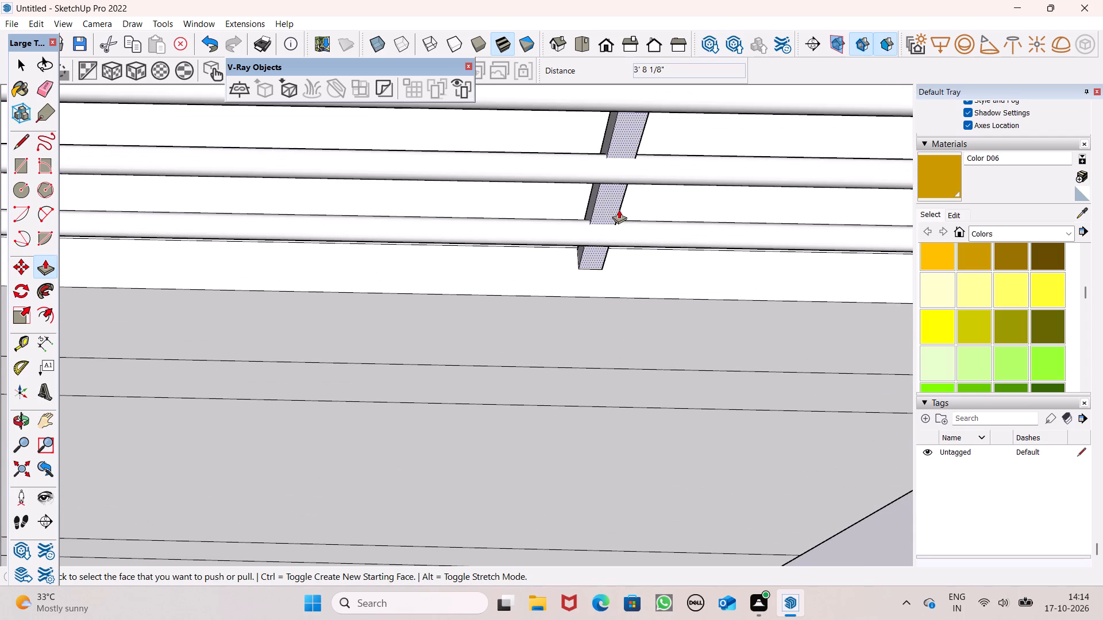
left_click_drag(616, 207, 618, 219)
scroll(649, 128, "down", 7)
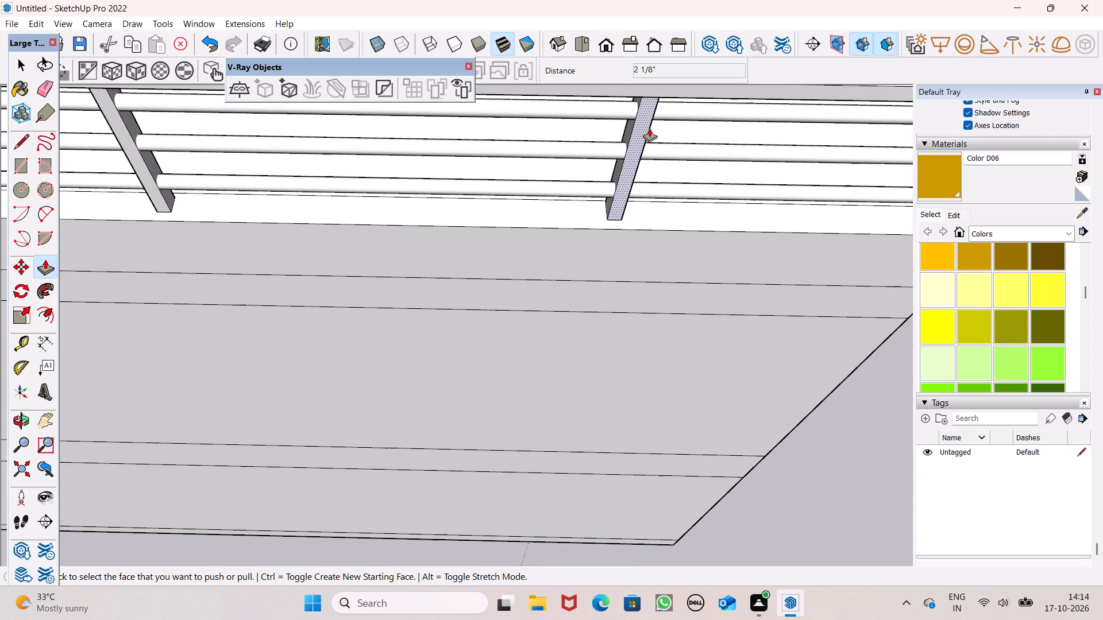
Inspect the railing section with its three intermediate posts from the terrace and from around the building.
scroll(649, 128, "down", 8)
middle_click_drag(728, 222, 370, 255)
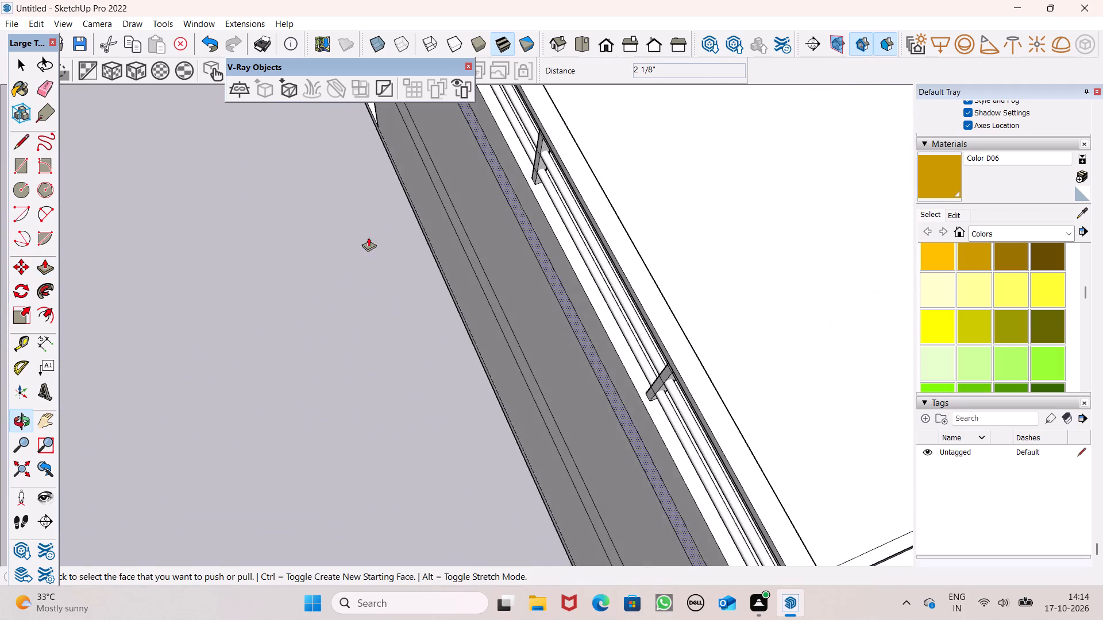
scroll(468, 207, "down", 5)
scroll(887, 219, "down", 5)
scroll(732, 188, "down", 5)
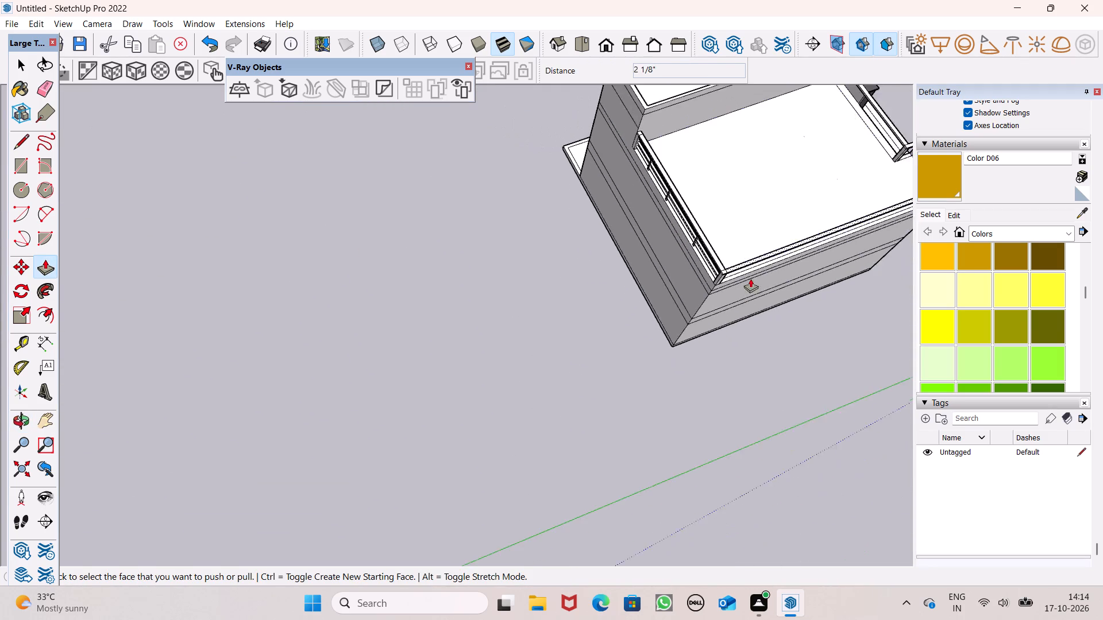
middle_click_drag(736, 304, 424, 251)
scroll(449, 210, "down", 4)
middle_click_drag(671, 358, 481, 278)
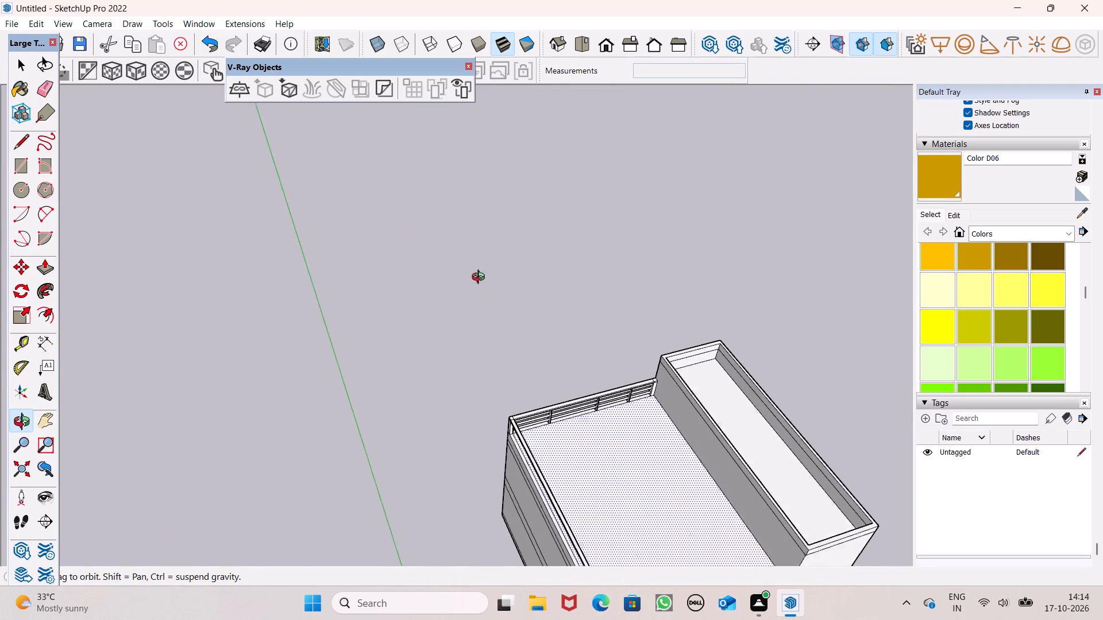
middle_click_drag(481, 278, 469, 249)
scroll(628, 440, "up", 6)
scroll(559, 423, "up", 7)
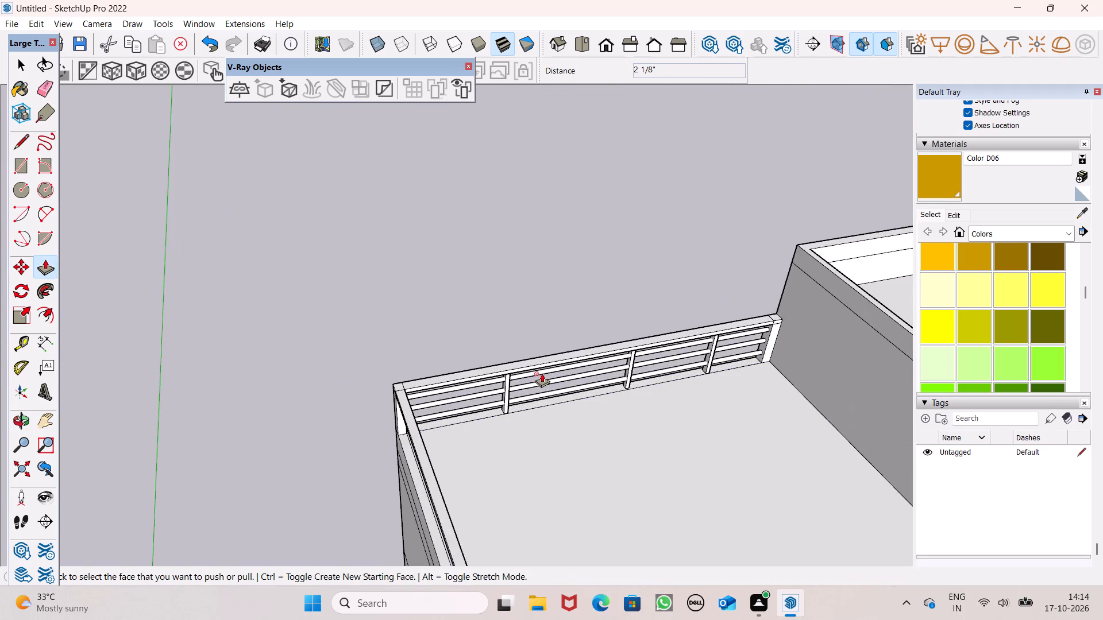
scroll(542, 373, "up", 6)
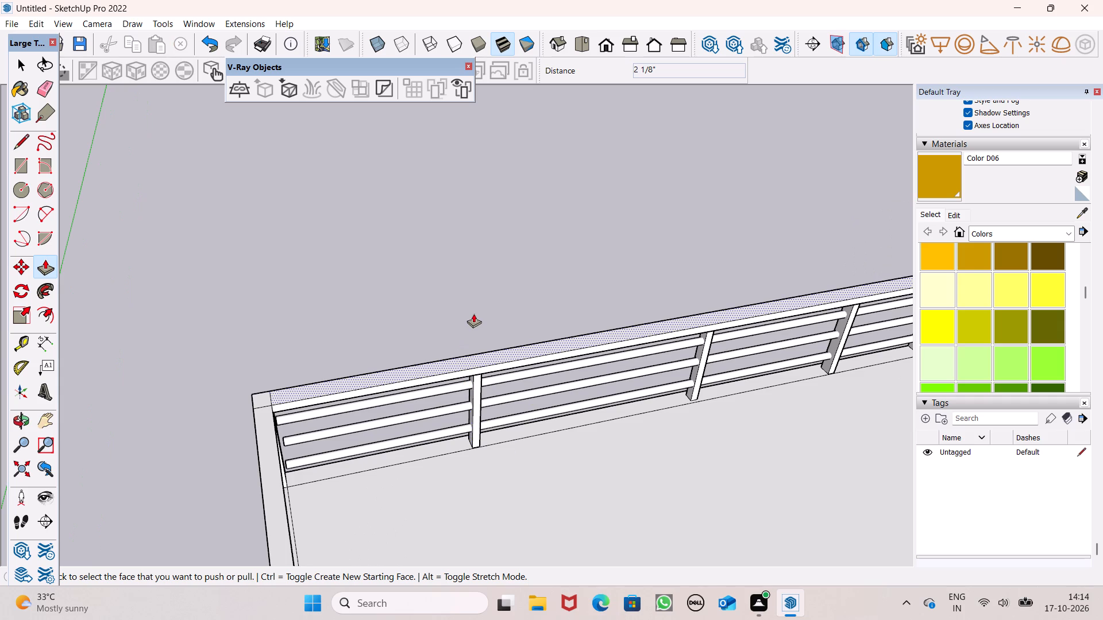
key("space")
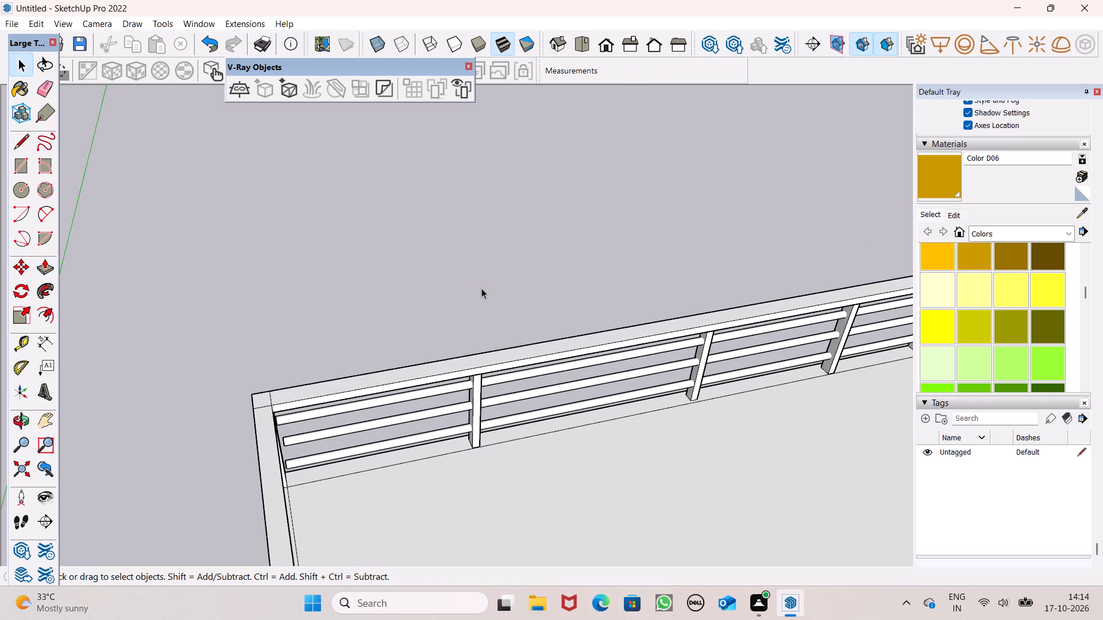
scroll(481, 288, "down", 6)
scroll(589, 202, "down", 2)
middle_click_drag(600, 287, 577, 334)
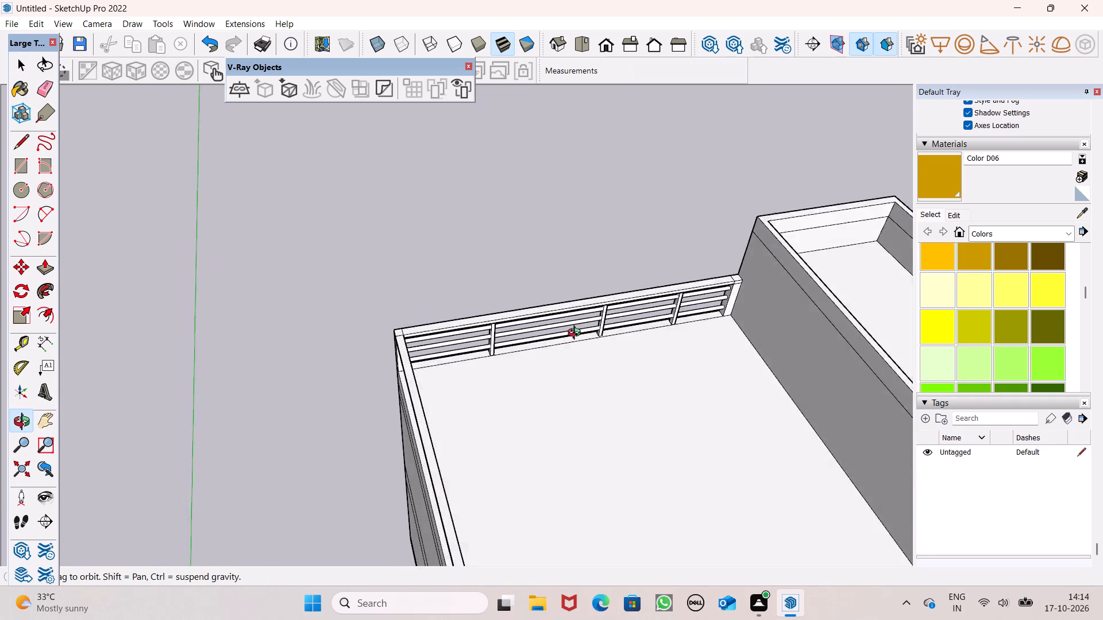
middle_click_drag(577, 334, 751, 249)
middle_click_drag(414, 370, 414, 372)
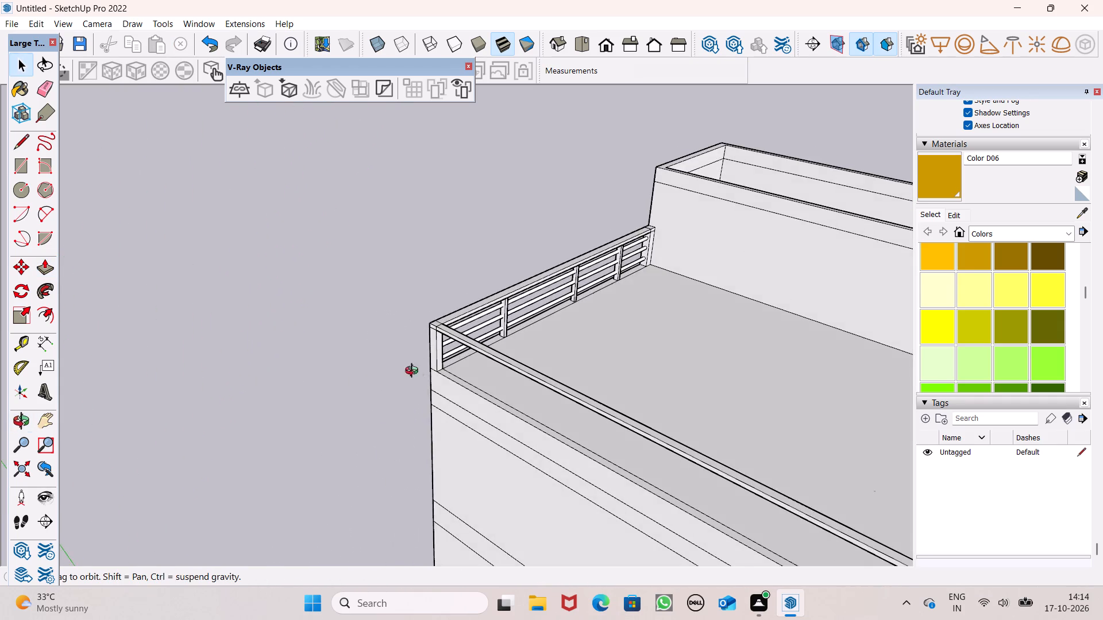
middle_click_drag(414, 372, 781, 315)
scroll(763, 237, "down", 9)
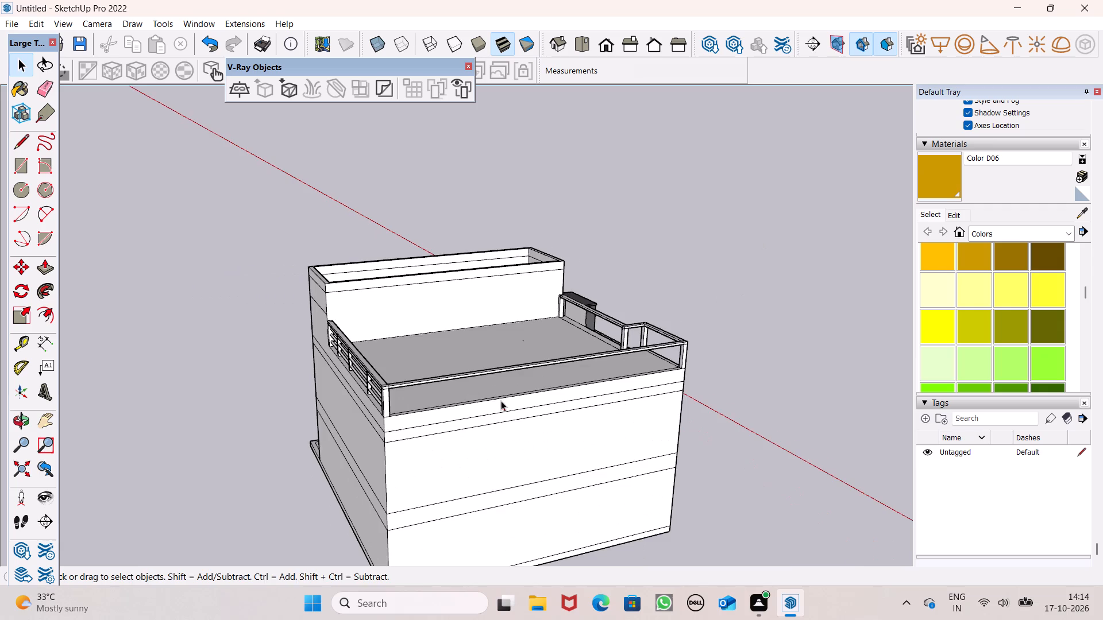
middle_click_drag(501, 401, 687, 367)
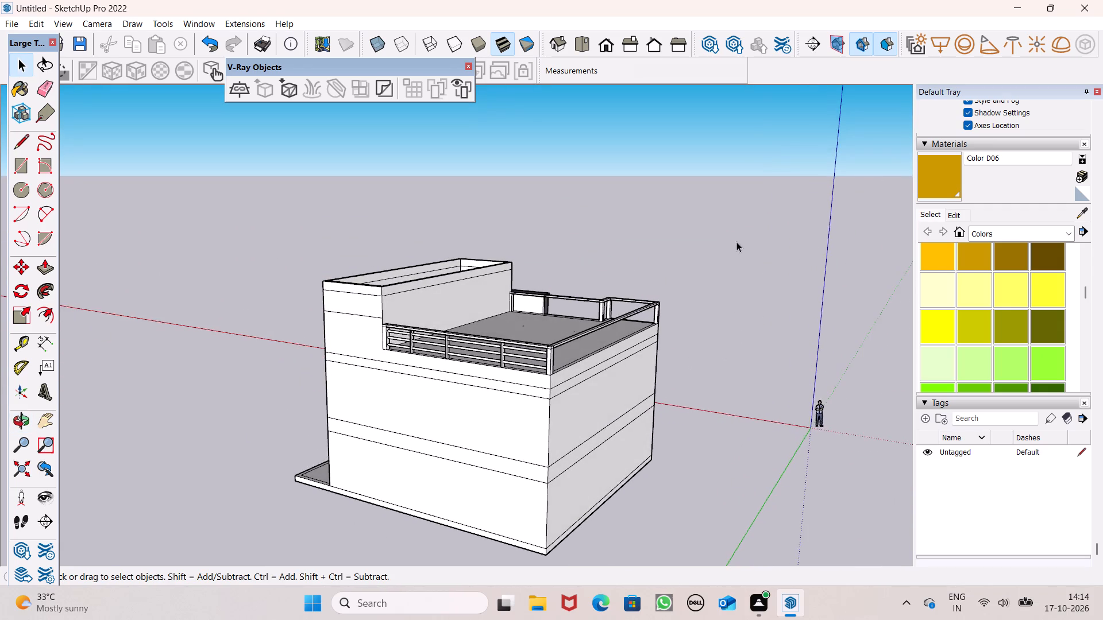
scroll(736, 242, "down", 3)
middle_click_drag(671, 358, 365, 385)
scroll(808, 220, "down", 5)
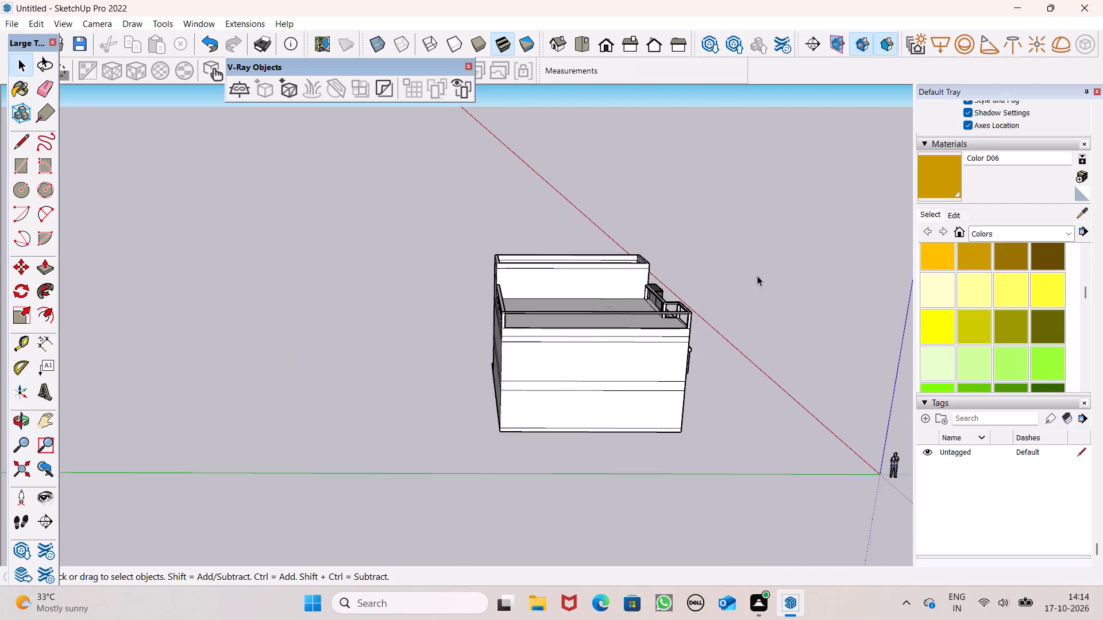
middle_click_drag(653, 344, 345, 332)
Extend the ends of the middle and bottom round rails to the corner post, about 1 7/8" and 1 1/4" respectively.
scroll(386, 308, "up", 8)
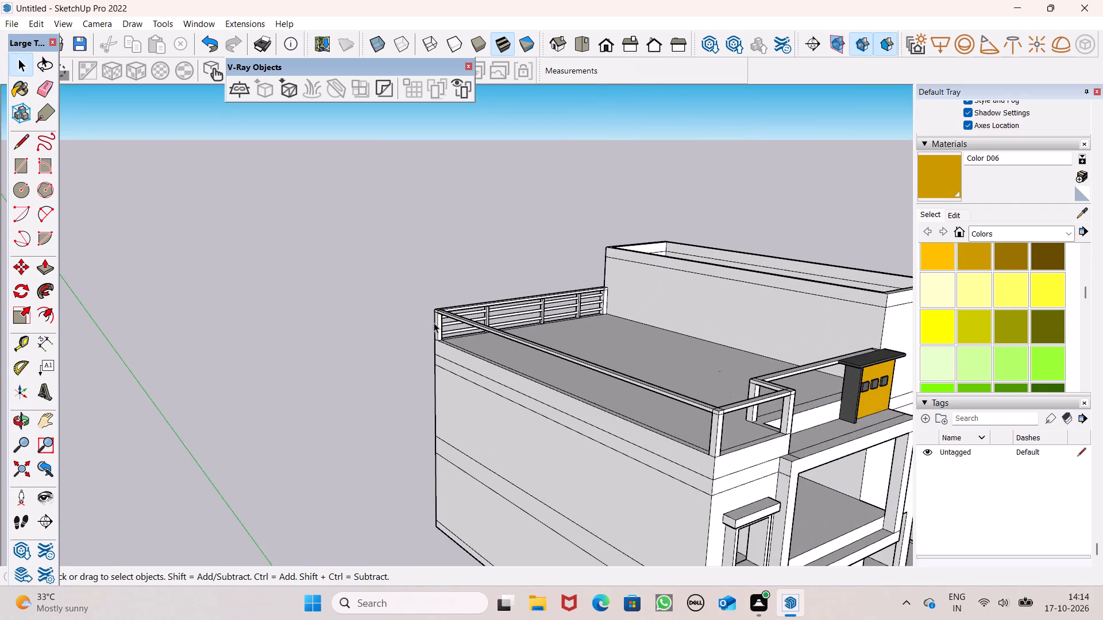
scroll(473, 364, "up", 1)
middle_click_drag(472, 364, 442, 328)
scroll(442, 327, "up", 12)
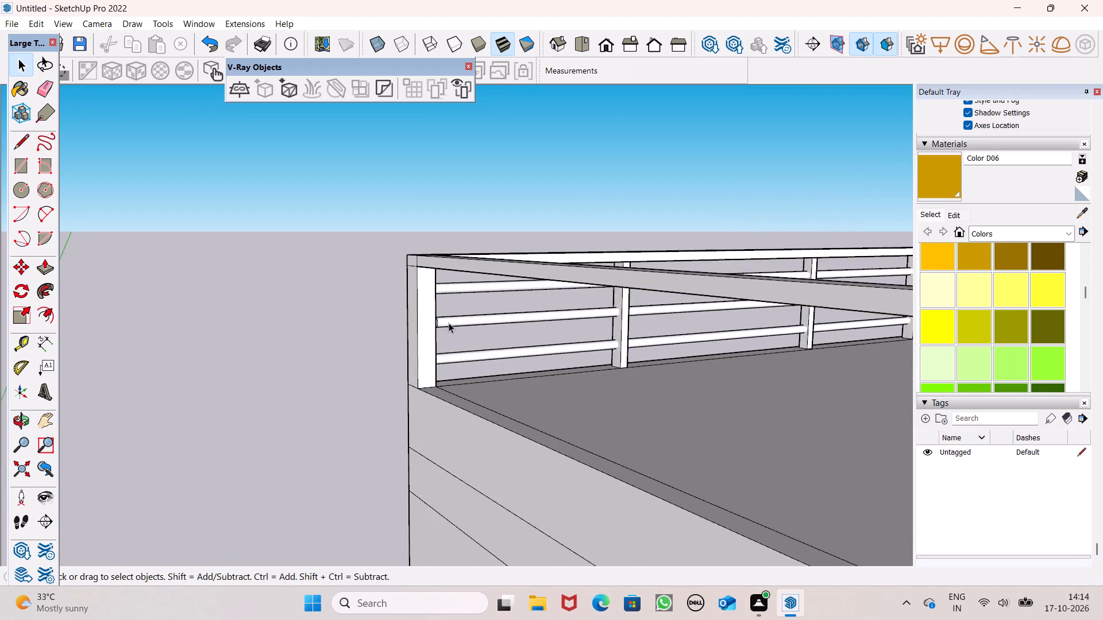
scroll(449, 323, "up", 2)
scroll(449, 315, "down", 2)
middle_click_drag(461, 325, 316, 361)
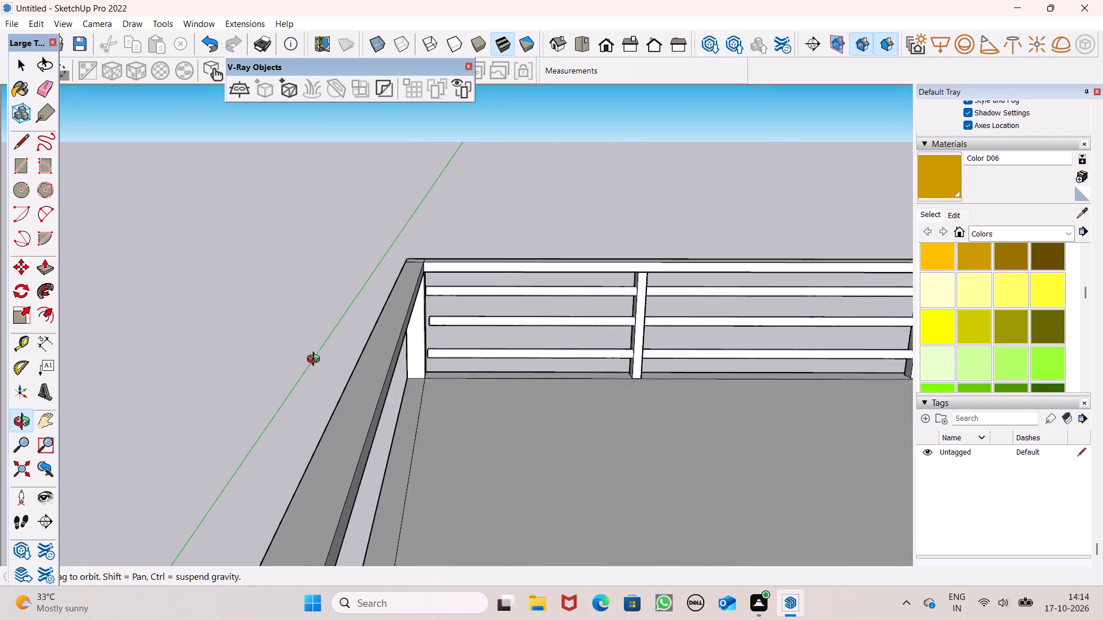
middle_click_drag(316, 361, 325, 352)
scroll(395, 312, "up", 6)
scroll(461, 296, "up", 7)
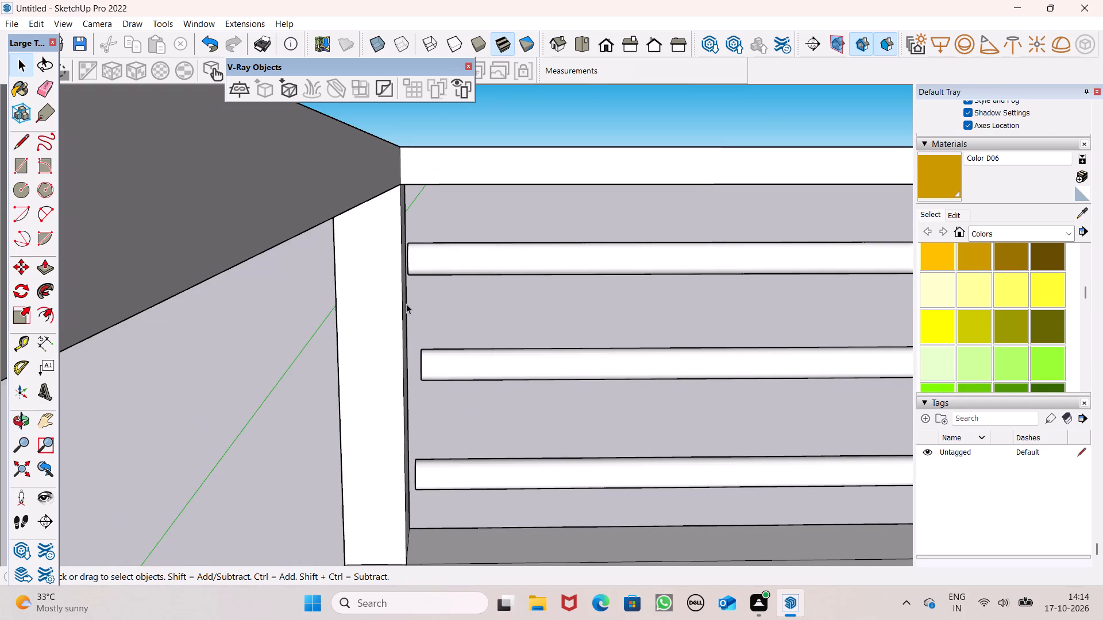
scroll(404, 304, "up", 2)
middle_click_drag(407, 359, 431, 373)
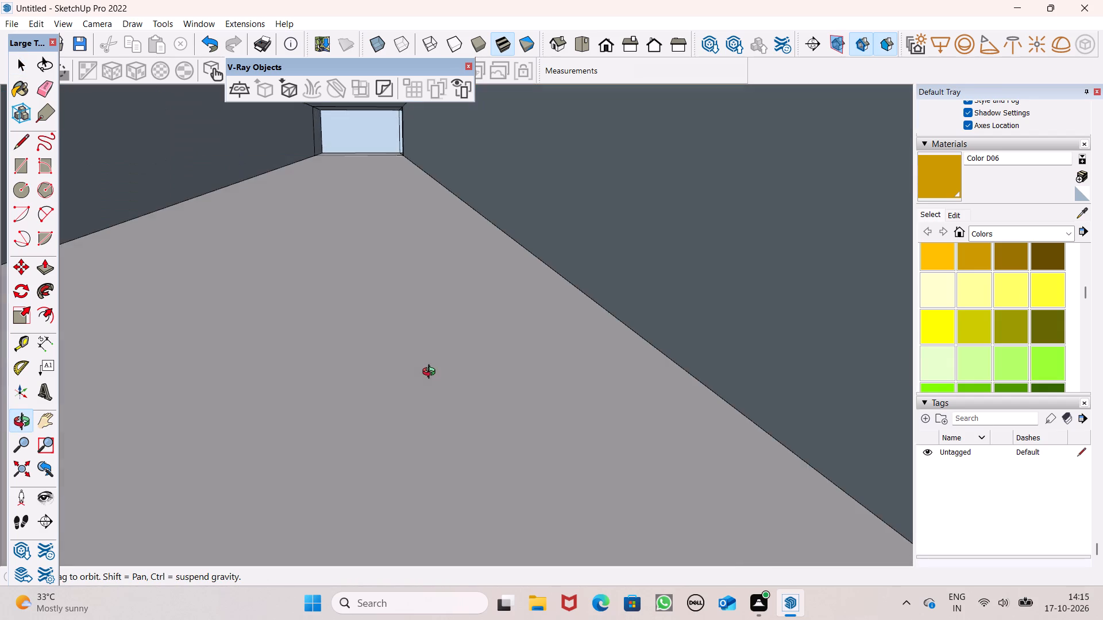
middle_click_drag(431, 373, 431, 359)
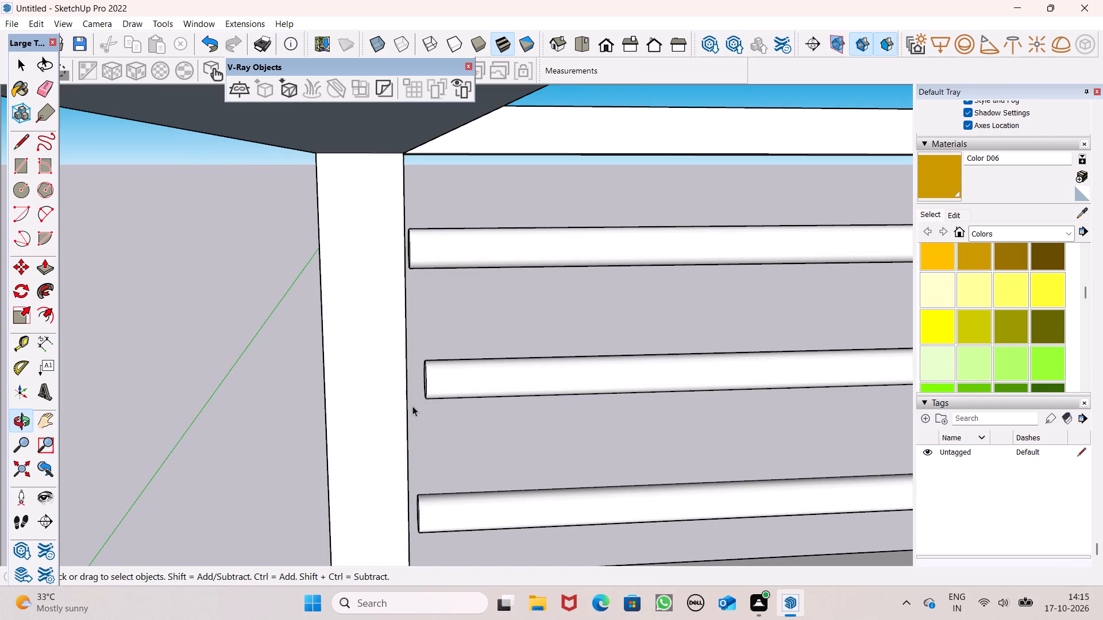
middle_click_drag(437, 397, 465, 379)
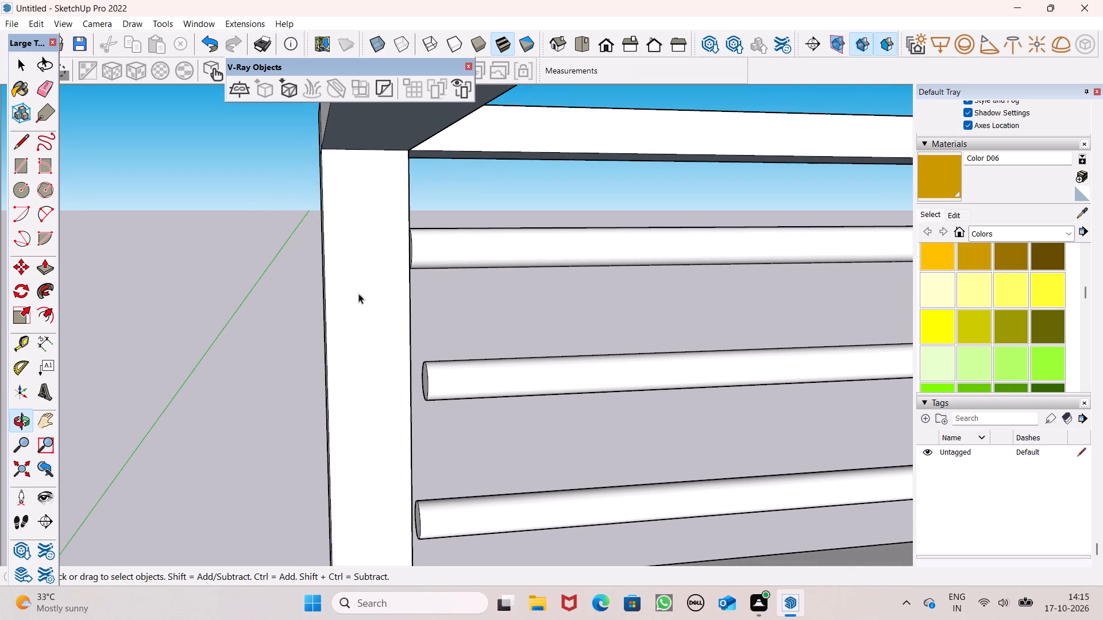
left_click(40, 267)
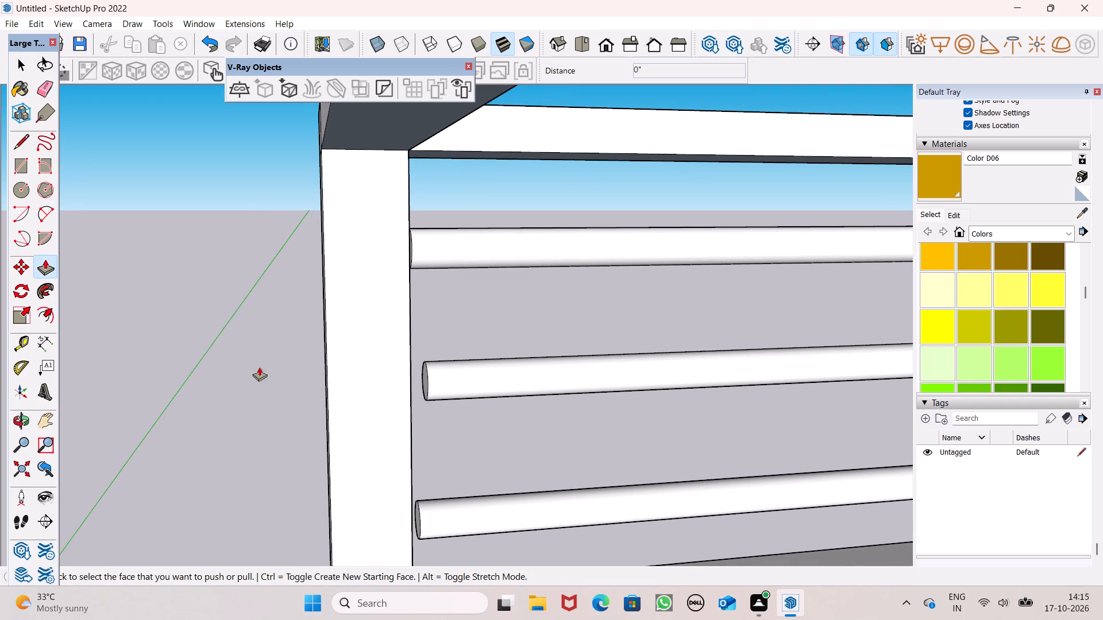
left_click_drag(427, 387, 426, 389)
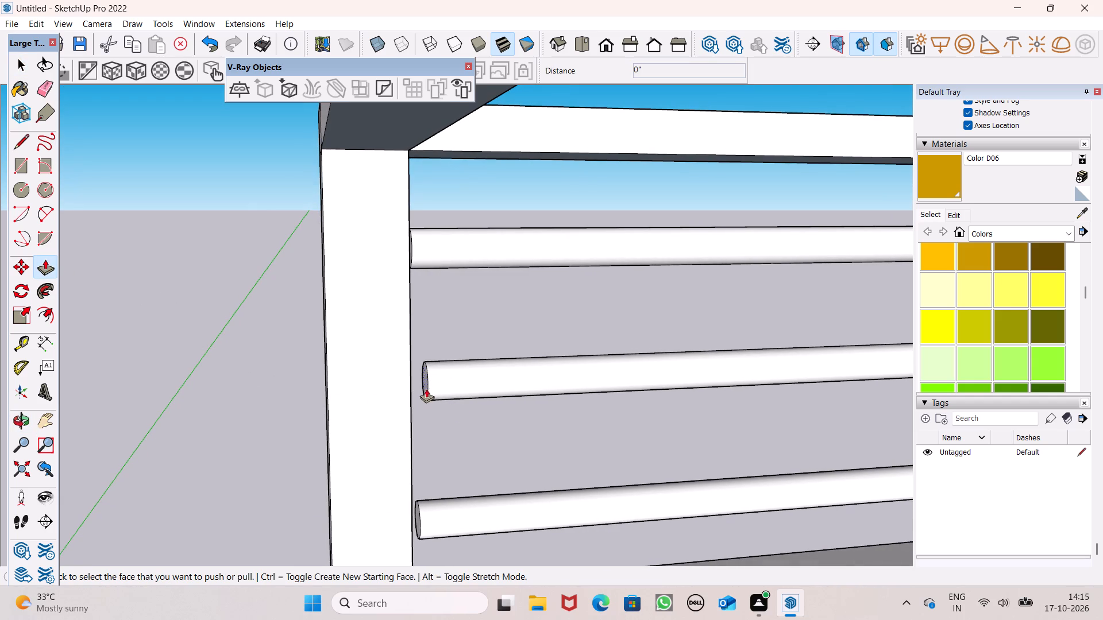
left_click_drag(426, 389, 408, 395)
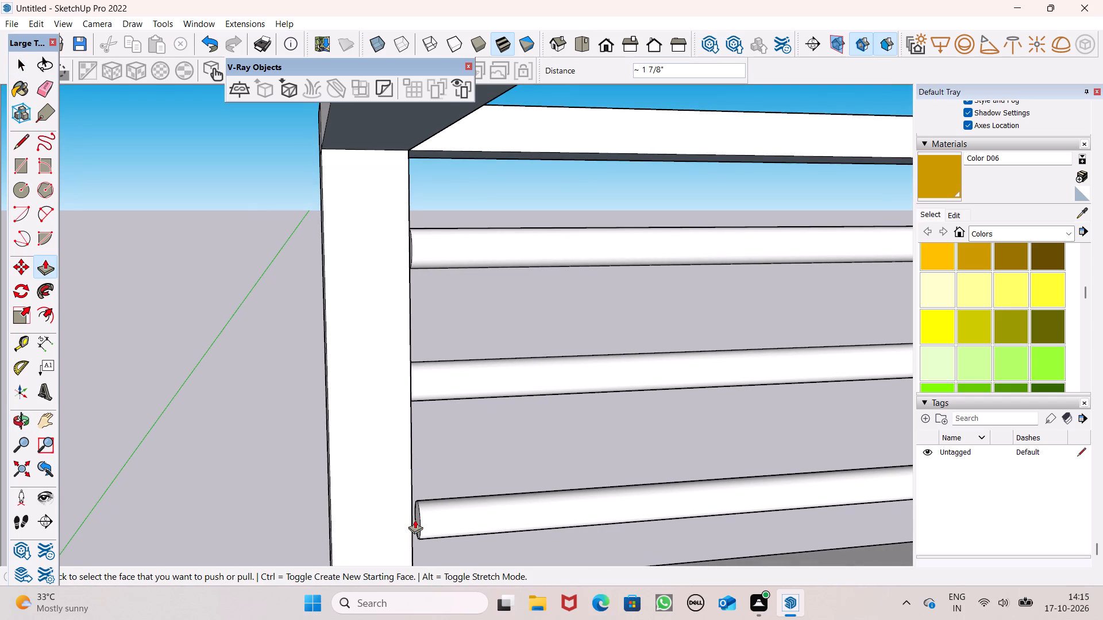
left_click_drag(418, 520, 405, 519)
Extend the end of the top round rail about 1/2" to meet the corner post.
middle_click_drag(511, 407, 475, 434)
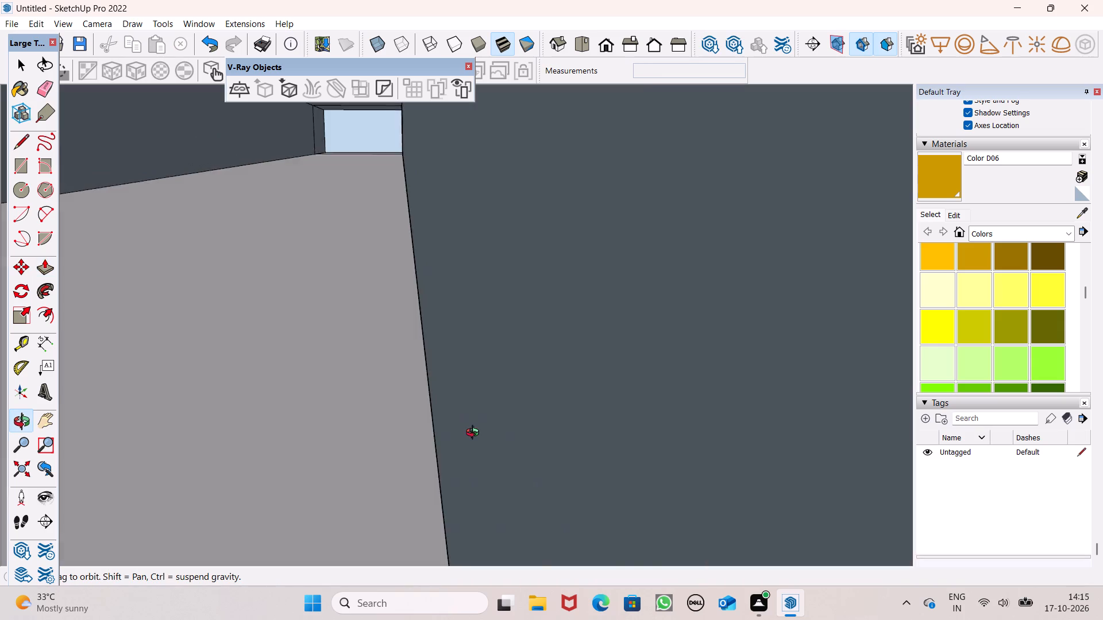
middle_click_drag(475, 434, 480, 394)
scroll(413, 281, "up", 7)
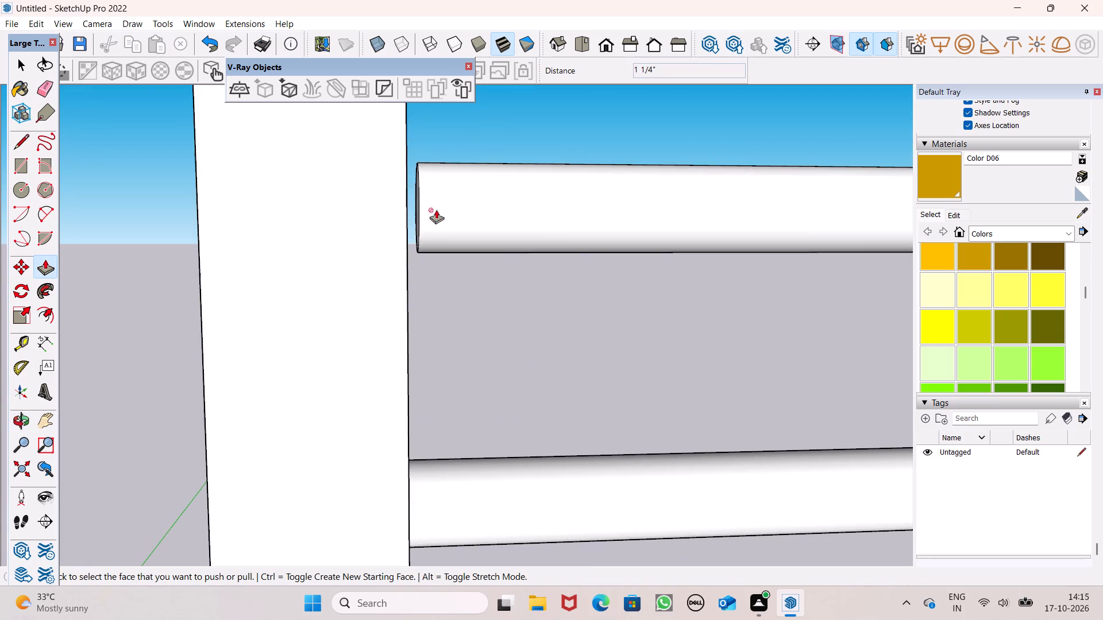
scroll(439, 198, "up", 4)
middle_click_drag(439, 205, 459, 221)
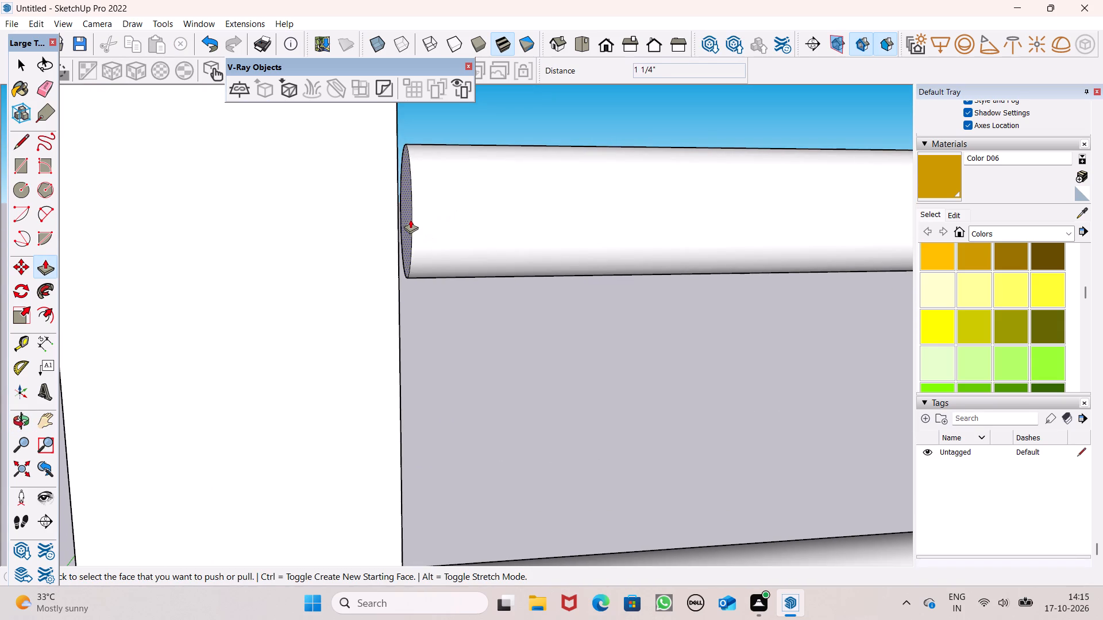
left_click_drag(410, 219, 395, 226)
scroll(479, 165, "down", 6)
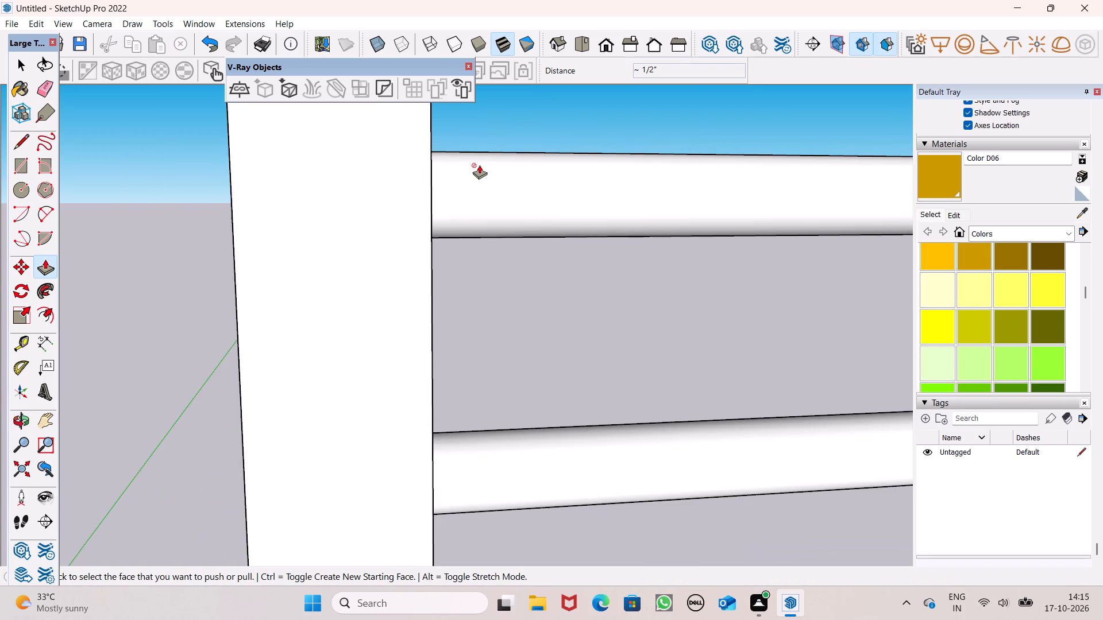
scroll(479, 164, "down", 5)
key("space")
scroll(479, 195, "down", 5)
key("space")
scroll(515, 178, "down", 6)
Draw a circle of about 1 1/2" radius on the corner post's terrace-side face, level with the top rail.
middle_click_drag(542, 201, 448, 271)
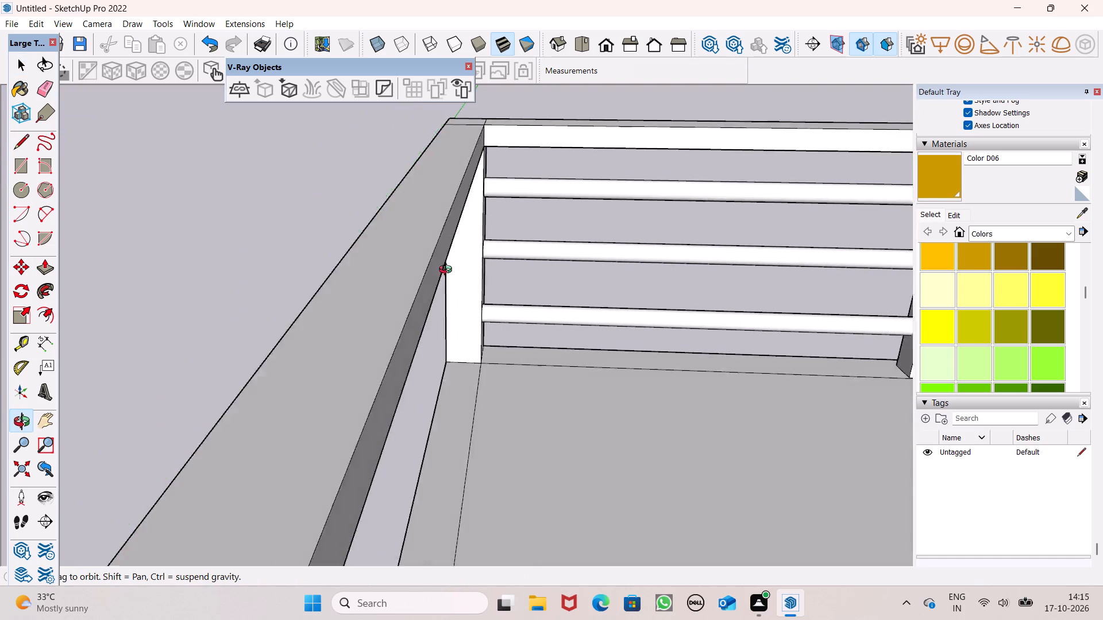
middle_click_drag(448, 271, 427, 255)
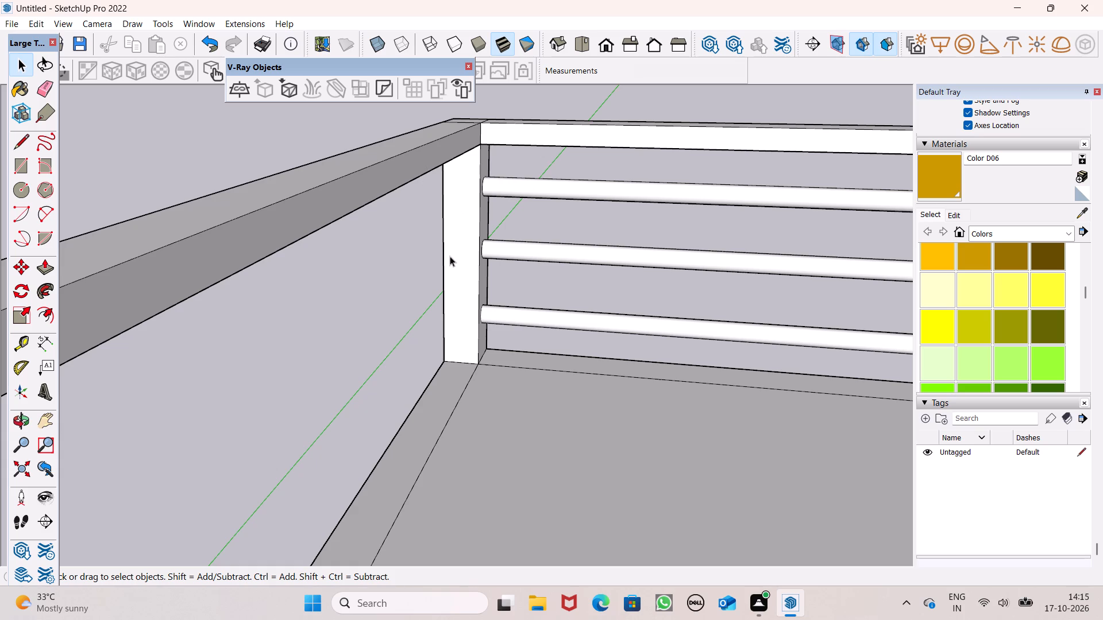
scroll(472, 235, "down", 2)
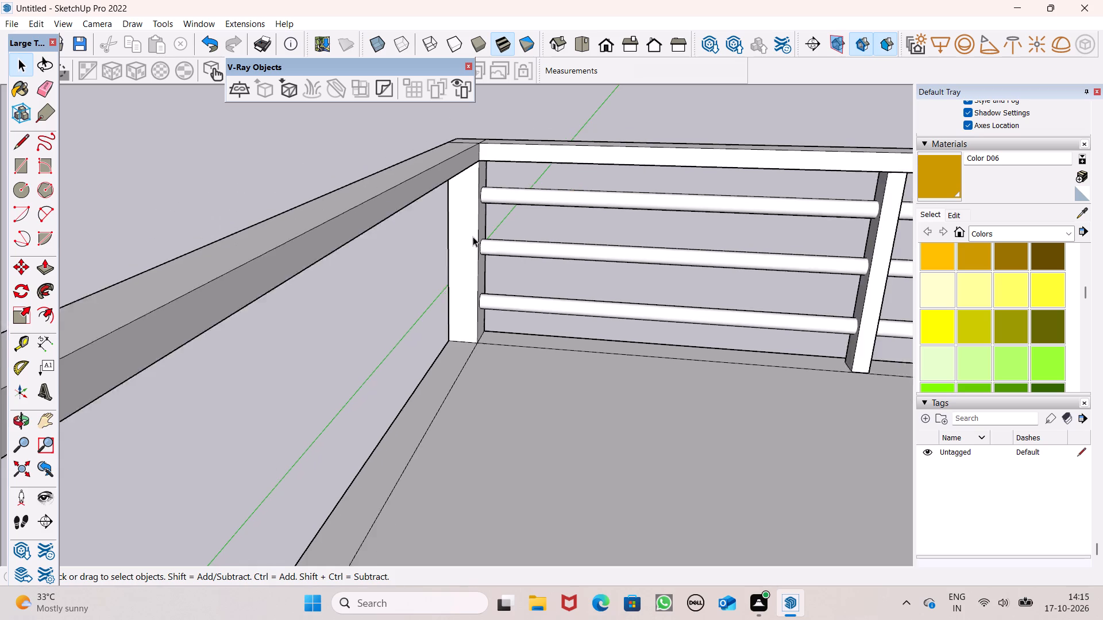
scroll(473, 237, "down", 1)
middle_click_drag(524, 260, 558, 232)
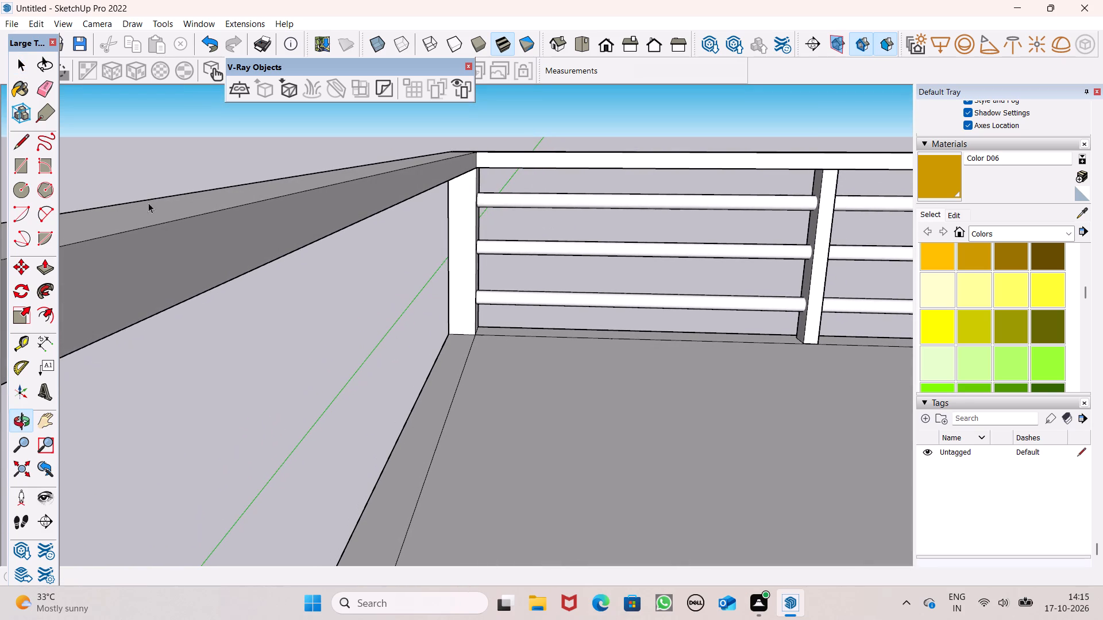
left_click(22, 185)
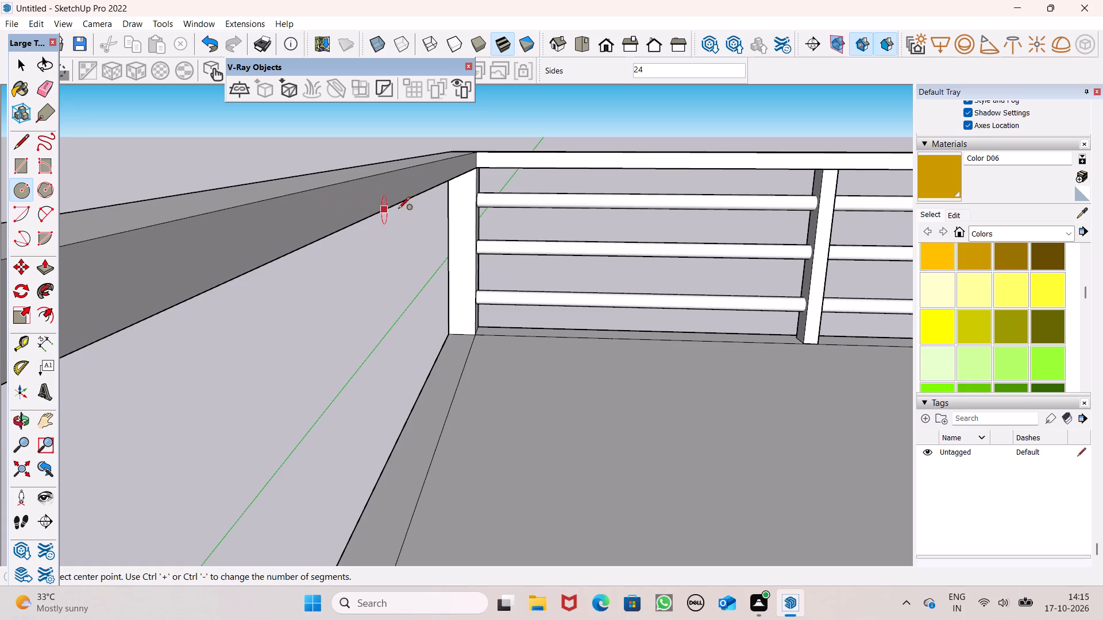
scroll(467, 220, "up", 7)
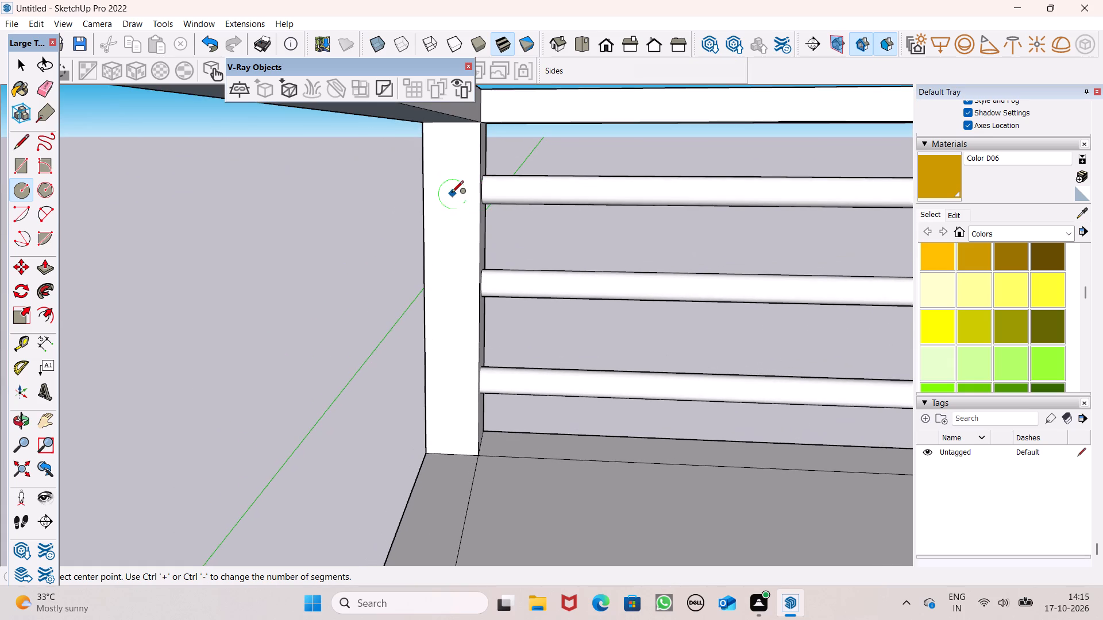
scroll(457, 187, "up", 2)
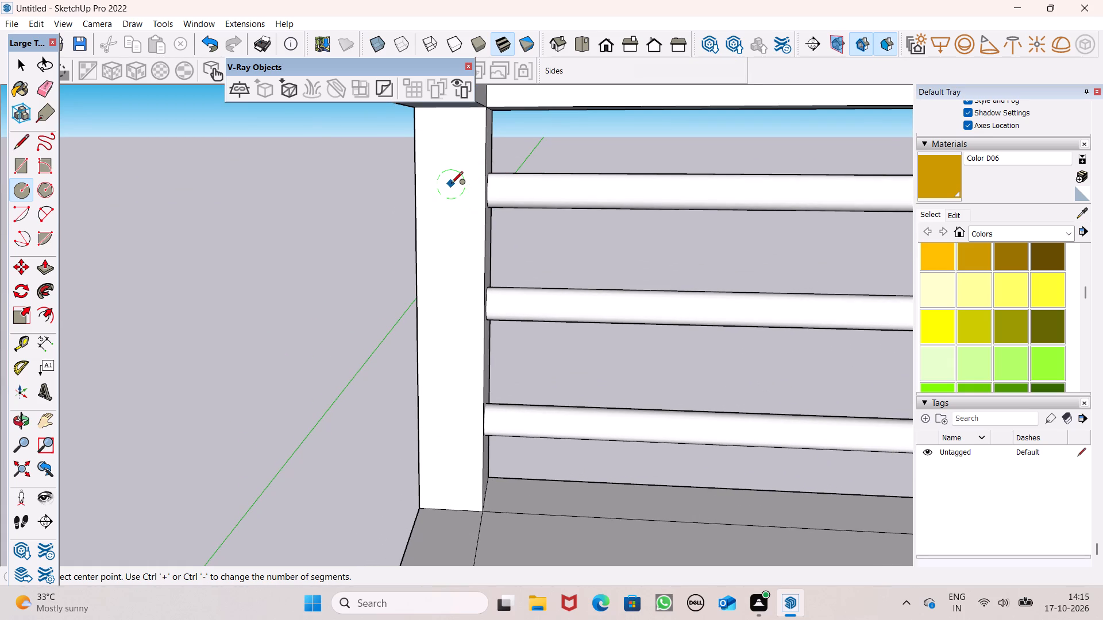
left_click_drag(451, 184, 459, 199)
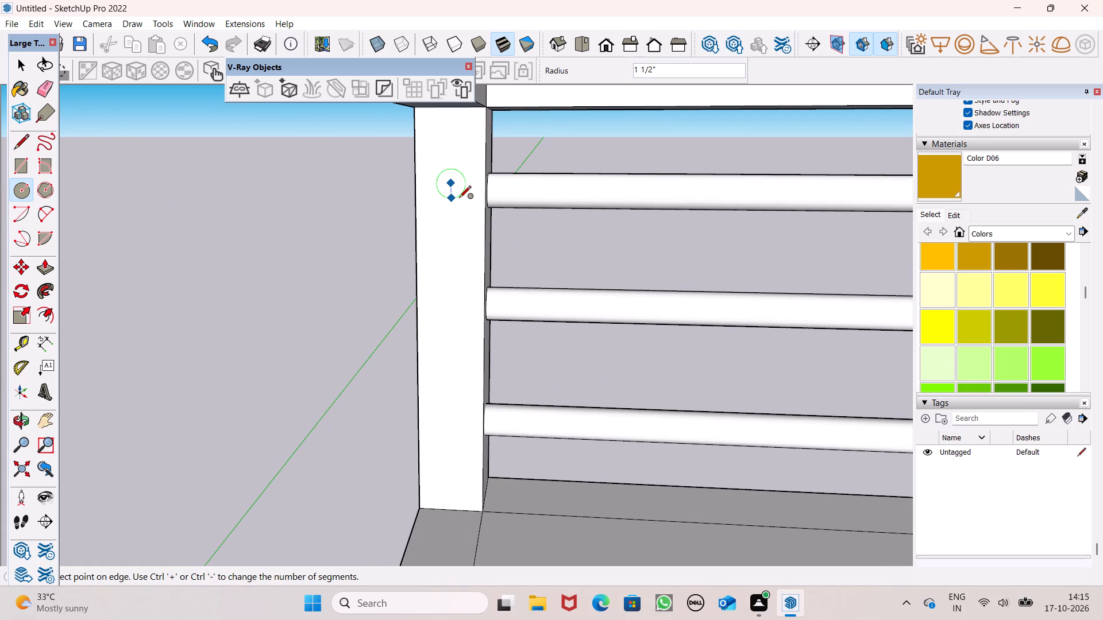
left_click_drag(459, 199, 460, 197)
left_click_drag(460, 197, 460, 196)
key("space")
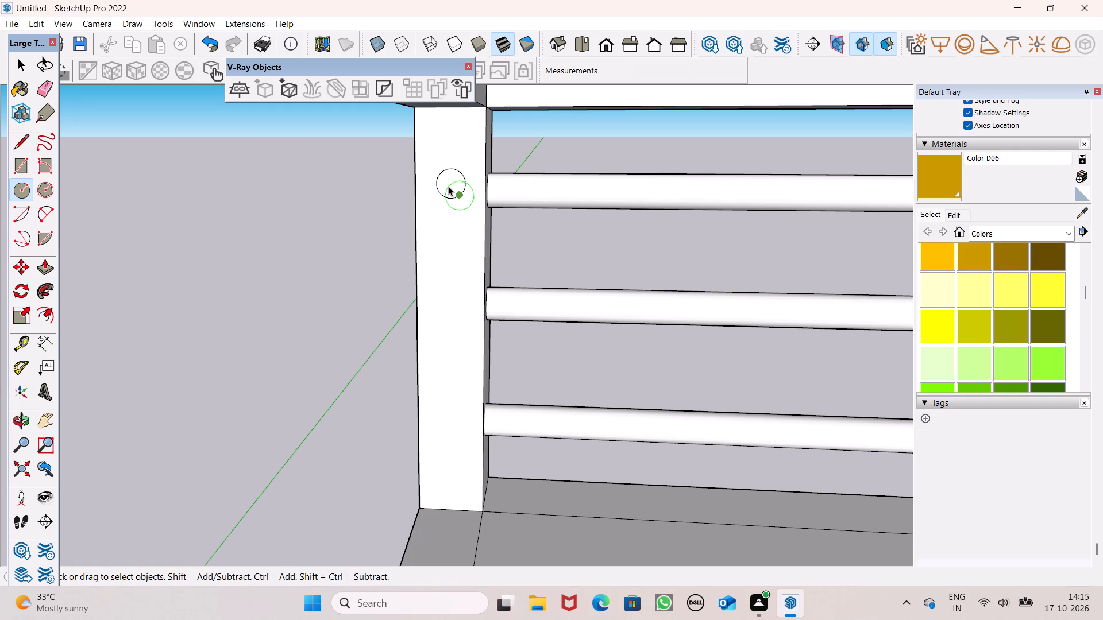
Move the circle sideways 5/16" to centre it across the corner post's face.
double_click(448, 186)
scroll(449, 180, "down", 1)
key("m")
key("Return")
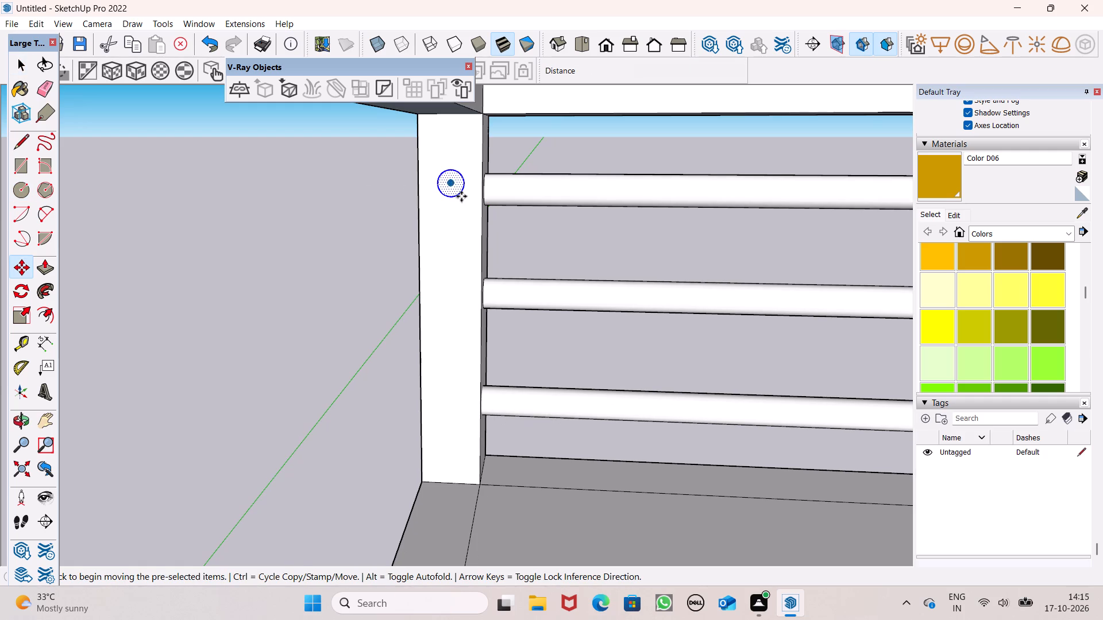
left_click(461, 199)
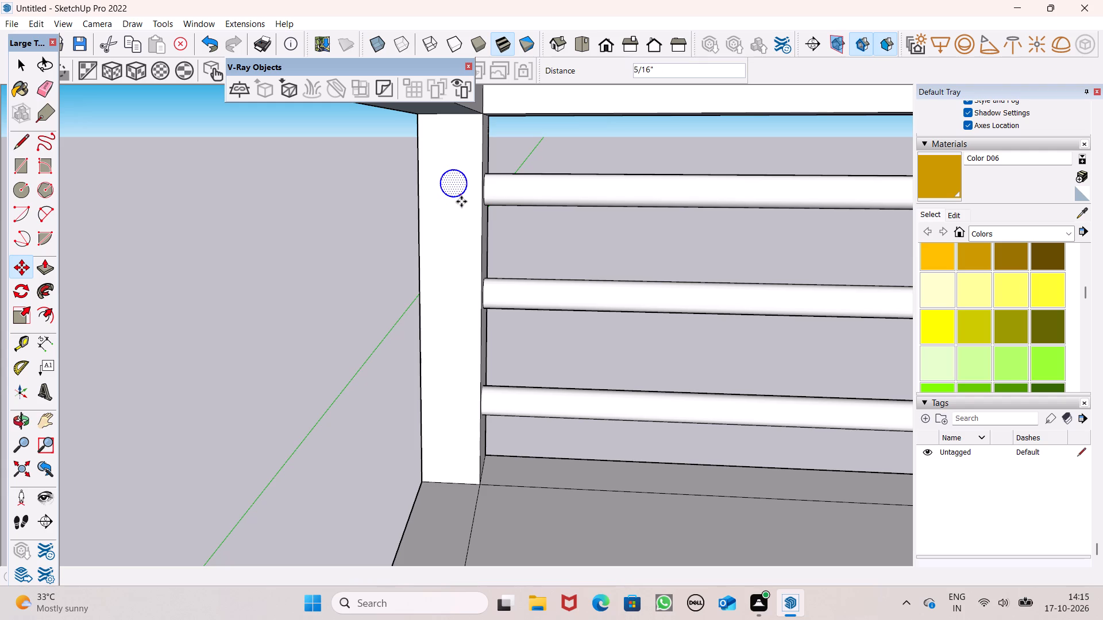
Copy the circle down the corner post level with the middle and bottom rails, spaced about 1' 5/16" and 1' 1 1/4".
left_click_drag(461, 200, 459, 302)
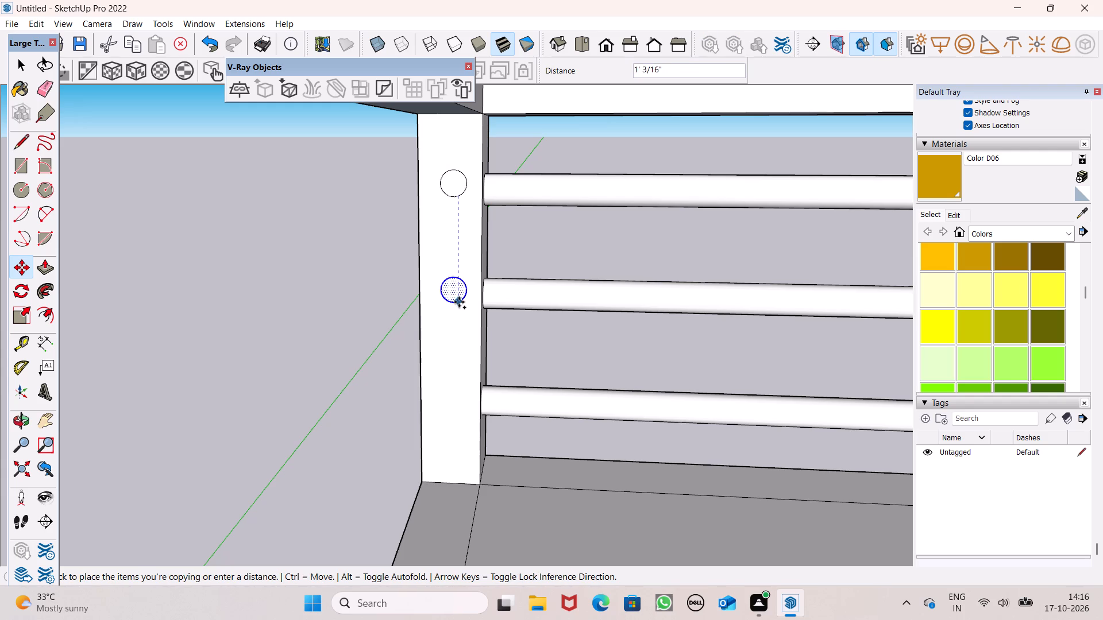
left_click_drag(459, 302, 458, 305)
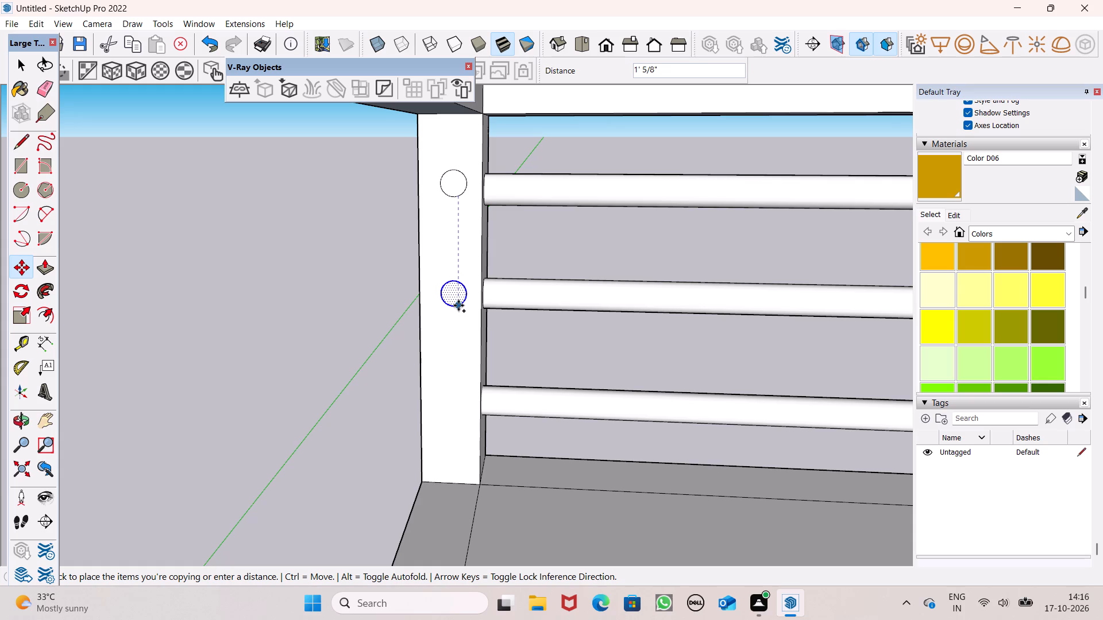
left_click_drag(458, 305, 460, 303)
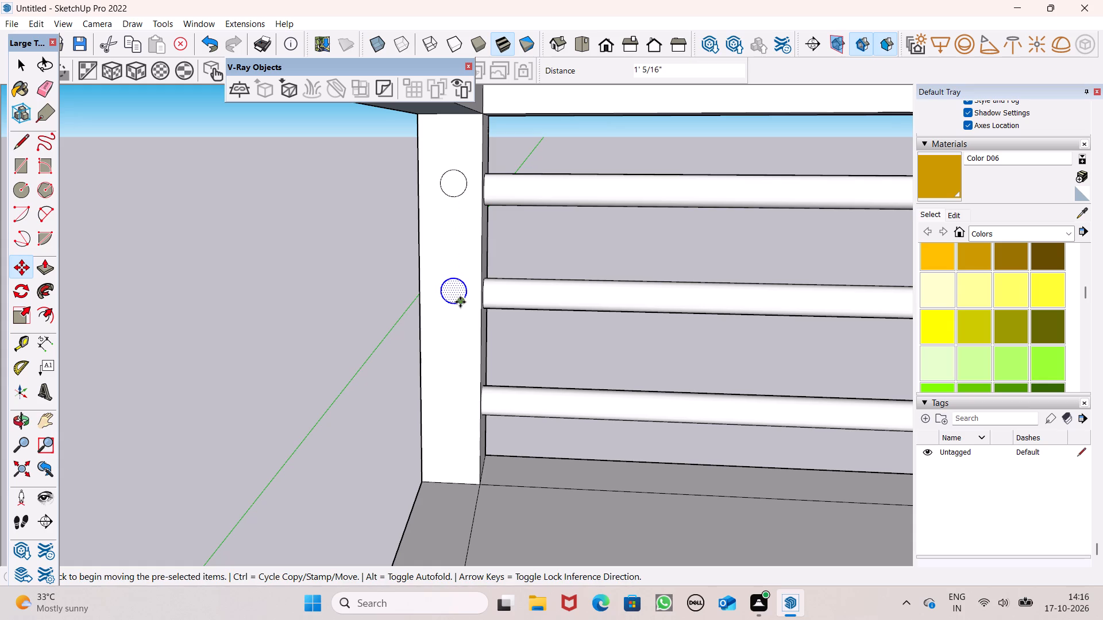
left_click_drag(460, 302, 454, 408)
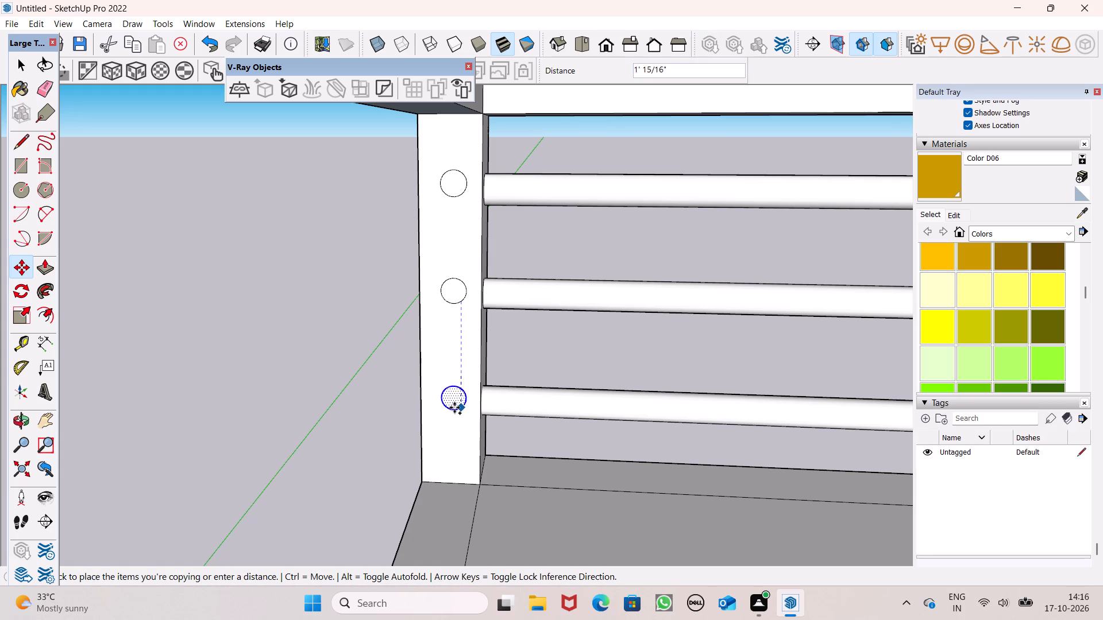
left_click_drag(454, 408, 460, 409)
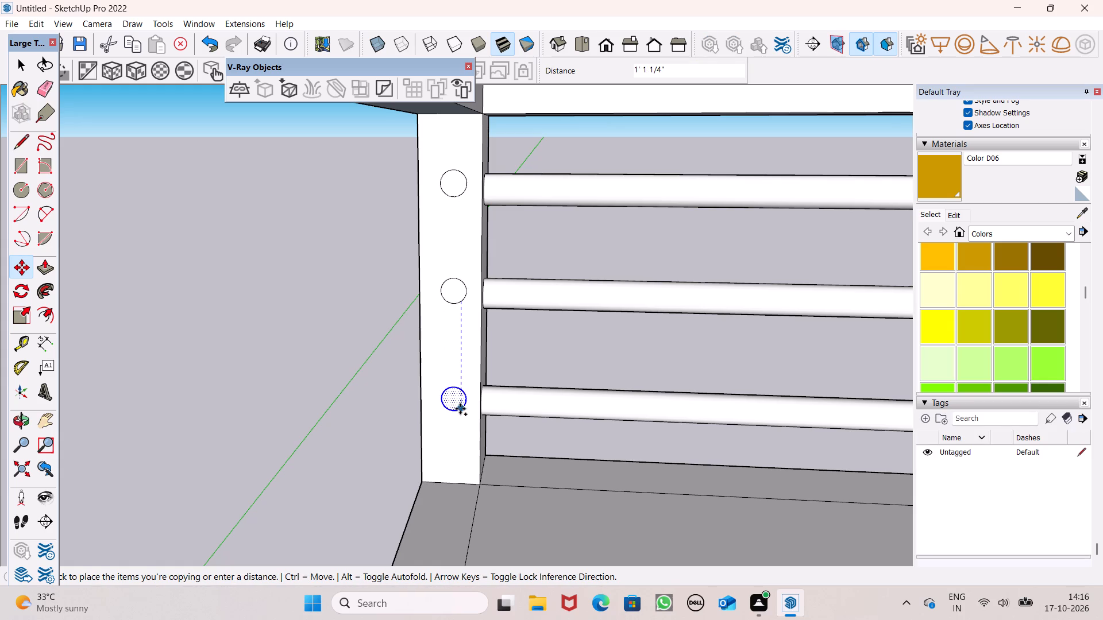
left_click_drag(460, 409, 461, 409)
key("space")
key("space")
left_click(392, 227)
Extrude the corner post's three circles along the adjoining side: top about 11' 4", middle about 11' 2", bottom about 10' 4".
scroll(385, 200, "down", 2)
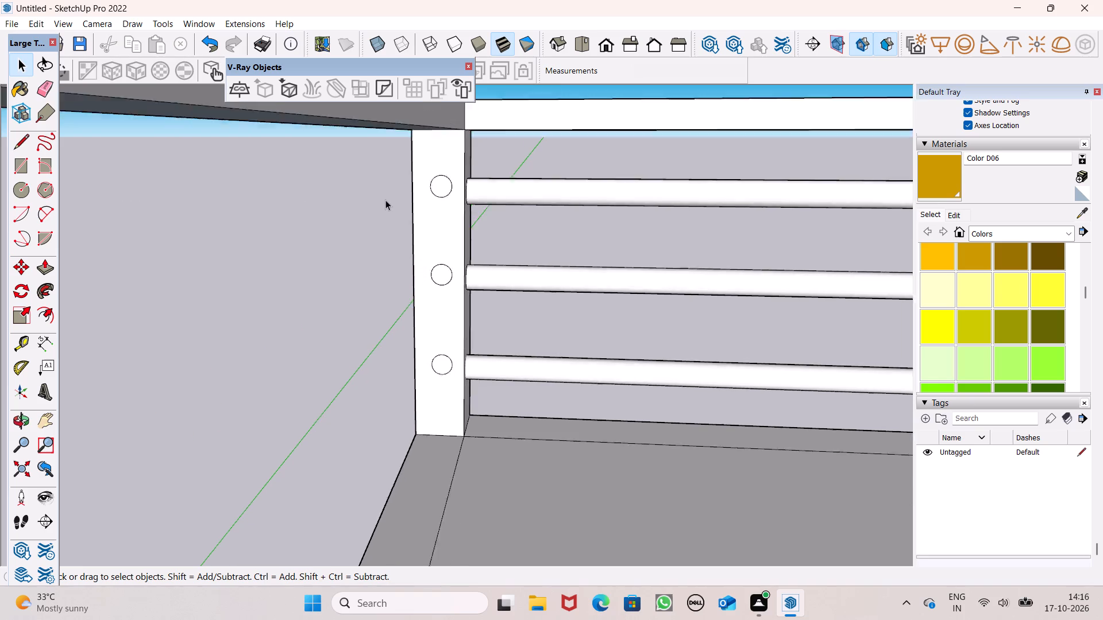
scroll(385, 200, "down", 3)
scroll(508, 211, "down", 3)
middle_click_drag(511, 247, 518, 237)
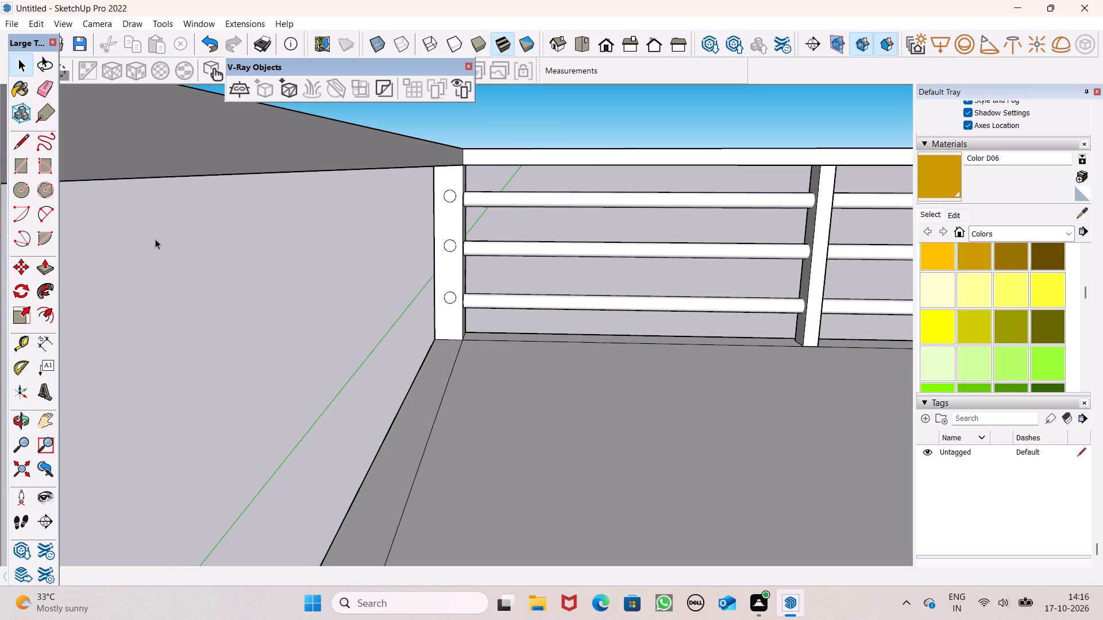
left_click(43, 278)
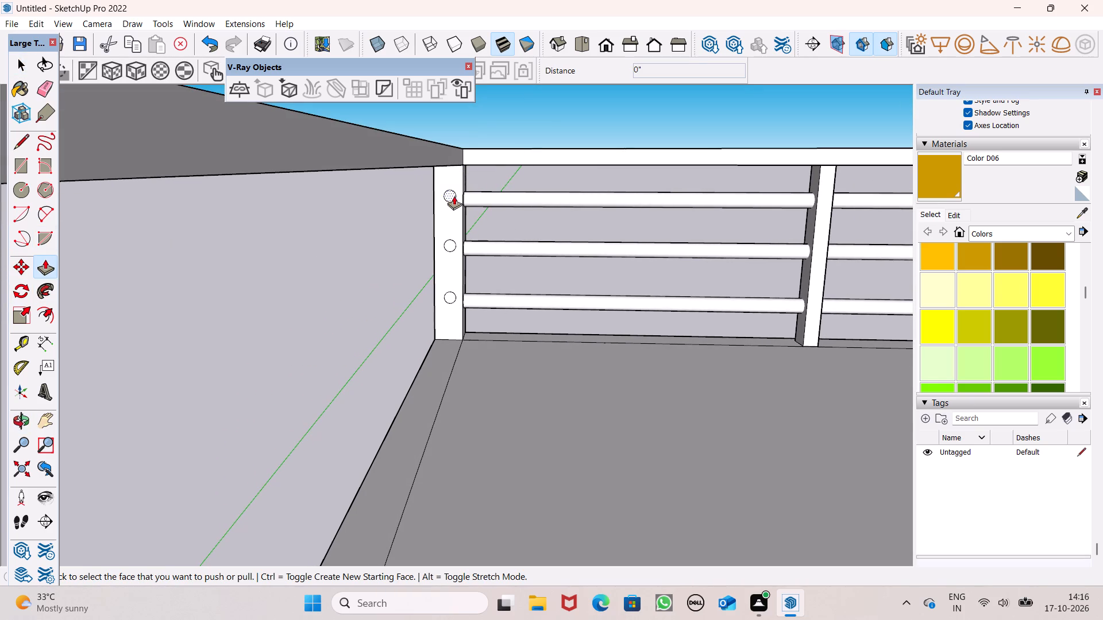
left_click_drag(449, 192, 309, 313)
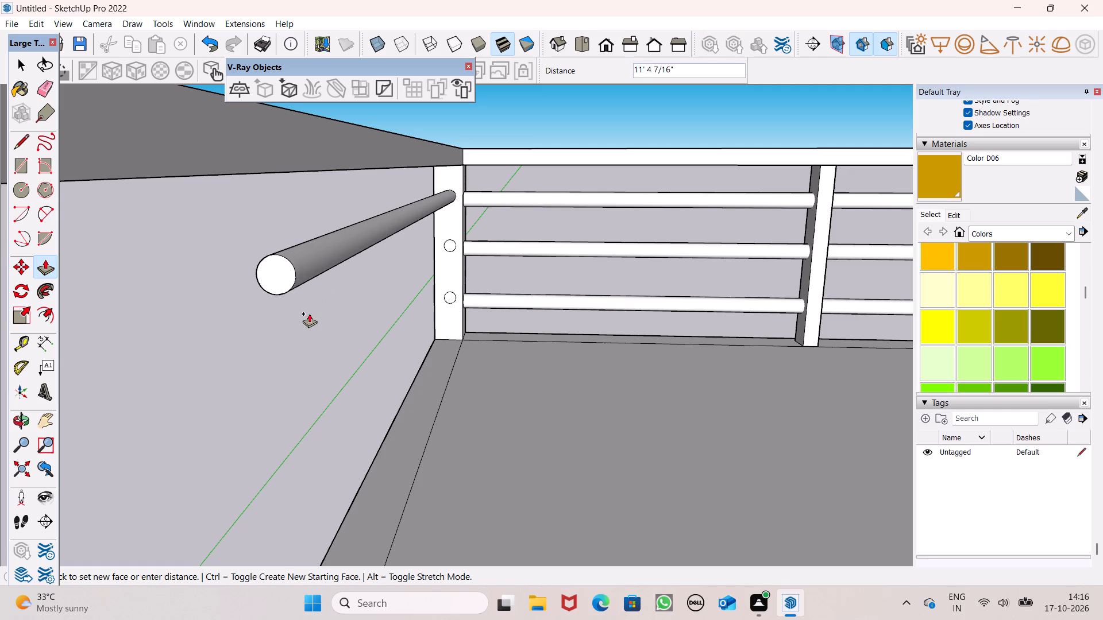
left_click_drag(309, 313, 306, 314)
left_click_drag(449, 246, 449, 262)
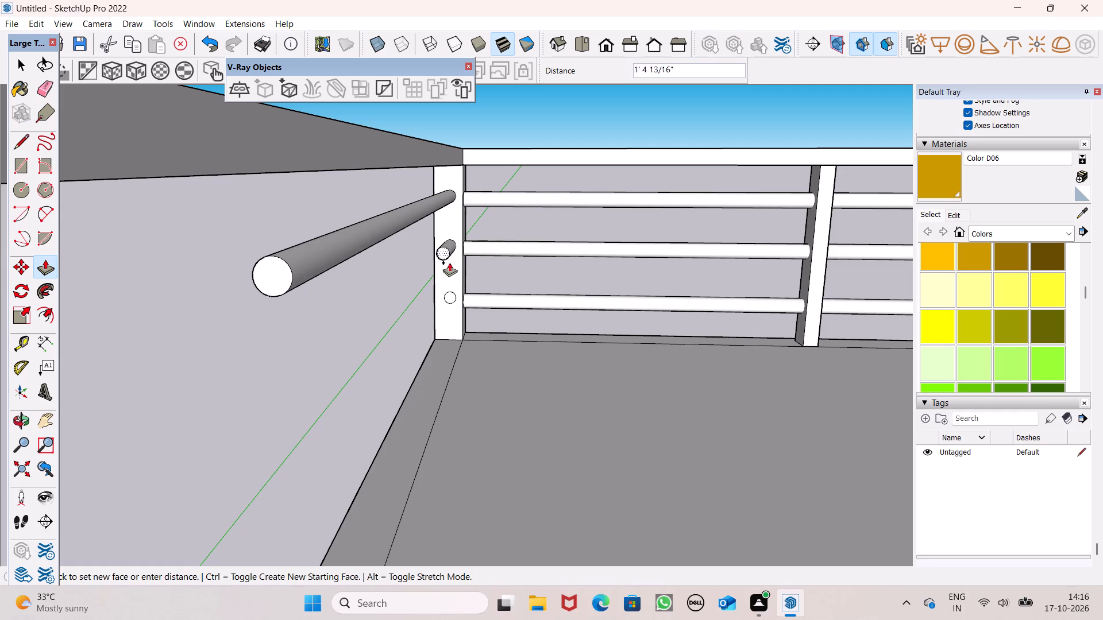
left_click_drag(449, 262, 298, 432)
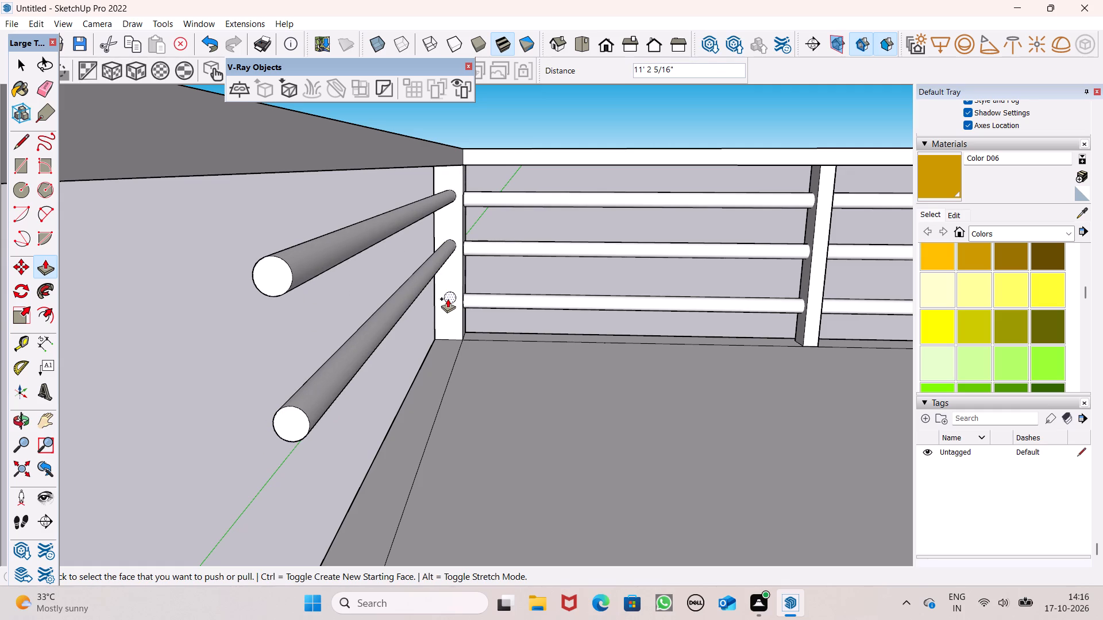
left_click_drag(449, 297, 341, 525)
Extend the free end of the new top side rail by about 10' 3" along the terrace edge.
scroll(521, 288, "down", 5)
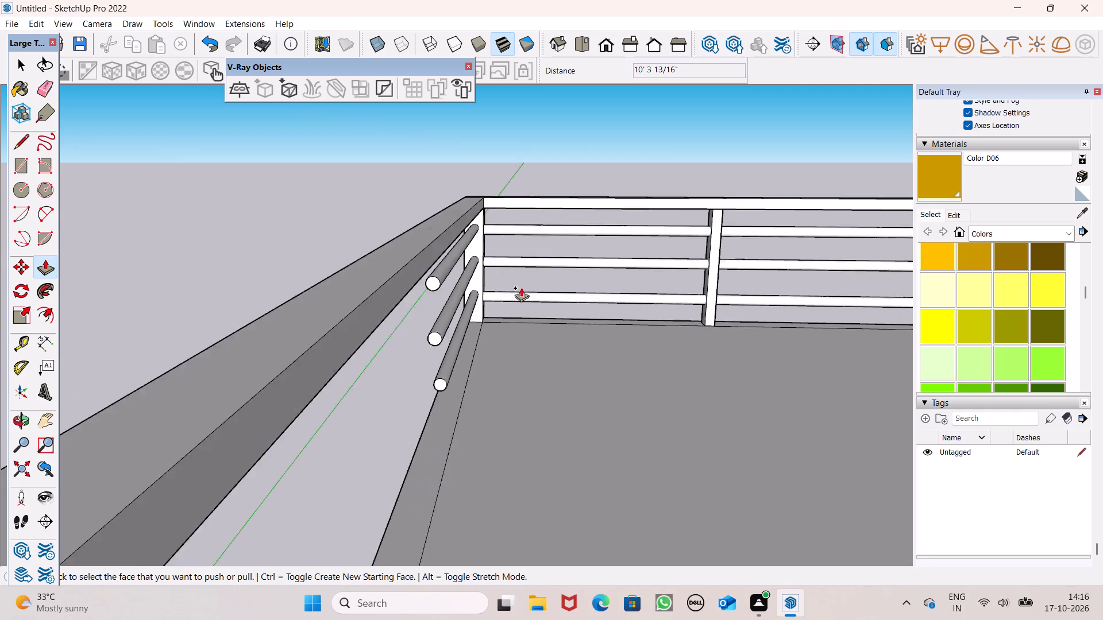
scroll(521, 288, "down", 3)
middle_click_drag(439, 375, 633, 336)
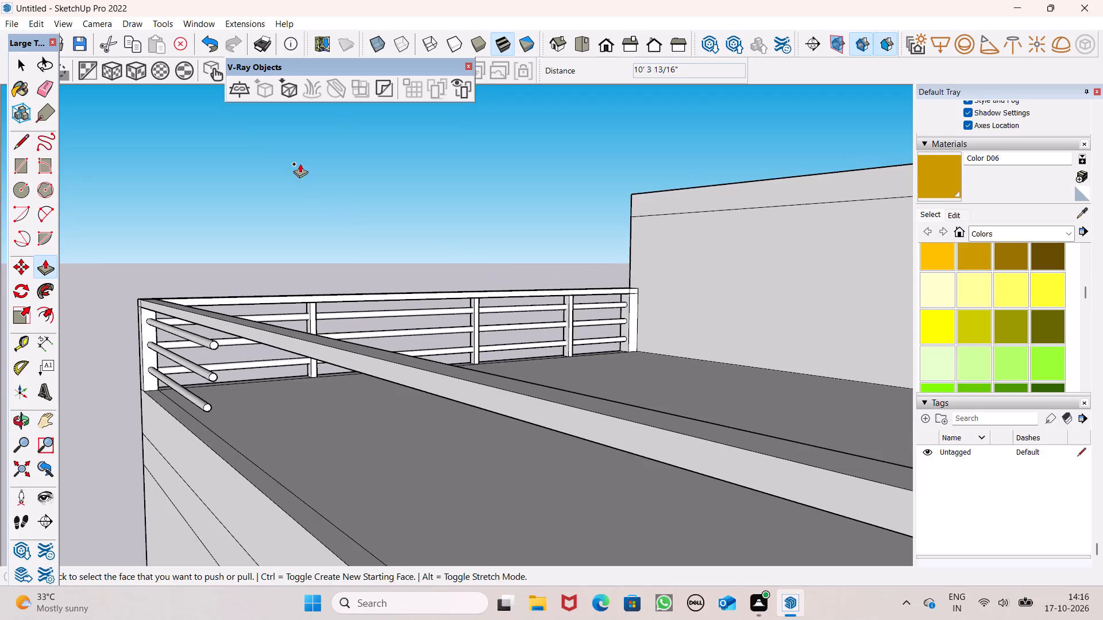
scroll(303, 152, "down", 5)
scroll(376, 188, "down", 5)
middle_click_drag(496, 290, 662, 282)
scroll(674, 273, "down", 5)
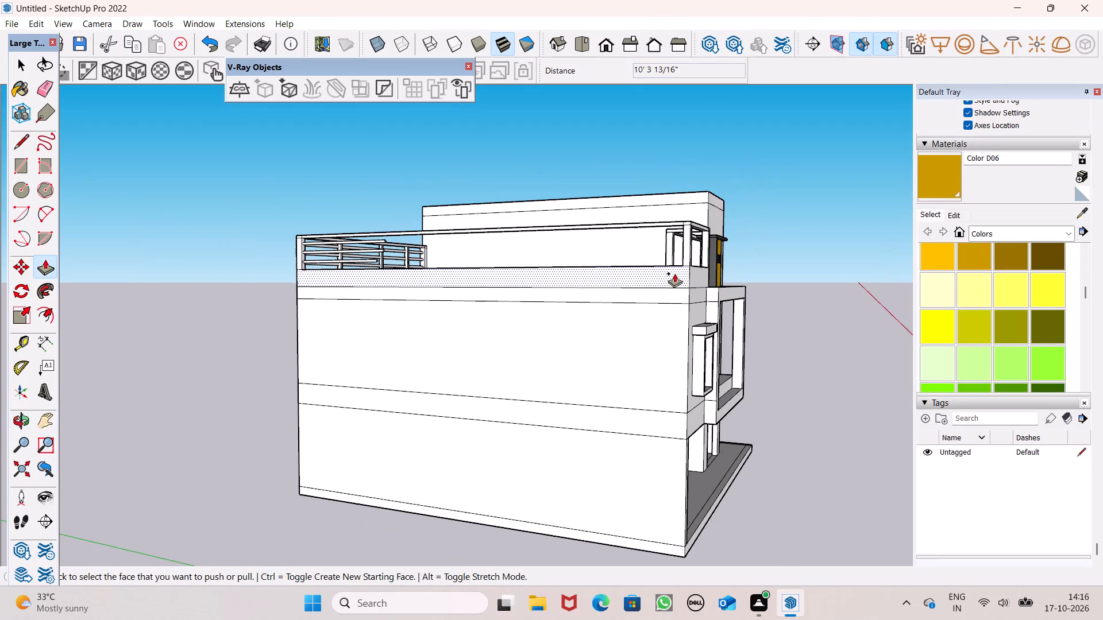
scroll(403, 200, "down", 4)
middle_click_drag(421, 233, 427, 293)
scroll(407, 254, "up", 6)
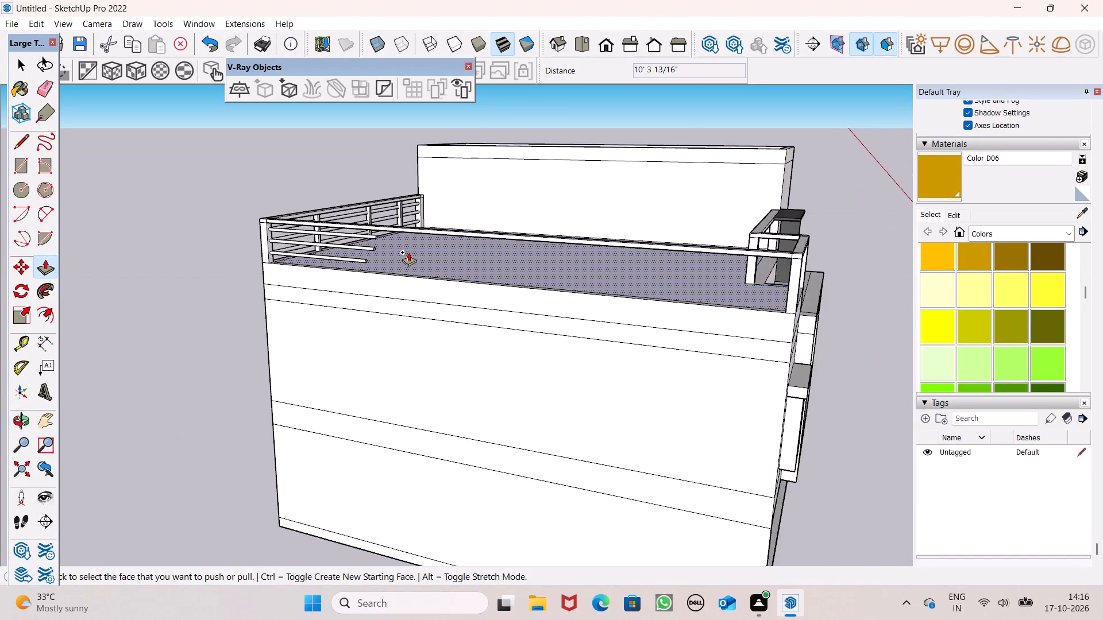
scroll(408, 252, "up", 6)
scroll(363, 226, "up", 5)
scroll(354, 207, "down", 4)
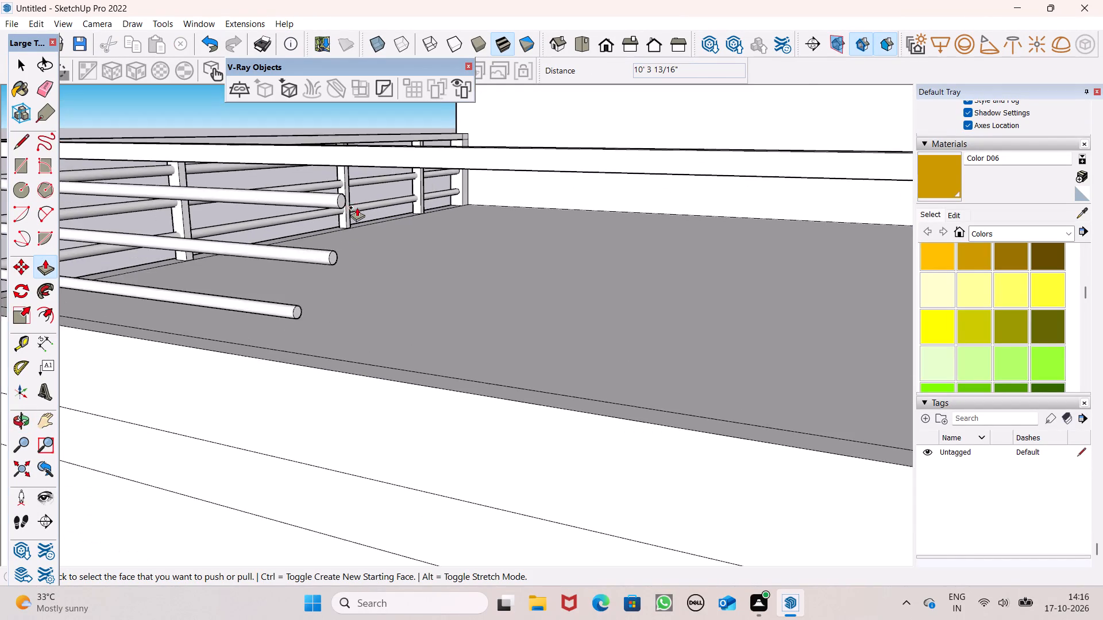
left_click_drag(346, 203, 863, 296)
Extend the middle side rail by about 12' 1/2" and the bottom side rail by about 15' 6 1/2".
scroll(350, 185, "down", 1)
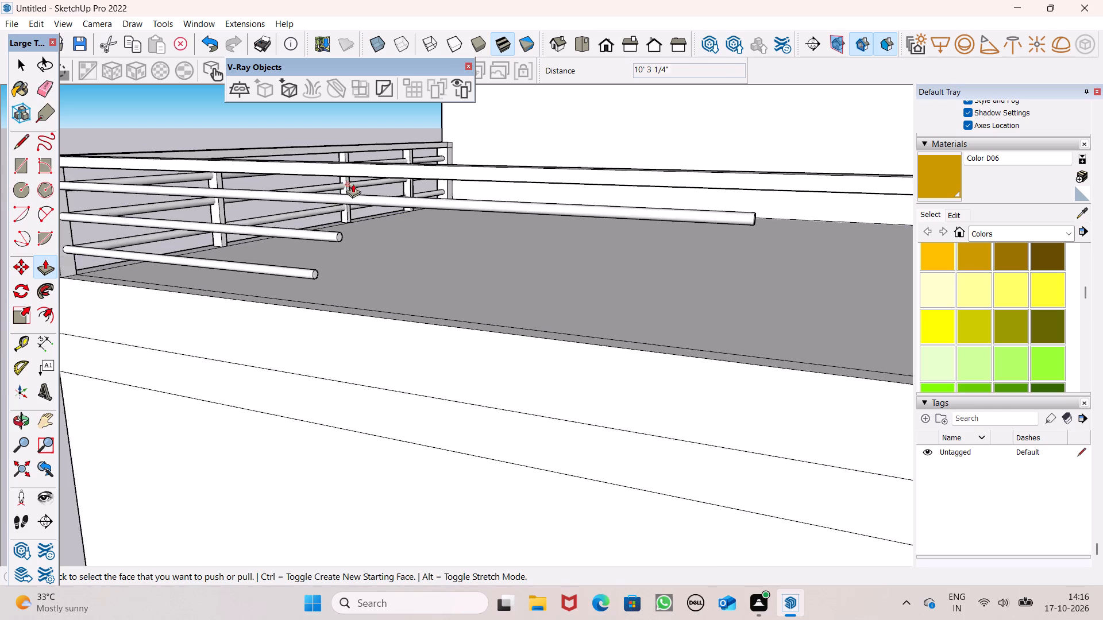
scroll(353, 184, "down", 3)
scroll(353, 228, "up", 5)
left_click_drag(334, 204, 497, 243)
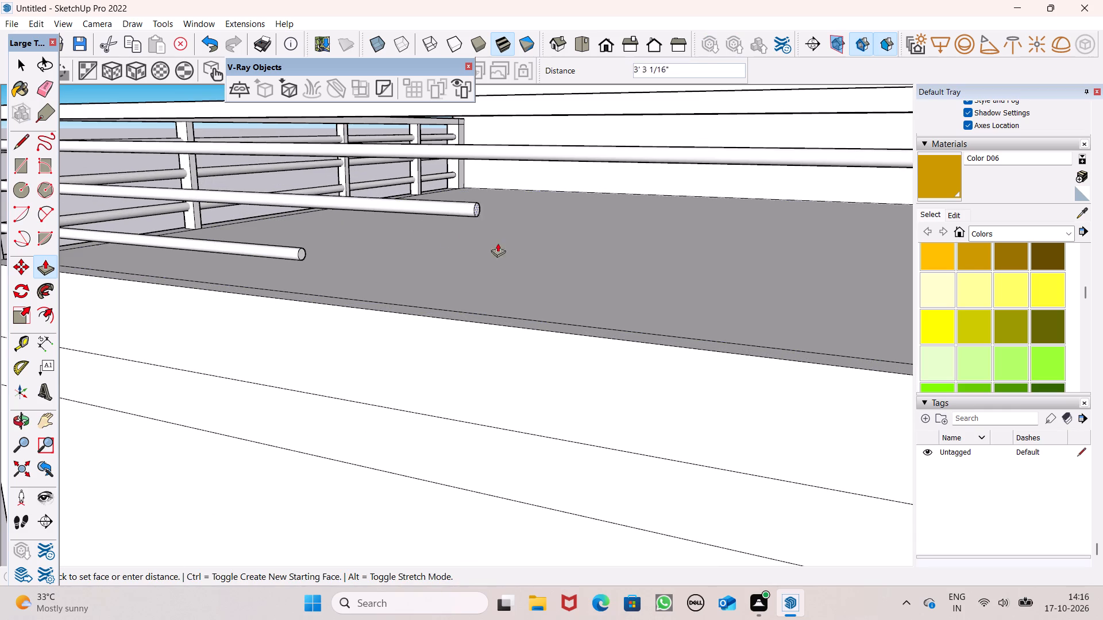
left_click_drag(497, 243, 975, 316)
scroll(236, 183, "down", 5)
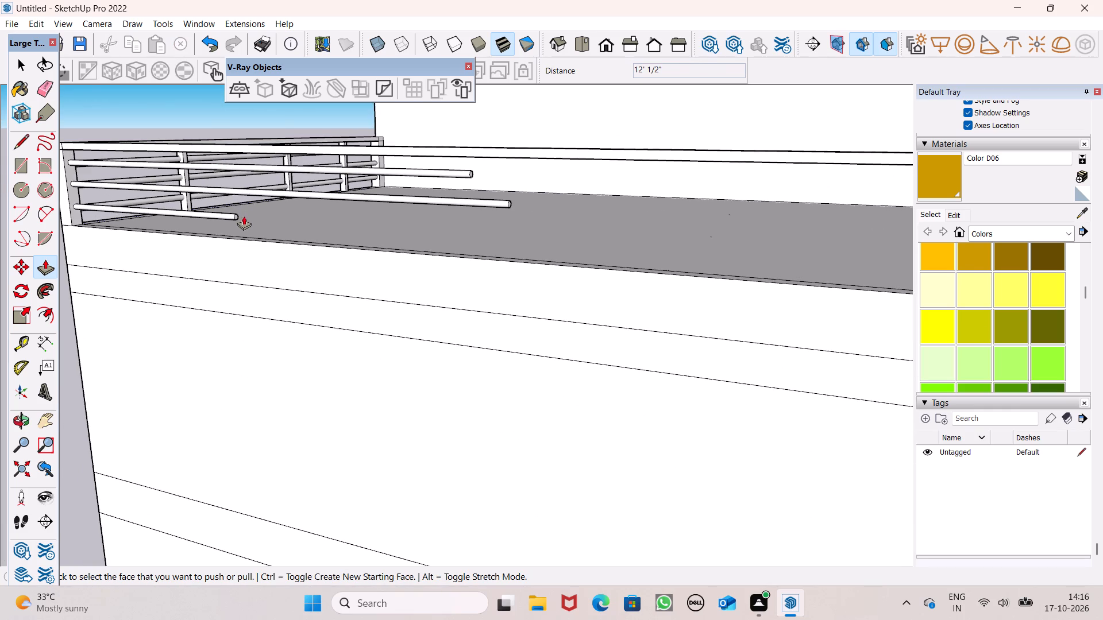
middle_click_drag(236, 219, 216, 228)
scroll(226, 226, "up", 4)
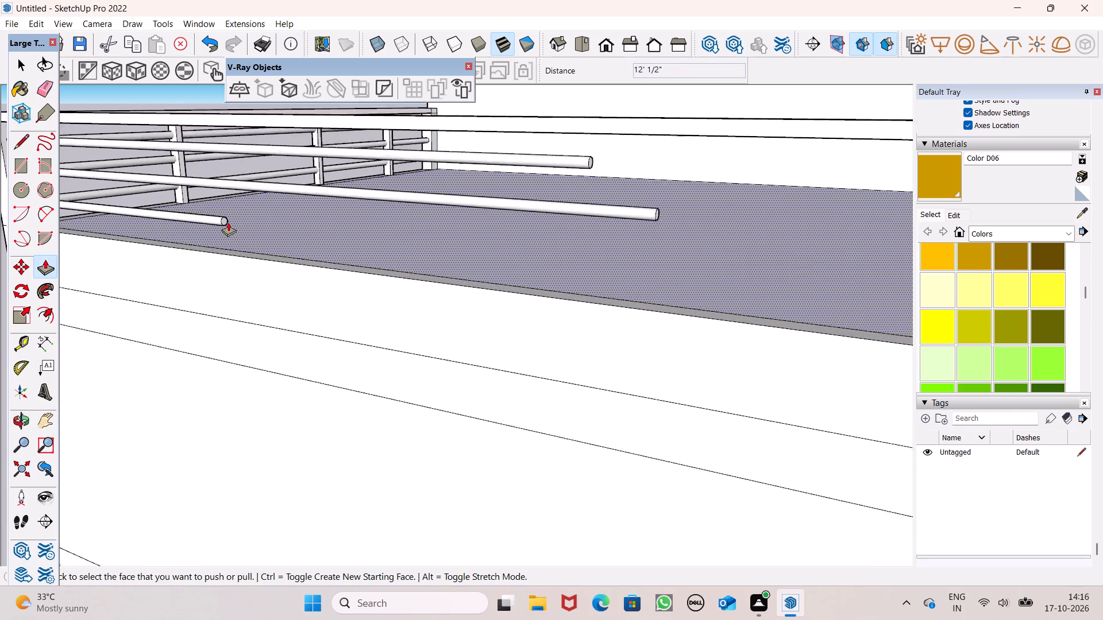
scroll(228, 222, "up", 2)
left_click_drag(225, 219, 930, 360)
Extend the top side rail by about 7' 7" more and the middle side rail by about 7' 3" more.
scroll(230, 210, "down", 2)
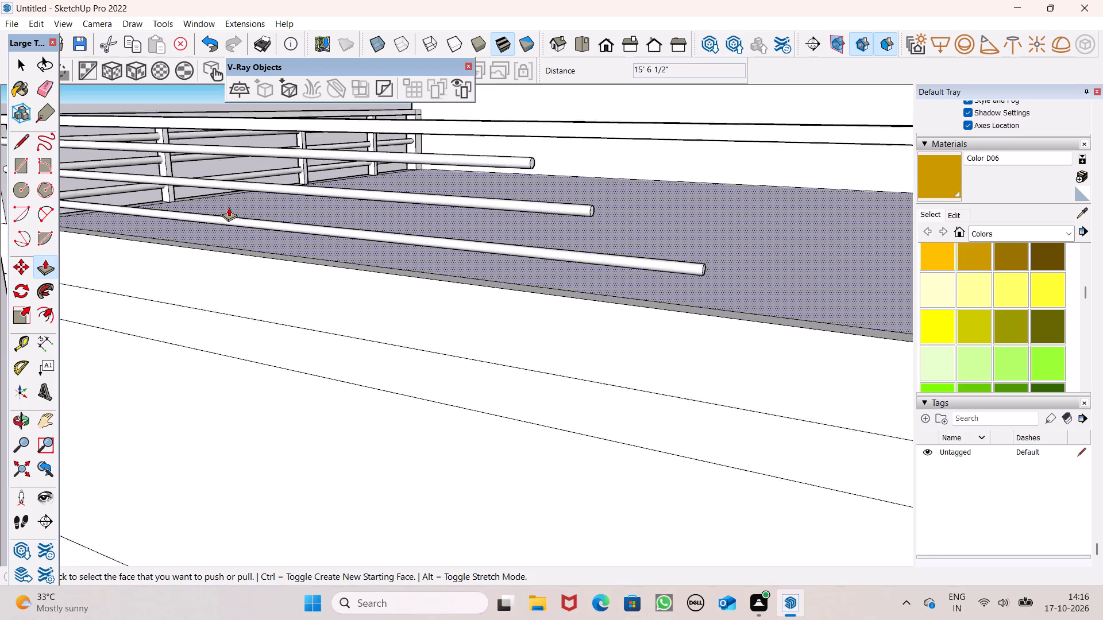
scroll(229, 207, "down", 4)
scroll(440, 245, "down", 1)
scroll(410, 211, "up", 5)
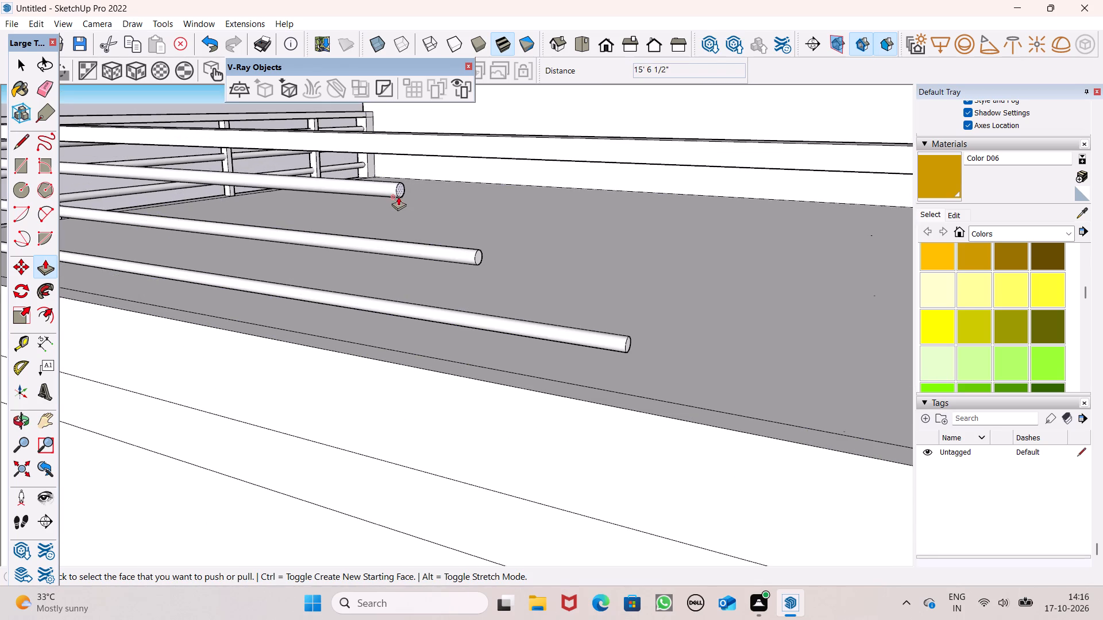
left_click_drag(399, 190, 889, 332)
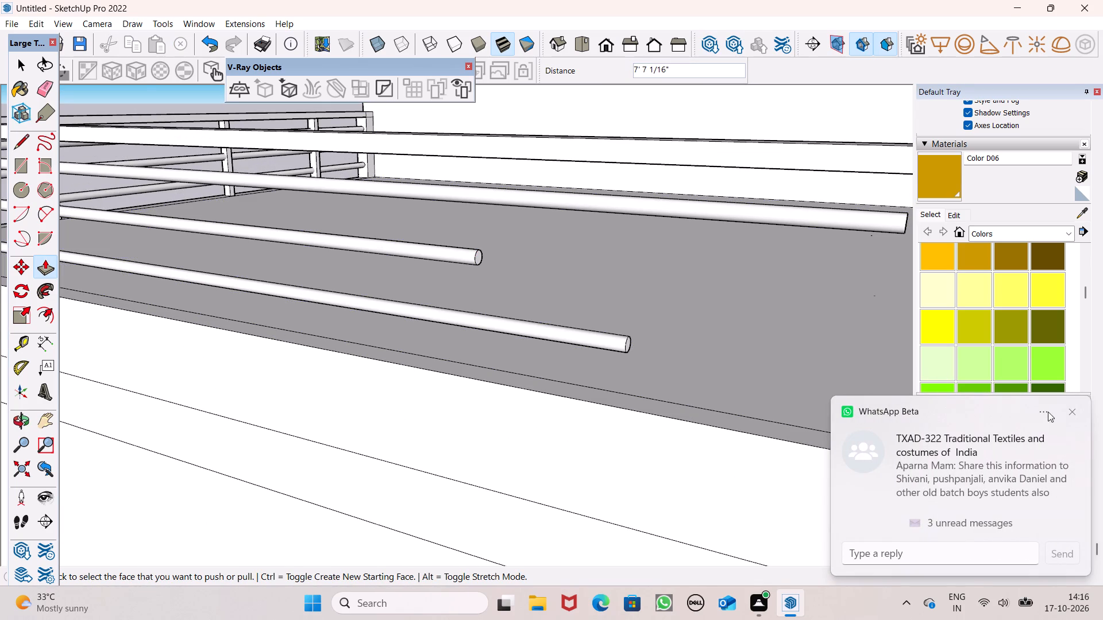
left_click(1072, 413)
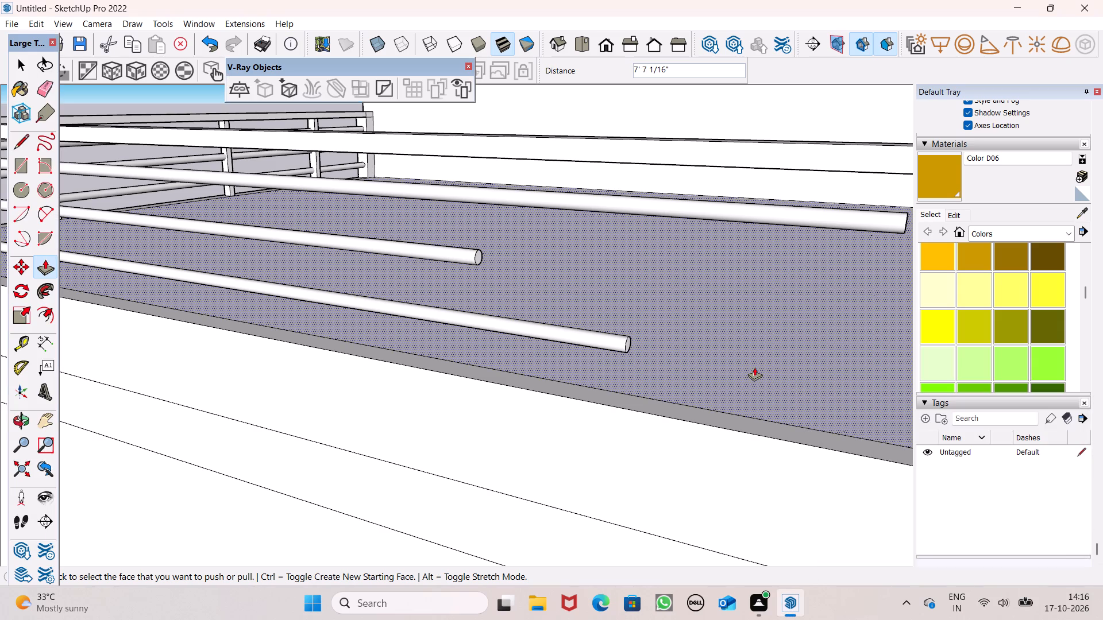
left_click_drag(477, 259, 577, 294)
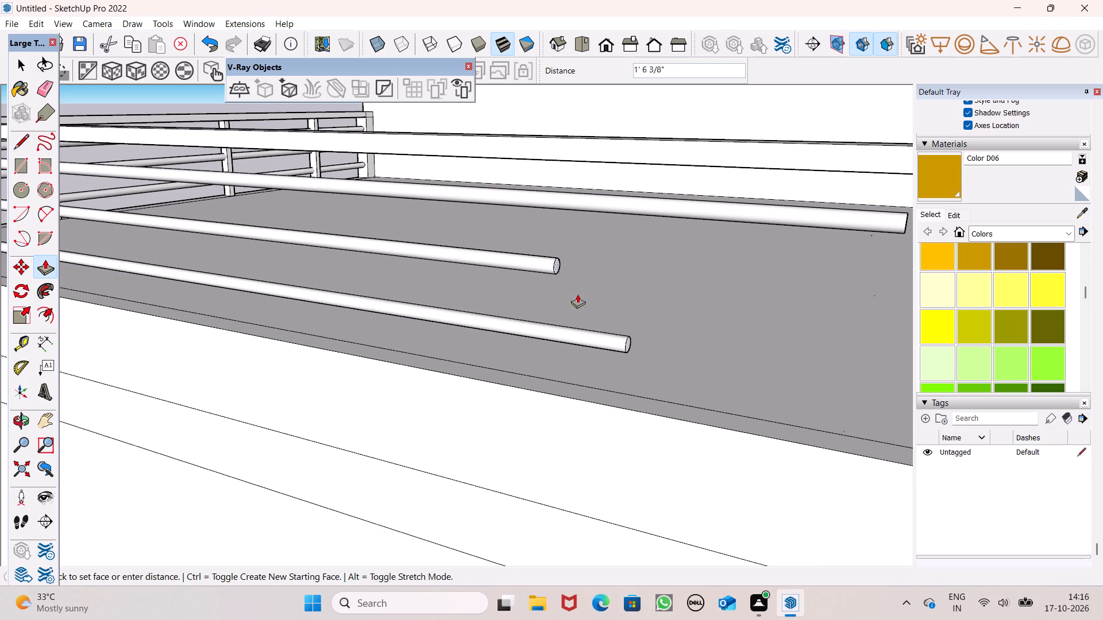
left_click_drag(577, 294, 946, 355)
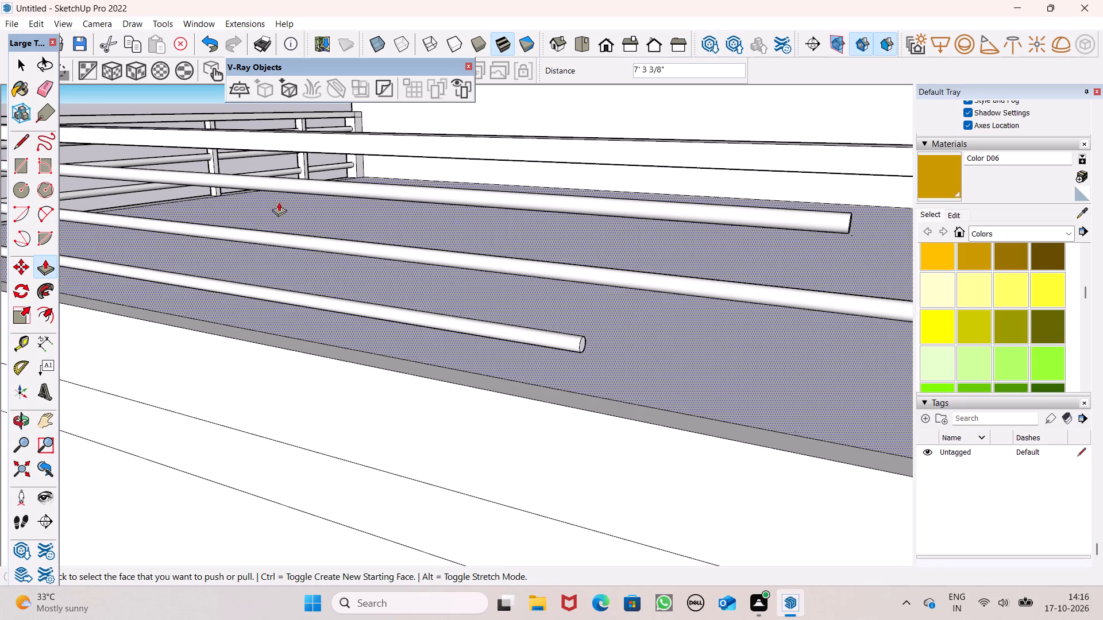
Extend the free end of the bottom side rail by about 7' 4" more along the terrace edge.
scroll(307, 150, "down", 3)
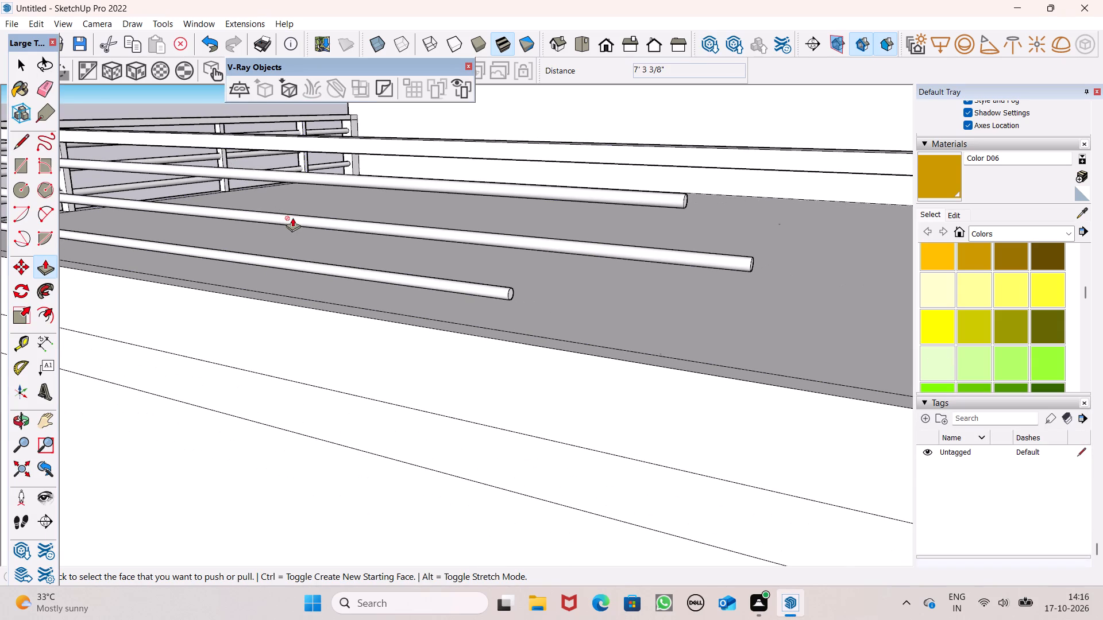
scroll(368, 220, "down", 3)
scroll(502, 209, "down", 2)
scroll(523, 254, "up", 3)
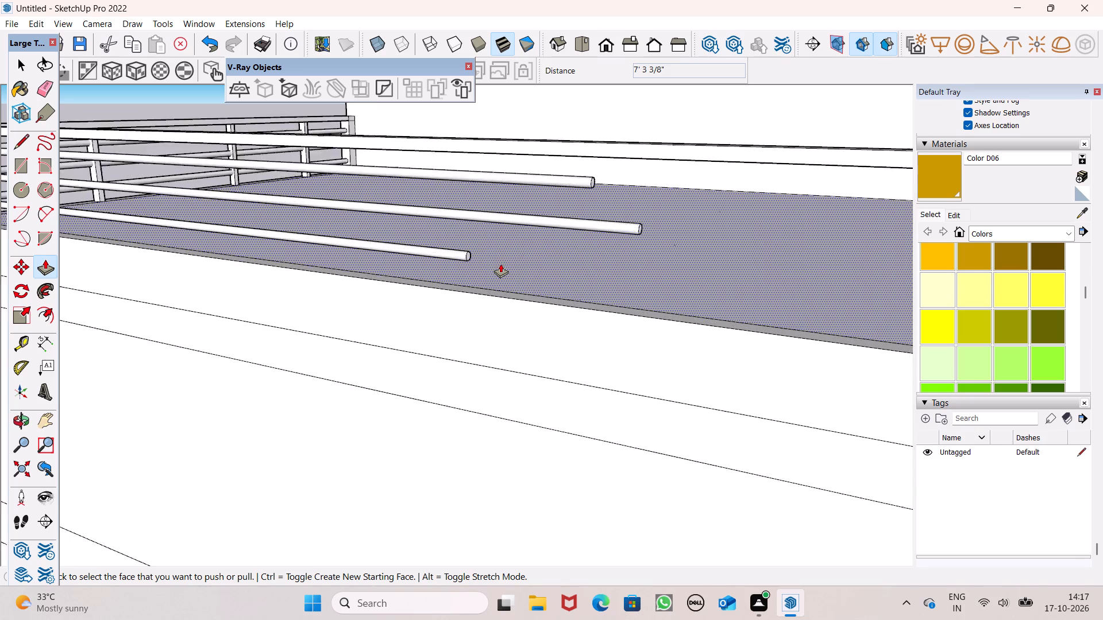
scroll(500, 263, "up", 3)
left_click_drag(456, 253, 842, 314)
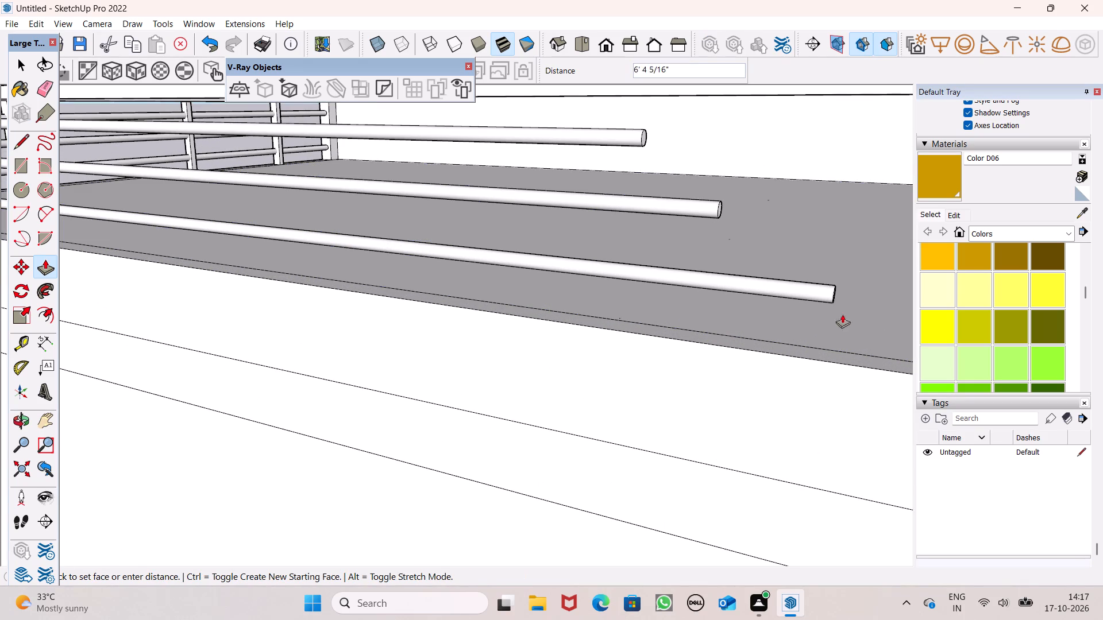
left_click_drag(842, 314, 909, 330)
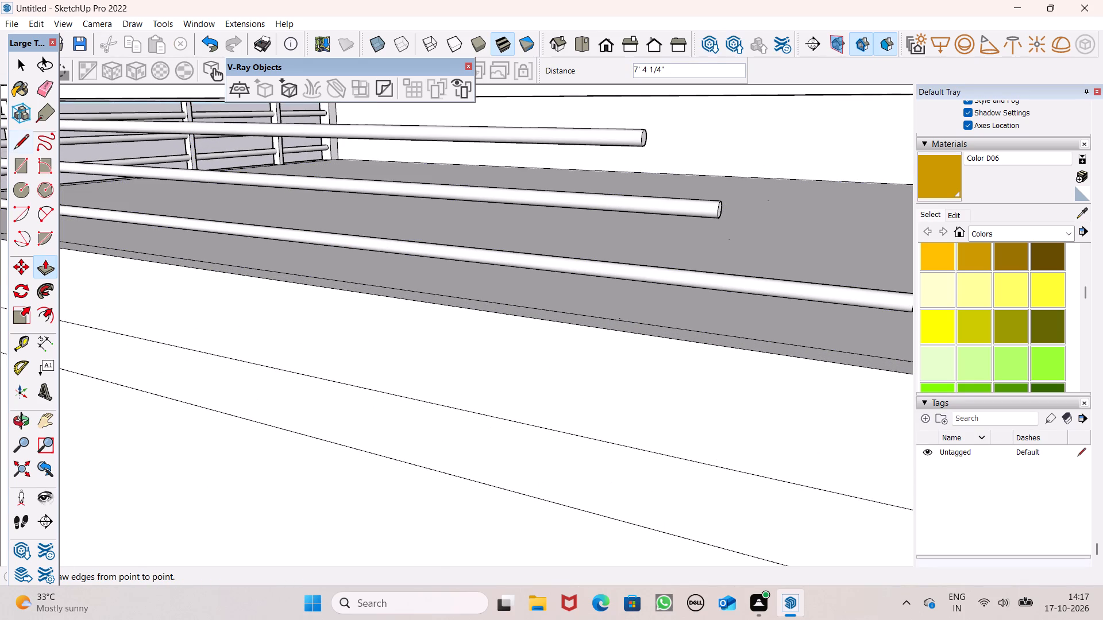
Extend the side rails toward the far corner post: top about 13' 9", middle about 13' 4", bottom about 10' 5".
scroll(499, 123, "down", 6)
middle_click_drag(748, 176, 750, 185)
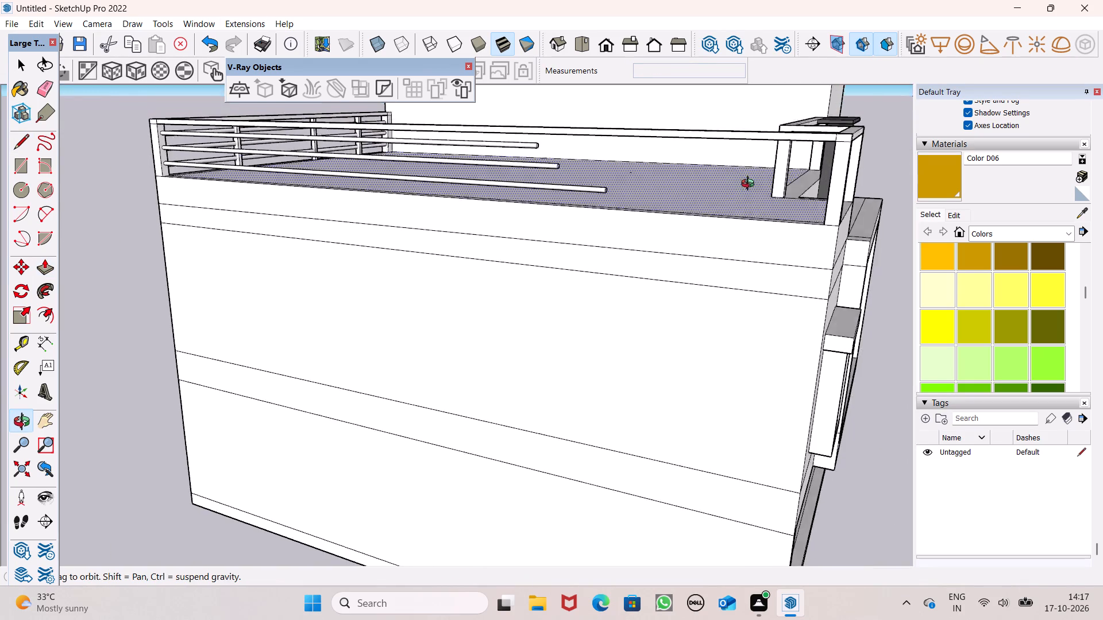
middle_click_drag(750, 185, 732, 197)
scroll(624, 215, "up", 4)
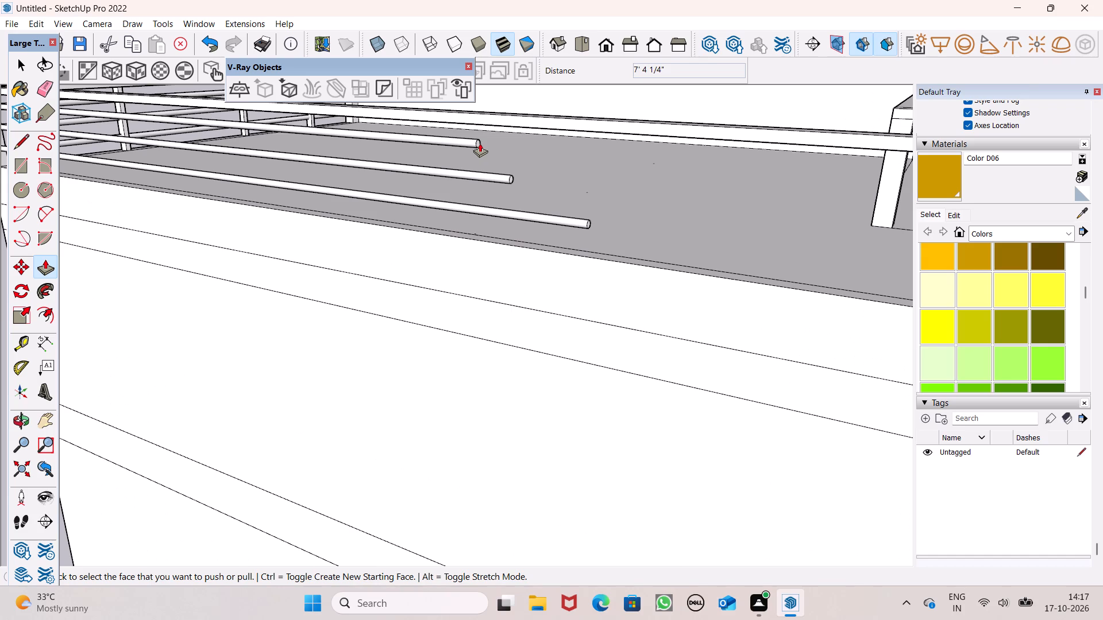
left_click_drag(480, 143, 936, 212)
scroll(499, 154, "down", 4)
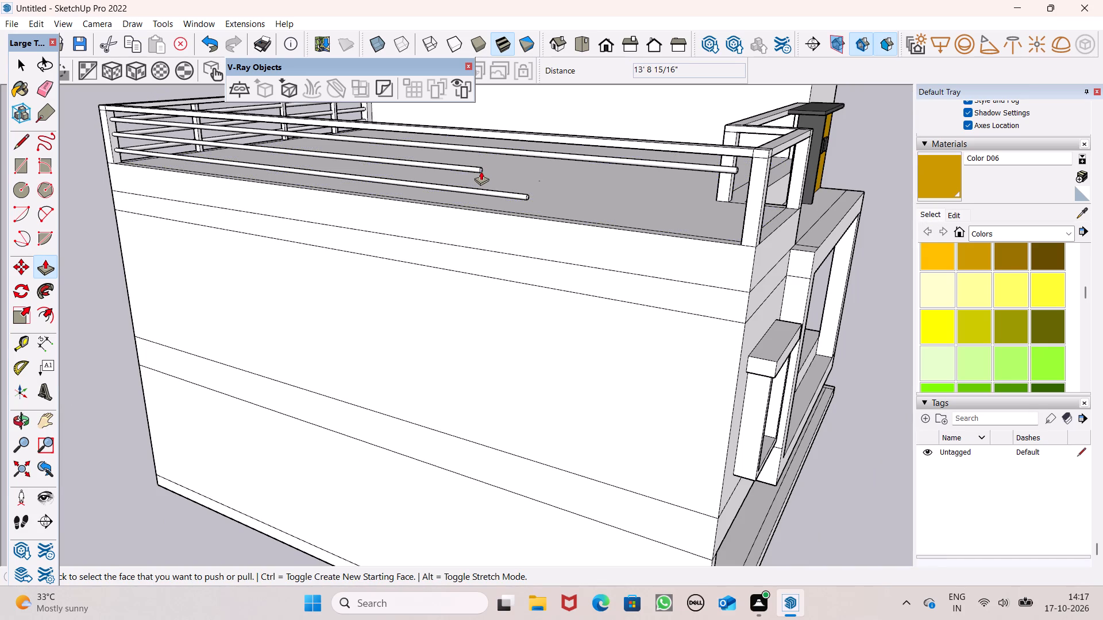
left_click_drag(481, 171, 751, 210)
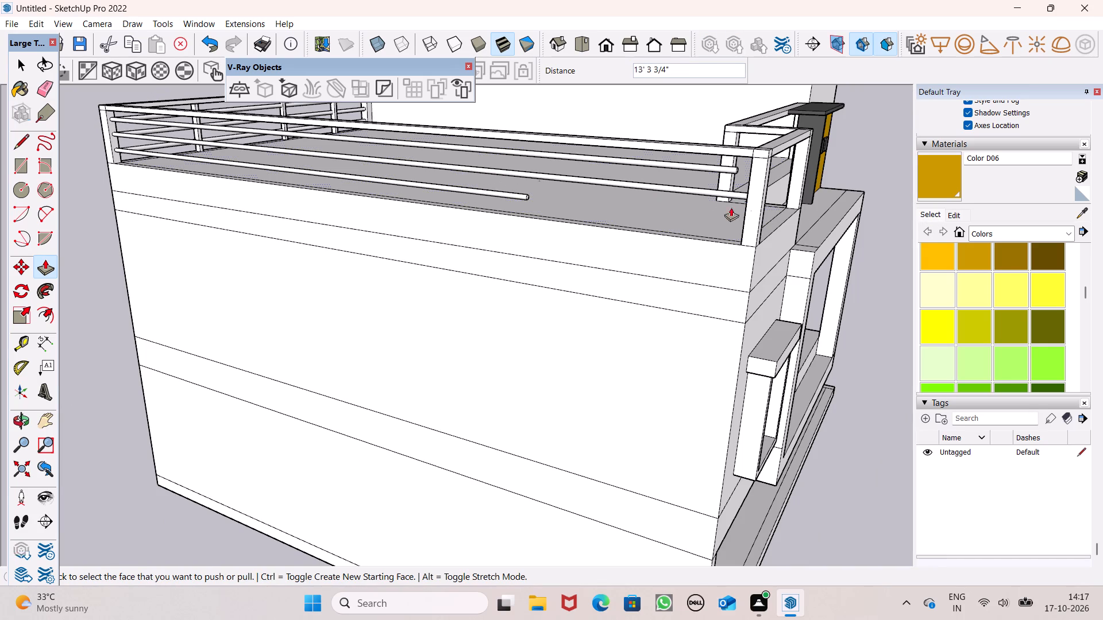
left_click_drag(528, 196, 740, 228)
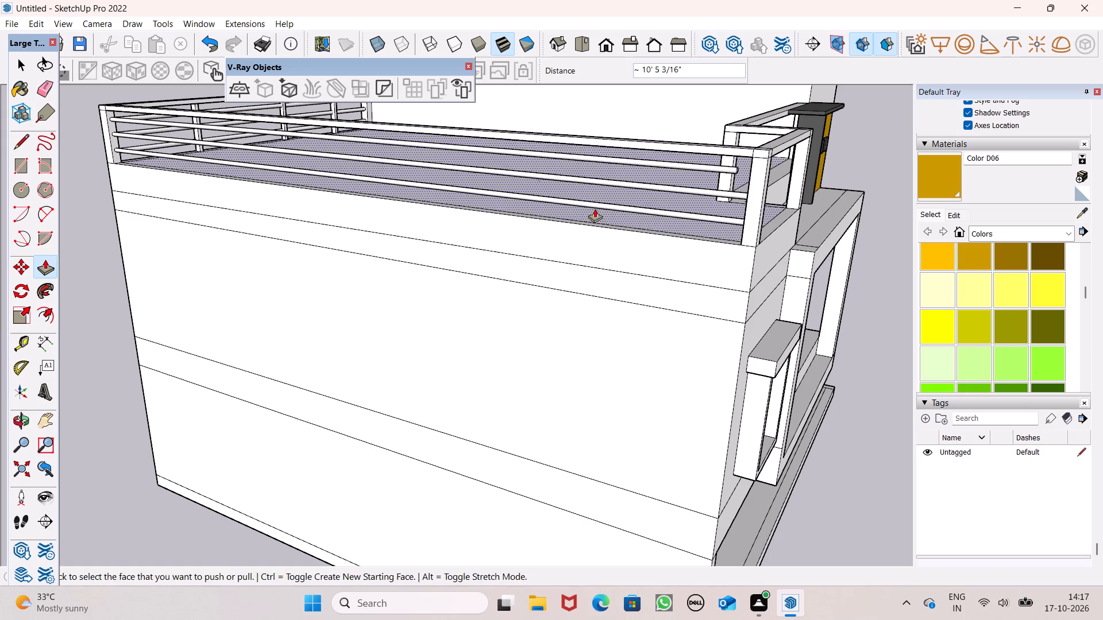
Extend the end of the top side rail about 7 7/16" to meet the far corner post.
middle_click_drag(592, 206, 763, 269)
scroll(841, 183, "up", 7)
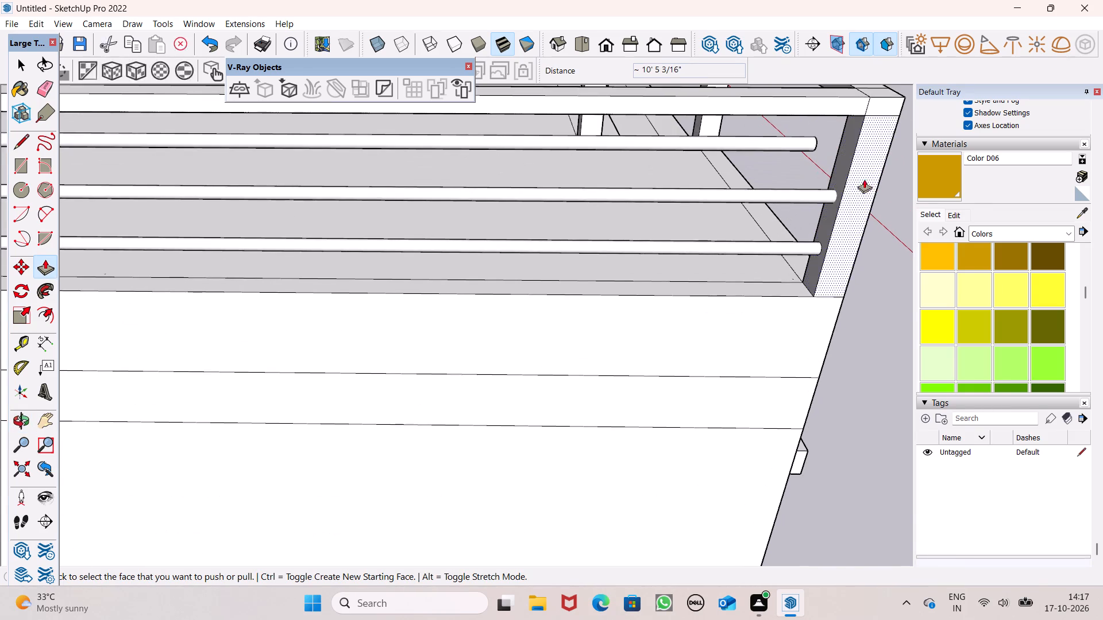
scroll(923, 193, "up", 5)
scroll(736, 220, "down", 6)
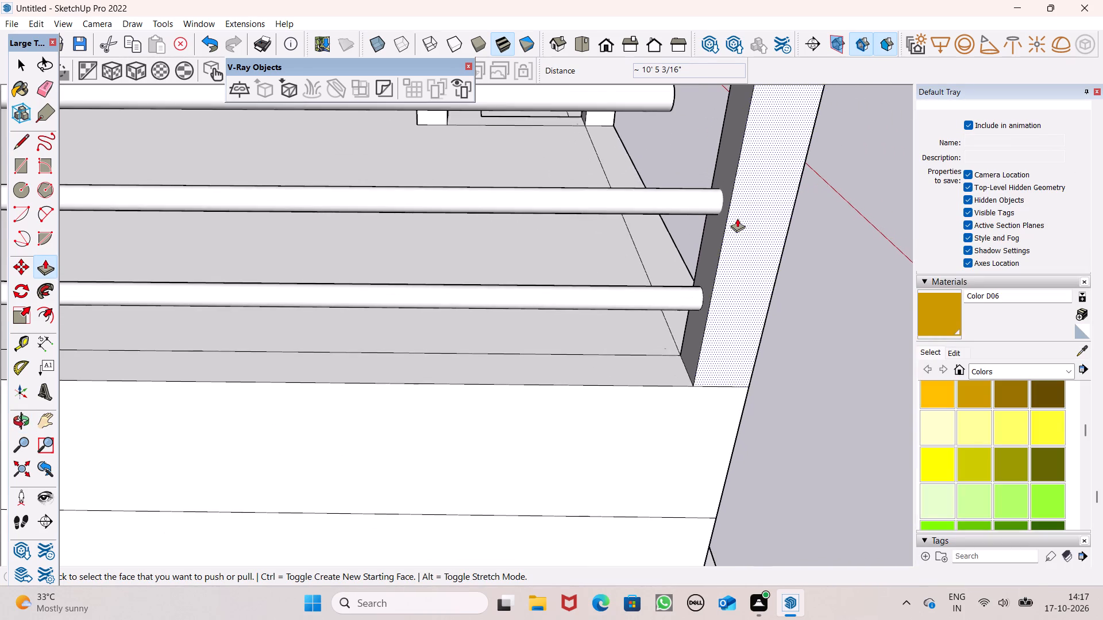
scroll(737, 218, "down", 3)
middle_click_drag(749, 233, 576, 276)
scroll(634, 226, "up", 2)
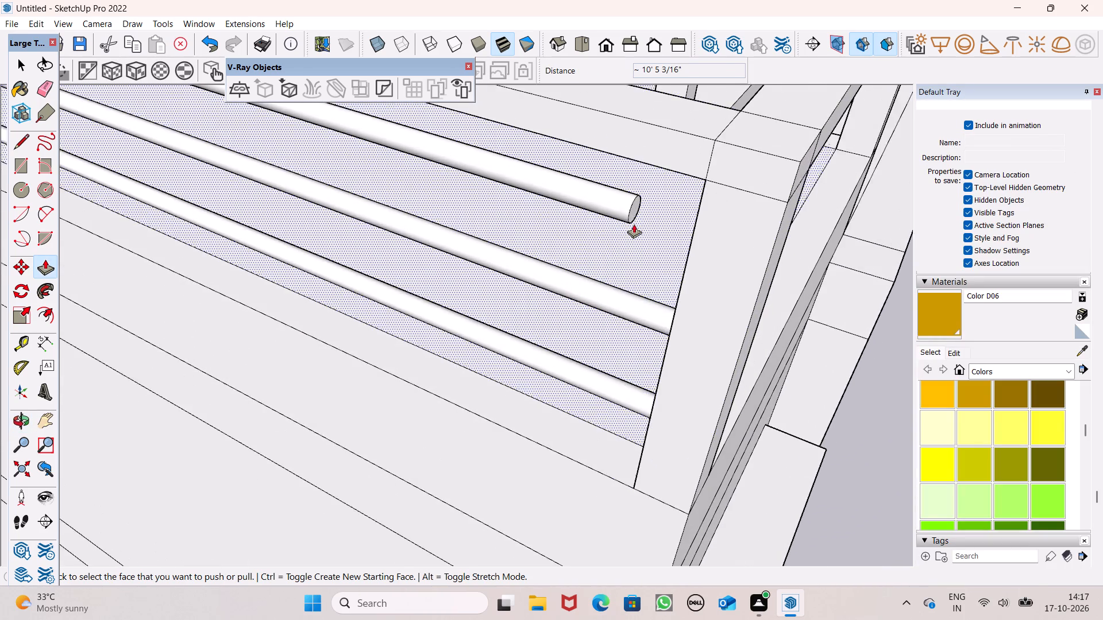
scroll(634, 224, "up", 1)
left_click_drag(637, 213, 711, 242)
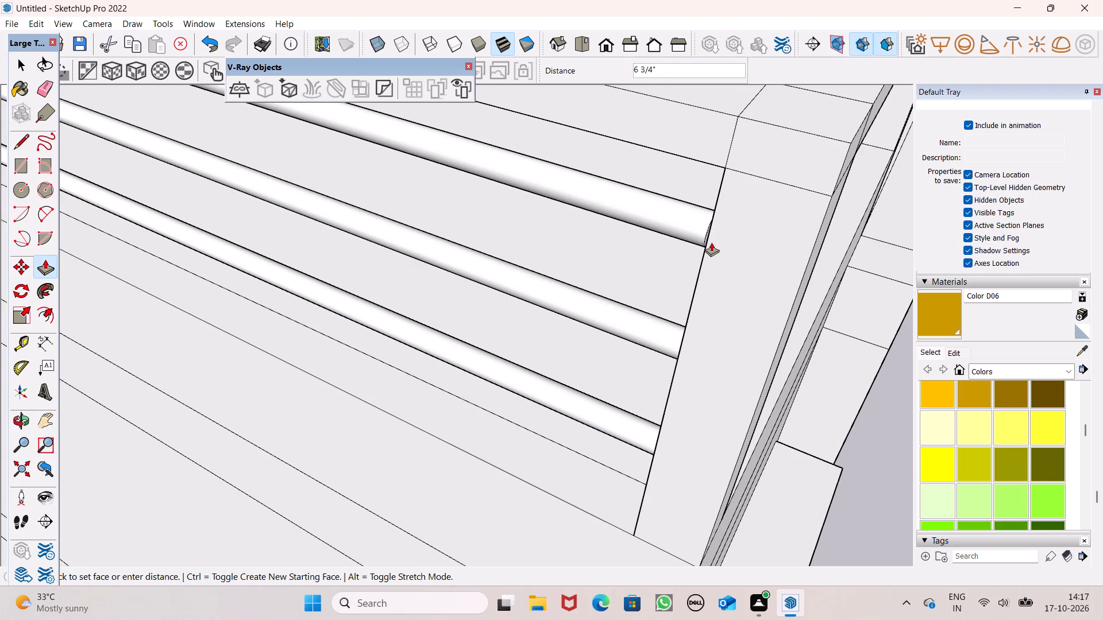
left_click_drag(711, 242, 711, 243)
middle_click_drag(688, 254, 849, 231)
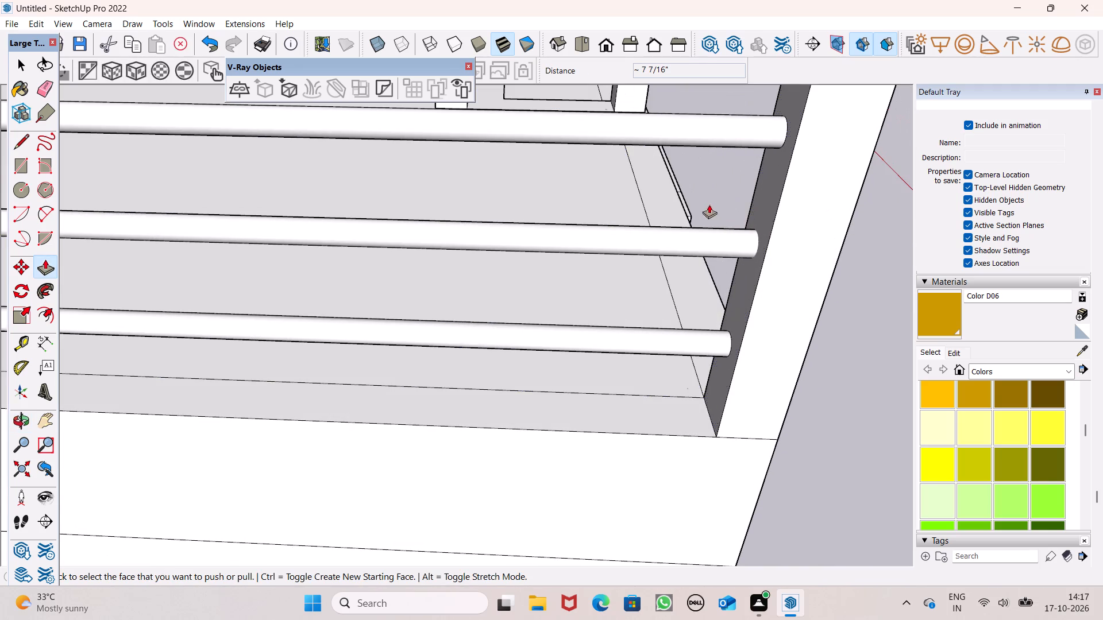
Draw a circle with a radius of about 1 9/16" near the top of the front corner post's inner face, facing the next front post.
scroll(703, 203, "down", 8)
middle_click_drag(744, 230, 568, 159)
scroll(714, 166, "down", 2)
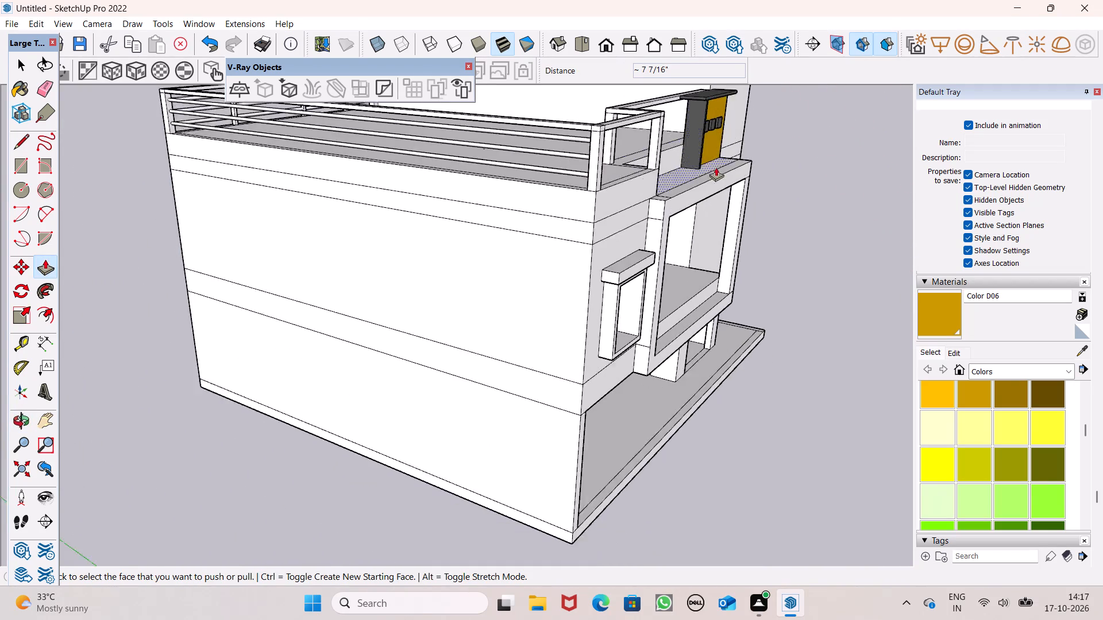
scroll(716, 167, "down", 2)
middle_click_drag(711, 175, 423, 180)
scroll(423, 178, "down", 4)
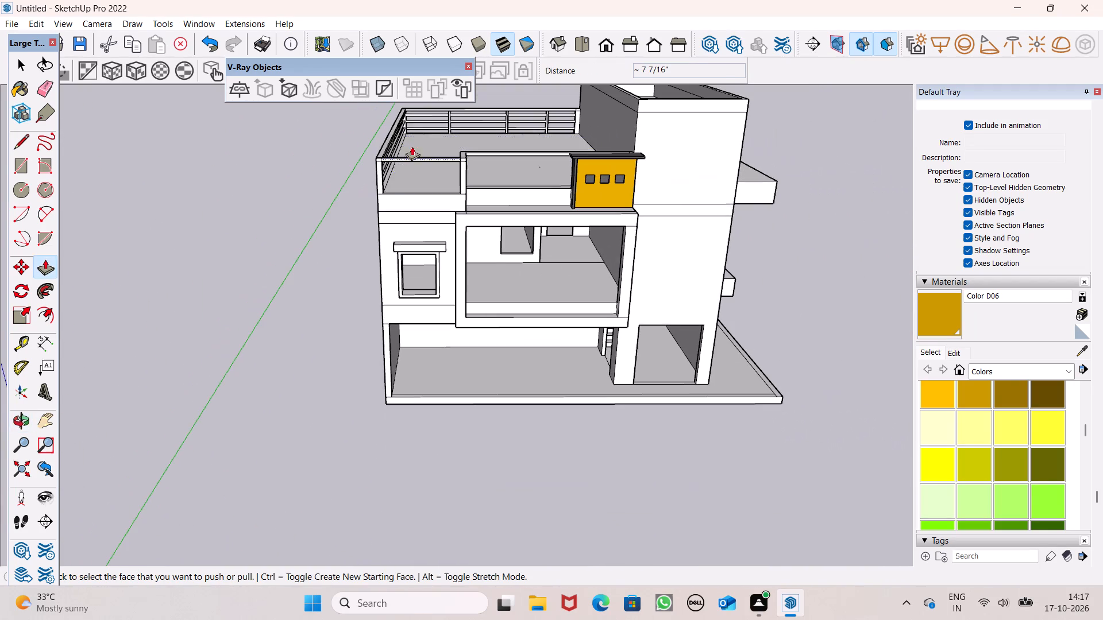
middle_click_drag(410, 129, 387, 92)
scroll(423, 132, "up", 7)
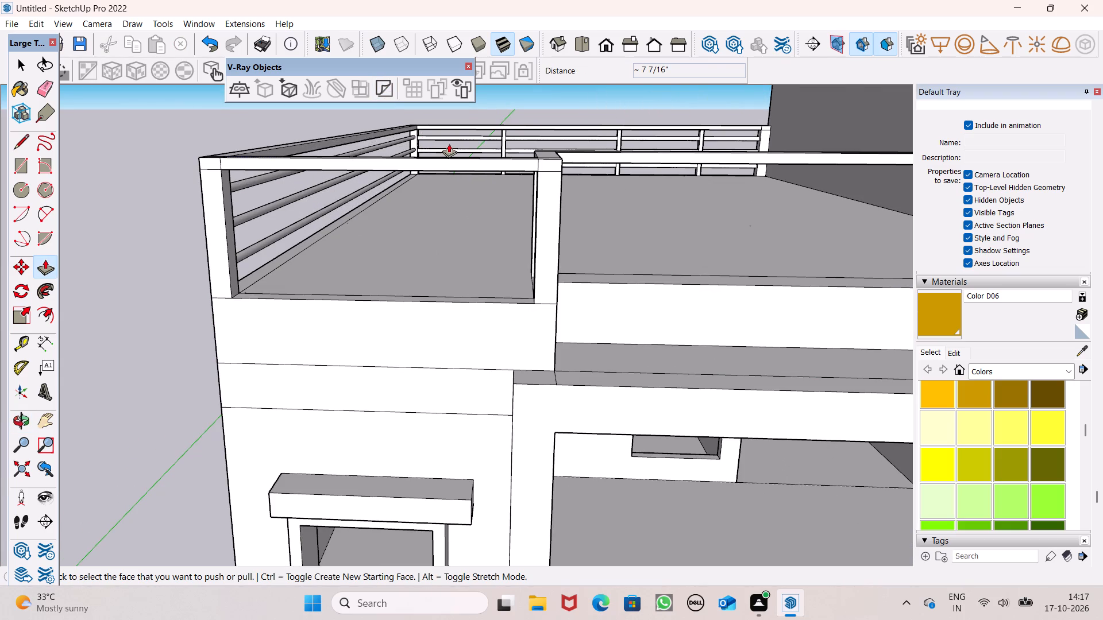
scroll(429, 158, "down", 3)
middle_click_drag(479, 153, 366, 165)
scroll(412, 133, "down", 4)
scroll(252, 205, "up", 8)
scroll(352, 165, "down", 4)
middle_click_drag(358, 175, 272, 200)
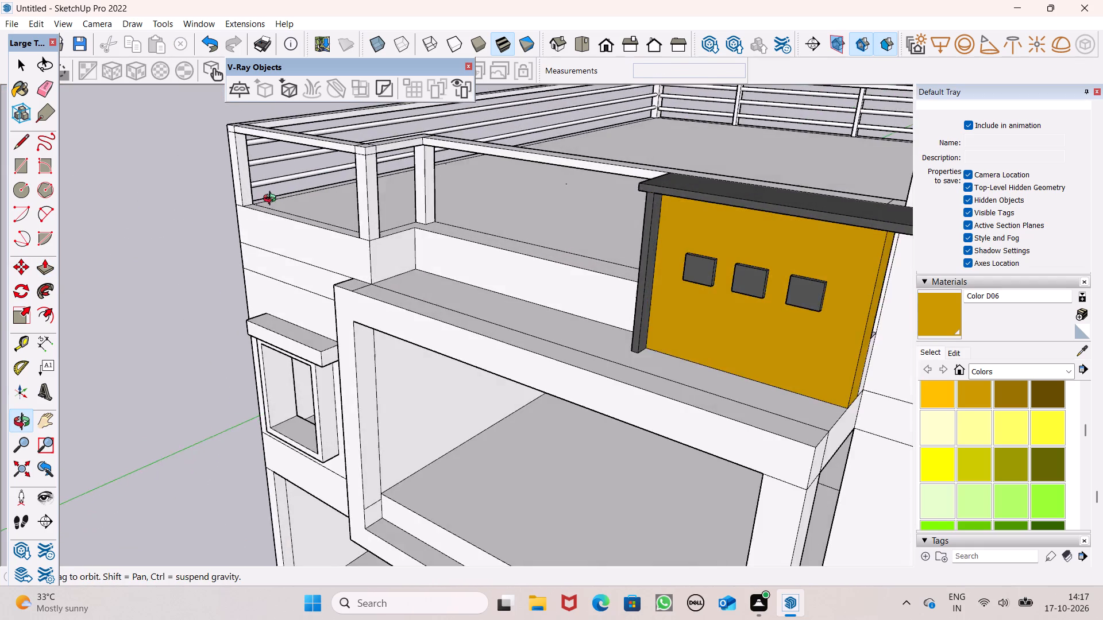
middle_click_drag(272, 200, 250, 183)
scroll(233, 150, "up", 8)
scroll(268, 183, "down", 1)
middle_click_drag(274, 193, 284, 168)
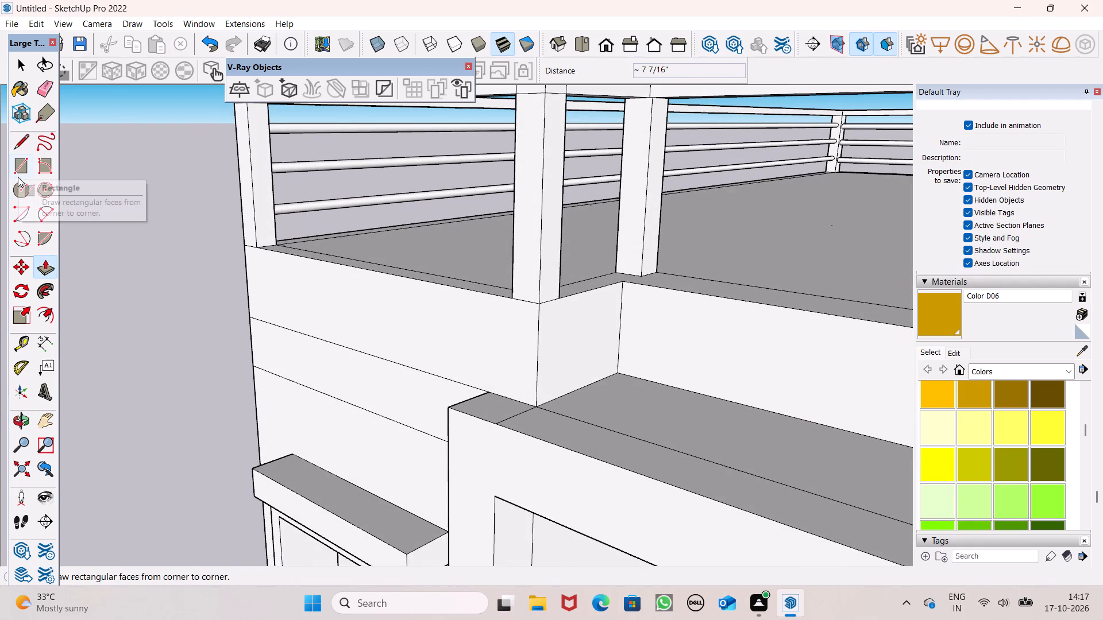
left_click(17, 188)
scroll(294, 127, "up", 3)
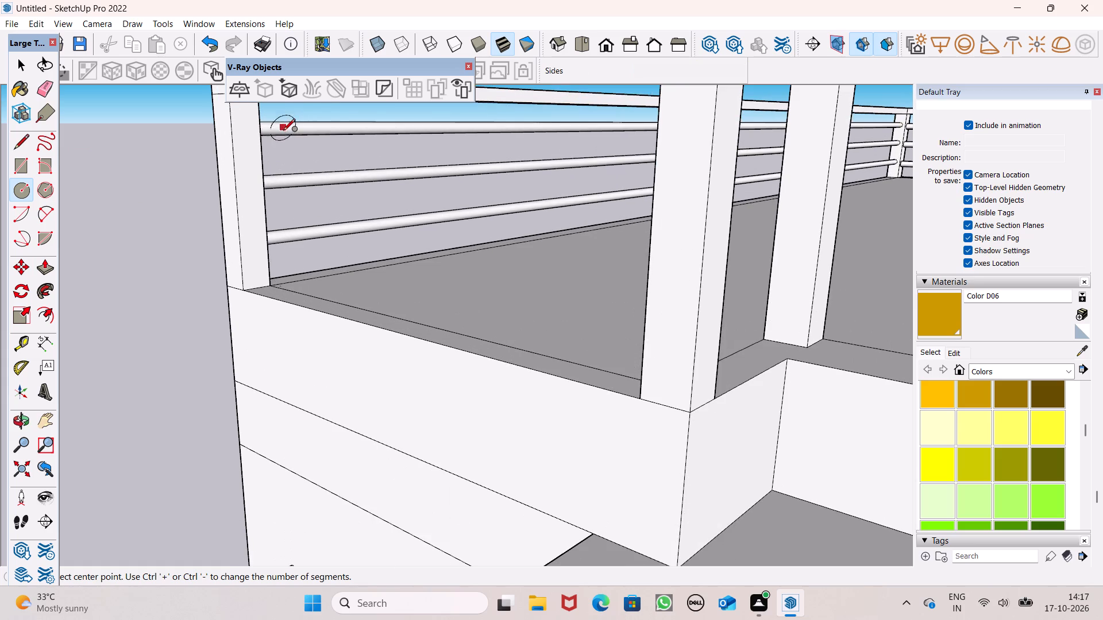
scroll(284, 134, "down", 1)
middle_click_drag(279, 145, 248, 128)
scroll(264, 125, "up", 1)
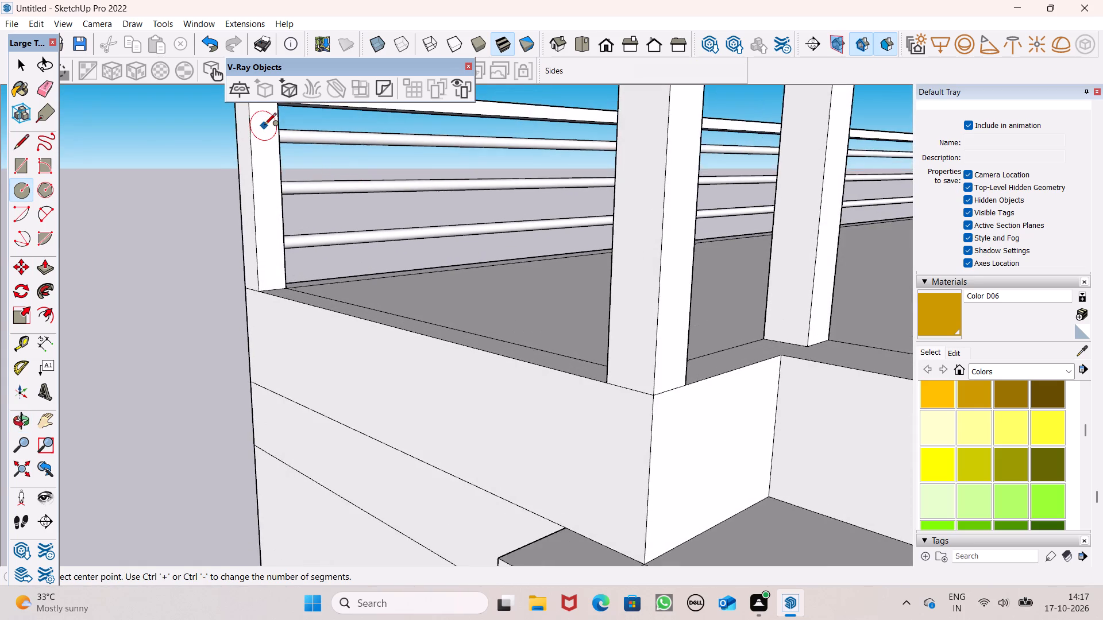
scroll(264, 126, "up", 3)
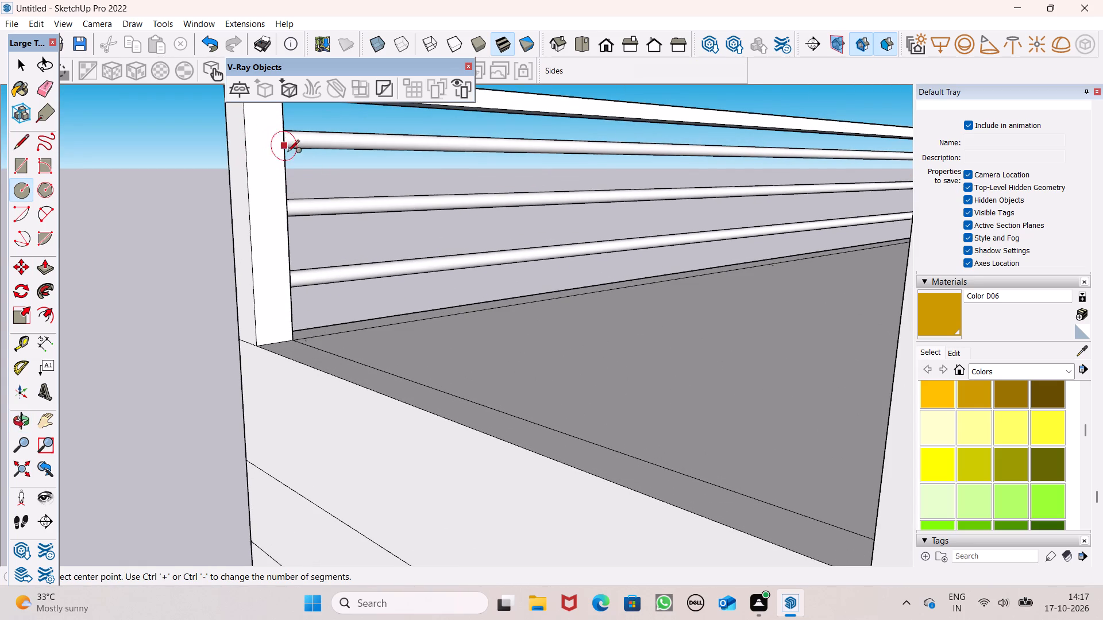
middle_click_drag(292, 159, 241, 187)
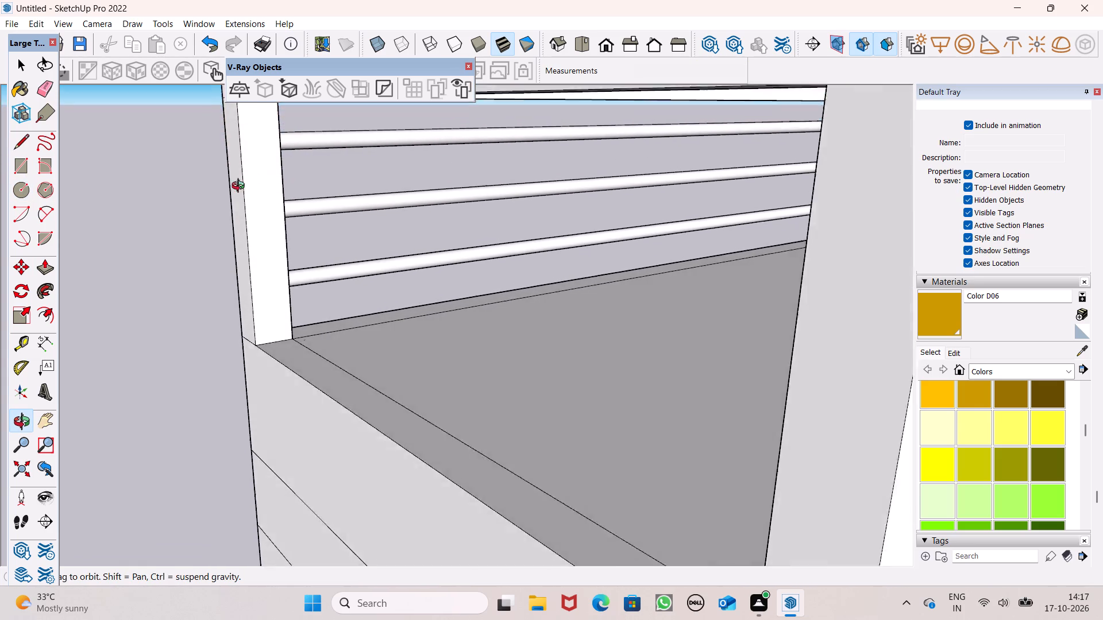
middle_click_drag(241, 187, 236, 177)
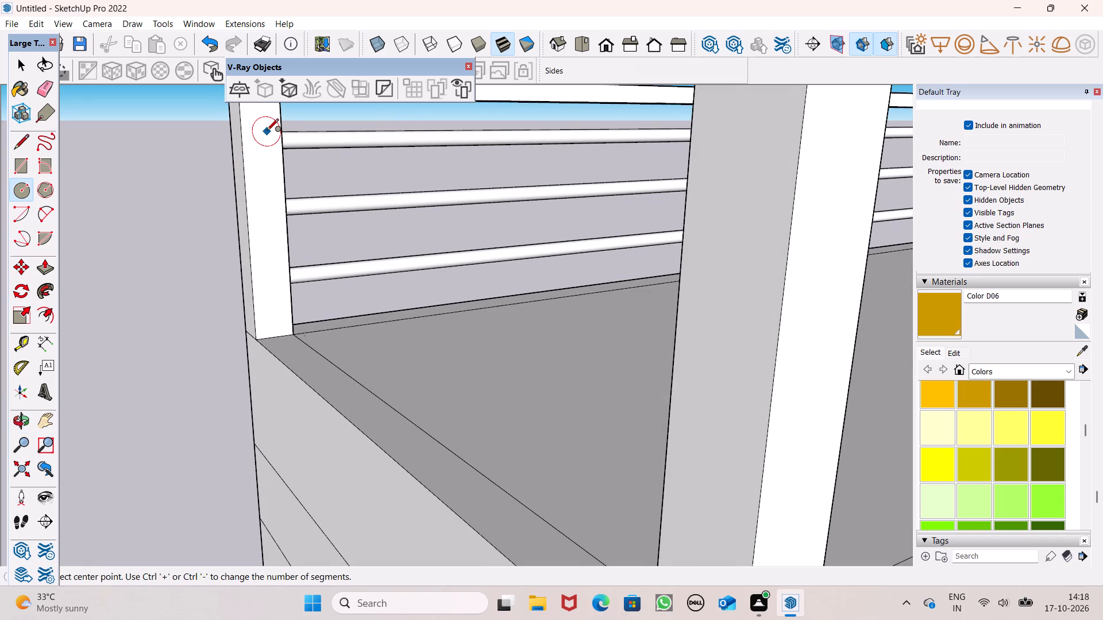
middle_click_drag(273, 175, 272, 181)
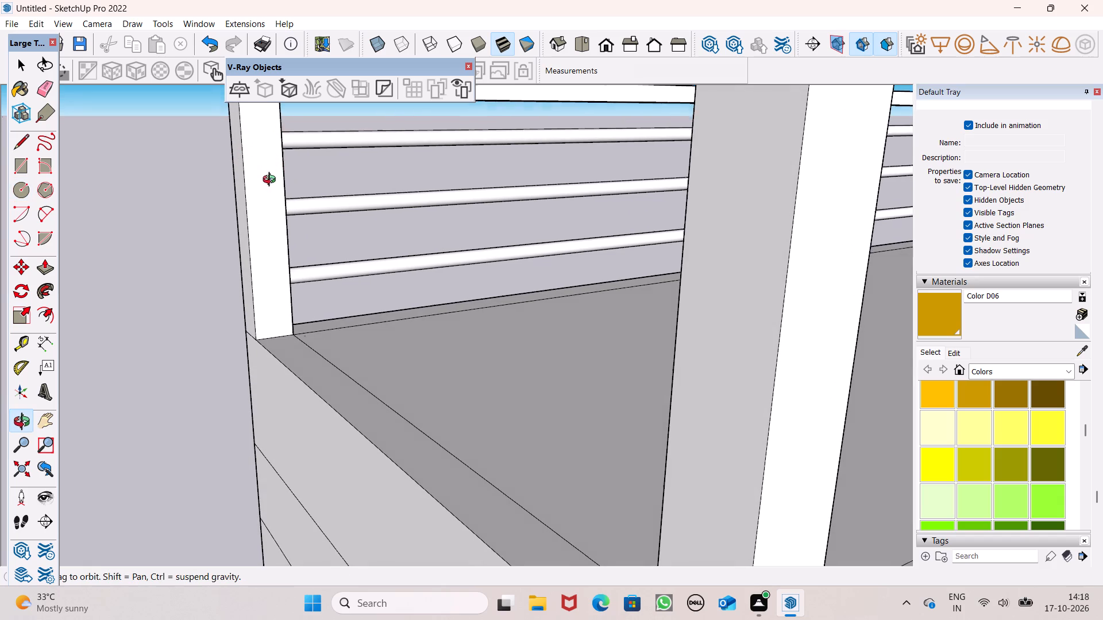
middle_click_drag(272, 181, 266, 185)
scroll(267, 187, "up", 1)
scroll(261, 132, "up", 2)
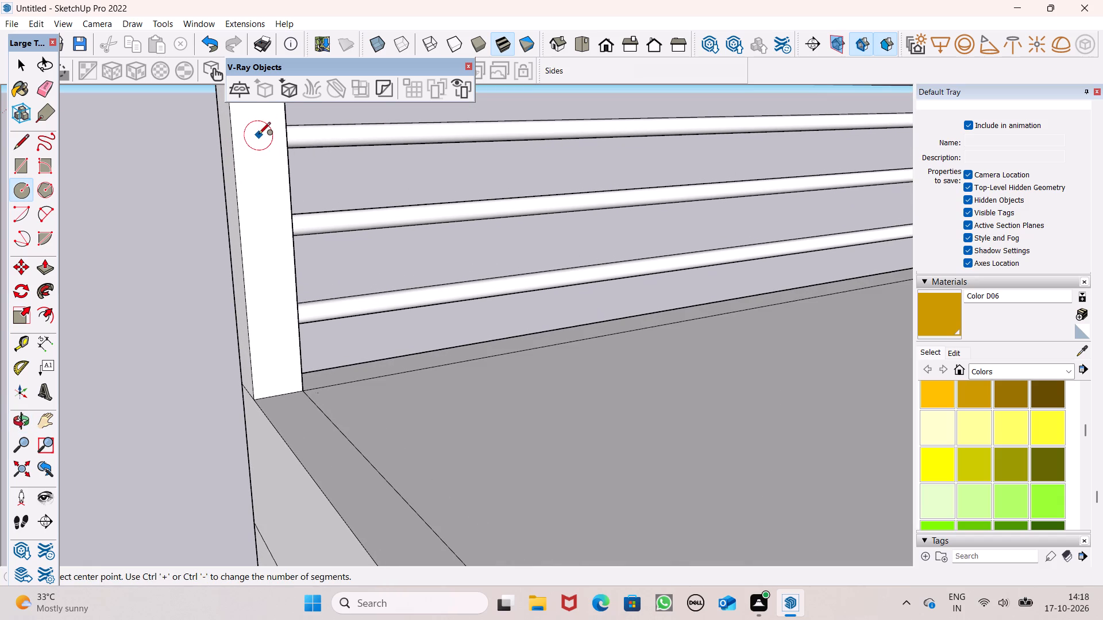
left_click_drag(261, 133, 263, 134)
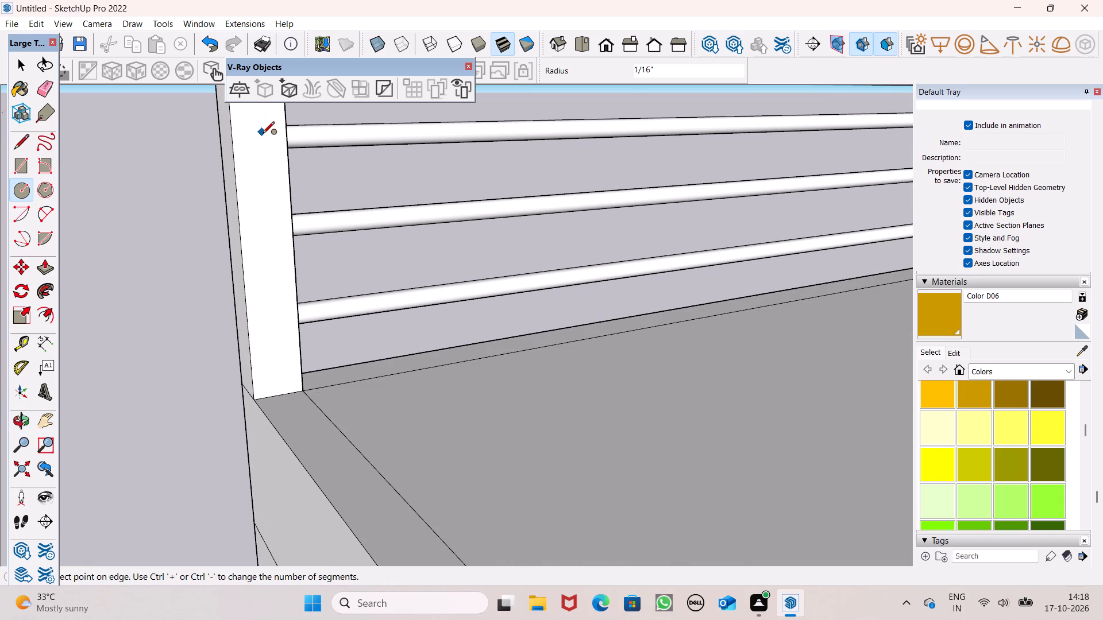
left_click_drag(263, 134, 269, 145)
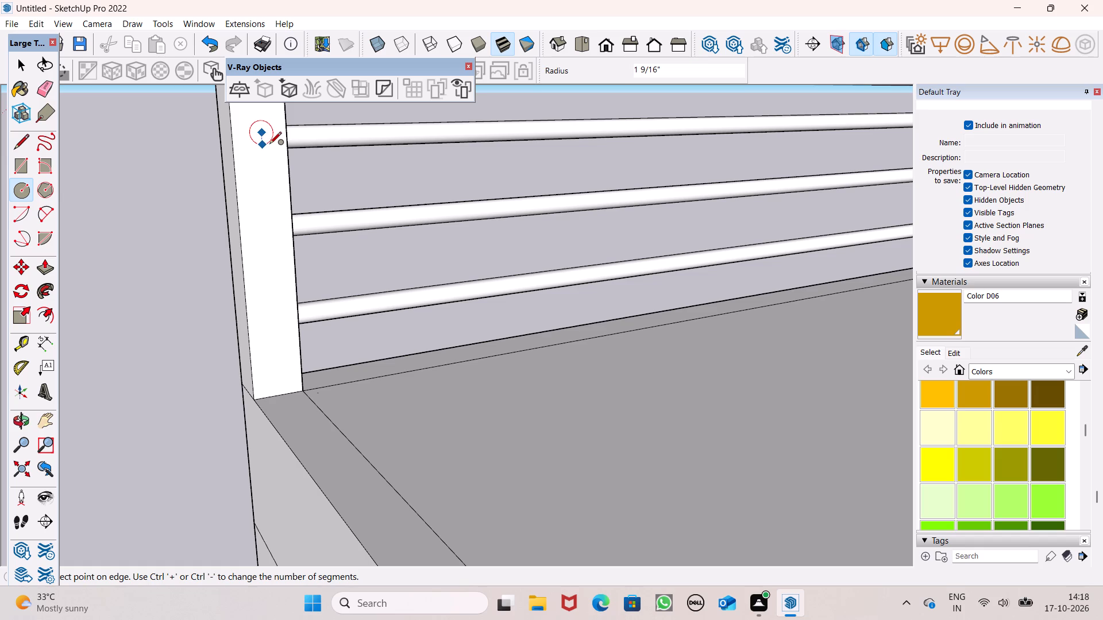
left_click_drag(269, 145, 269, 144)
Copy the circle twice down the post face, the first about 1' 5/8" below the original and the second at the bottom rail's height.
key("space")
double_click(264, 136)
scroll(264, 131, "down", 2)
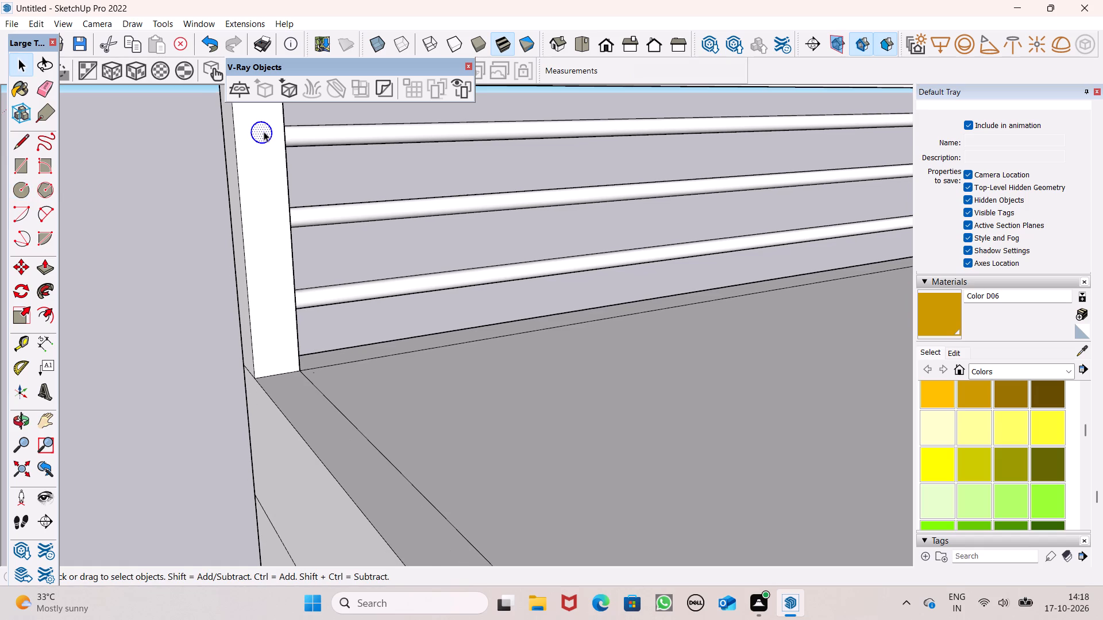
key("m")
key("Return")
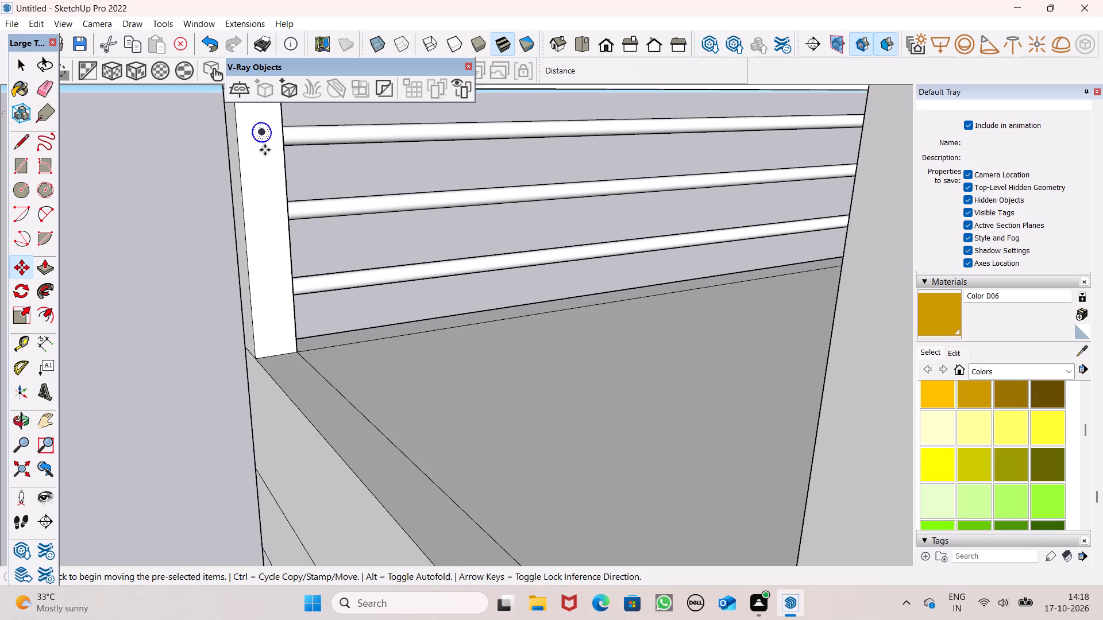
left_click_drag(265, 145, 276, 213)
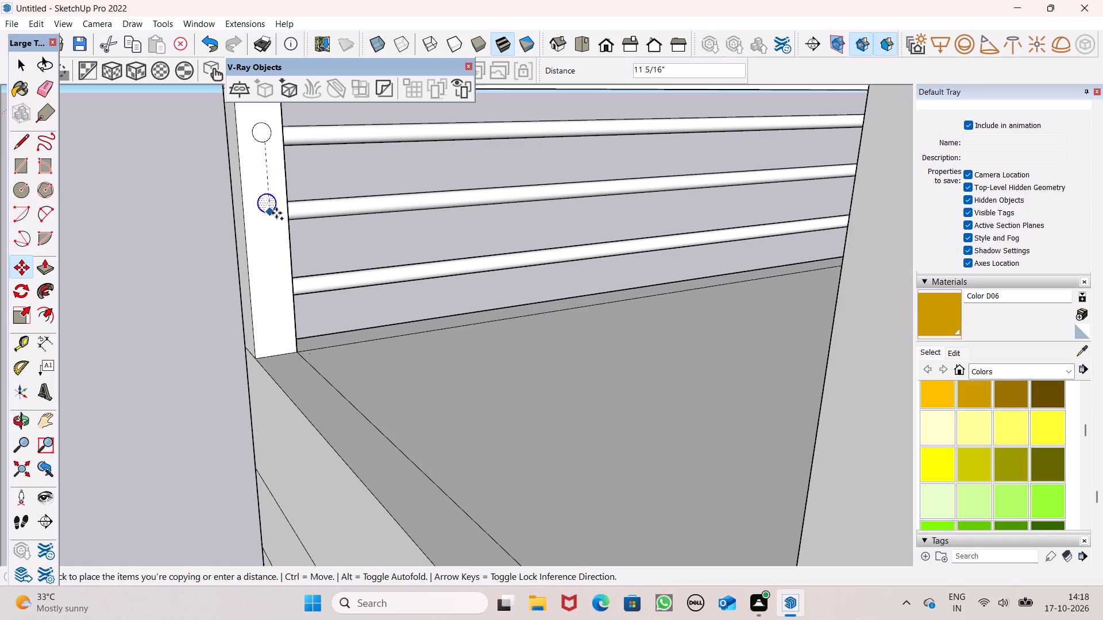
left_click_drag(276, 213, 275, 224)
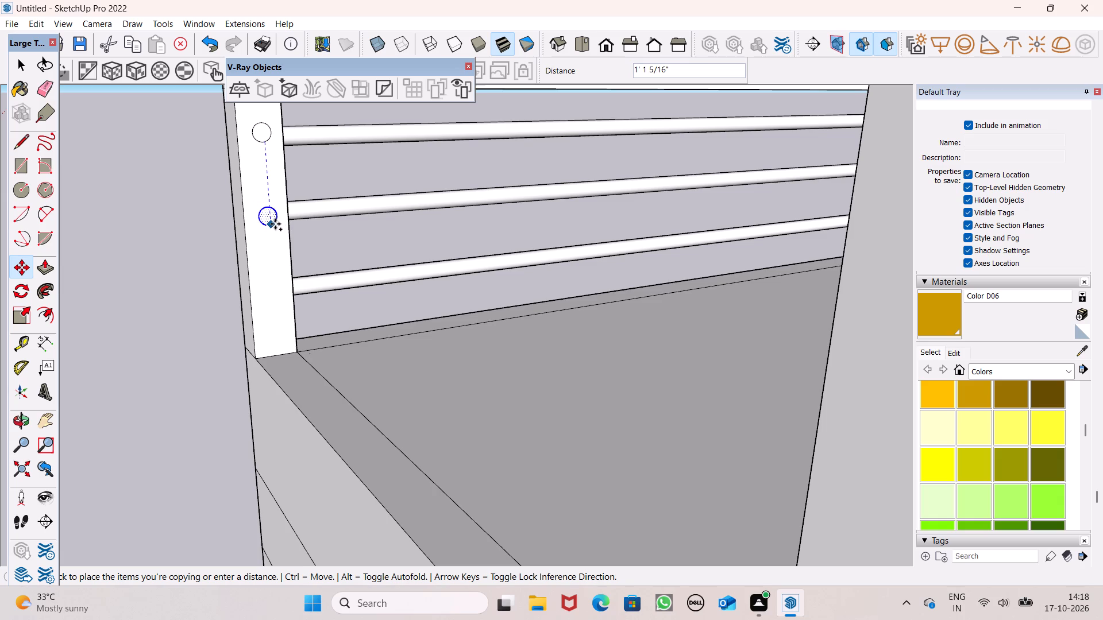
left_click_drag(275, 224, 275, 220)
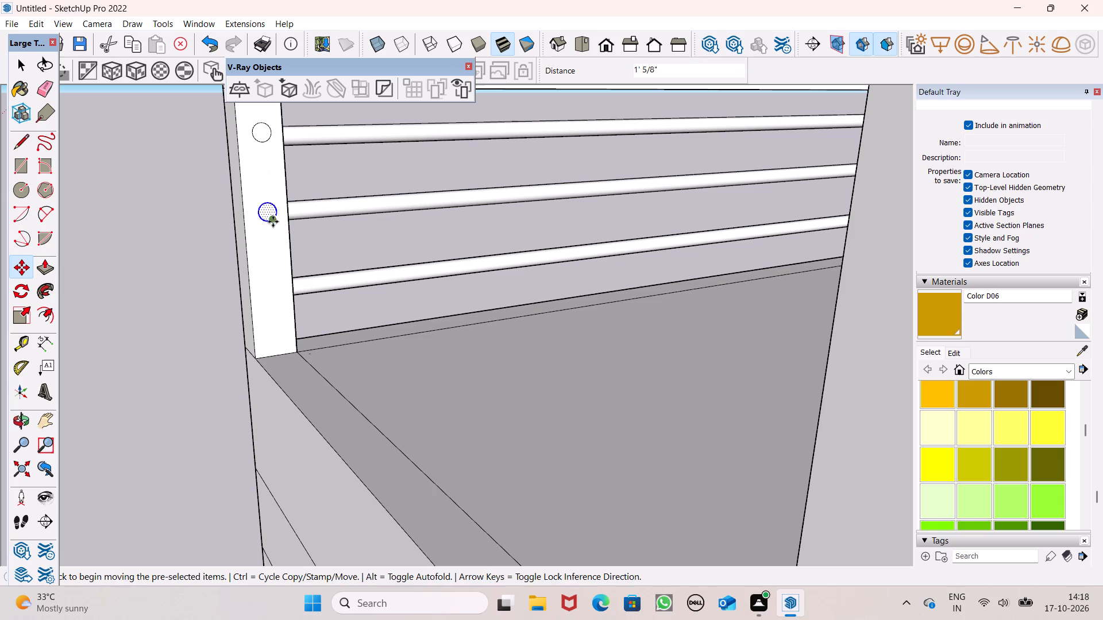
left_click_drag(273, 222, 285, 296)
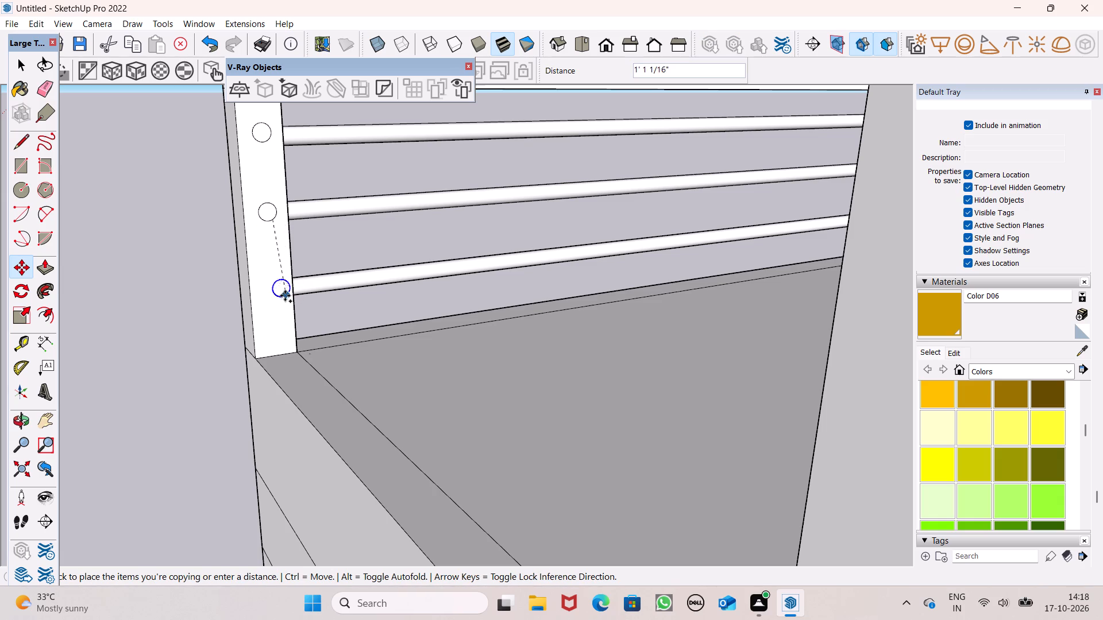
left_click_drag(285, 296, 282, 295)
key("space")
left_click(227, 251)
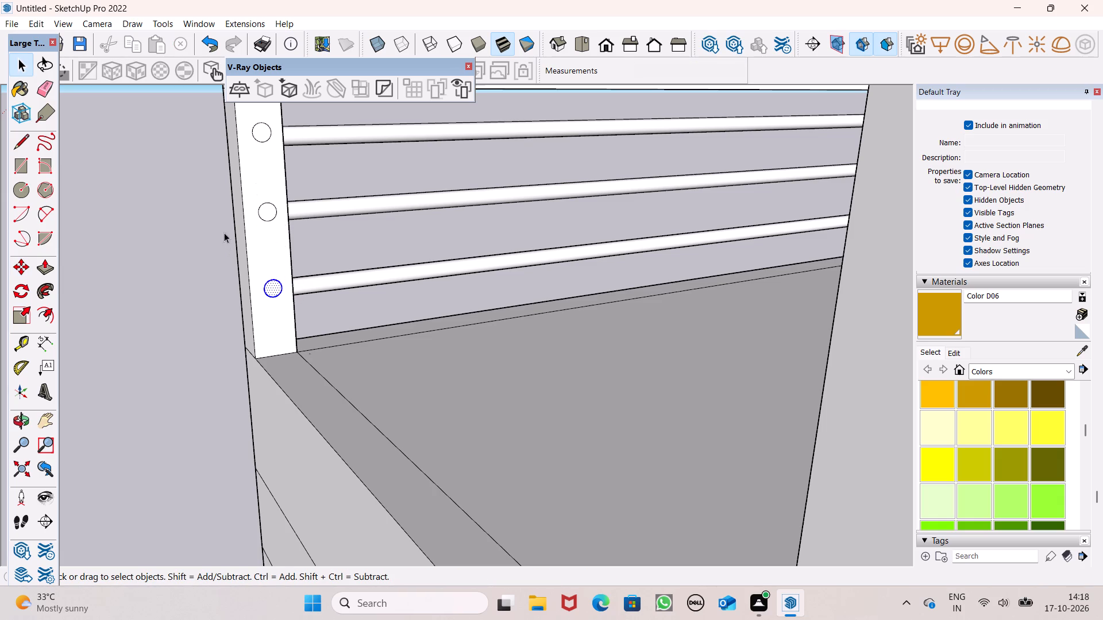
Extrude the three circles toward the next front post: top about 8' 9", middle about 8' 6", bottom about 8' 4".
scroll(219, 212, "down", 3)
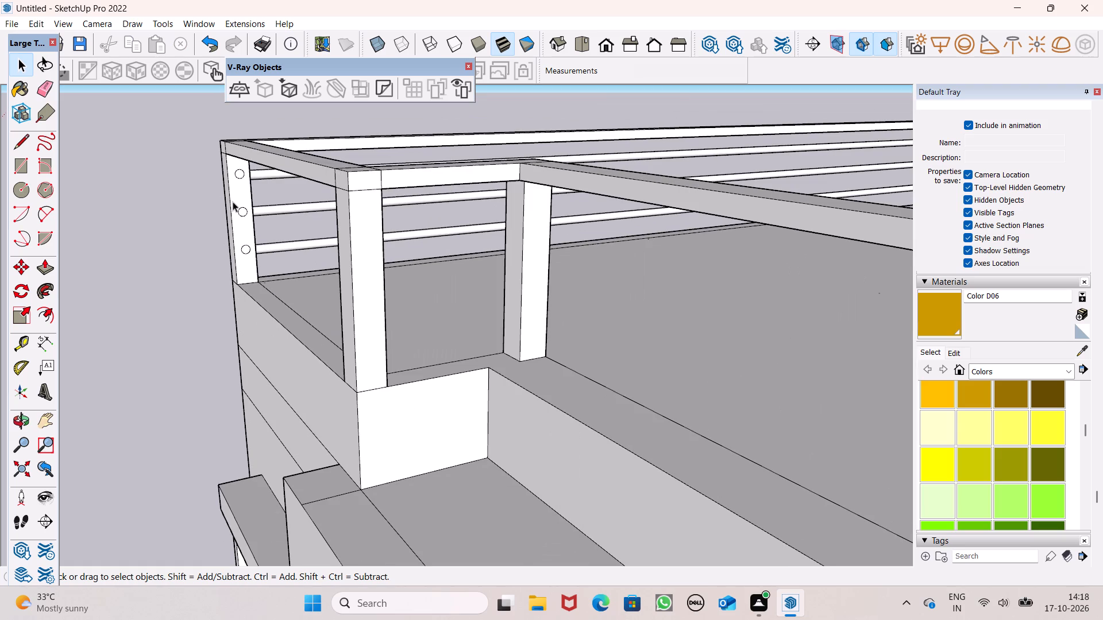
middle_click_drag(304, 218, 338, 250)
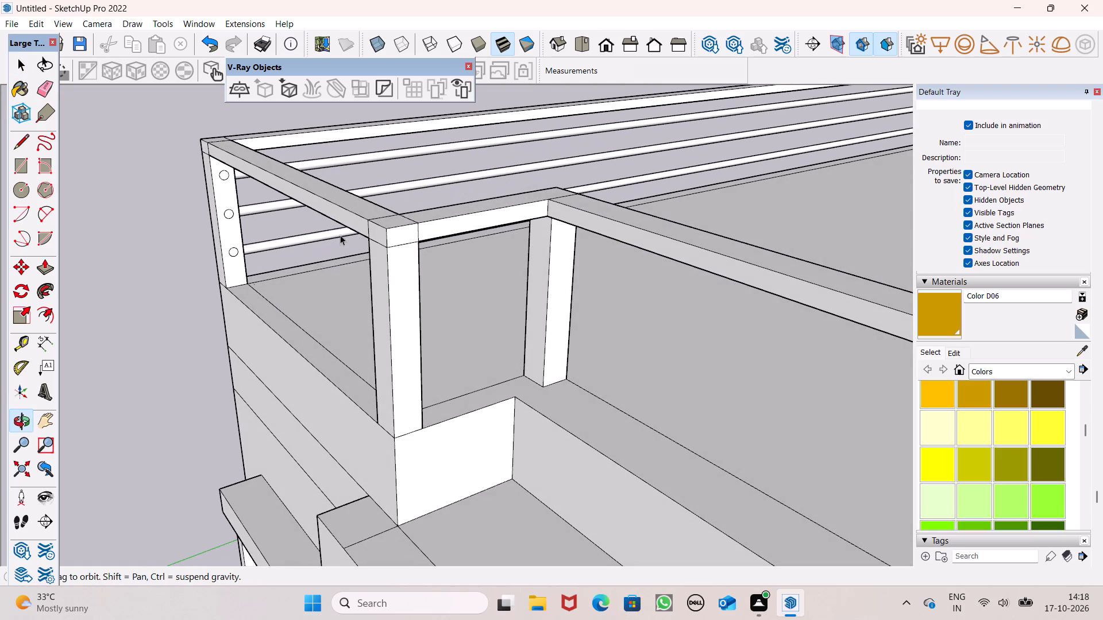
left_click(45, 270)
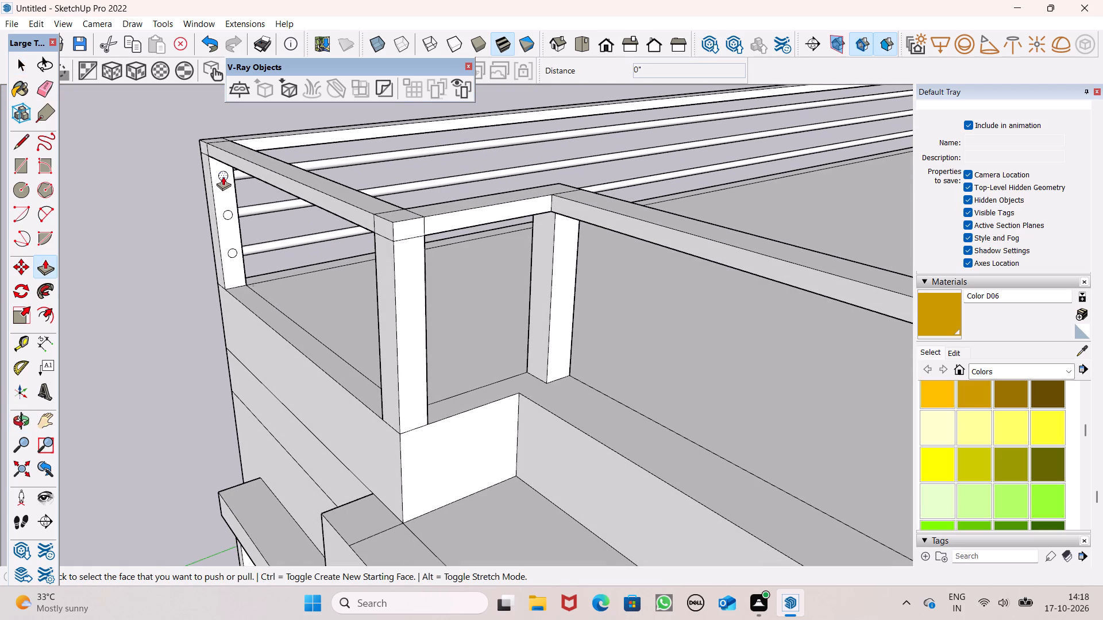
left_click_drag(223, 176, 350, 272)
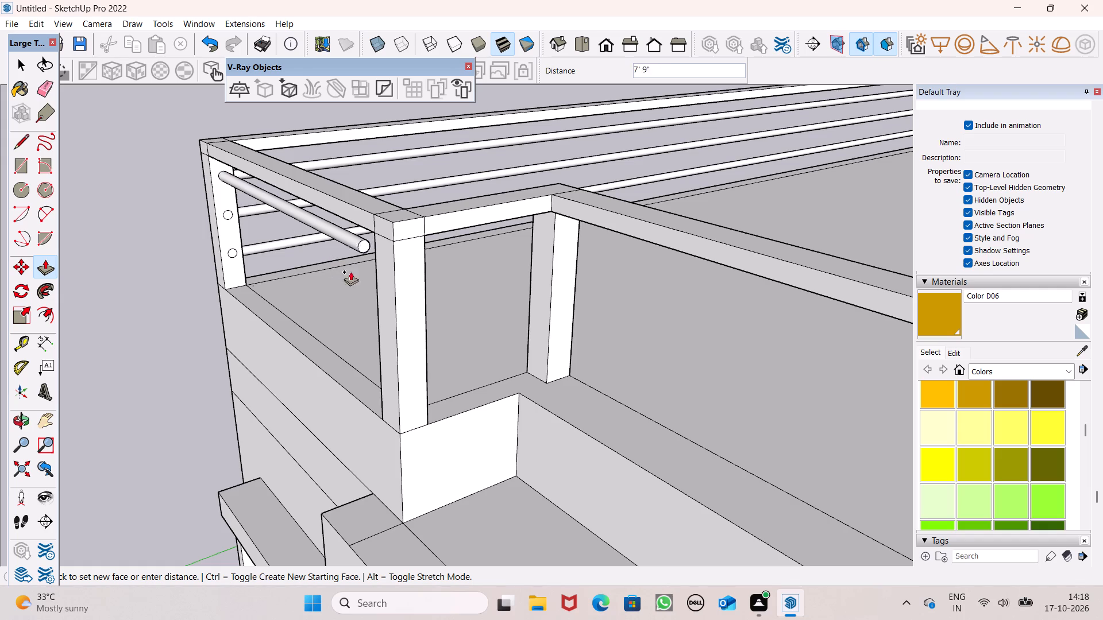
left_click_drag(350, 272, 376, 269)
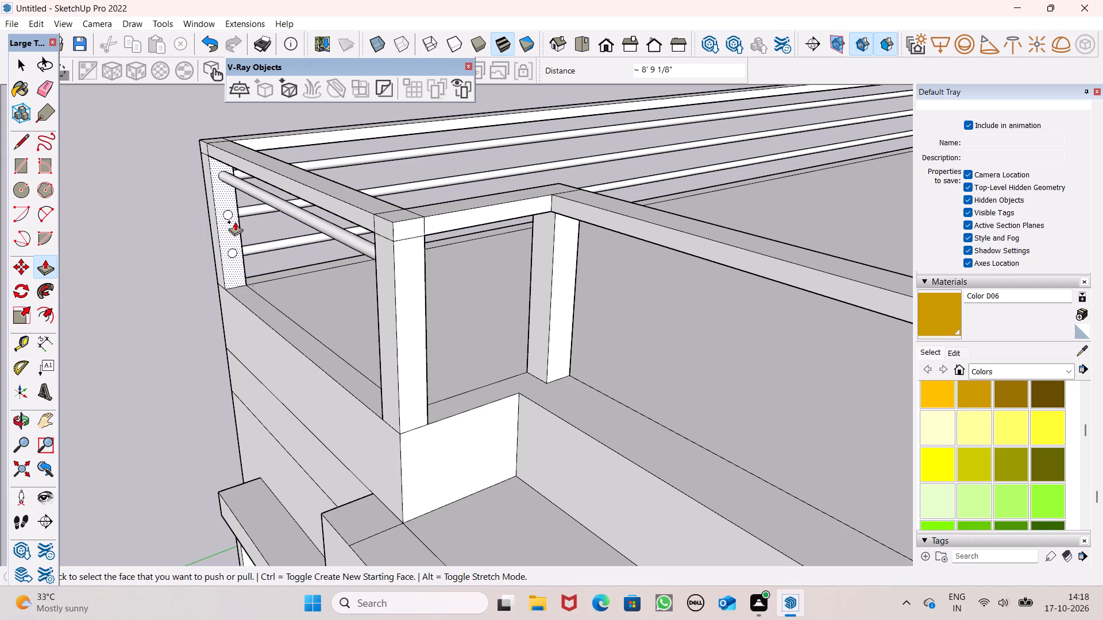
left_click_drag(226, 214, 319, 268)
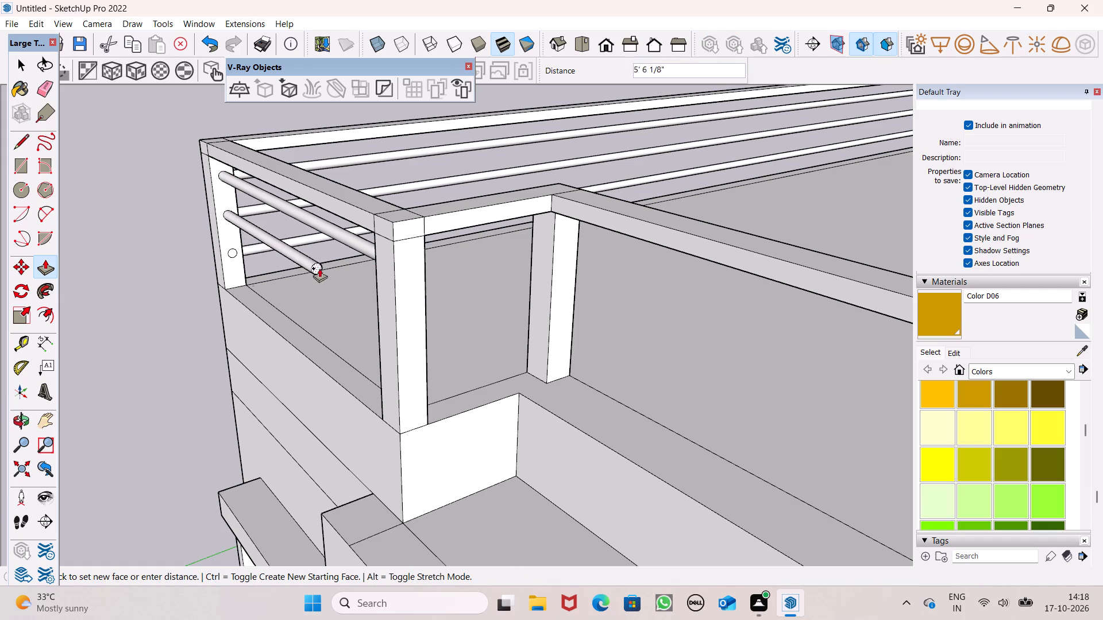
left_click_drag(319, 268, 383, 313)
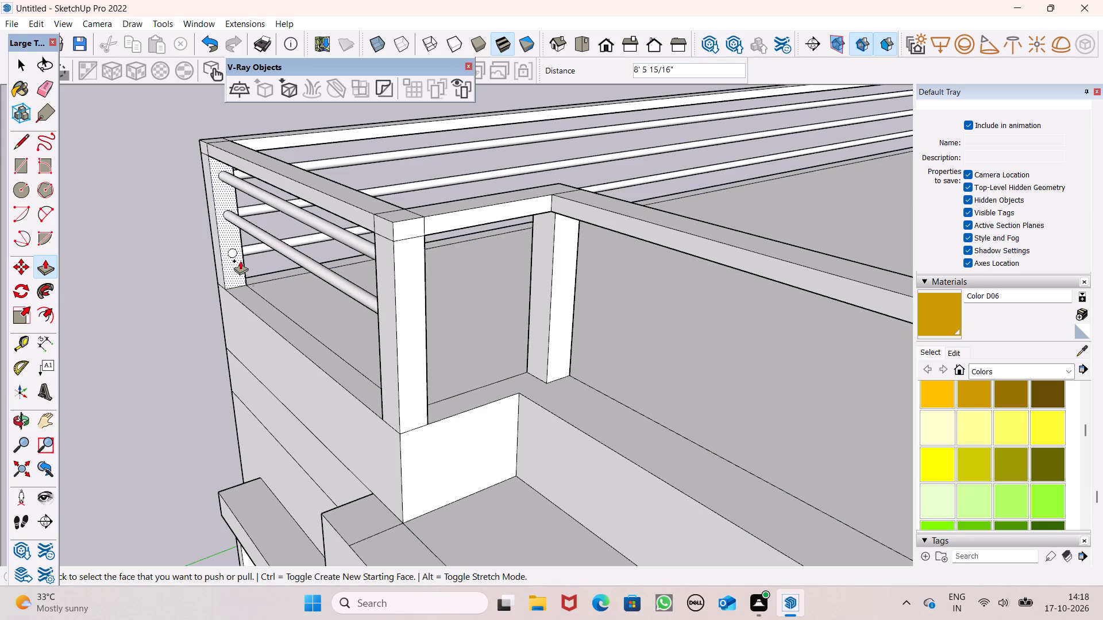
left_click_drag(232, 253, 312, 301)
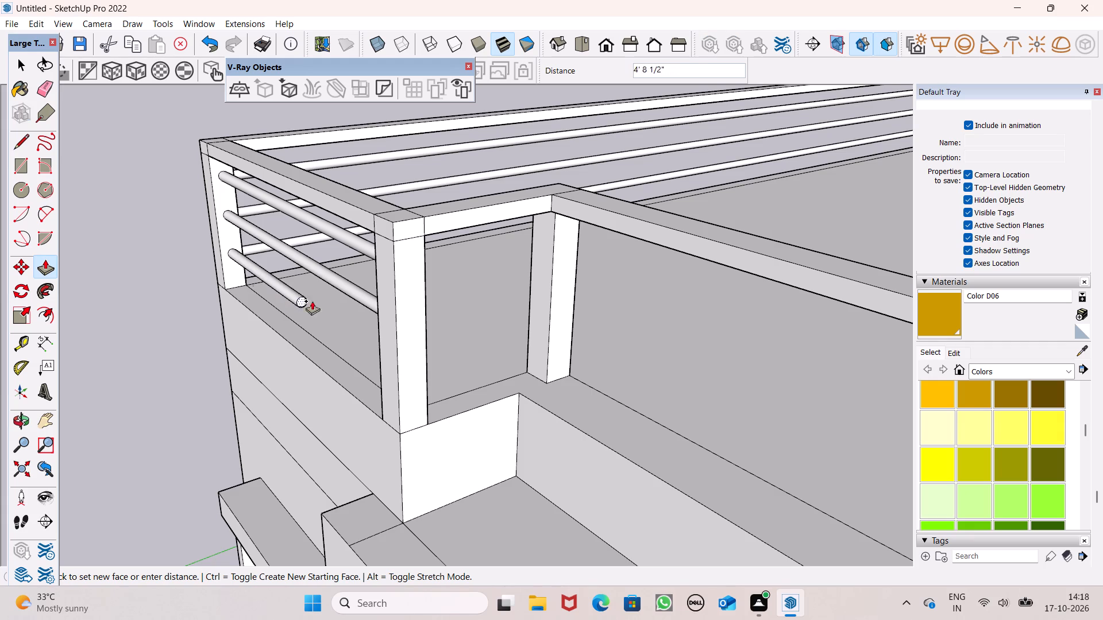
left_click_drag(312, 301, 389, 350)
Extend the middle front rail by about 2 15/16" and the bottom one by about 5 5/16" to meet the post.
middle_click_drag(373, 332, 543, 364)
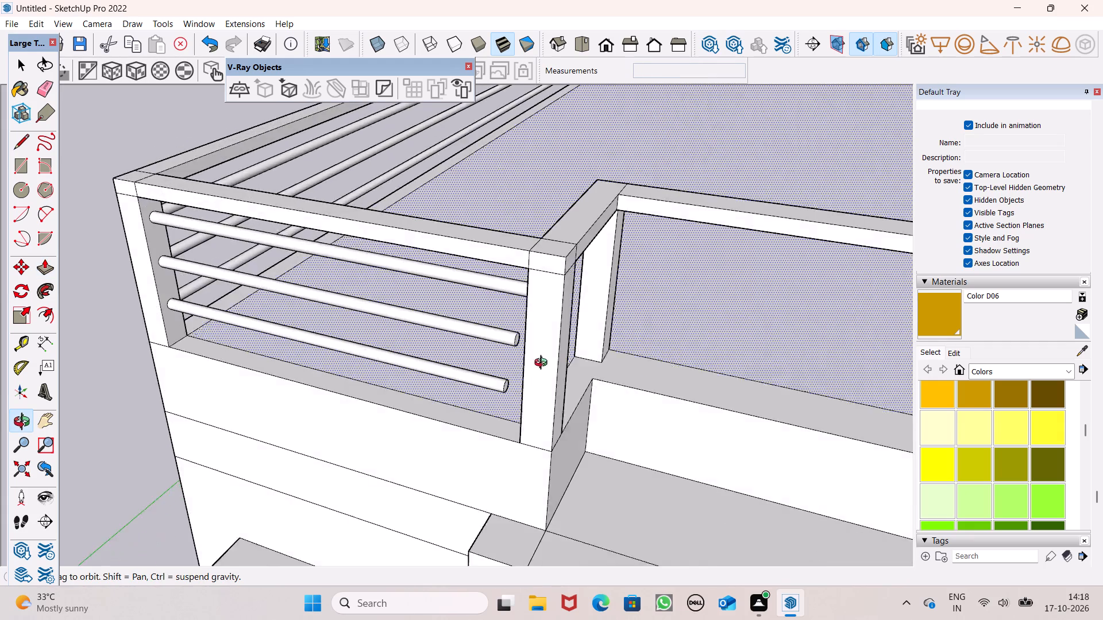
middle_click_drag(543, 364, 580, 315)
scroll(572, 293, "up", 7)
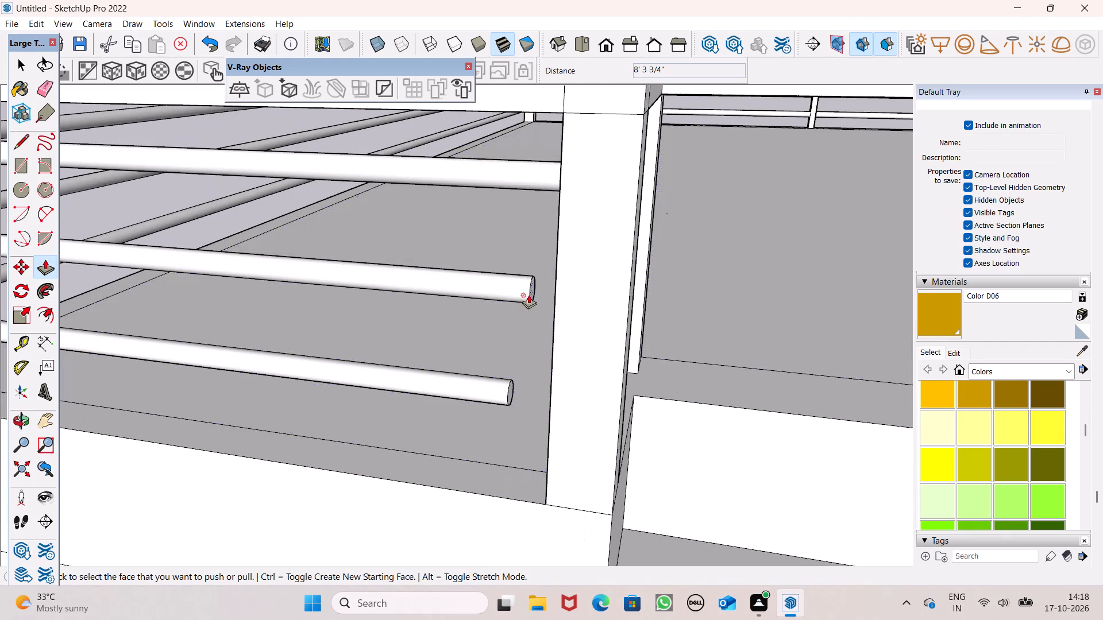
left_click_drag(531, 290, 559, 288)
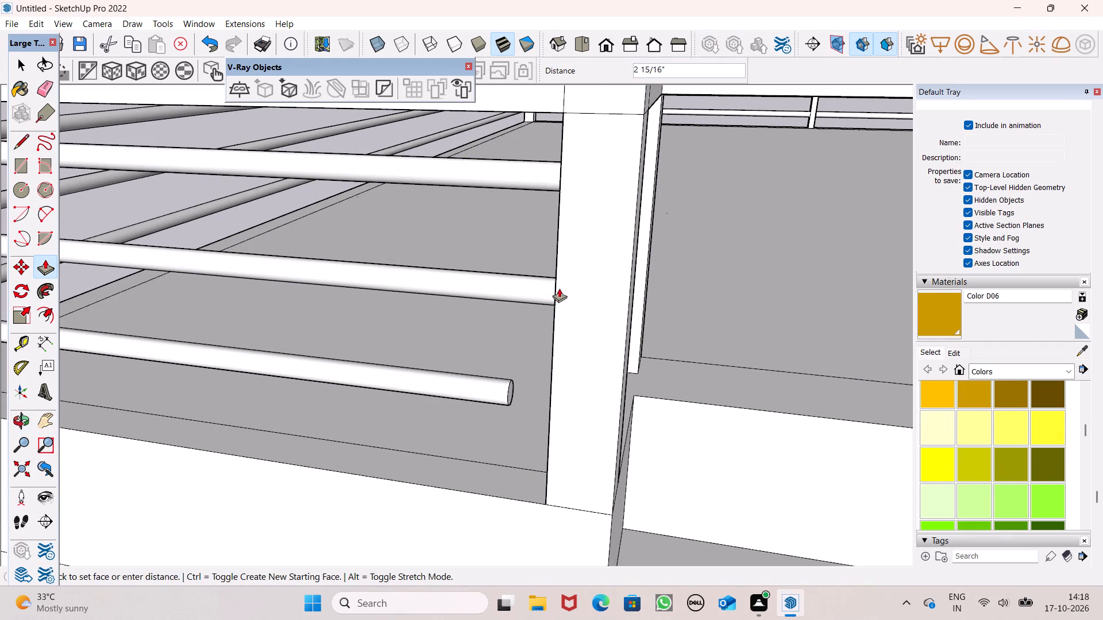
left_click_drag(559, 288, 558, 289)
left_click_drag(510, 398, 556, 408)
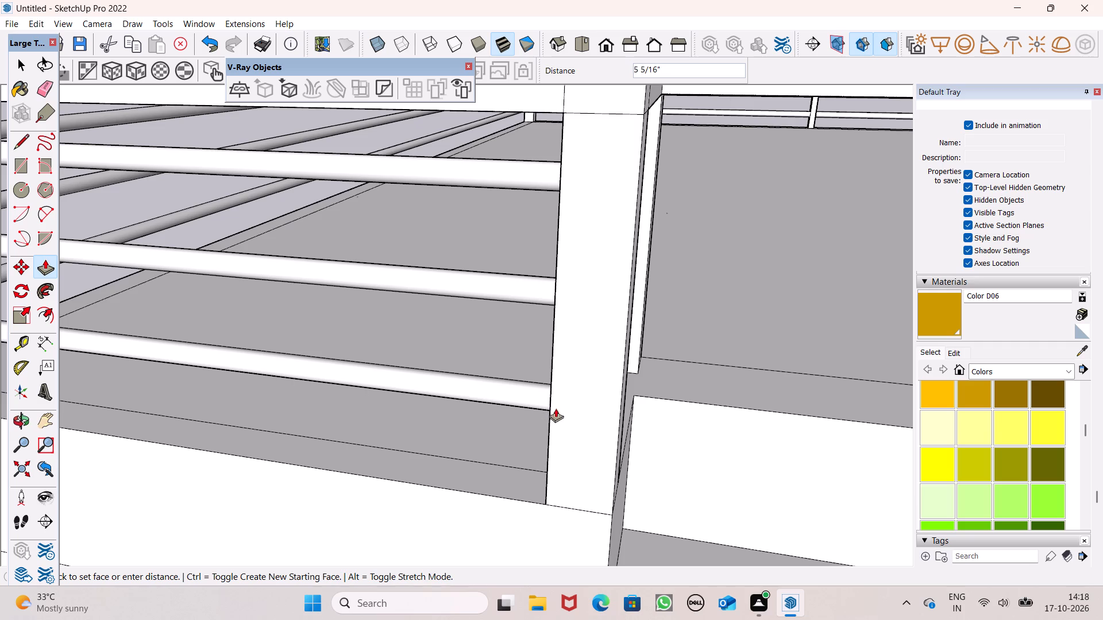
left_click_drag(556, 408, 556, 409)
scroll(472, 316, "down", 5)
middle_click_drag(476, 324, 601, 274)
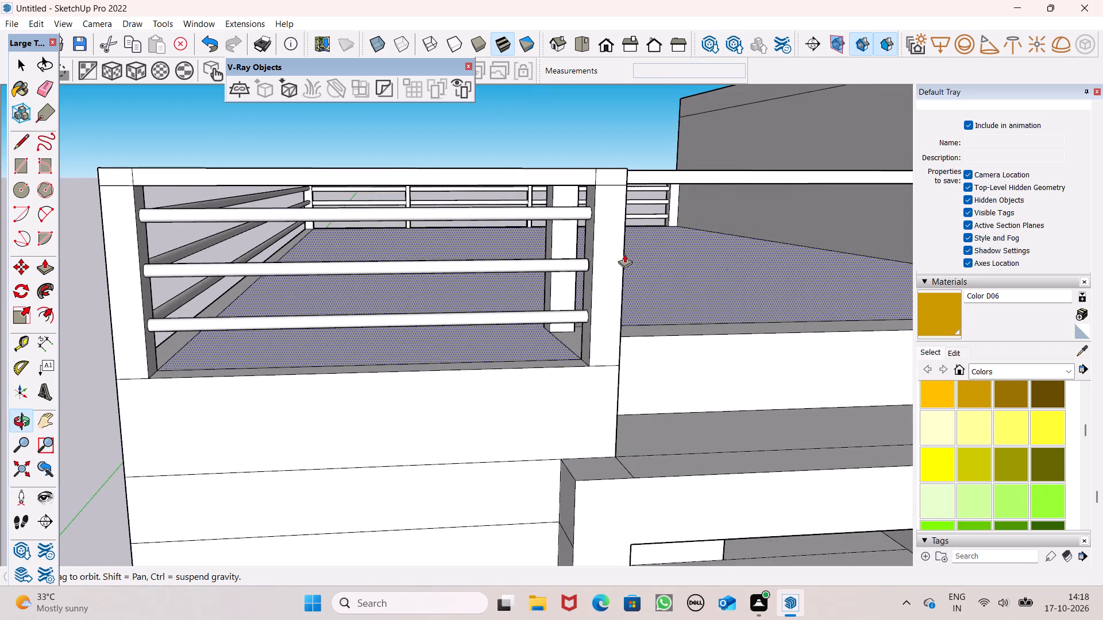
scroll(639, 262, "down", 1)
middle_click_drag(658, 268, 647, 280)
key("space")
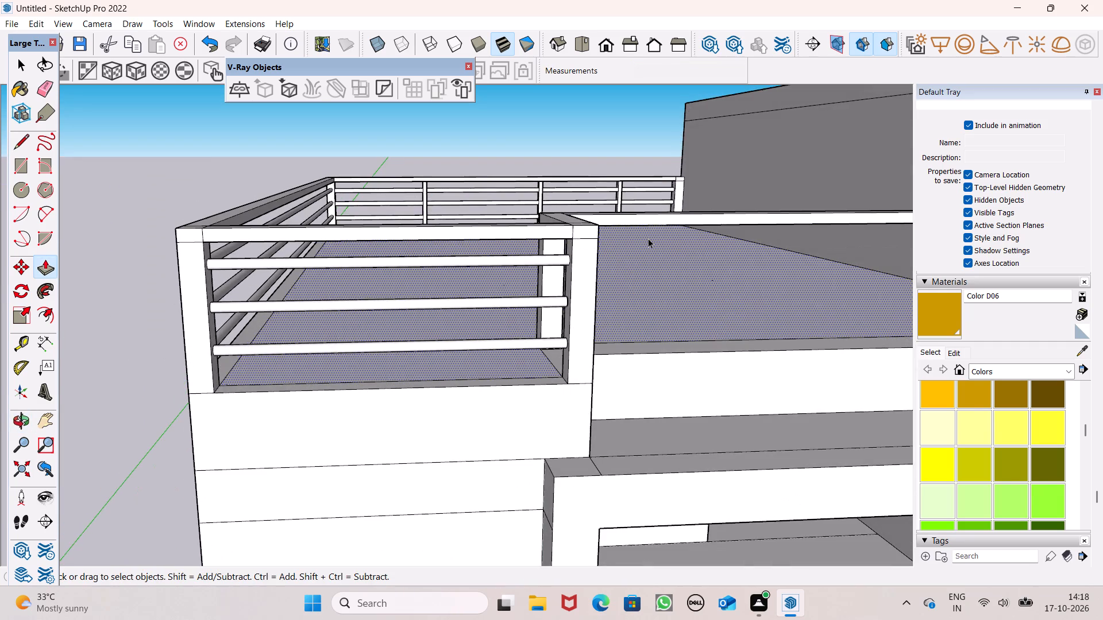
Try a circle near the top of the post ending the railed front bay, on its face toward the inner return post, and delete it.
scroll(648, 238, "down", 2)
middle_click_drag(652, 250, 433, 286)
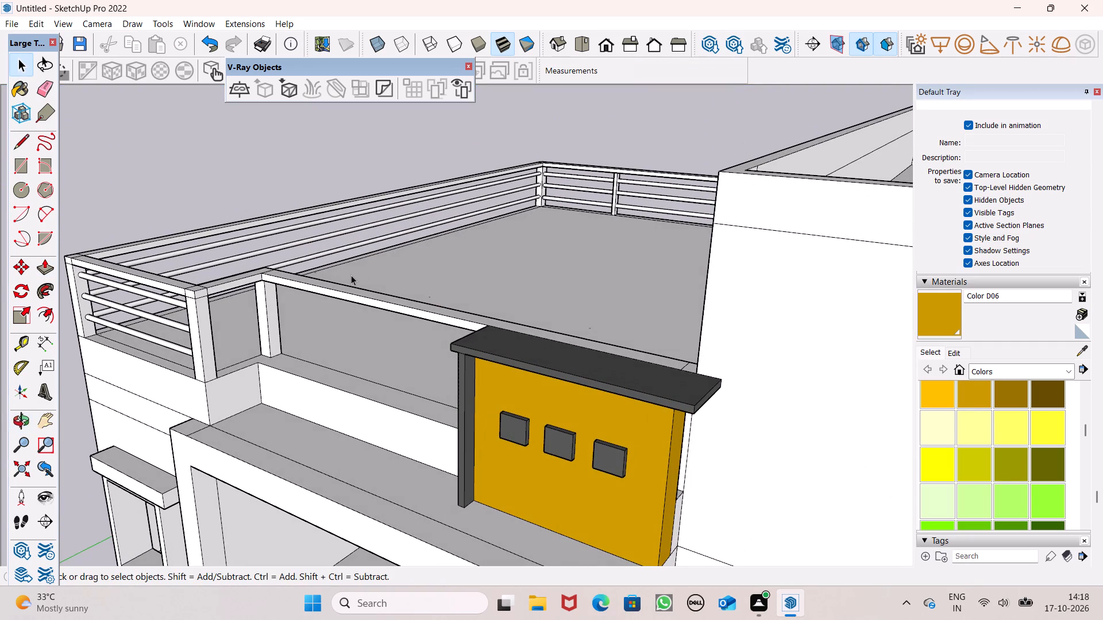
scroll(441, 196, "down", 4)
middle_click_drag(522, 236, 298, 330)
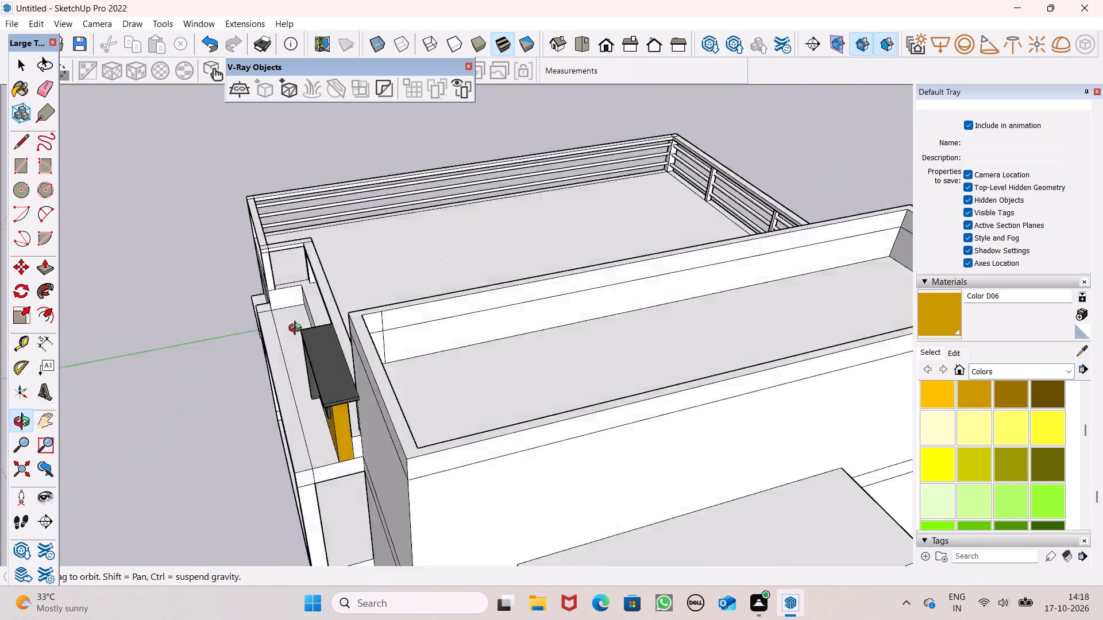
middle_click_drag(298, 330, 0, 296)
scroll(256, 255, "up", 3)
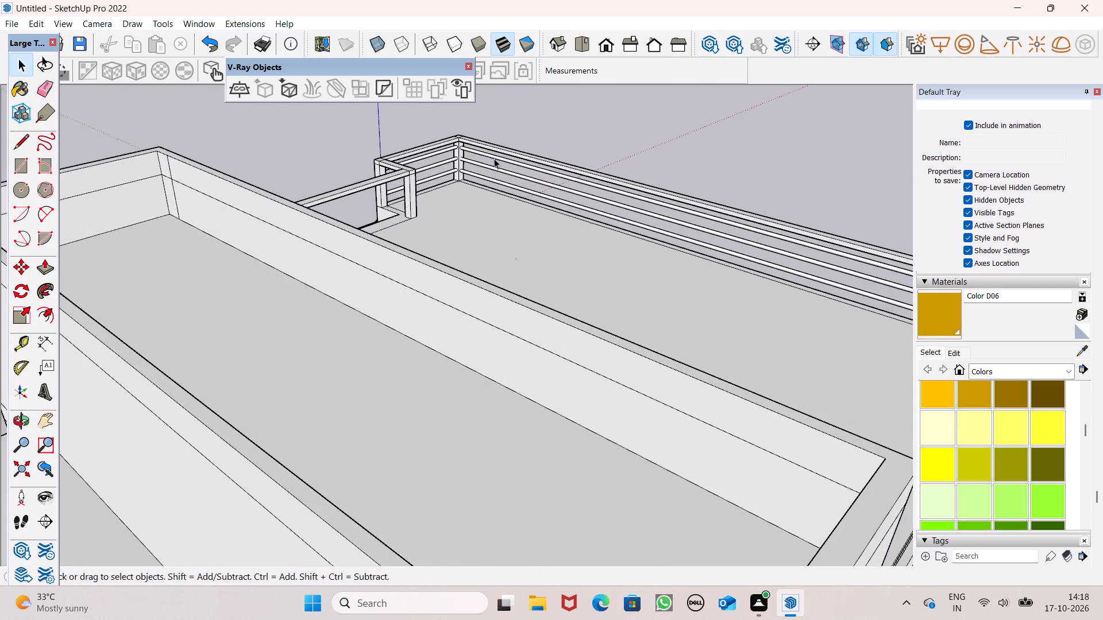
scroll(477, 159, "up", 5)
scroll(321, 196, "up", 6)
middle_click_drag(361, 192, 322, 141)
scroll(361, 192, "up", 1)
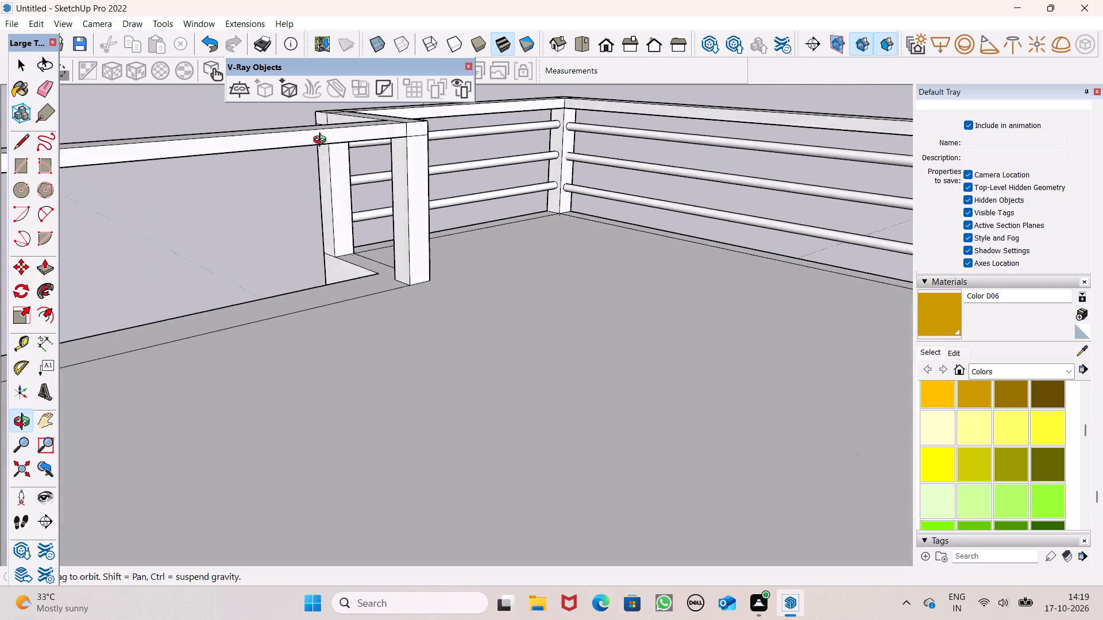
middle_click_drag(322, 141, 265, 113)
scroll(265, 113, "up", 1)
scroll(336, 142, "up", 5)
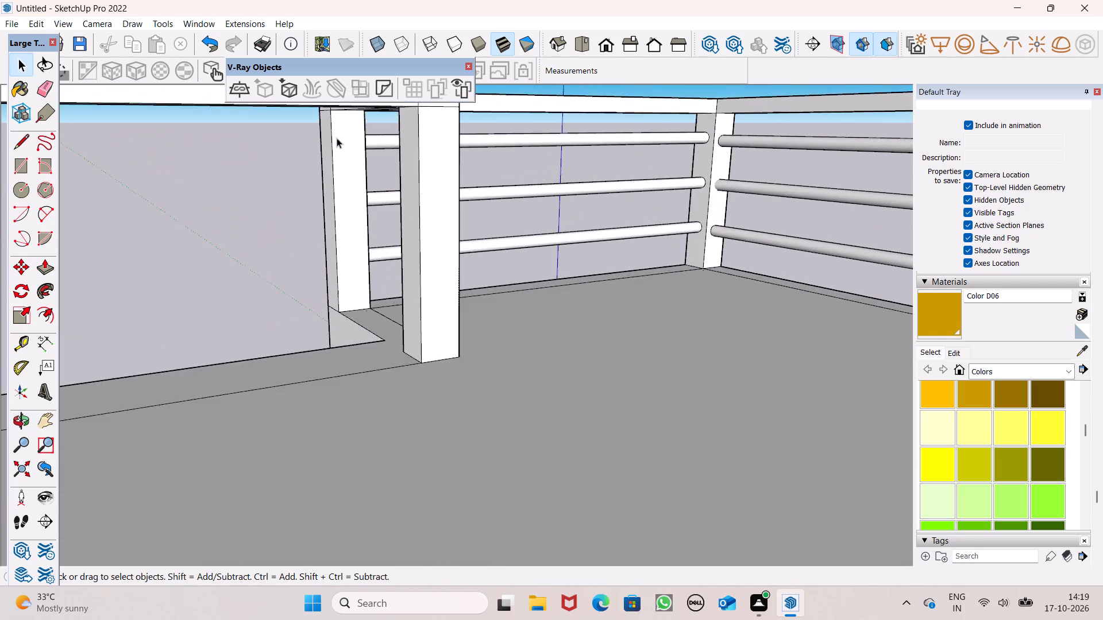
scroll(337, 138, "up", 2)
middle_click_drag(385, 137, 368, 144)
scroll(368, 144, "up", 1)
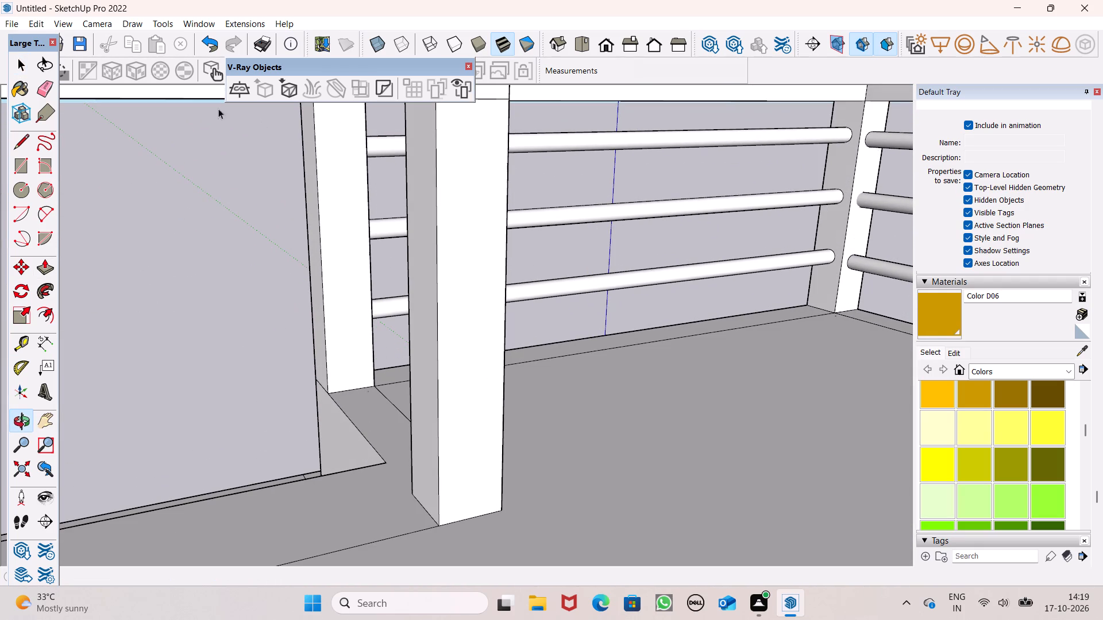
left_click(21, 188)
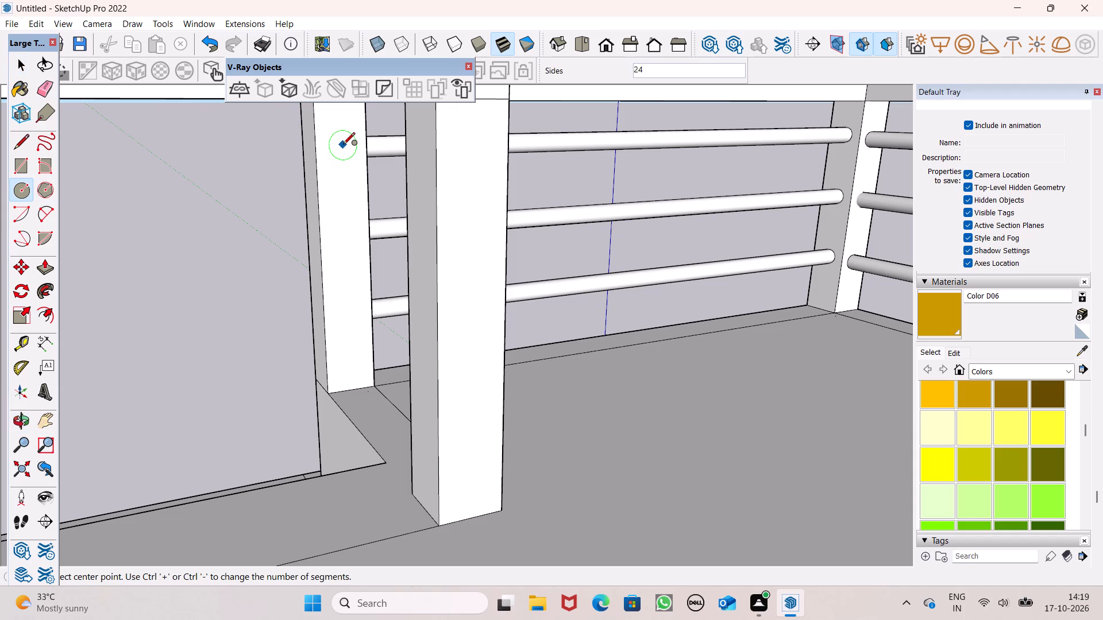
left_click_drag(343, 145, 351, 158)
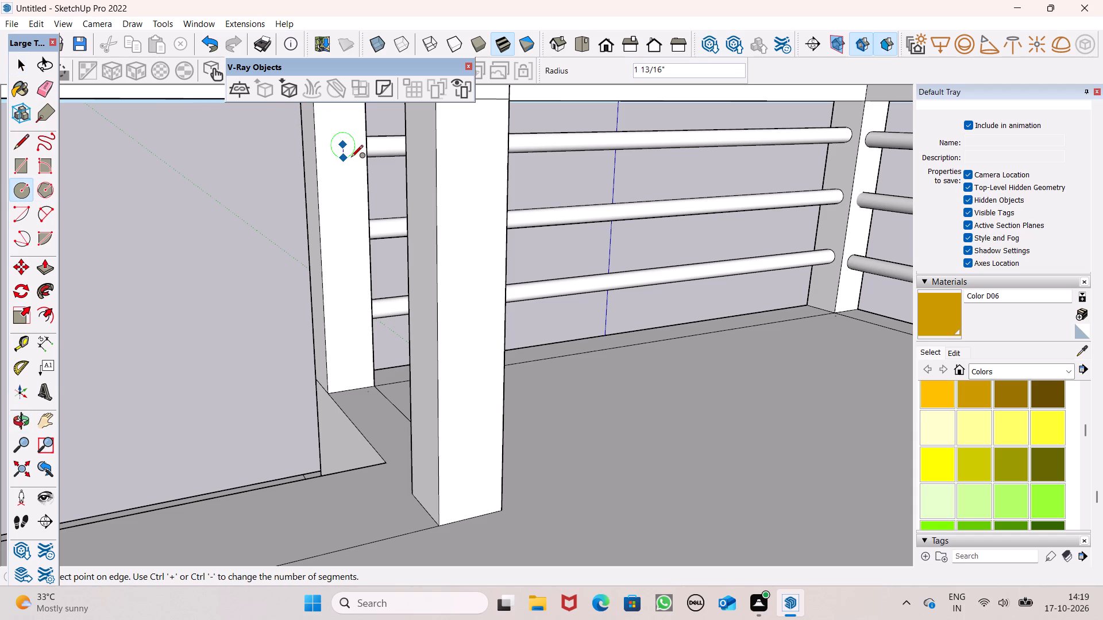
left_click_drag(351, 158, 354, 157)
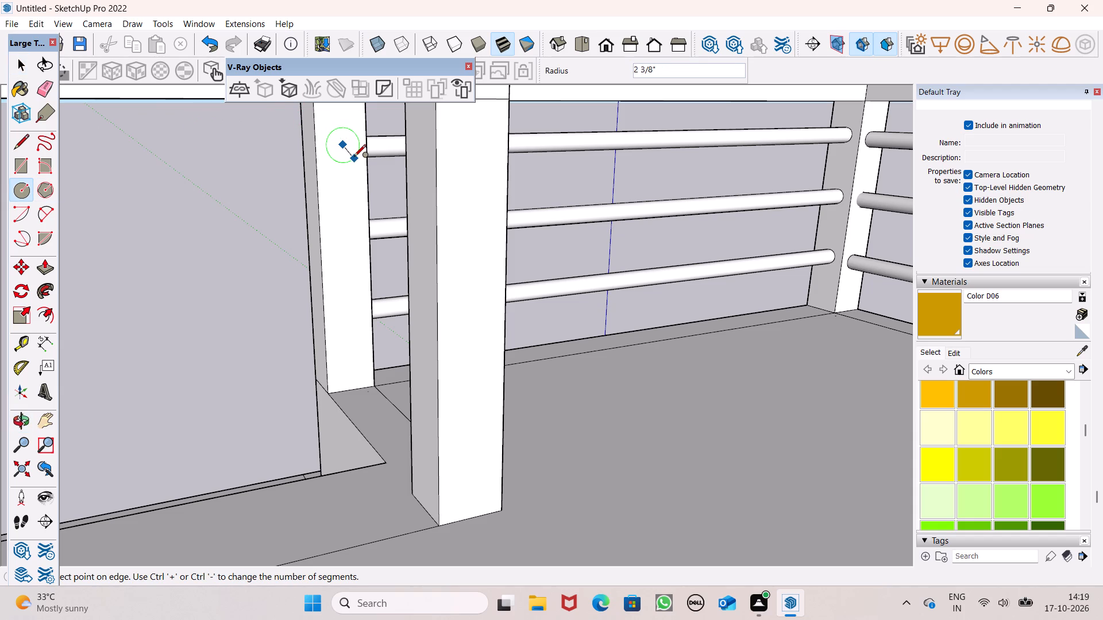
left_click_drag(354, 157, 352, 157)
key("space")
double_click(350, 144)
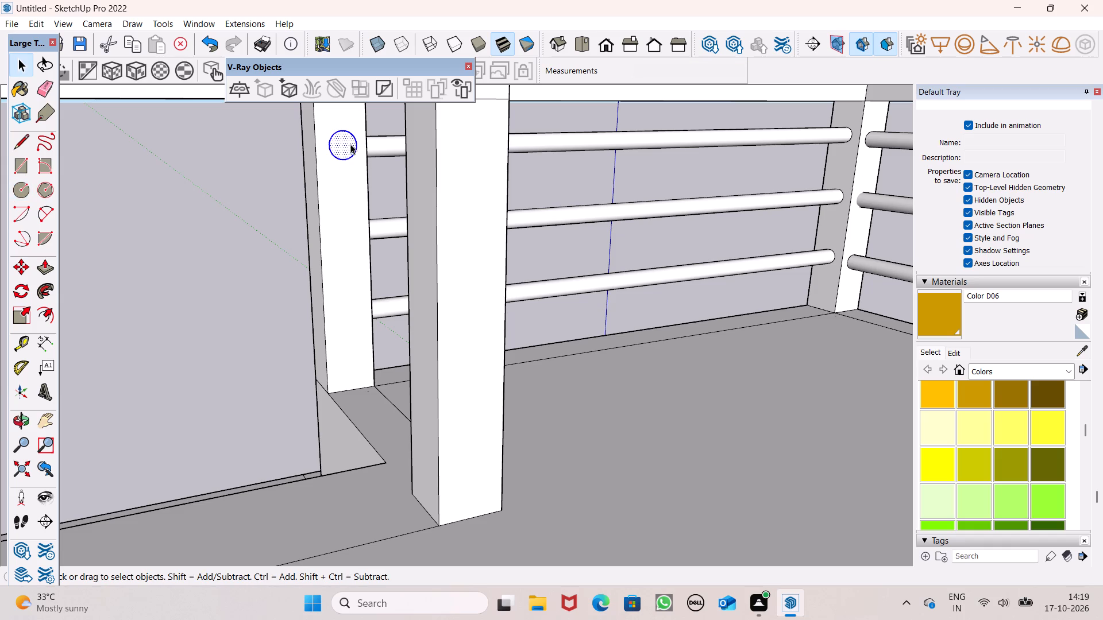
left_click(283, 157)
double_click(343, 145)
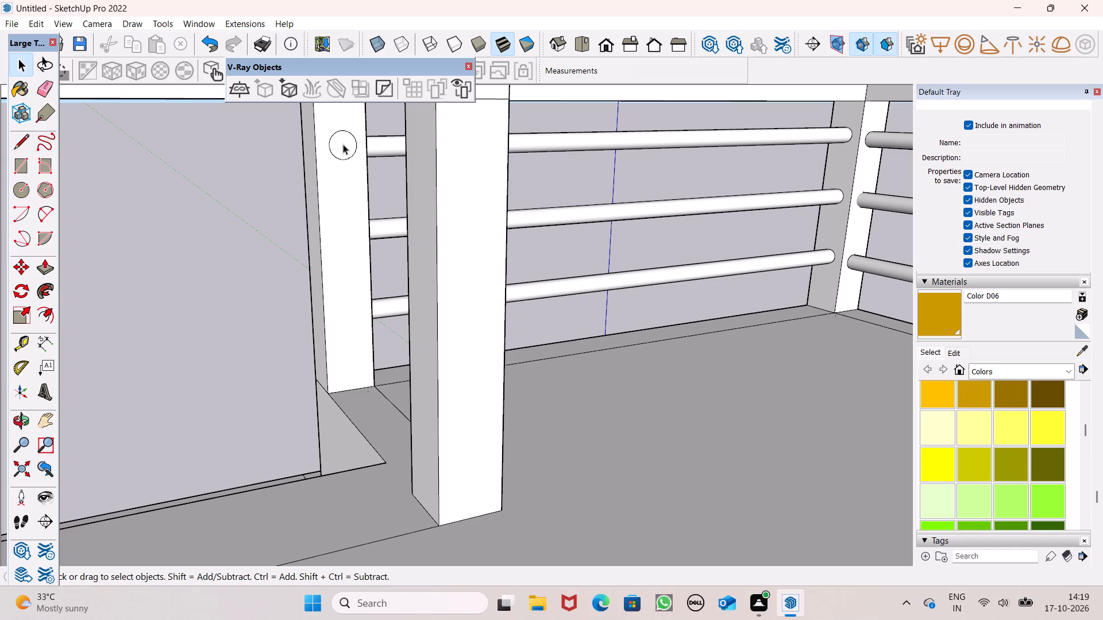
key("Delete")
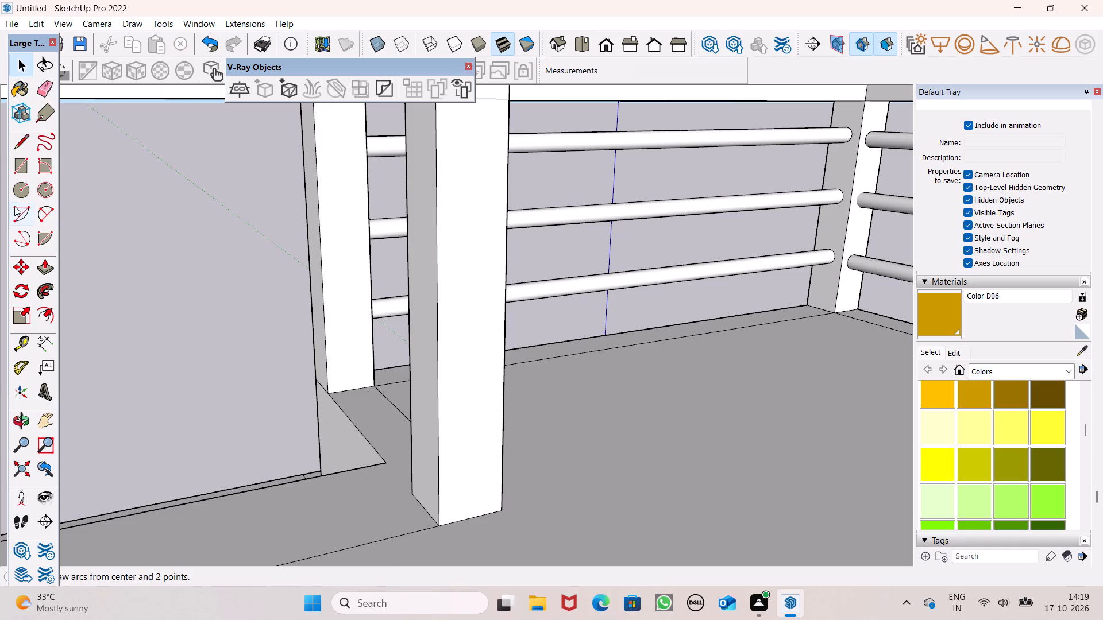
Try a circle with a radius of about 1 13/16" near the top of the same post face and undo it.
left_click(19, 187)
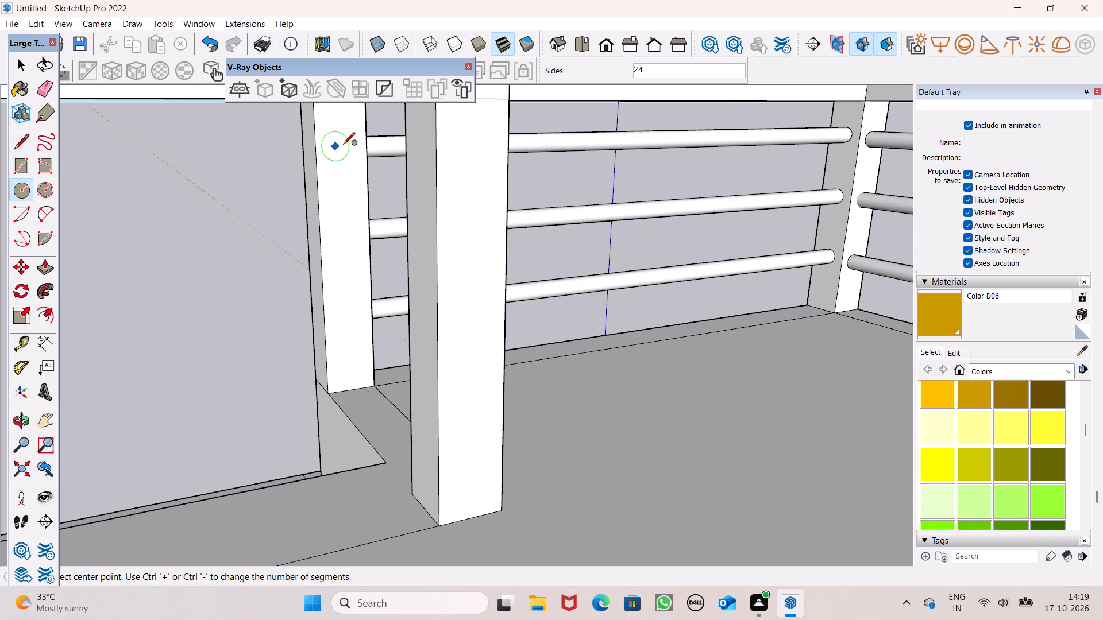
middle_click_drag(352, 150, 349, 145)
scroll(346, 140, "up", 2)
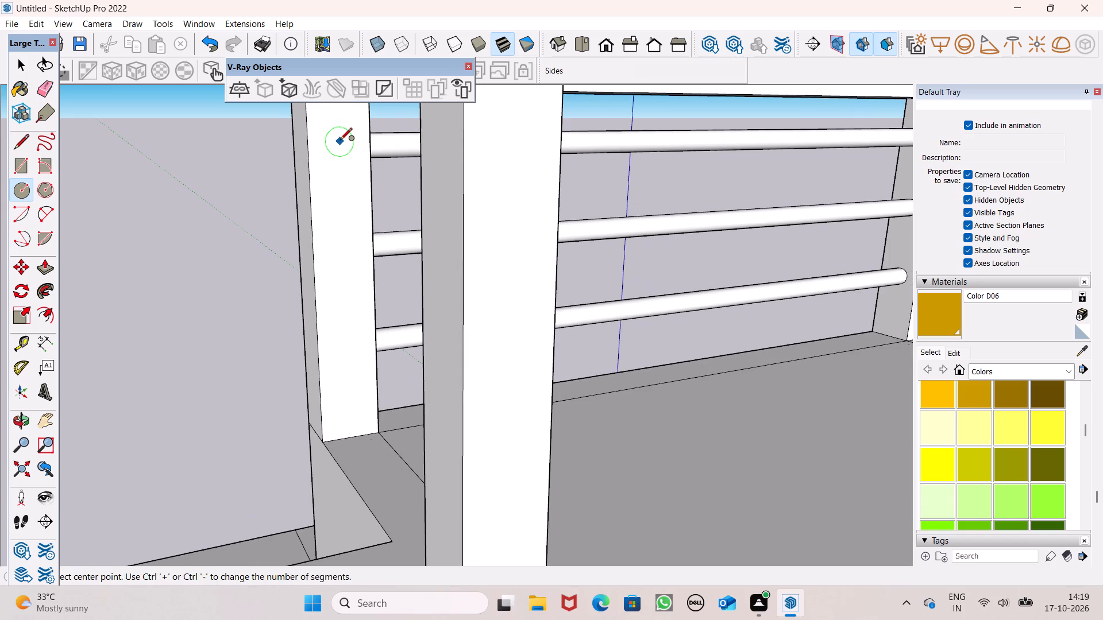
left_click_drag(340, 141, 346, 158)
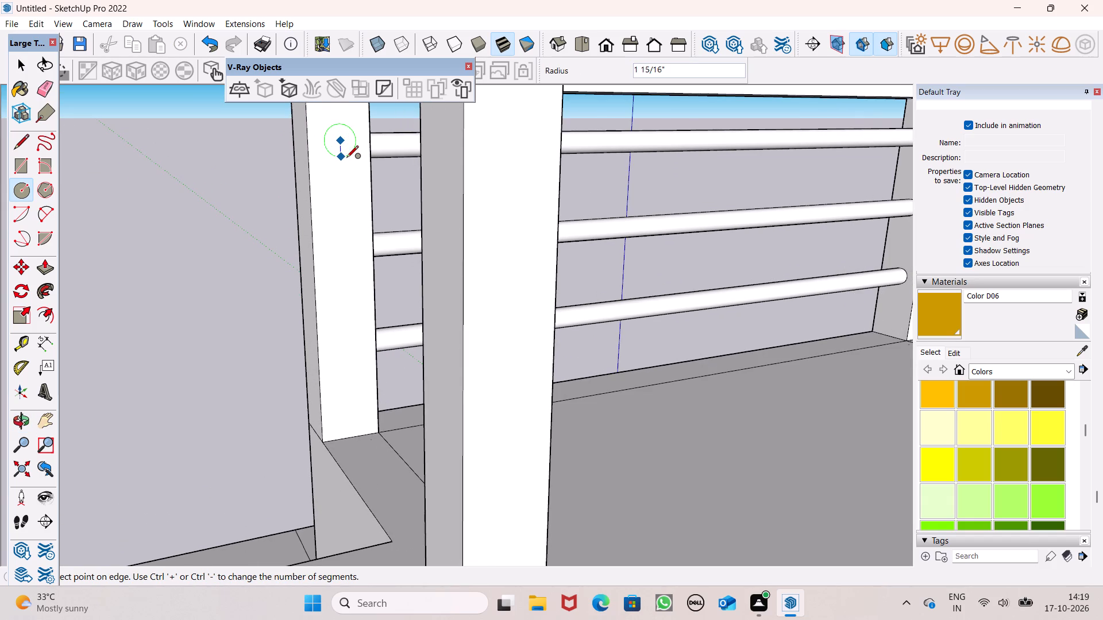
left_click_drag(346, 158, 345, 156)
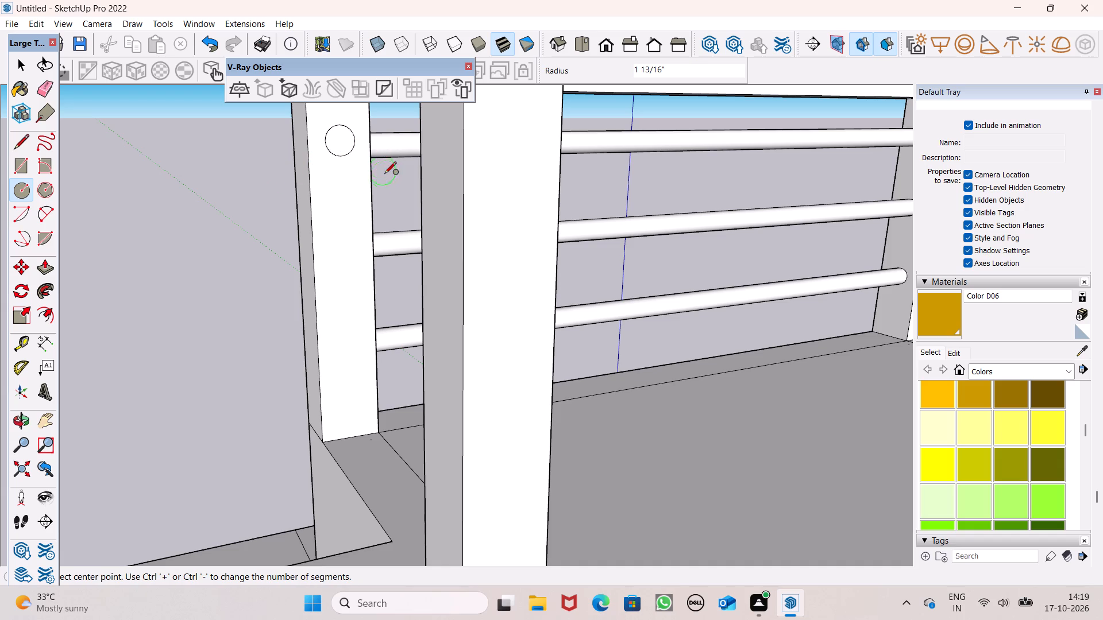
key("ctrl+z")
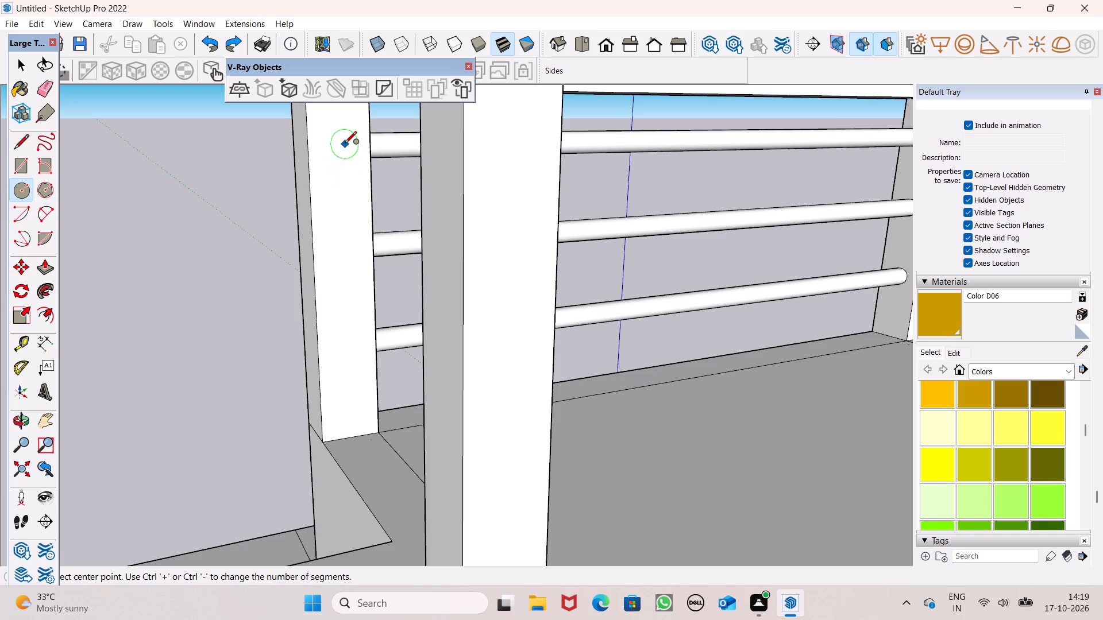
Draw a circle with a radius of about 1 11/16" near the top of the post face, level with the adjoining top rail.
left_click_drag(341, 144, 344, 155)
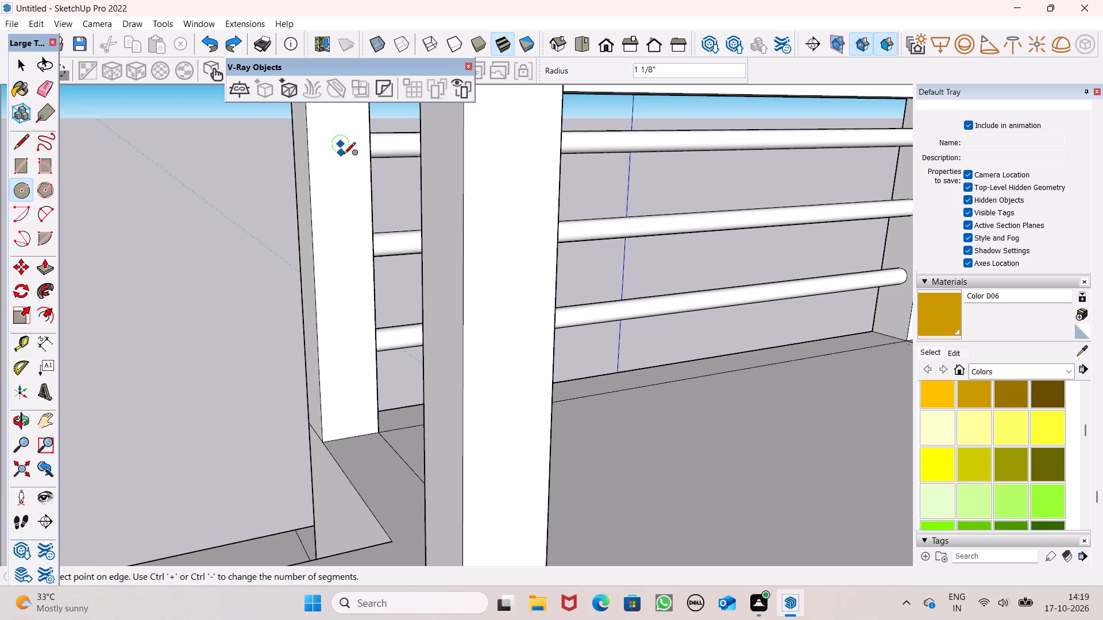
left_click_drag(344, 155, 354, 176)
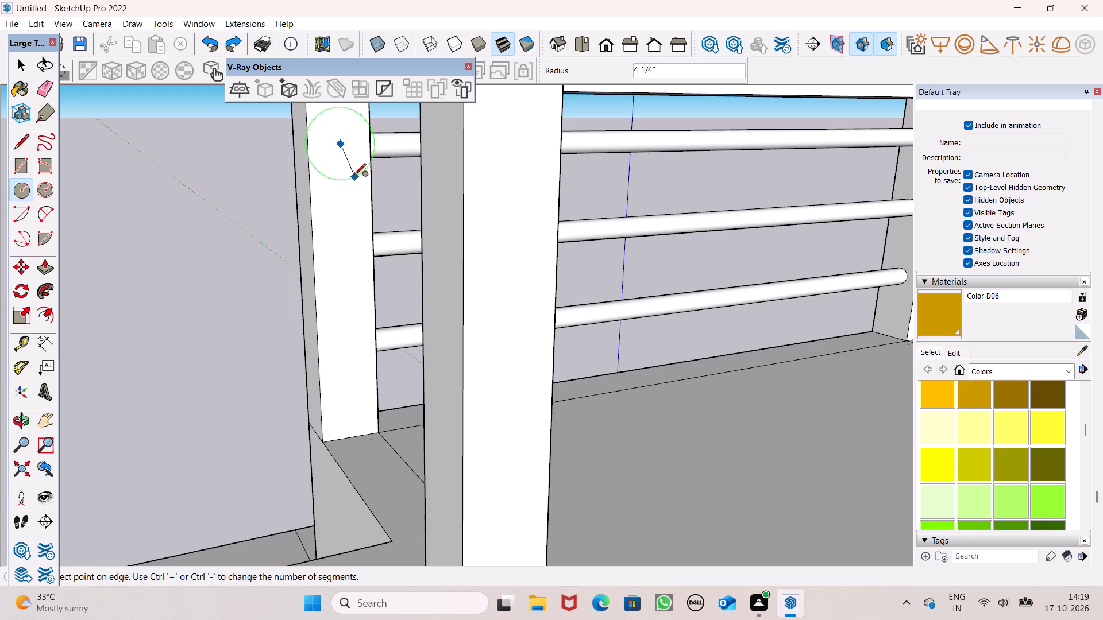
left_click_drag(354, 176, 344, 158)
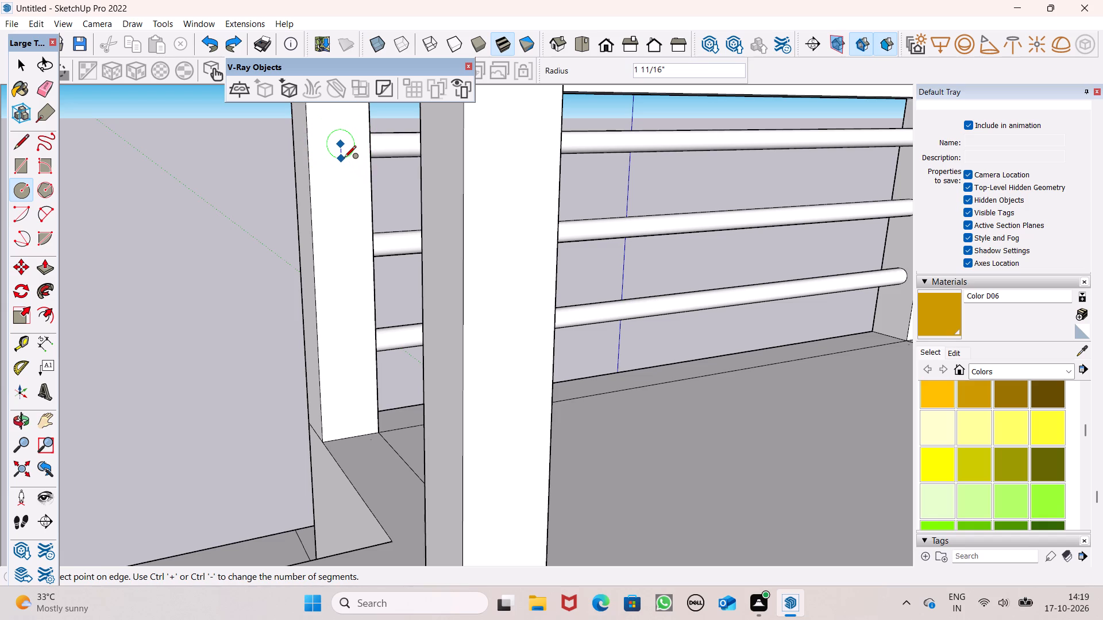
left_click_drag(344, 158, 348, 159)
key("space")
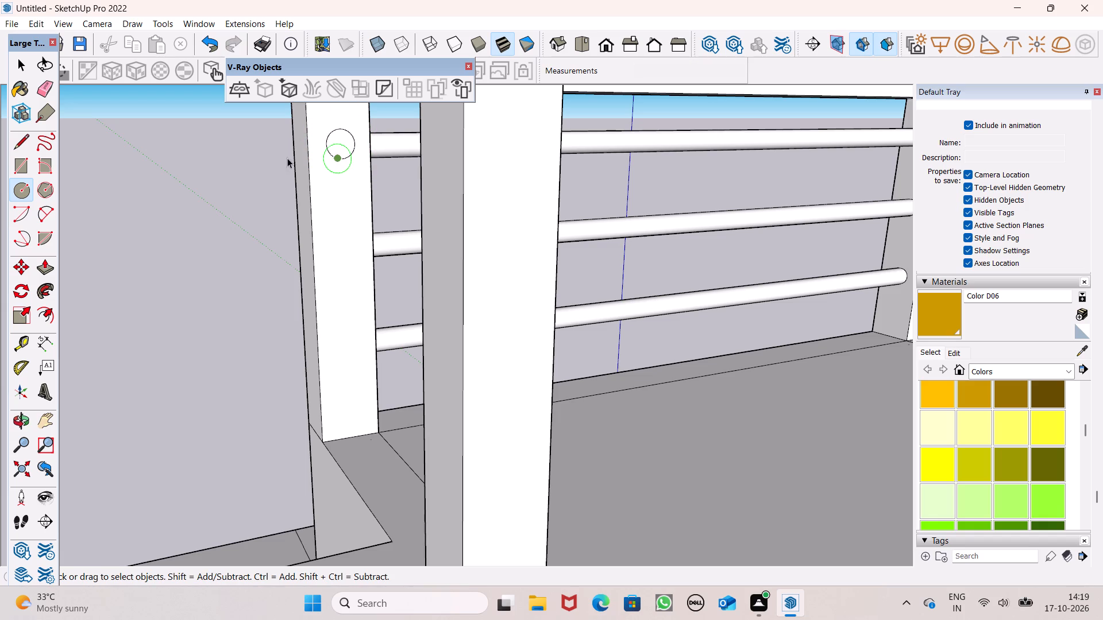
Copy the circle twice down the post face, the first about 1' 3/4" below the original and the second about 11 3/4" below that.
scroll(287, 158, "down", 1)
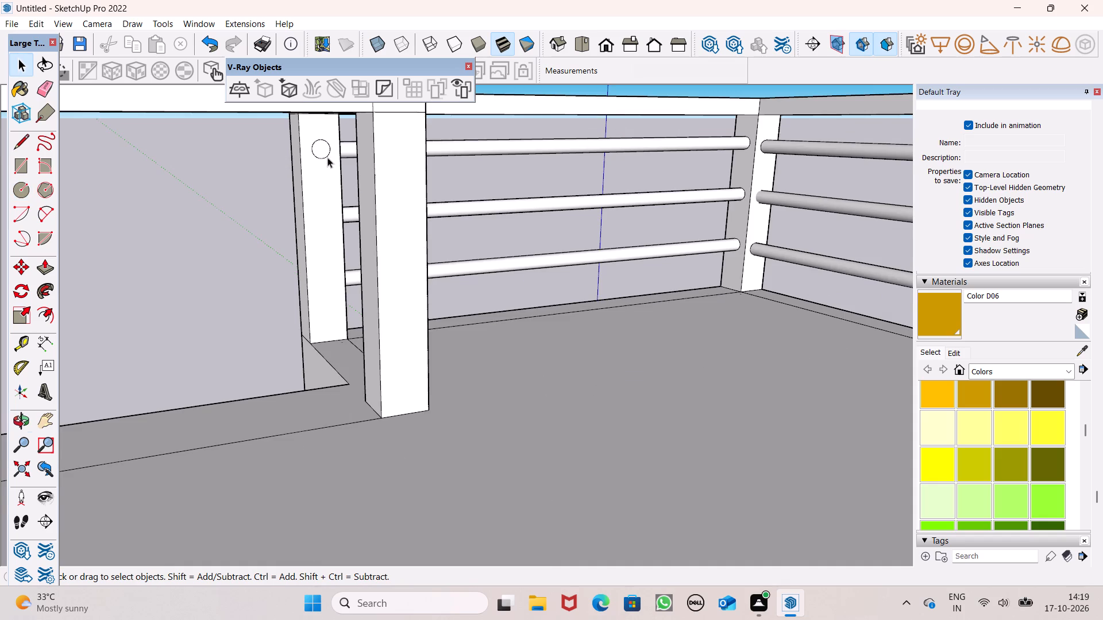
middle_click(327, 157)
scroll(327, 157, "up", 2)
double_click(318, 146)
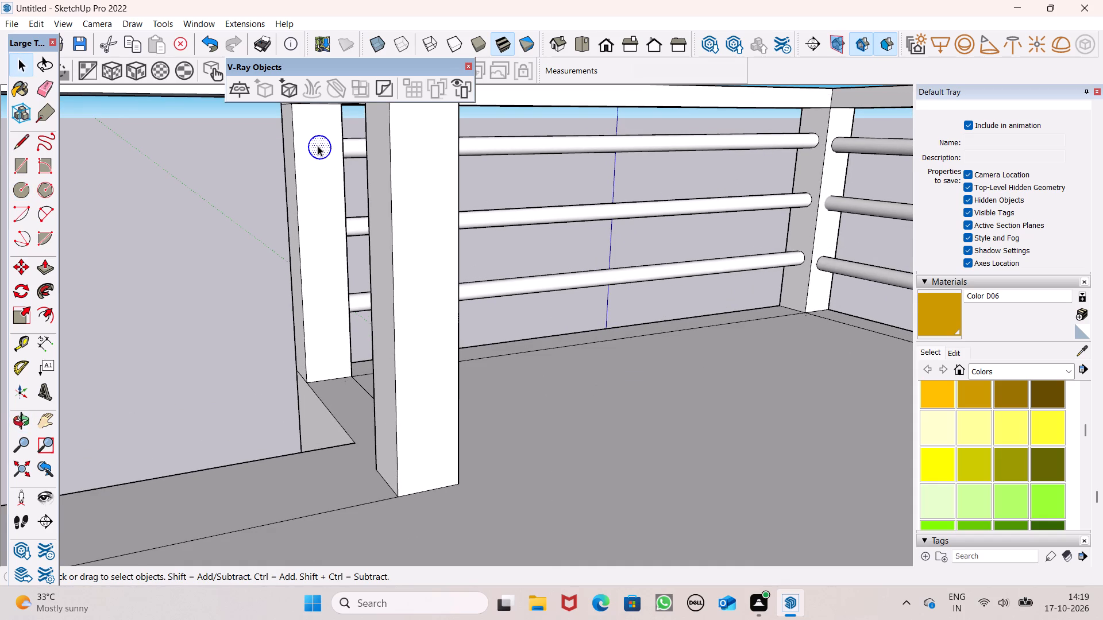
key("m")
key("Return")
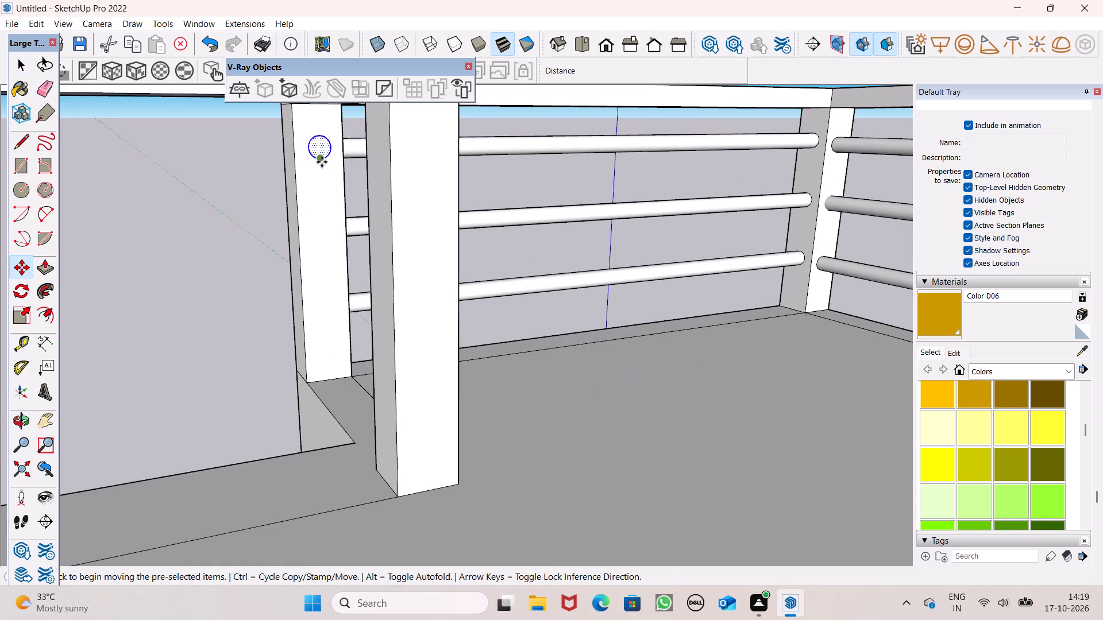
left_click_drag(322, 161, 326, 241)
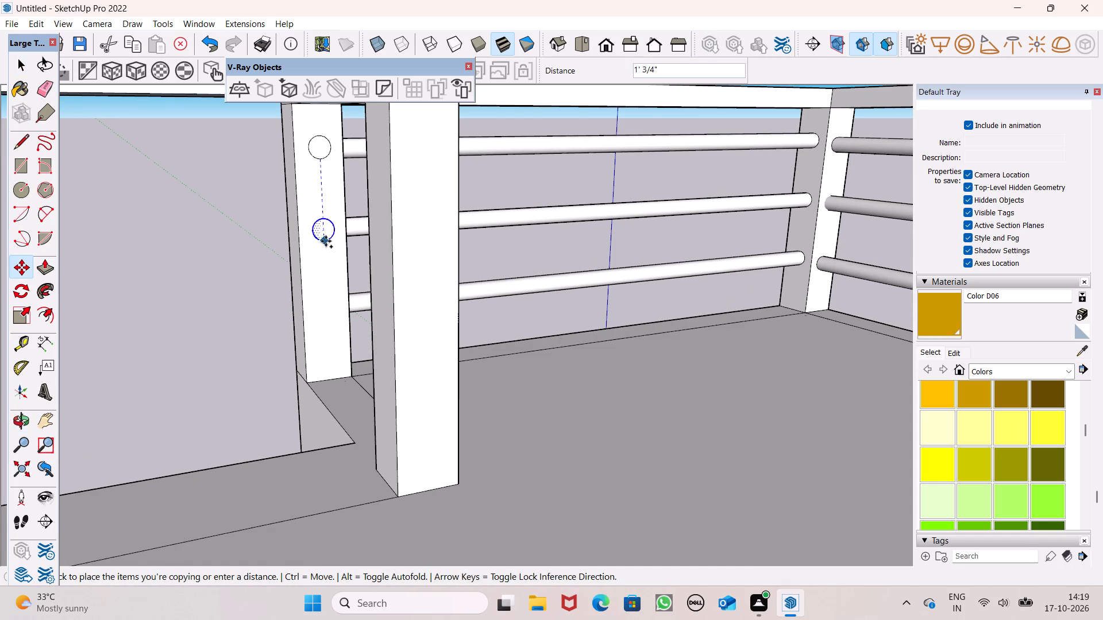
left_click_drag(326, 241, 331, 239)
left_click_drag(325, 240, 339, 295)
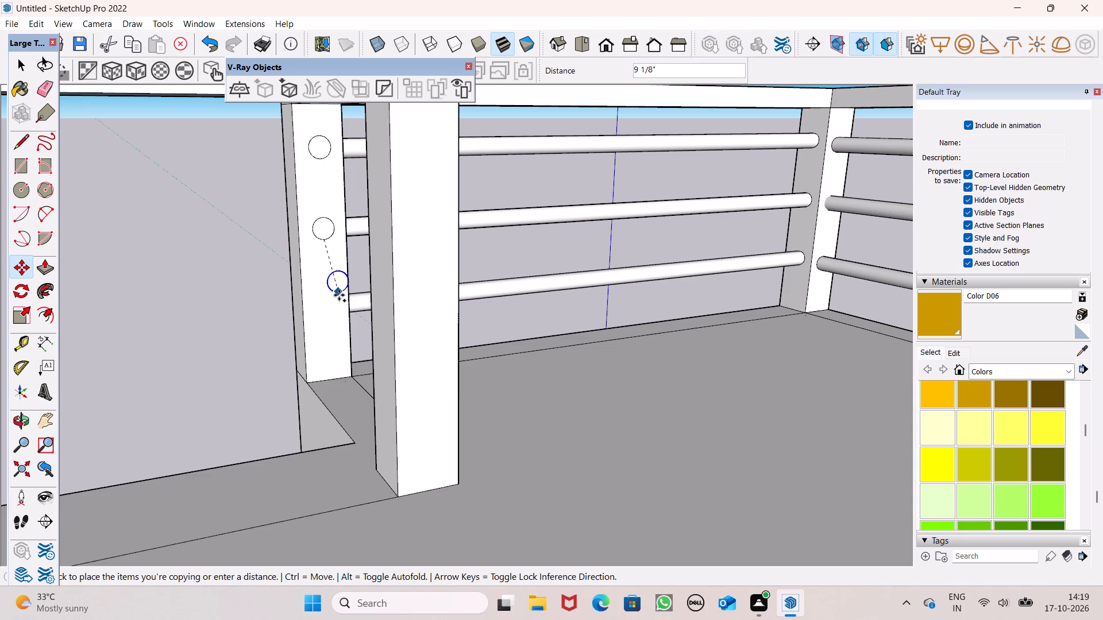
left_click_drag(339, 295, 333, 311)
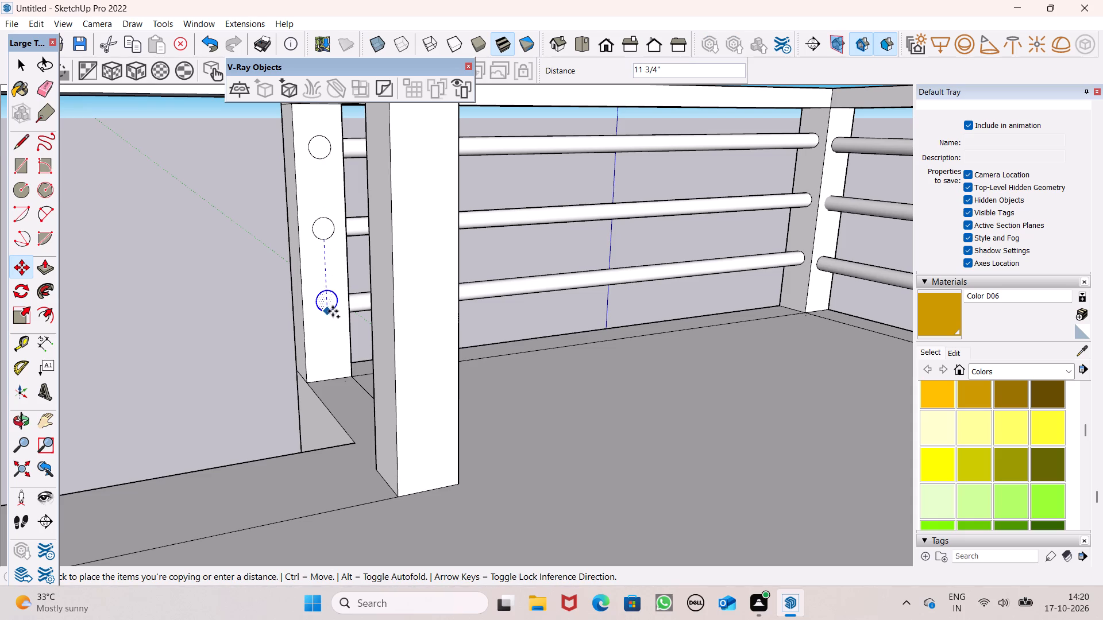
left_click_drag(333, 311, 332, 313)
key("space")
key("space")
left_click(226, 255)
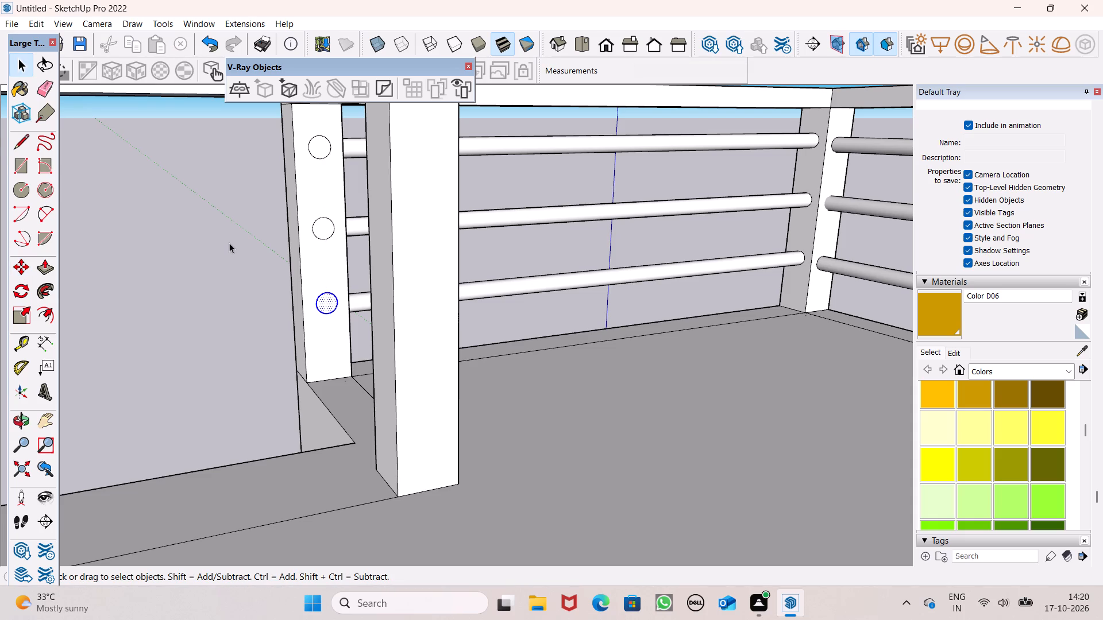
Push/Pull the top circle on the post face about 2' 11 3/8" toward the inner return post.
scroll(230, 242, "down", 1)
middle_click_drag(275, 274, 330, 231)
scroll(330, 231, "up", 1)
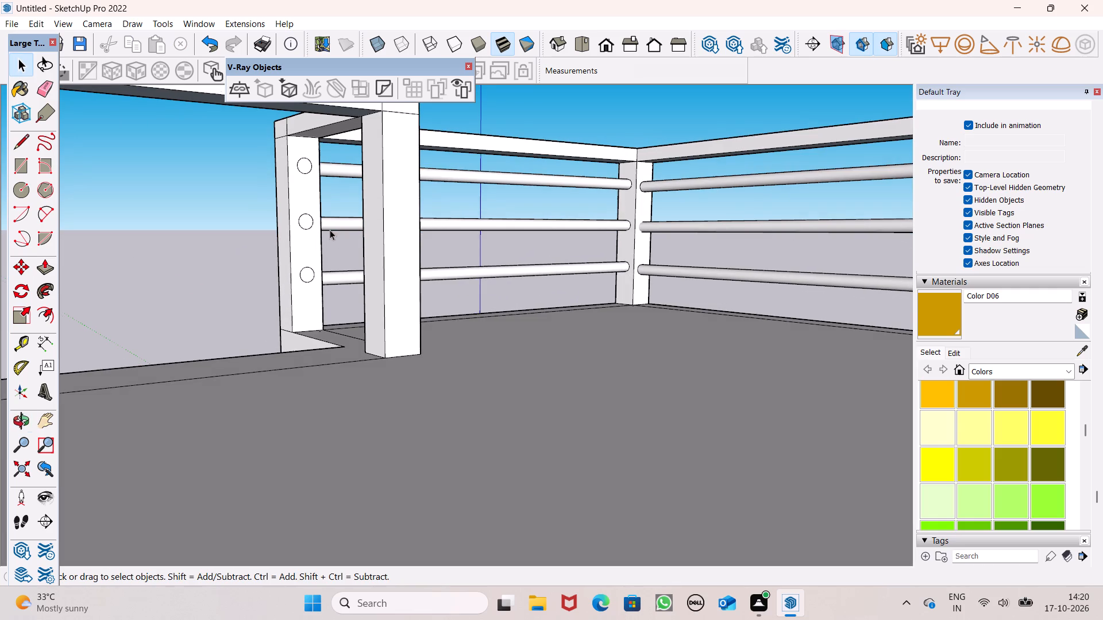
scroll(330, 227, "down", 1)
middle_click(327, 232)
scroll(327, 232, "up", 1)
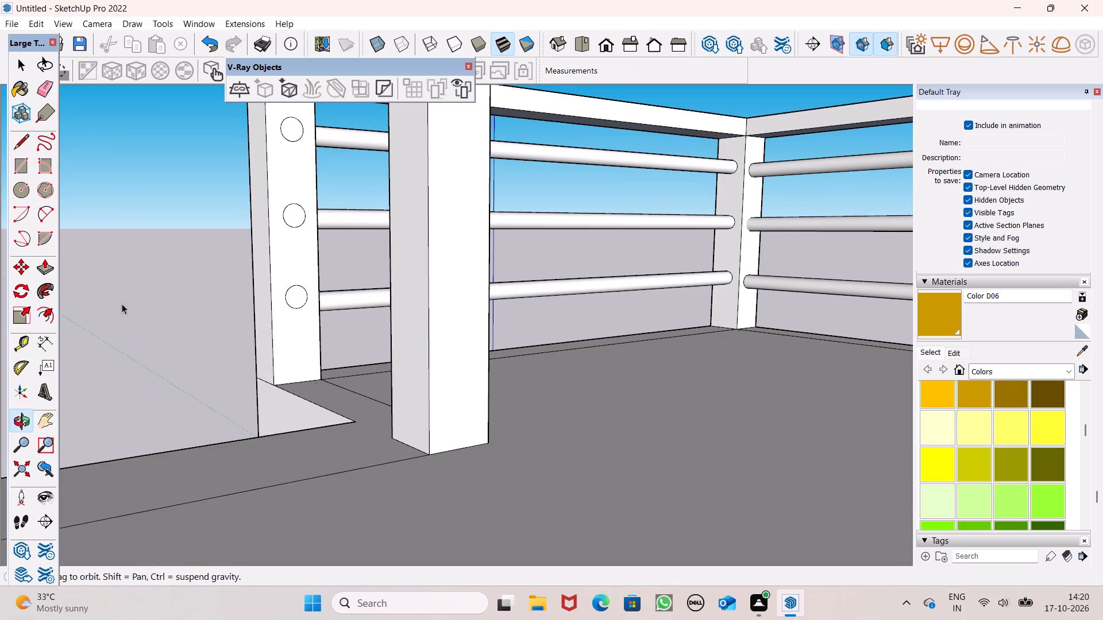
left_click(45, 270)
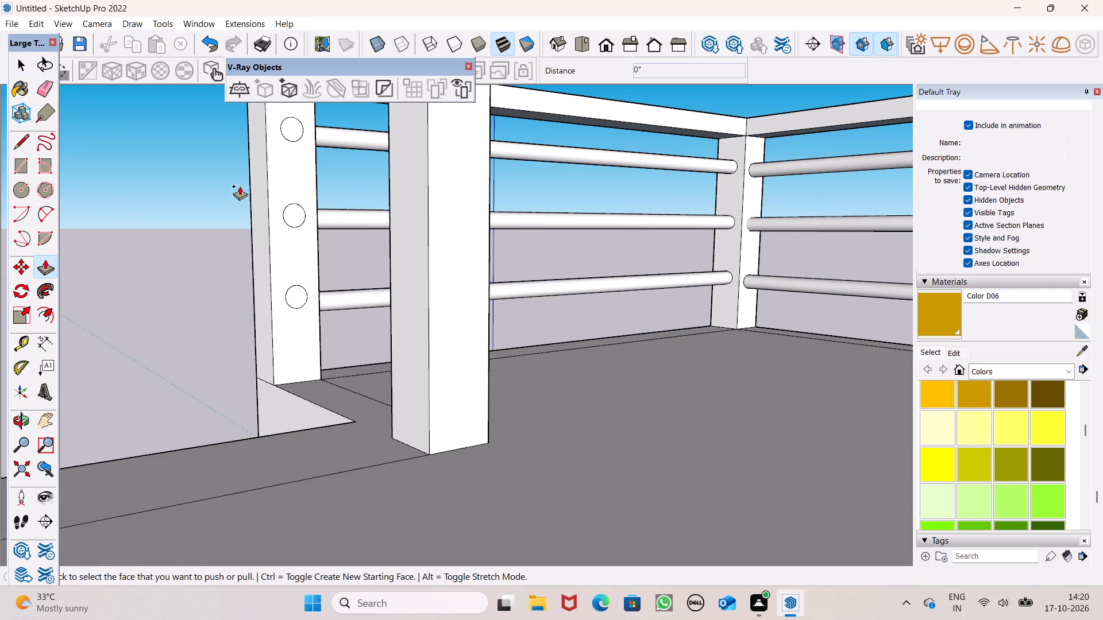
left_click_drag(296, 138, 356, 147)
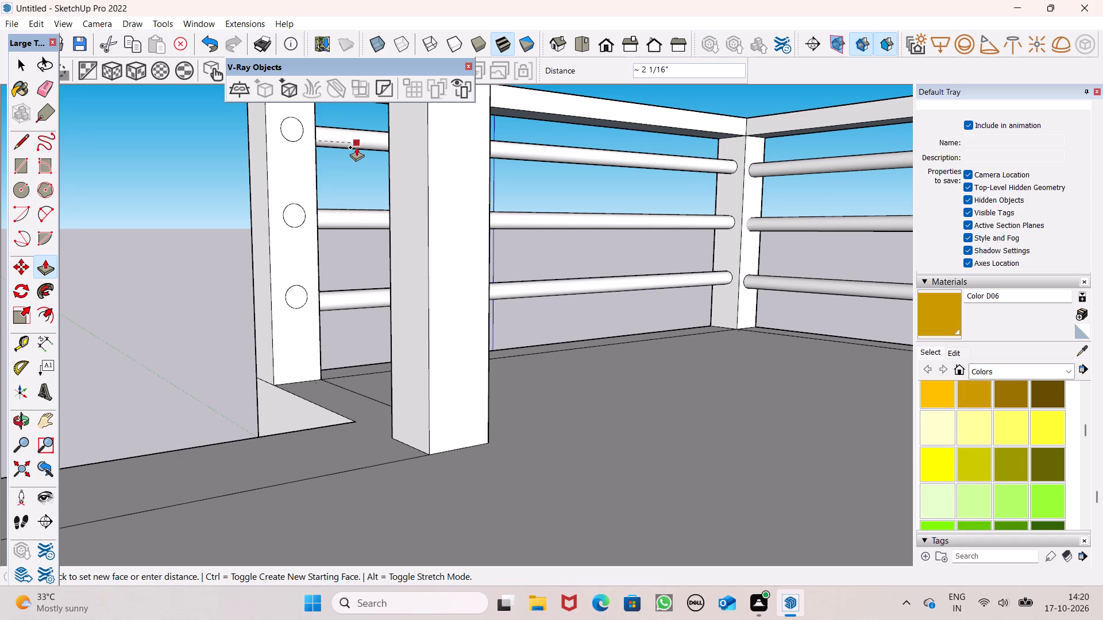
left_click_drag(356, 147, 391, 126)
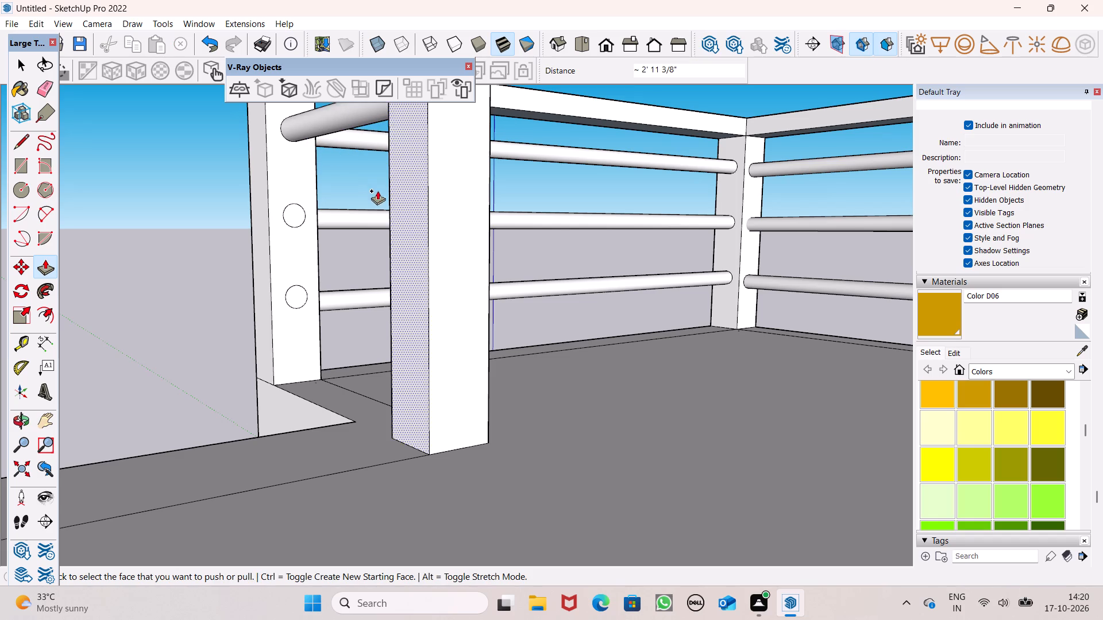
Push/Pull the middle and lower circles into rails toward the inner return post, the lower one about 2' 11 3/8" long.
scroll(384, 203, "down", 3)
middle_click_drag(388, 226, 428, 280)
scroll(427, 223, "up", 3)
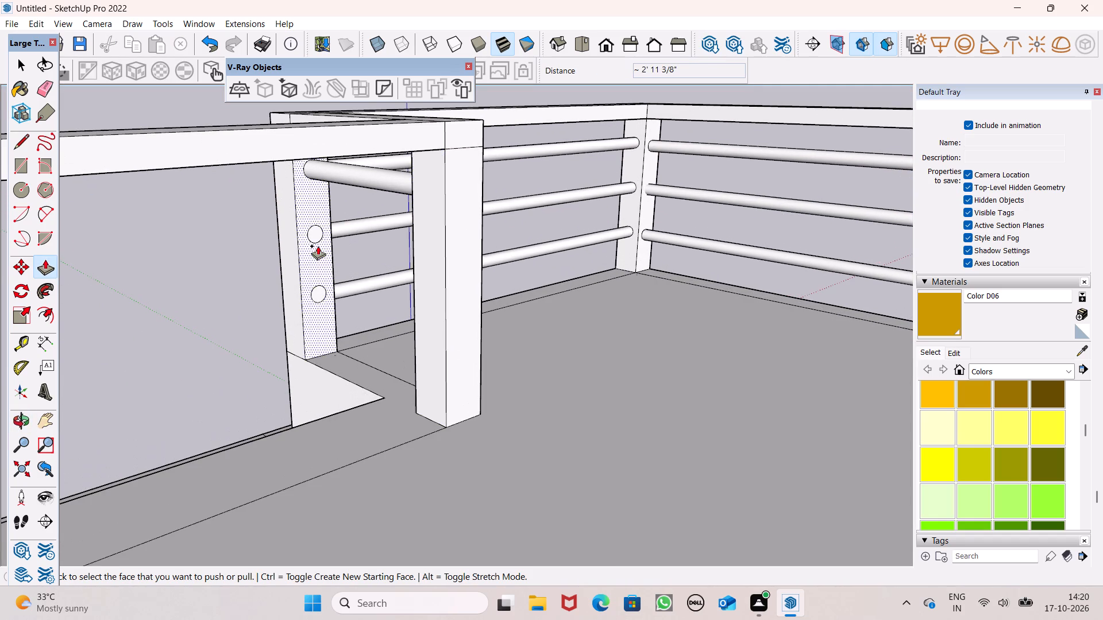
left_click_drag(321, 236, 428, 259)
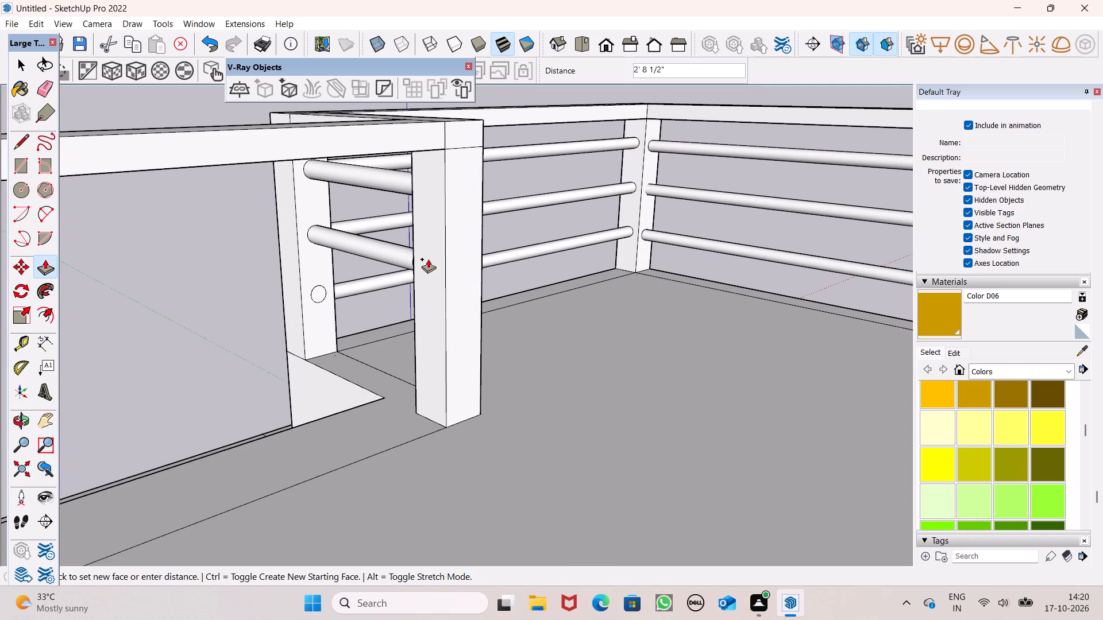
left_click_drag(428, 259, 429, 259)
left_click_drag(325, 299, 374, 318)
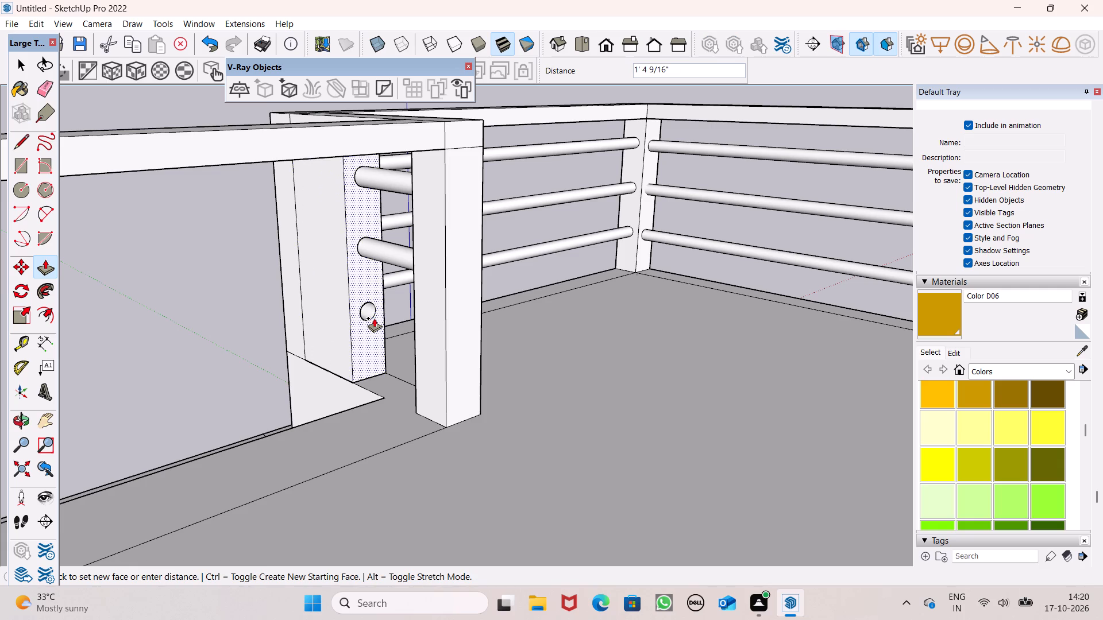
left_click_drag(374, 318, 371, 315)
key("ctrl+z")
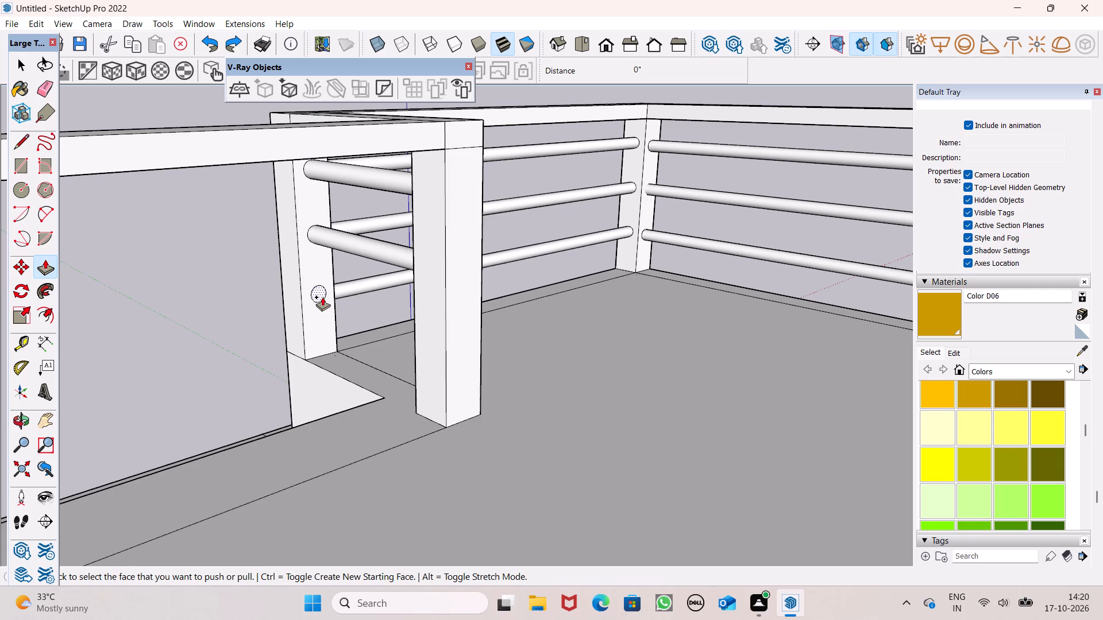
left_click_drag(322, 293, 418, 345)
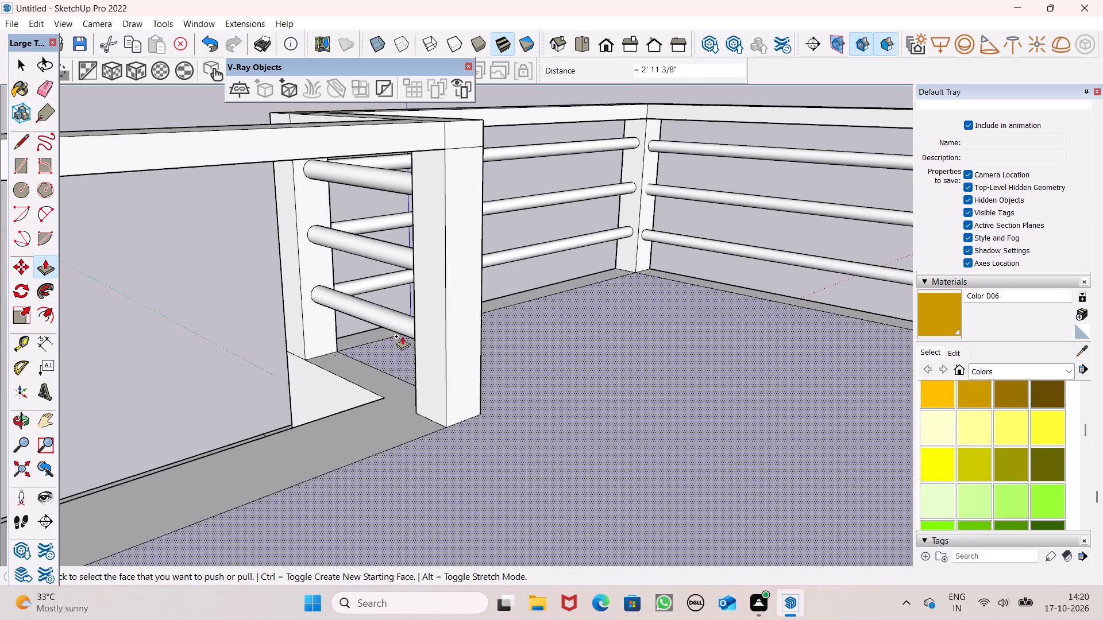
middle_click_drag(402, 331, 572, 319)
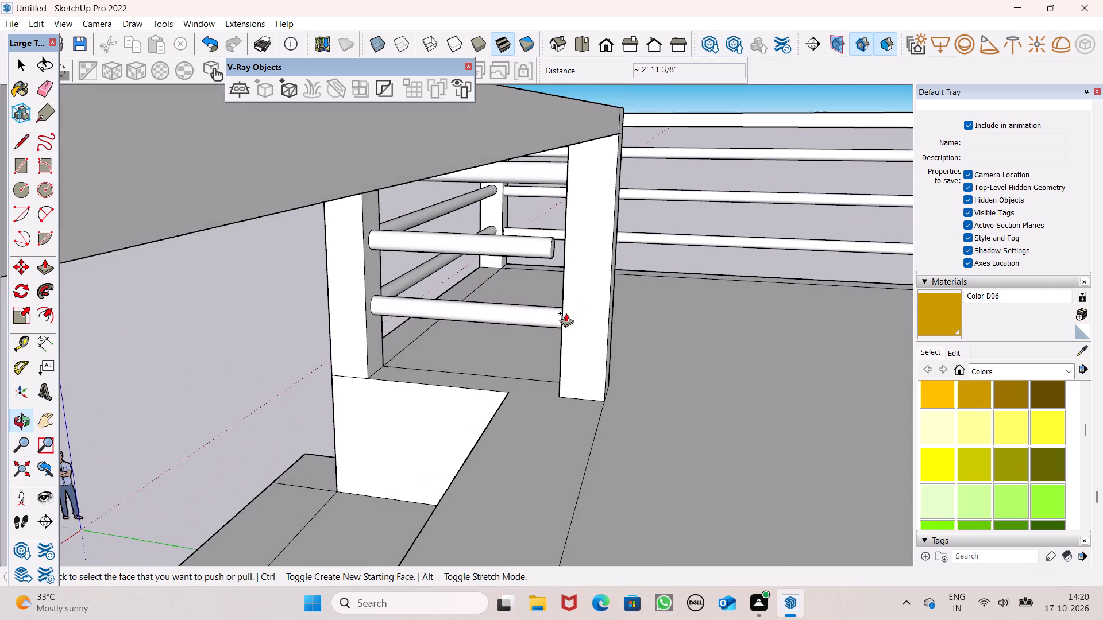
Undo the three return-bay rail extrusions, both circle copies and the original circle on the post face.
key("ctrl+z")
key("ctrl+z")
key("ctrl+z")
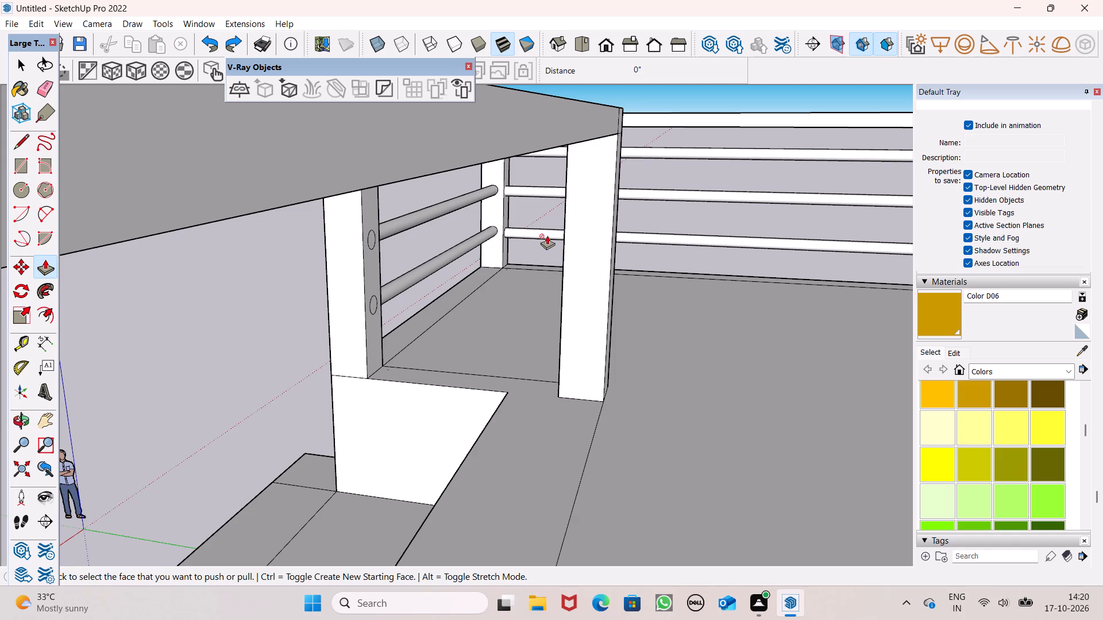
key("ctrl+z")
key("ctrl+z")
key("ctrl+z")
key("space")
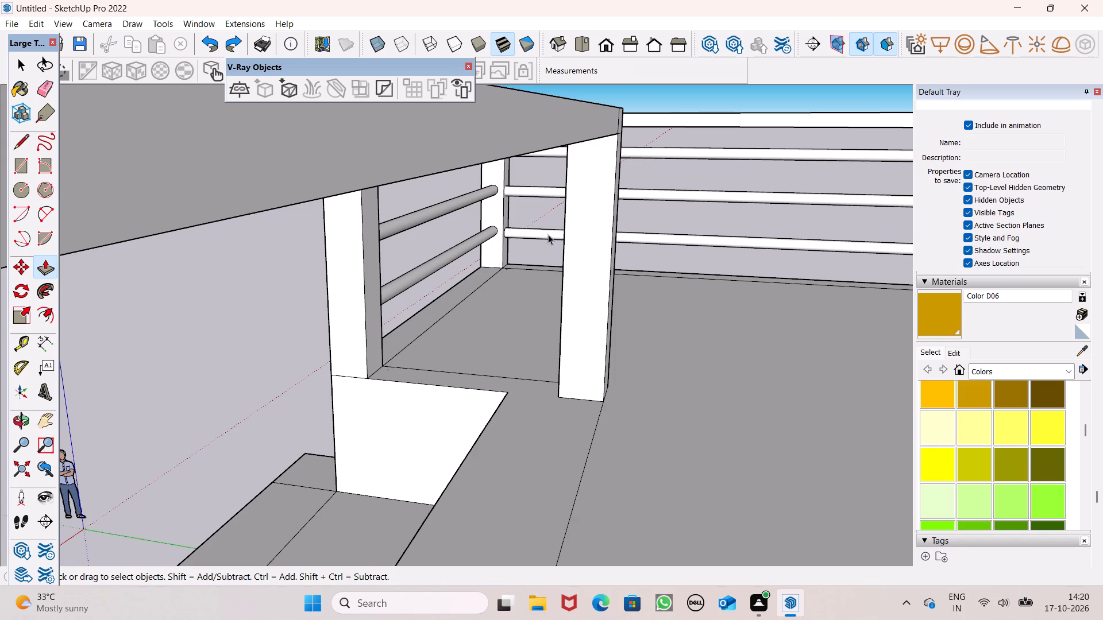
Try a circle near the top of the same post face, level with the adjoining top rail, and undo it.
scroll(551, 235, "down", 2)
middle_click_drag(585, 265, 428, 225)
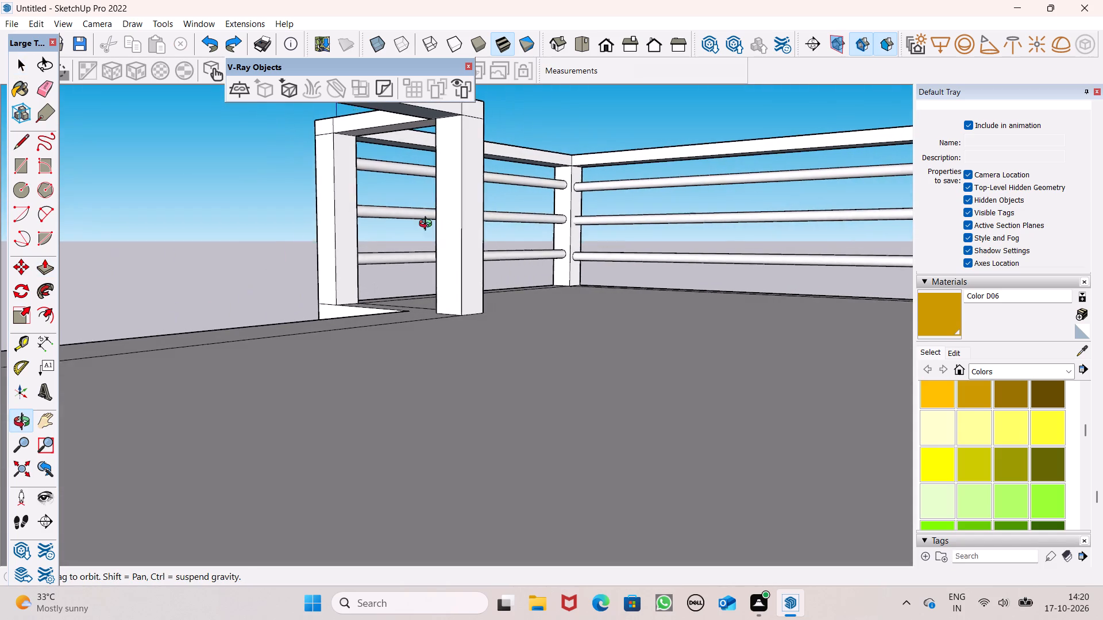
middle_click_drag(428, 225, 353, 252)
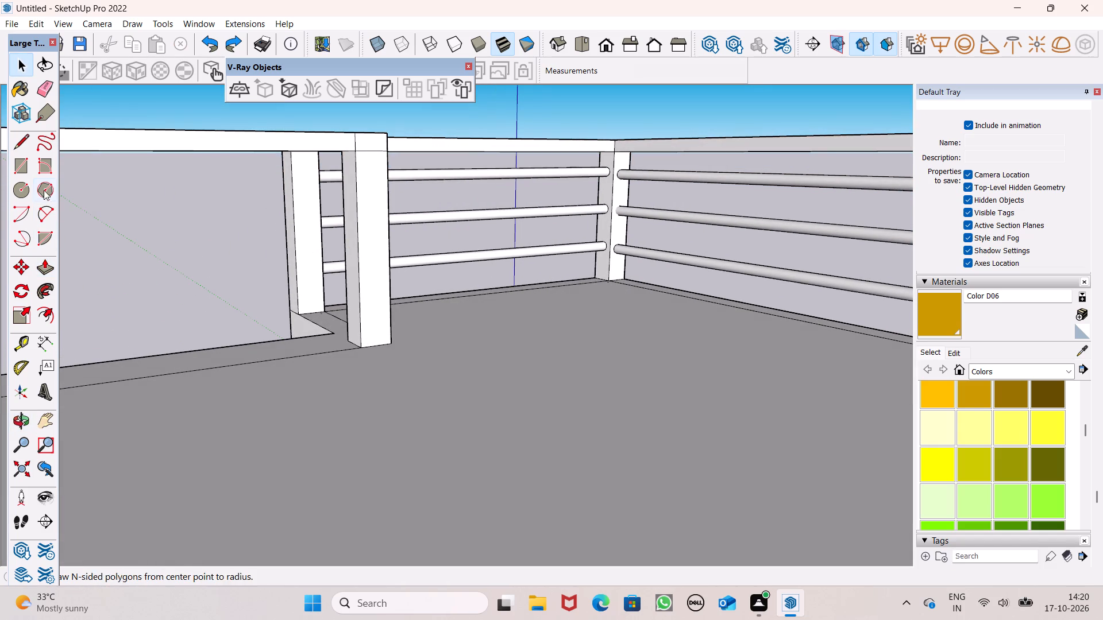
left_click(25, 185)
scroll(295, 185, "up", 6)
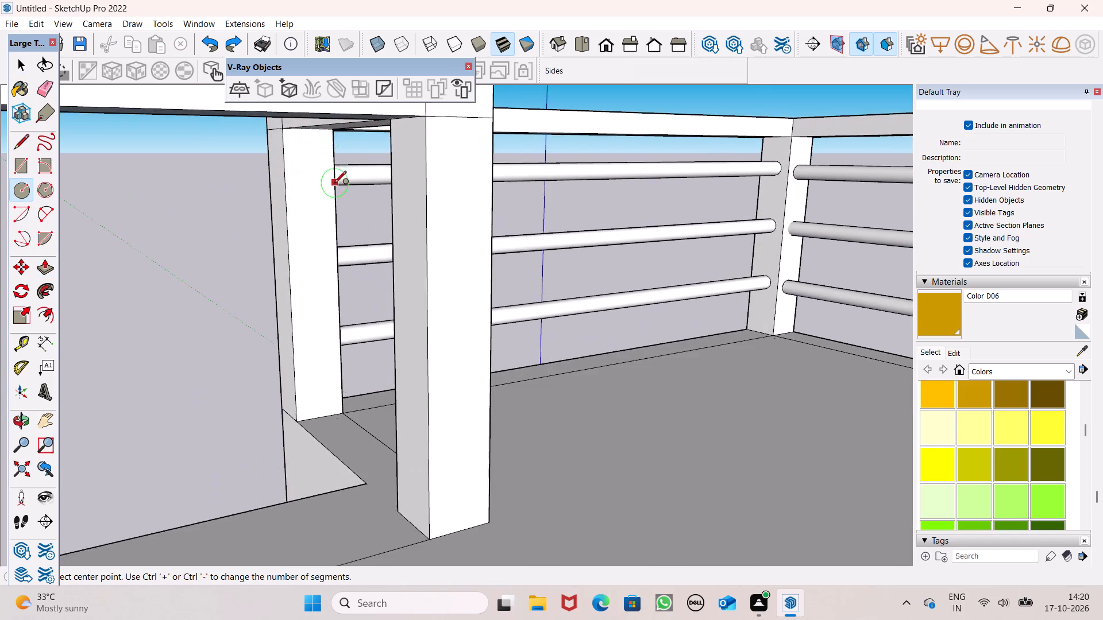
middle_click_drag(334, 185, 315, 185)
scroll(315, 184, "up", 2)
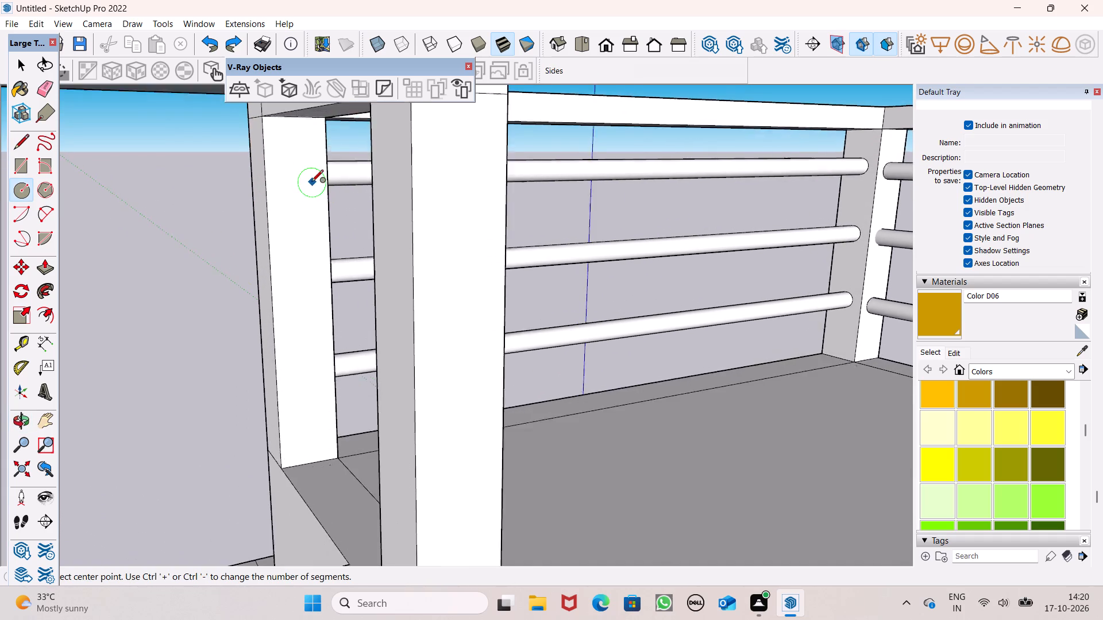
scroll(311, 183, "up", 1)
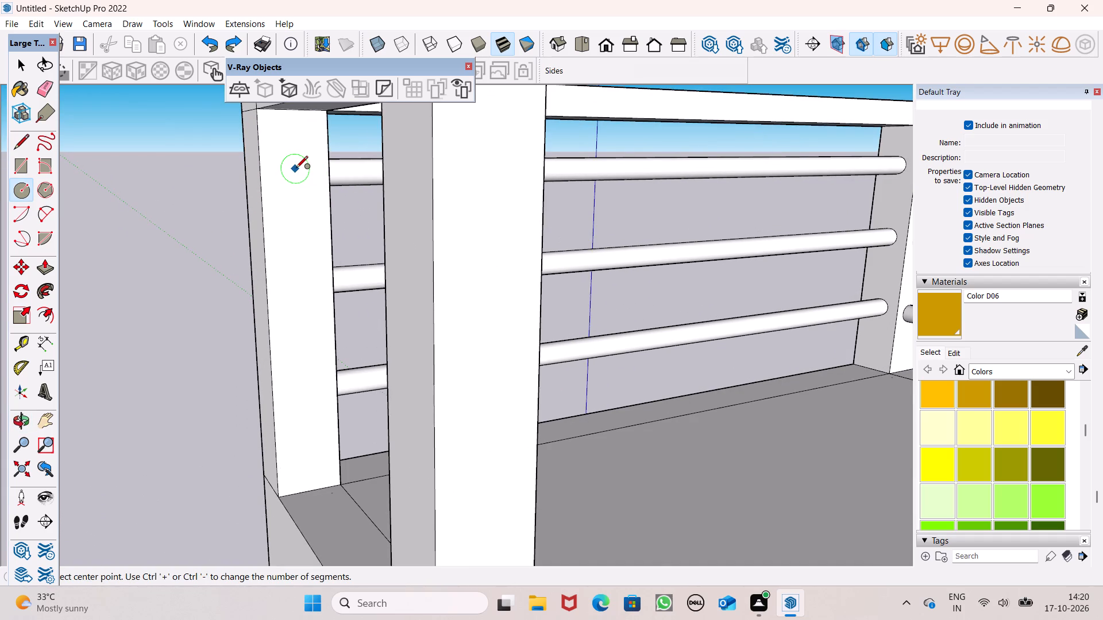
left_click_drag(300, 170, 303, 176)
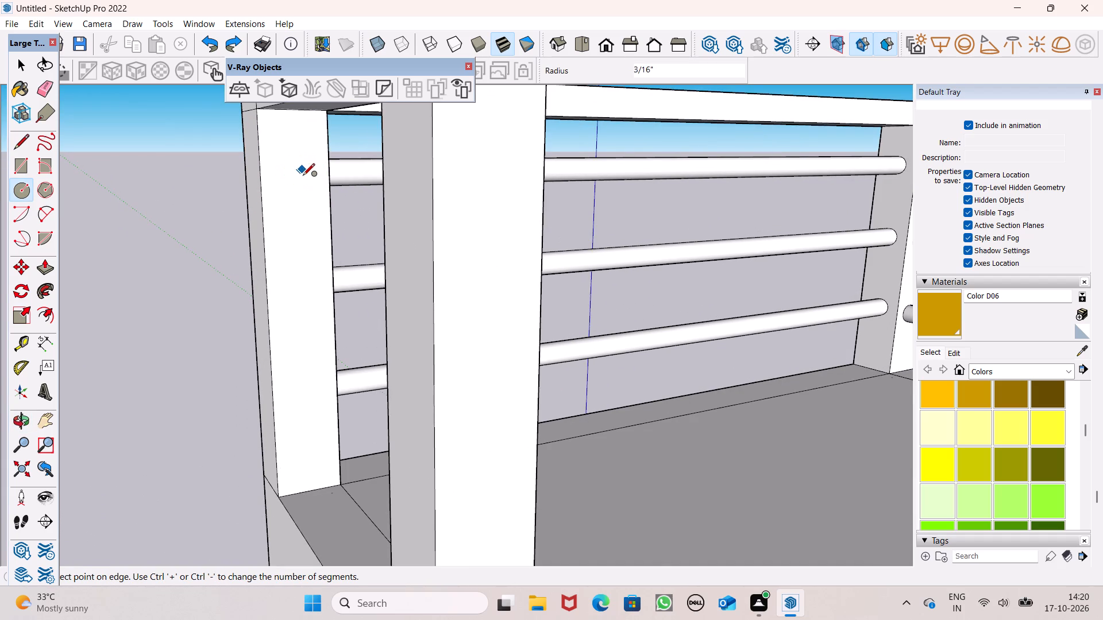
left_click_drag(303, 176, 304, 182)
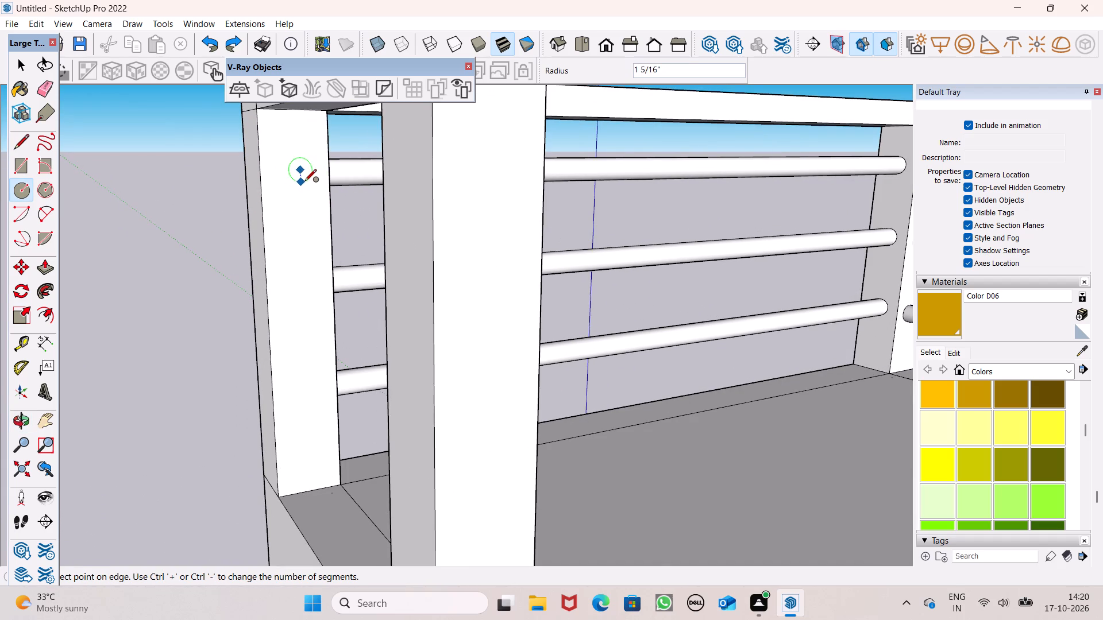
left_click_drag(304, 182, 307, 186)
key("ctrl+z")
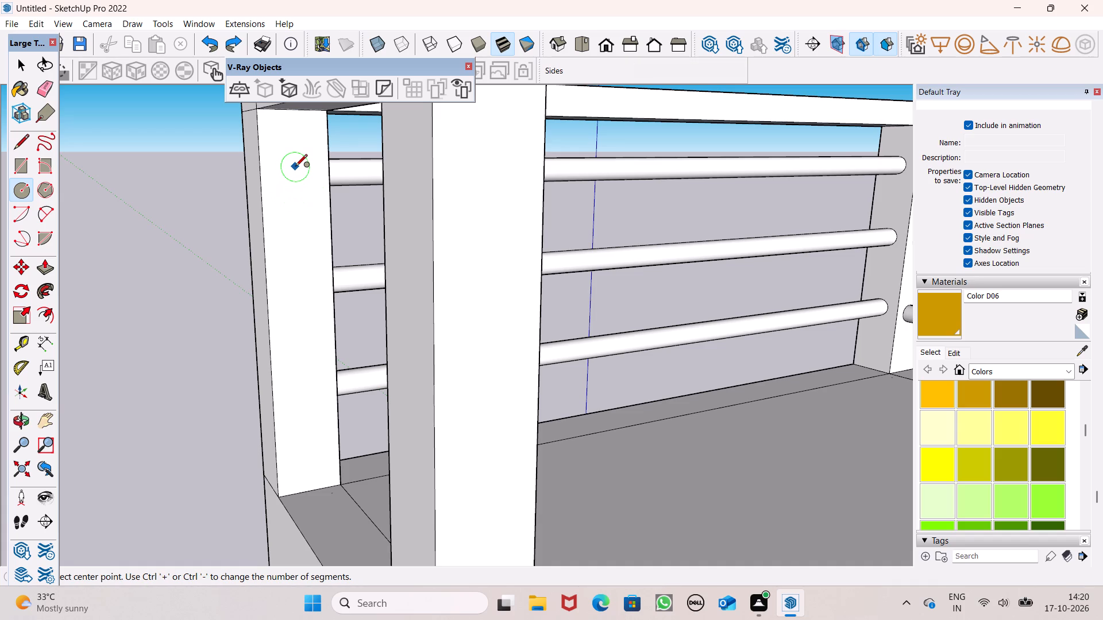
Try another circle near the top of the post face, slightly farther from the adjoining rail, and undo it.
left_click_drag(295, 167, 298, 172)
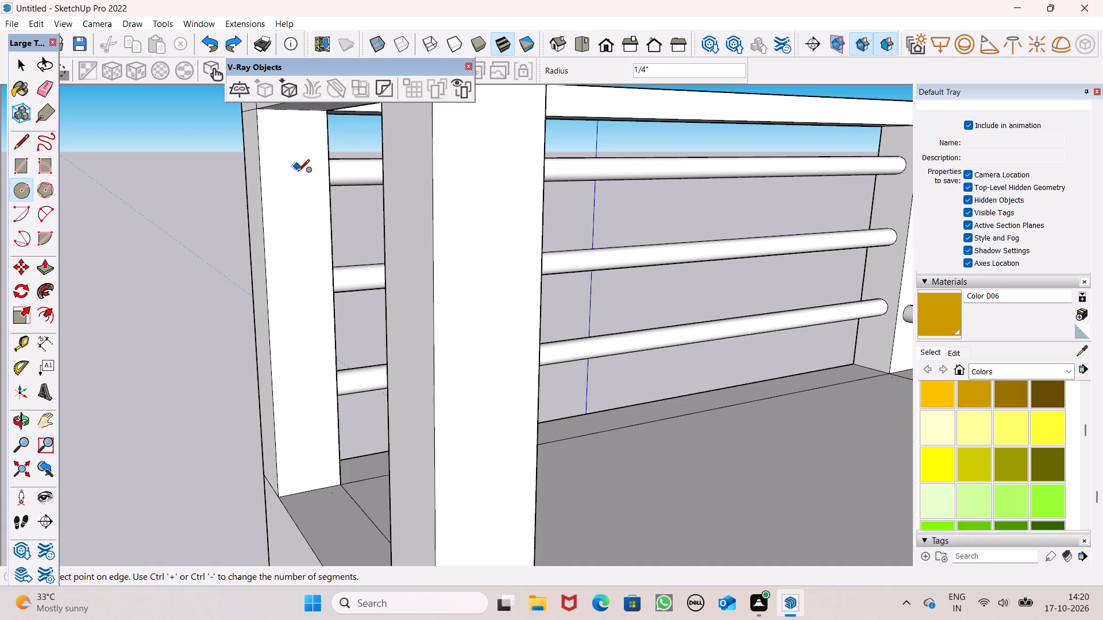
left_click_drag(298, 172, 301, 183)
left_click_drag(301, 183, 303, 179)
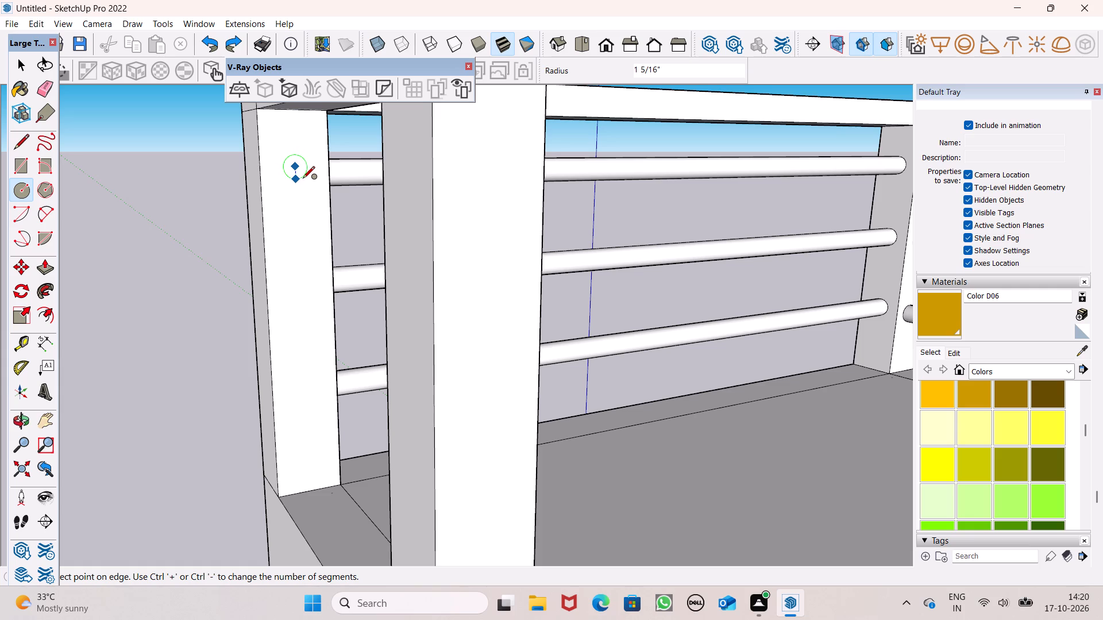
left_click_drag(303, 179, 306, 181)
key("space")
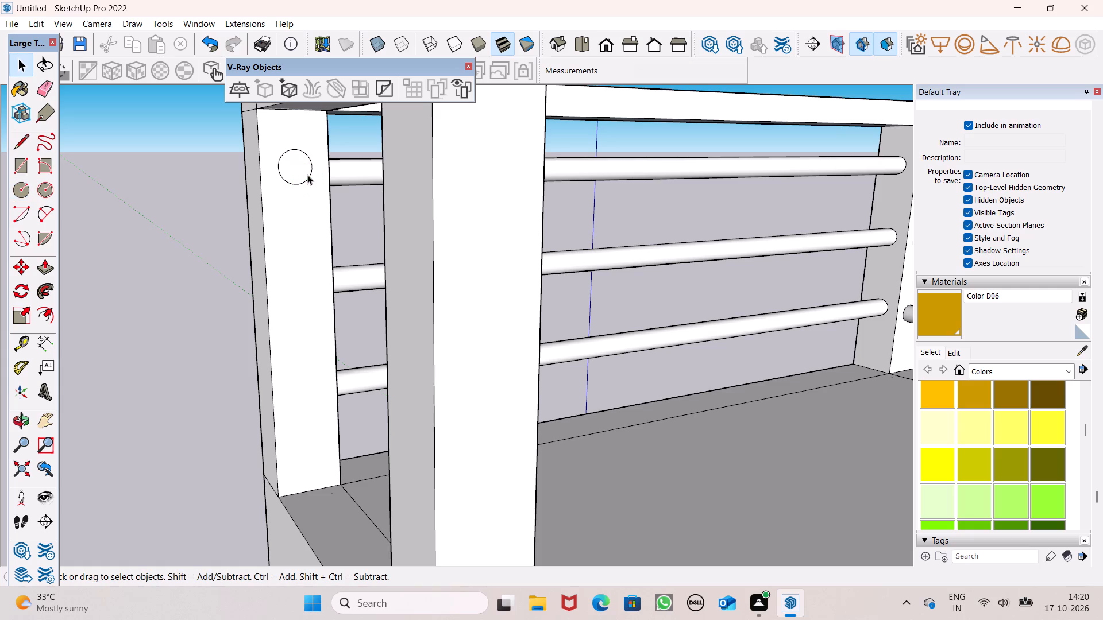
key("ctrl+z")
Draw a circle with a radius of about 1 9/16" near the top of the post face, level with the adjoining top rail.
left_click(25, 187)
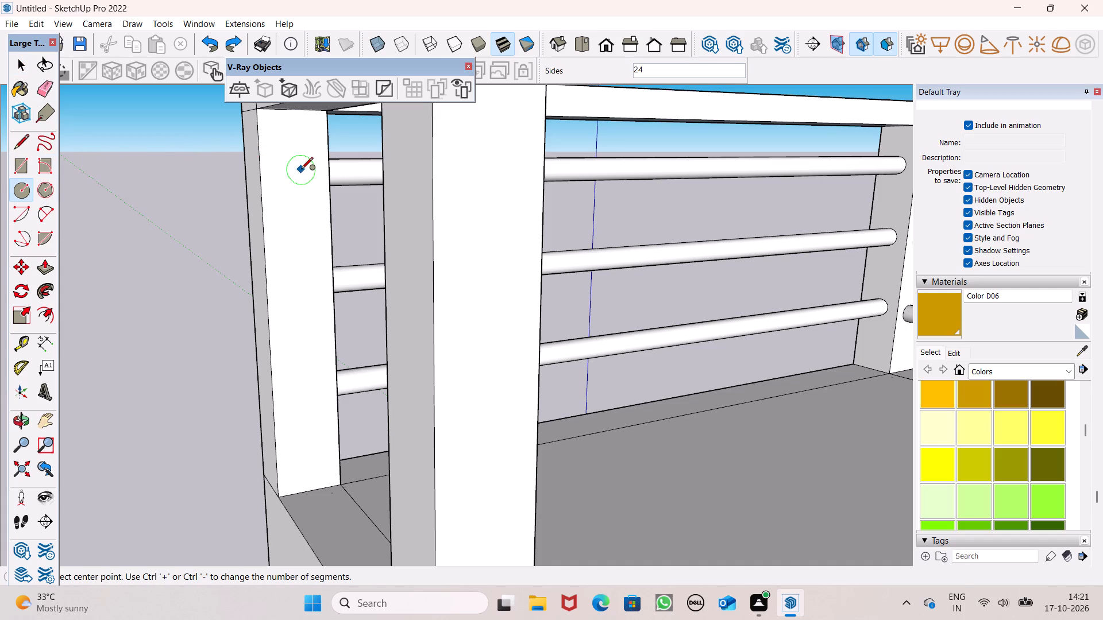
left_click_drag(295, 169, 302, 181)
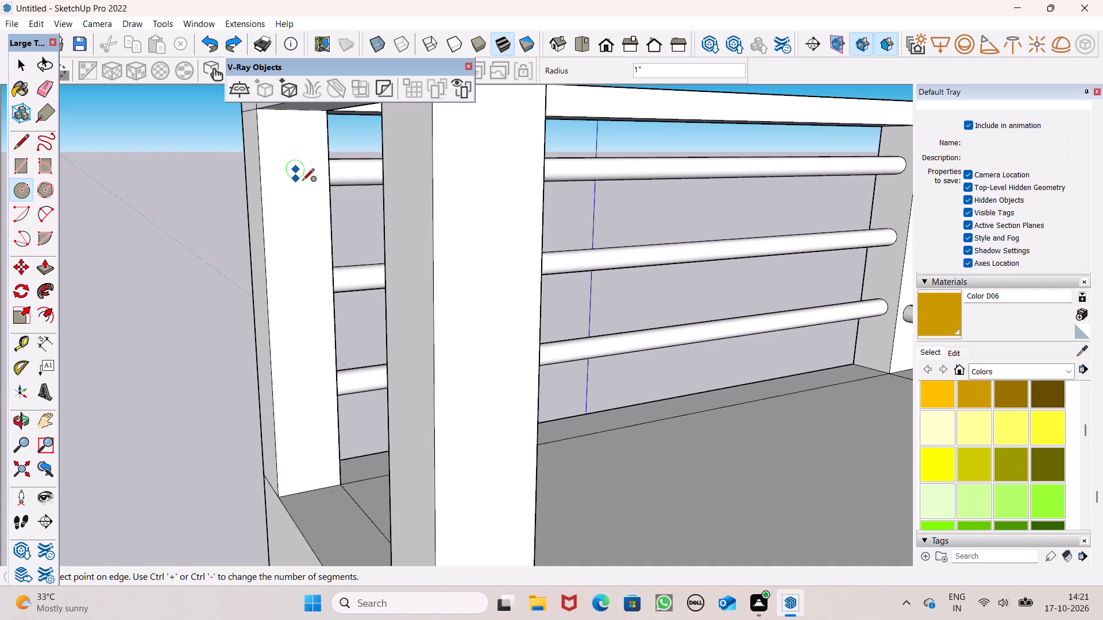
left_click_drag(302, 181, 304, 181)
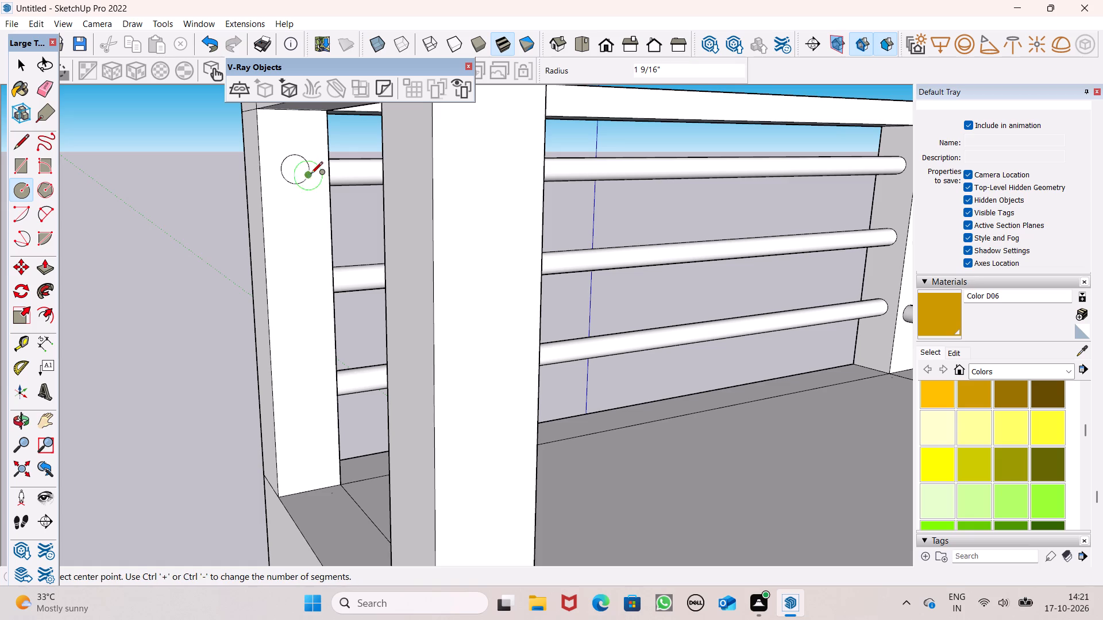
key("space")
Copy the circle down the post face twice, about 1' 5/16" and another 1' 11/16" lower, near the middle and bottom rail levels.
double_click(298, 170)
key("m")
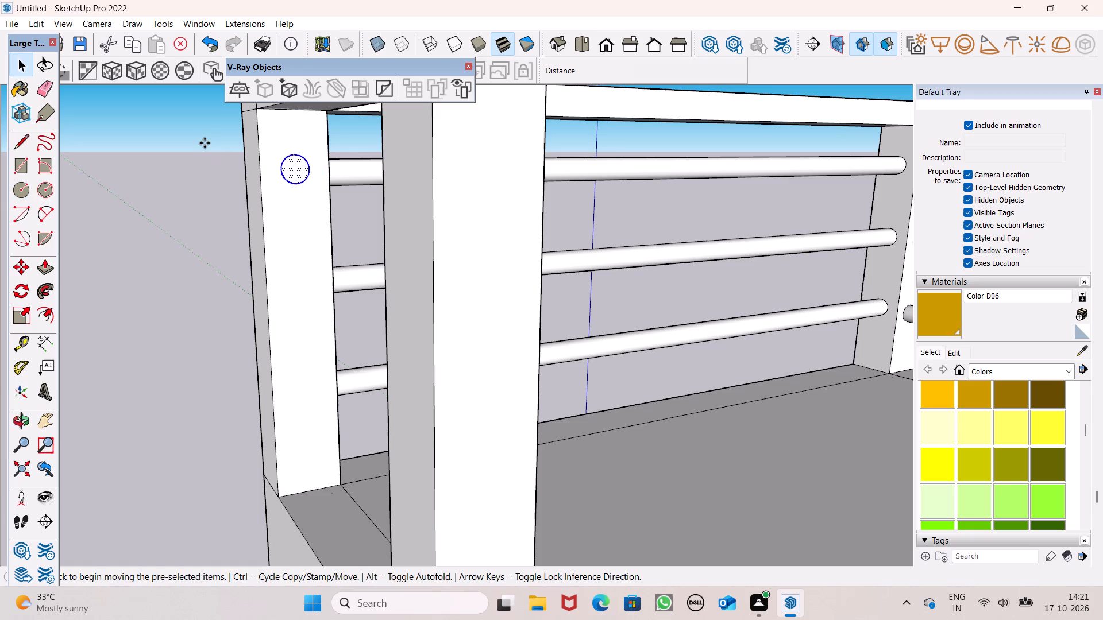
key("Return")
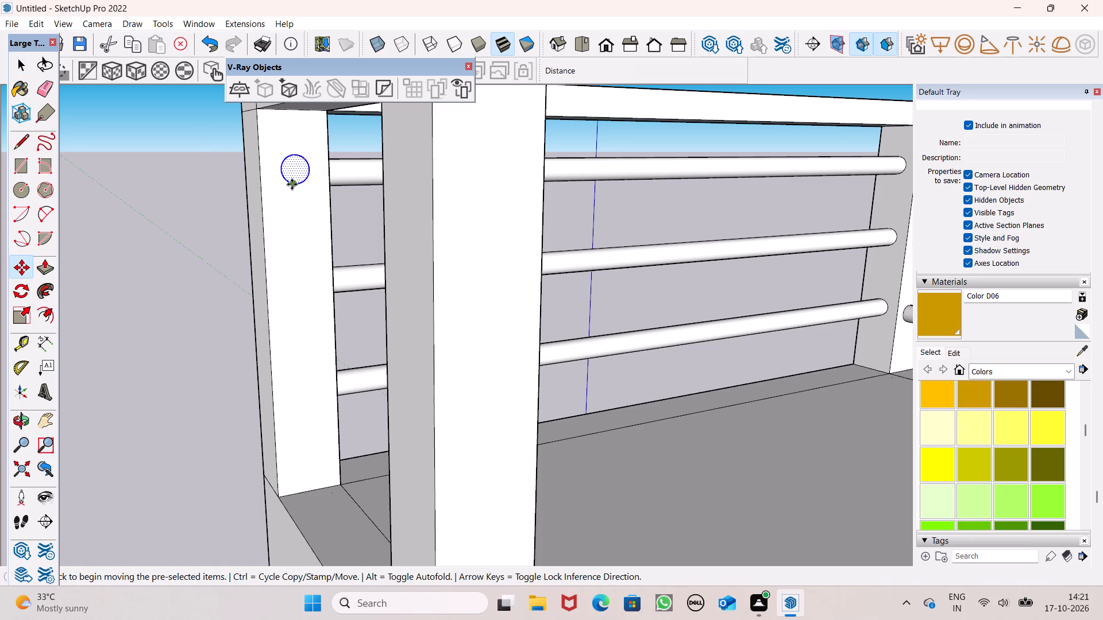
left_click_drag(292, 183, 308, 292)
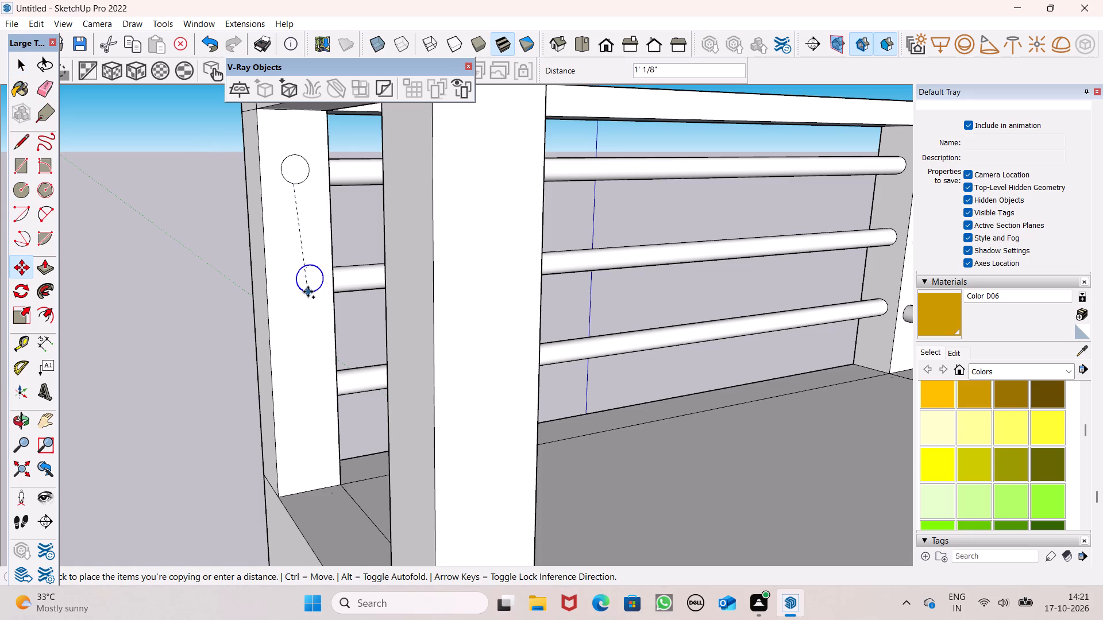
left_click_drag(308, 292, 307, 290)
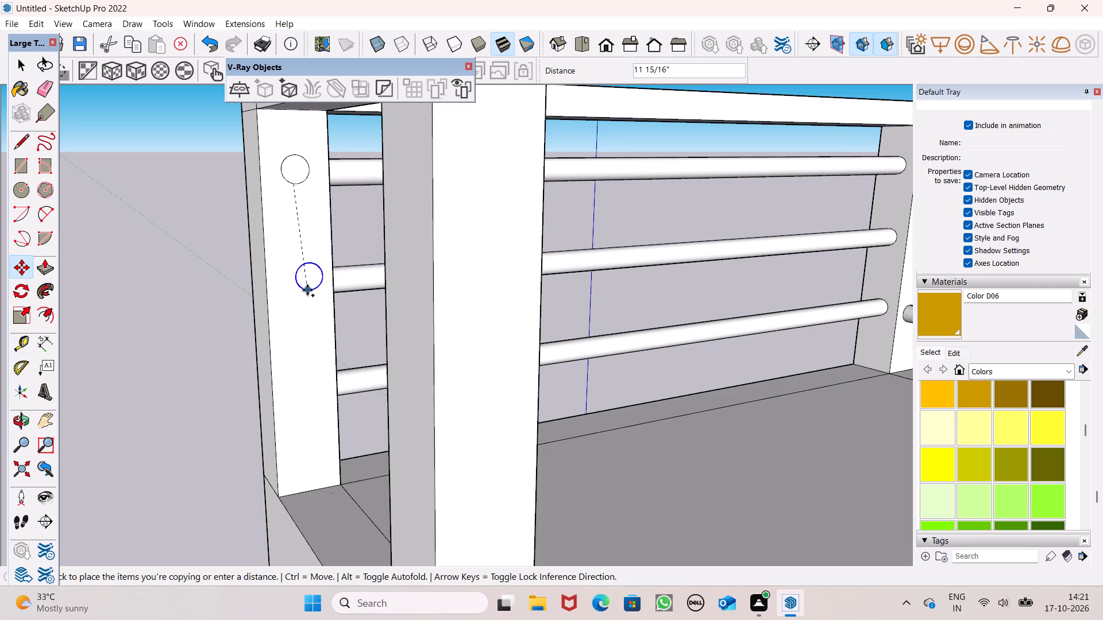
left_click_drag(307, 290, 306, 294)
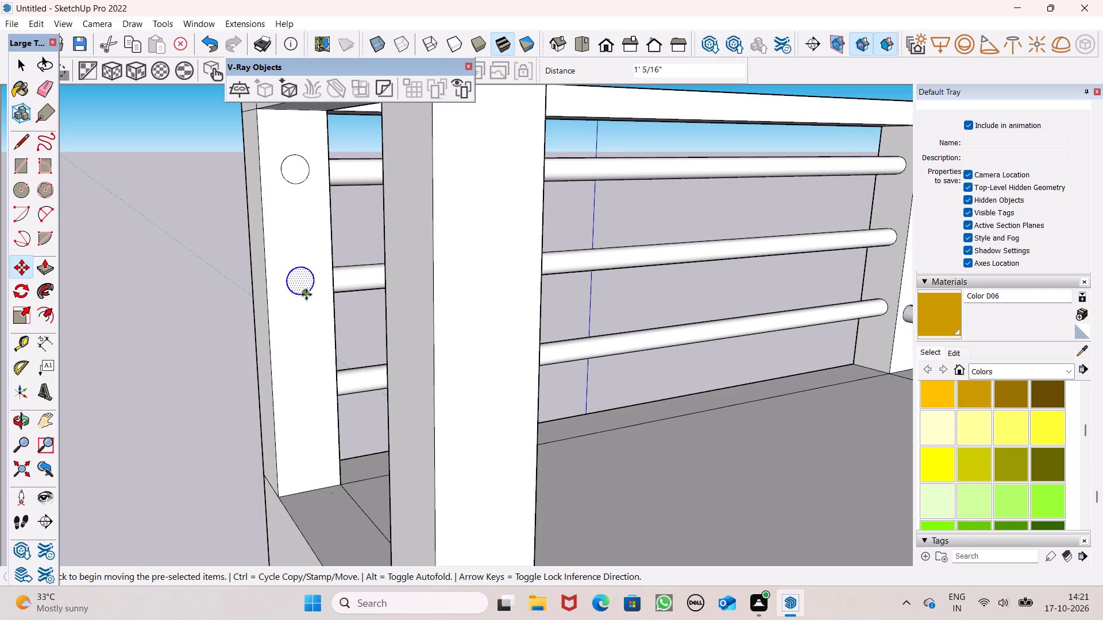
left_click_drag(306, 294, 304, 404)
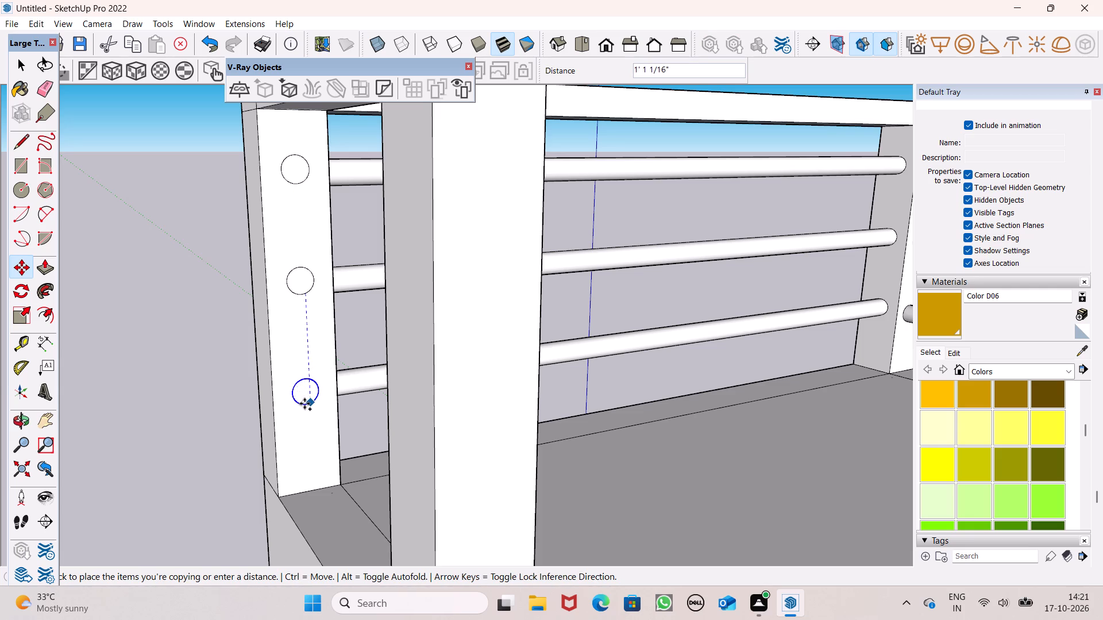
left_click_drag(304, 404, 304, 400)
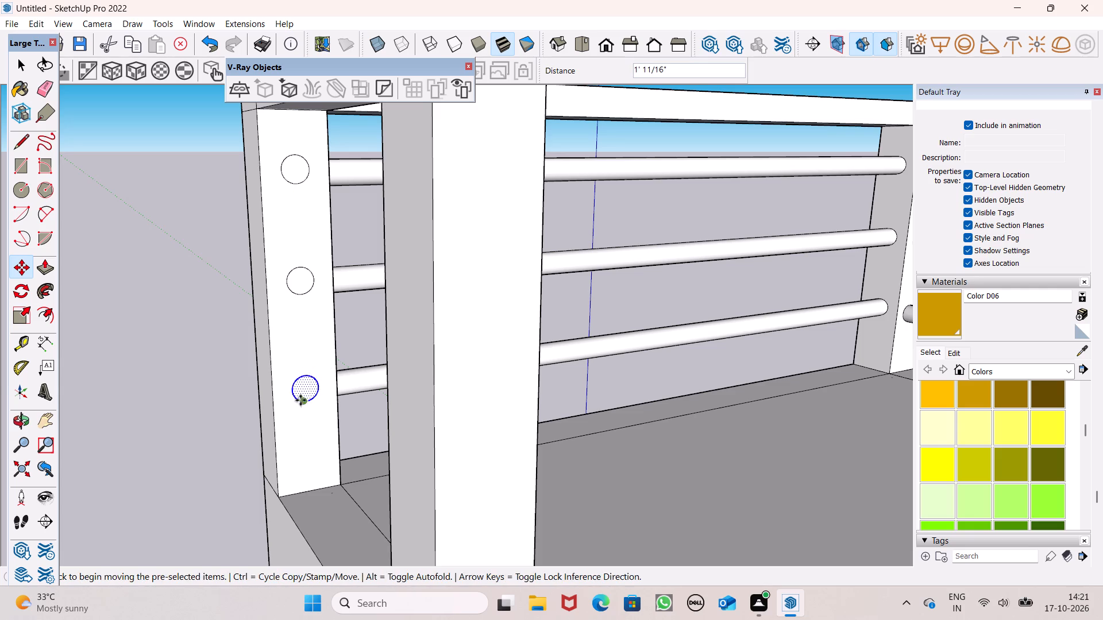
key("space")
left_click(199, 309)
scroll(206, 238, "down", 1)
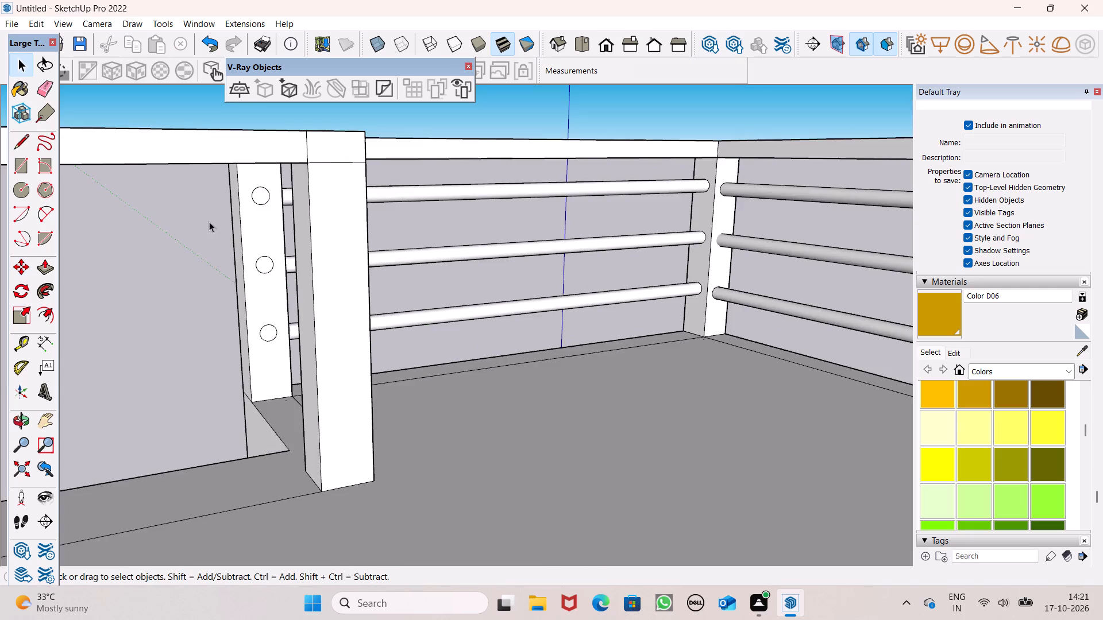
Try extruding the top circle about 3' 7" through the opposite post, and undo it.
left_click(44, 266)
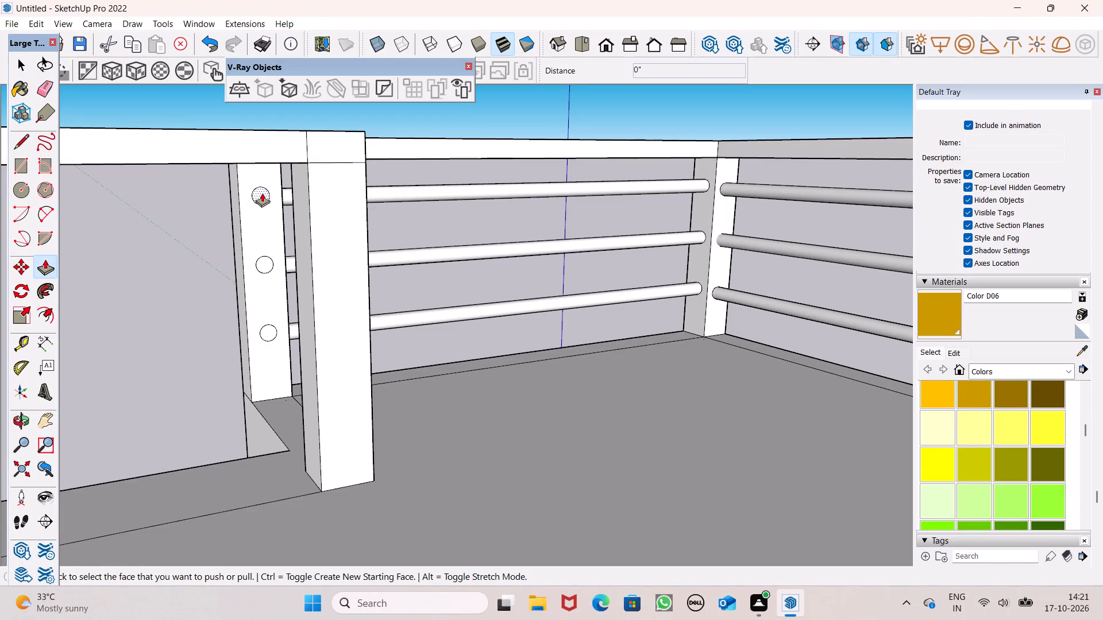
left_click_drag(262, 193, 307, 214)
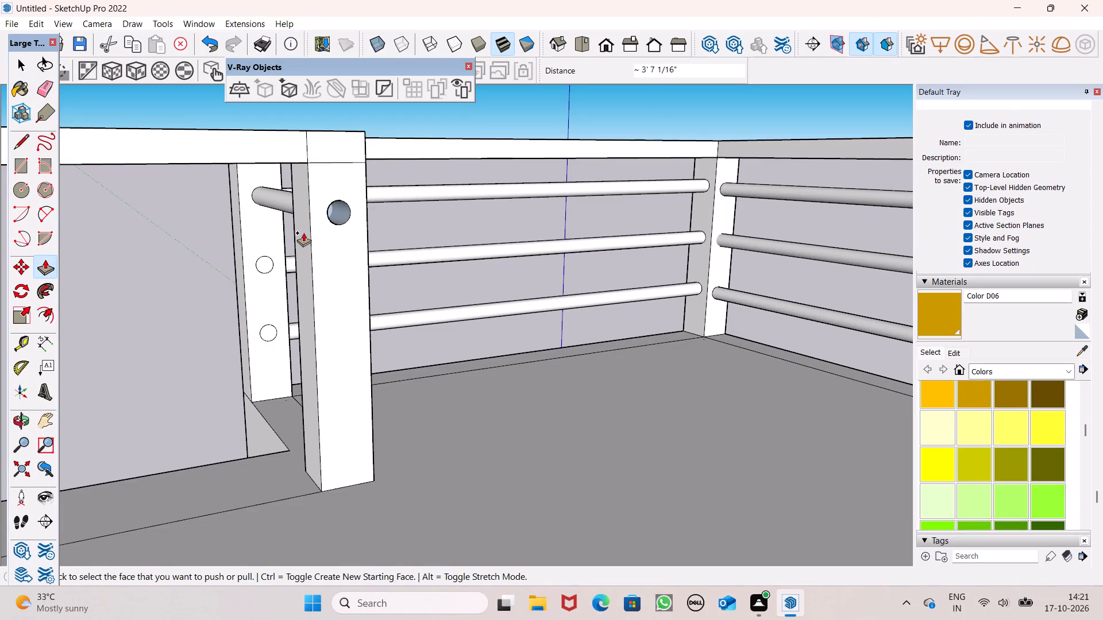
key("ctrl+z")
Extrude the three circles toward the opposite post: top about 2' 8 1/8", middle up to the post, bottom about 2' 4 13/16".
middle_click_drag(343, 260, 408, 282)
scroll(359, 252, "up", 1)
middle_click_drag(405, 286, 408, 258)
left_click_drag(222, 183, 402, 232)
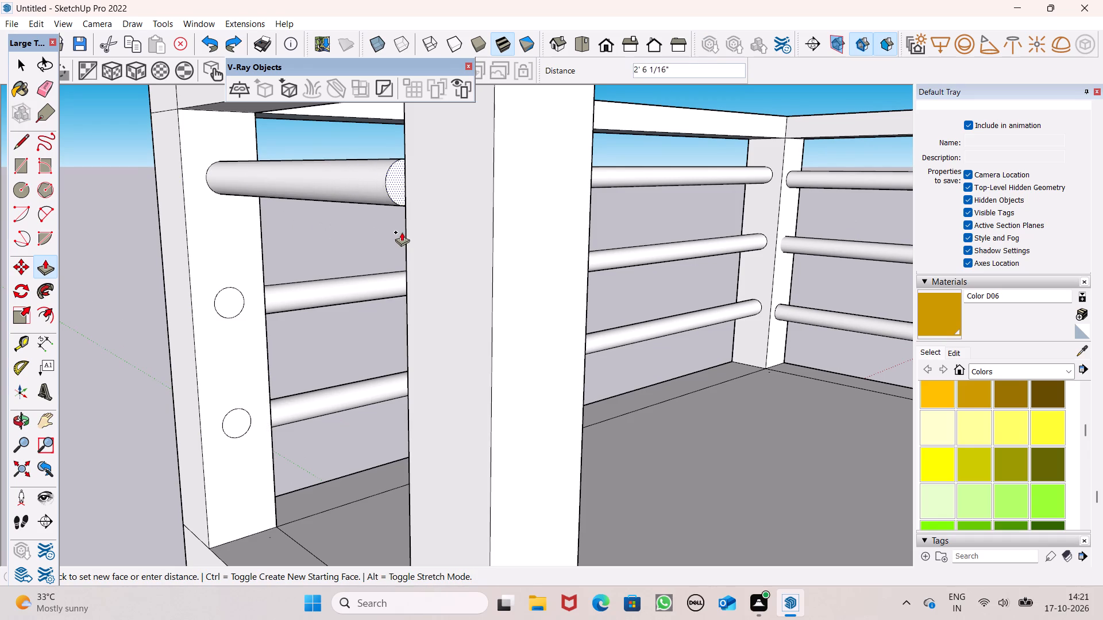
left_click_drag(402, 232, 419, 232)
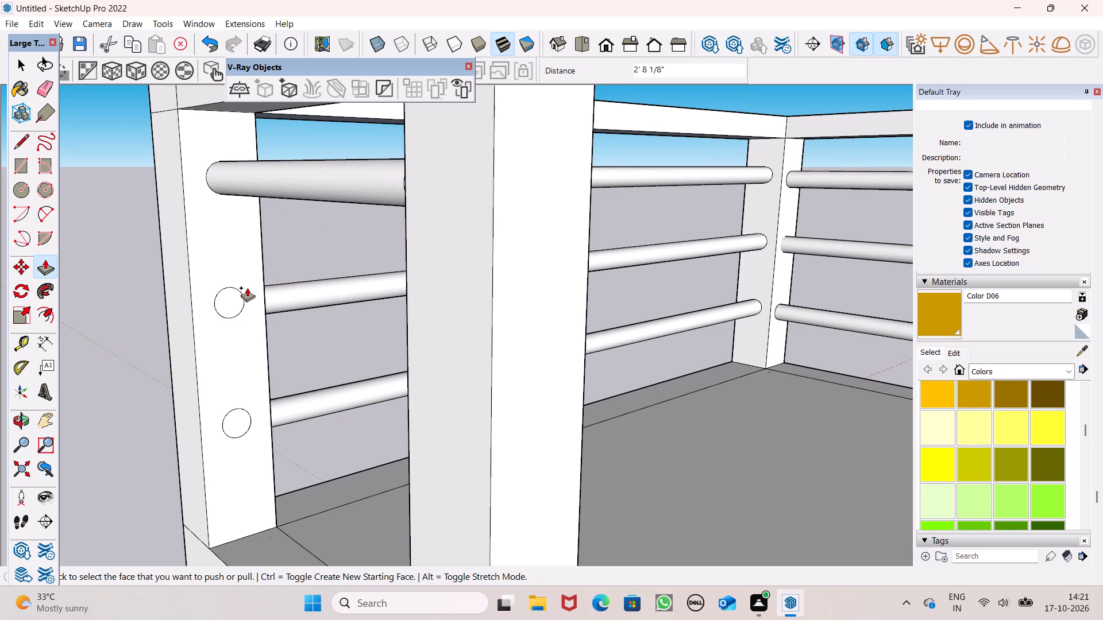
left_click_drag(240, 305, 412, 395)
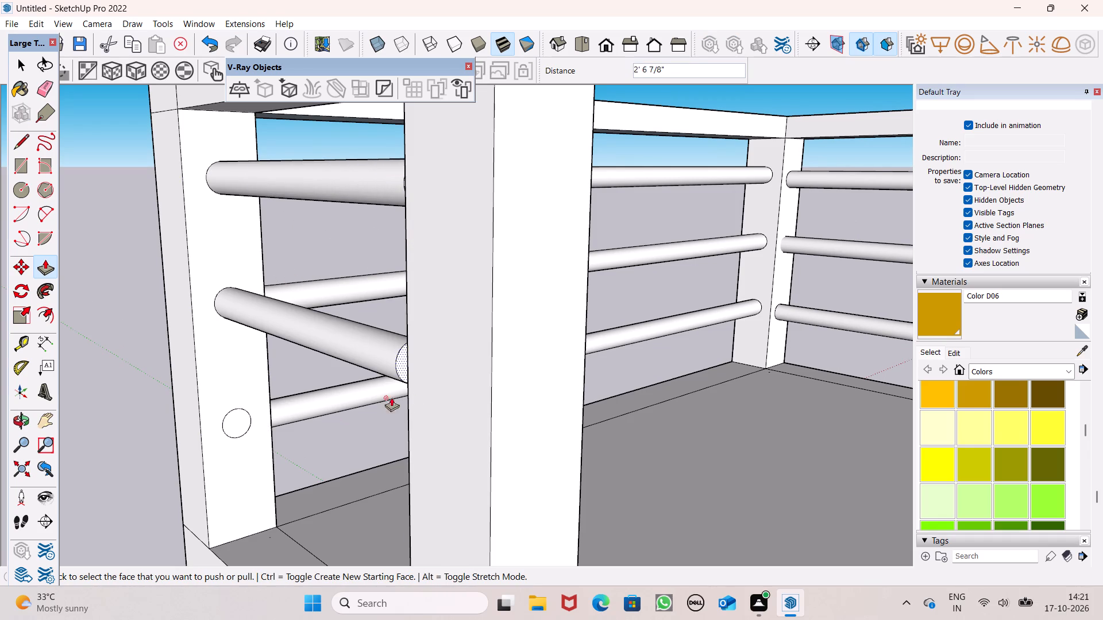
left_click_drag(249, 417, 404, 454)
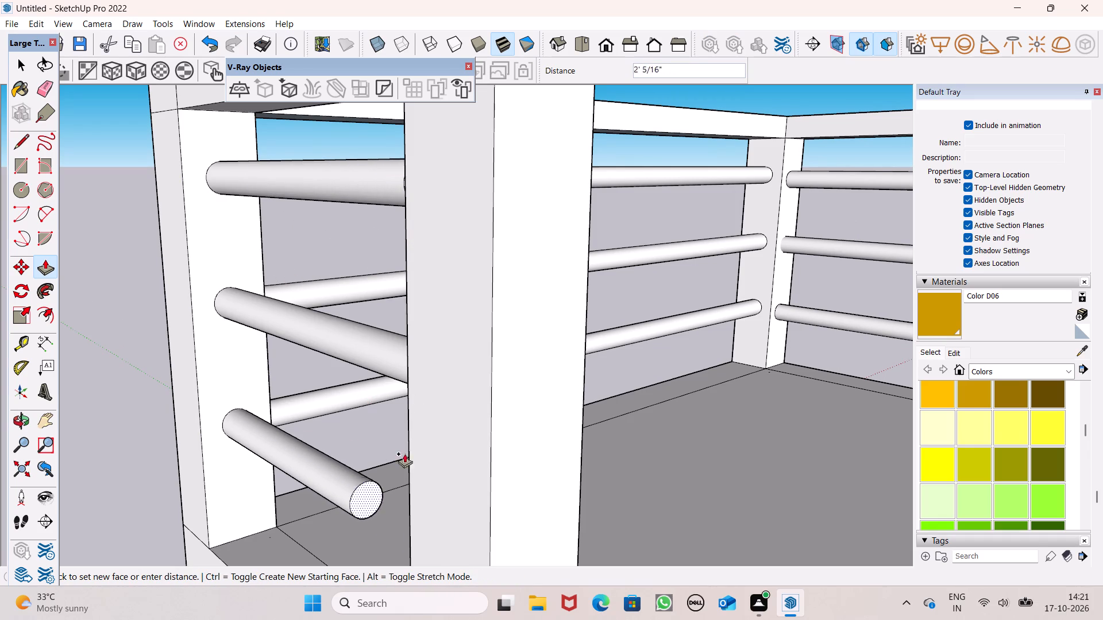
left_click_drag(404, 454, 437, 460)
Extend the free end of the top return-bay rail by 3" to meet the opposite post.
middle_click_drag(335, 330, 560, 316)
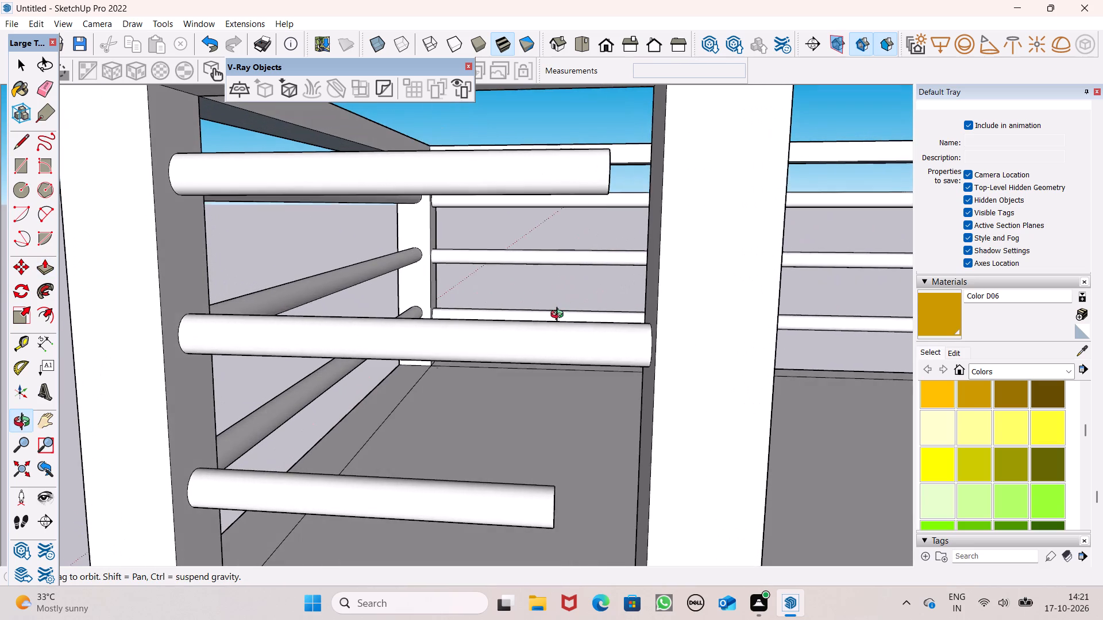
middle_click_drag(560, 316, 529, 340)
scroll(529, 336, "up", 1)
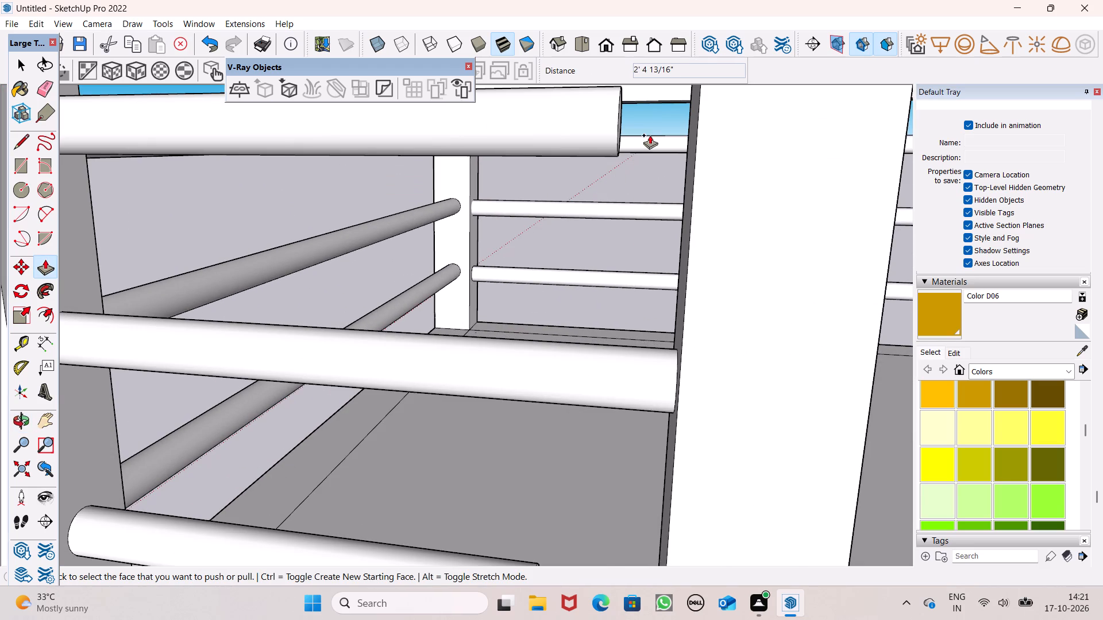
left_click_drag(620, 144, 643, 160)
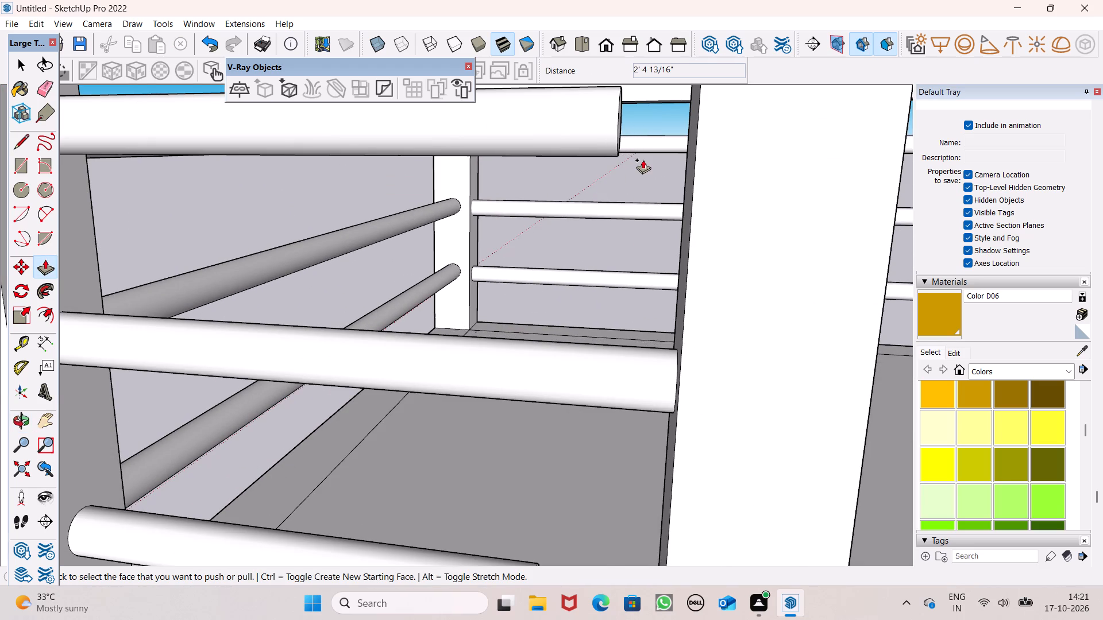
left_click_drag(643, 160, 666, 161)
middle_click_drag(681, 223, 630, 241)
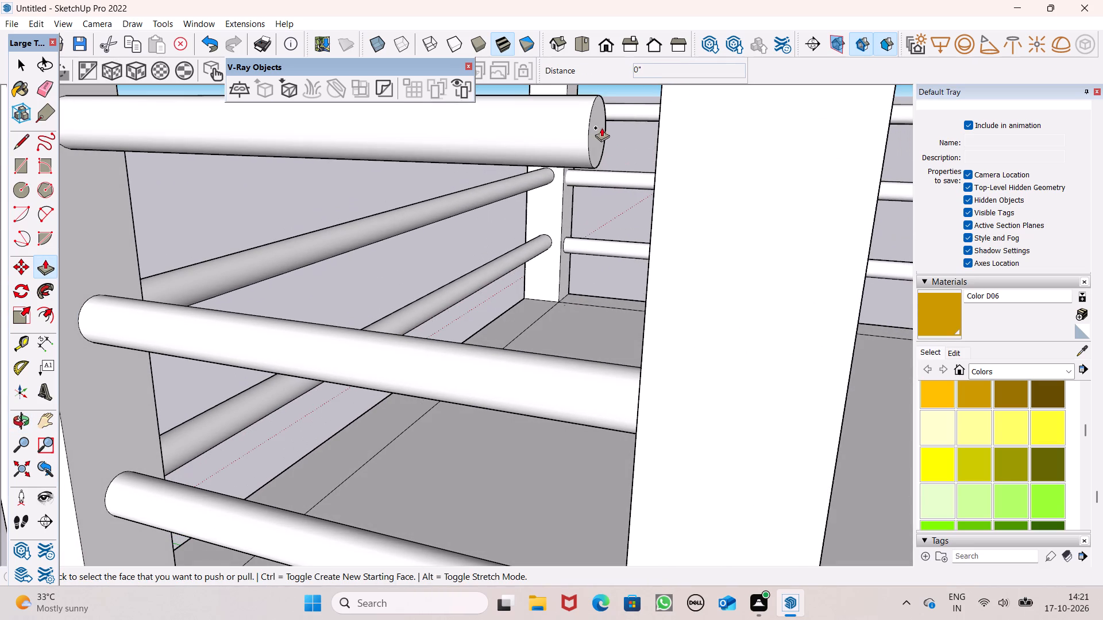
left_click_drag(601, 127, 662, 149)
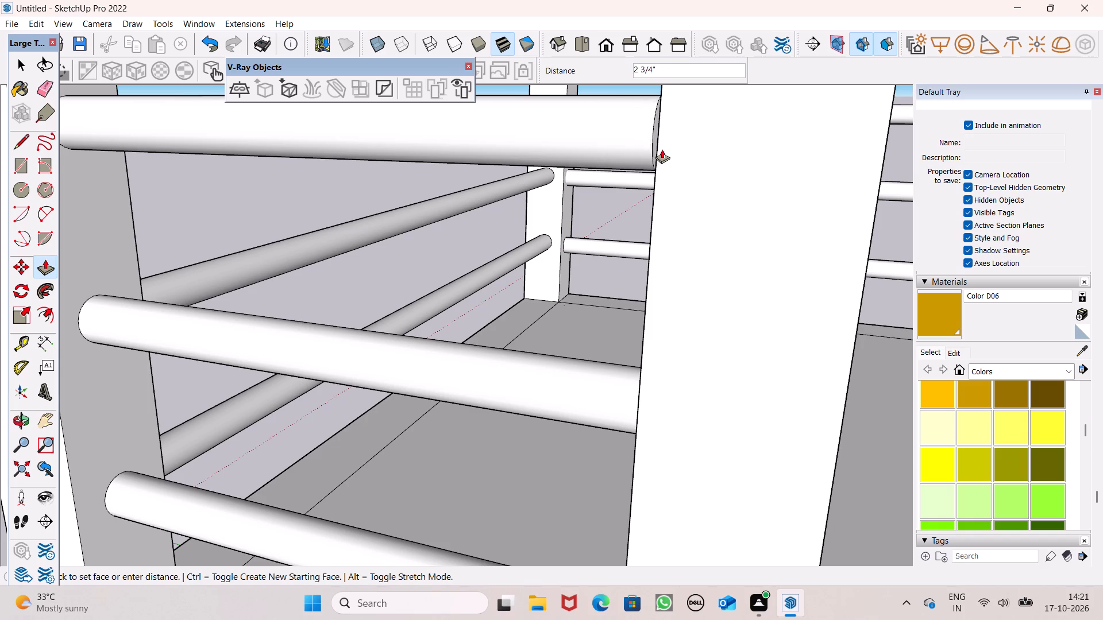
left_click_drag(662, 149, 668, 154)
Extend the free end of the bottom return-bay rail by about 6 9/16" to meet the opposite post.
scroll(664, 151, "down", 2)
middle_click_drag(664, 330, 657, 336)
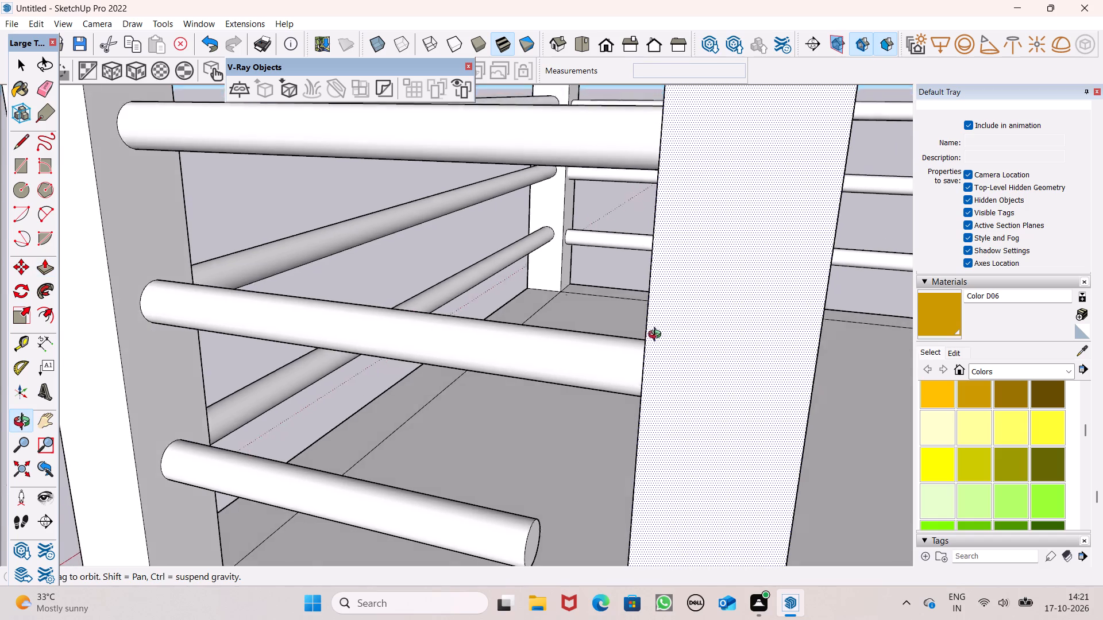
middle_click_drag(657, 336, 789, 262)
scroll(591, 230, "down", 3)
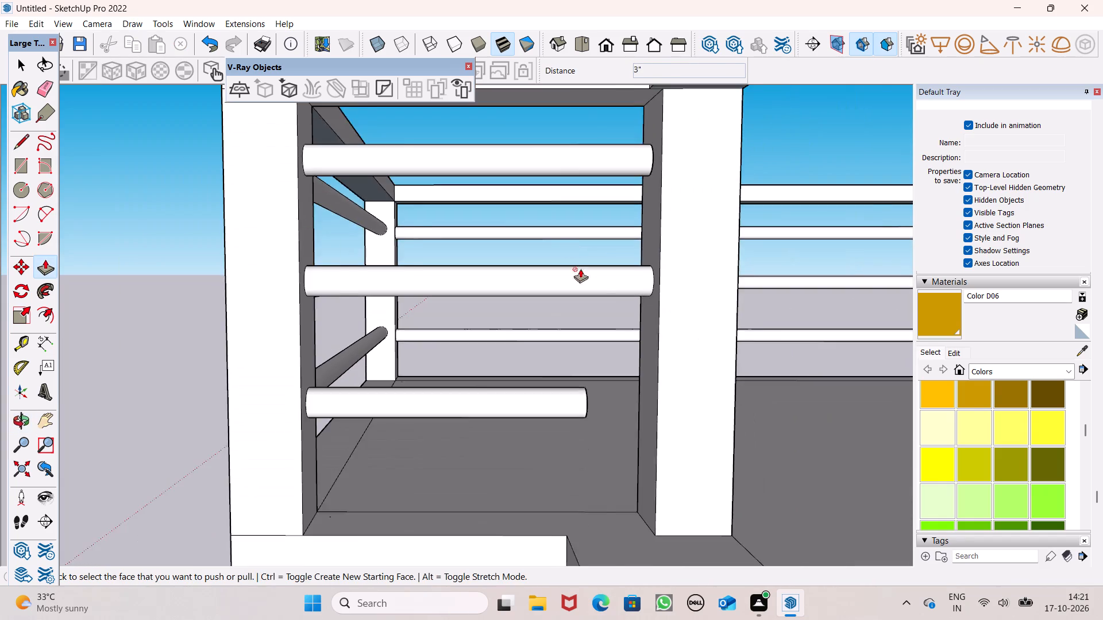
middle_click_drag(642, 334, 400, 334)
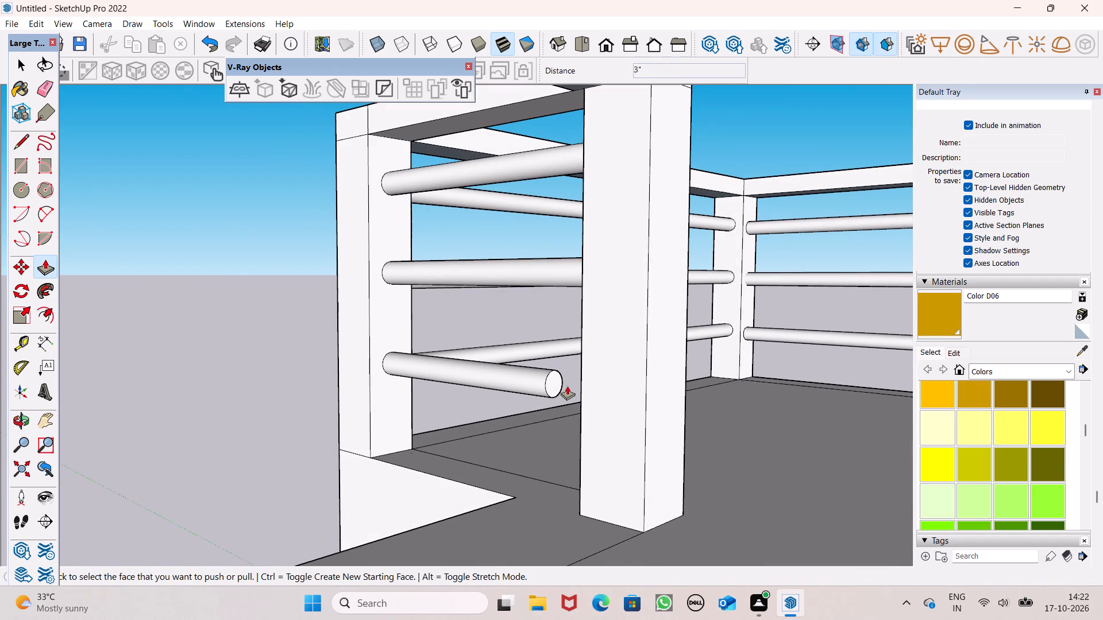
left_click_drag(558, 383, 585, 395)
Examine the return bay and the rest of the terrace railing from inside, from the front and from above.
scroll(517, 284, "down", 6)
middle_click_drag(524, 303, 546, 307)
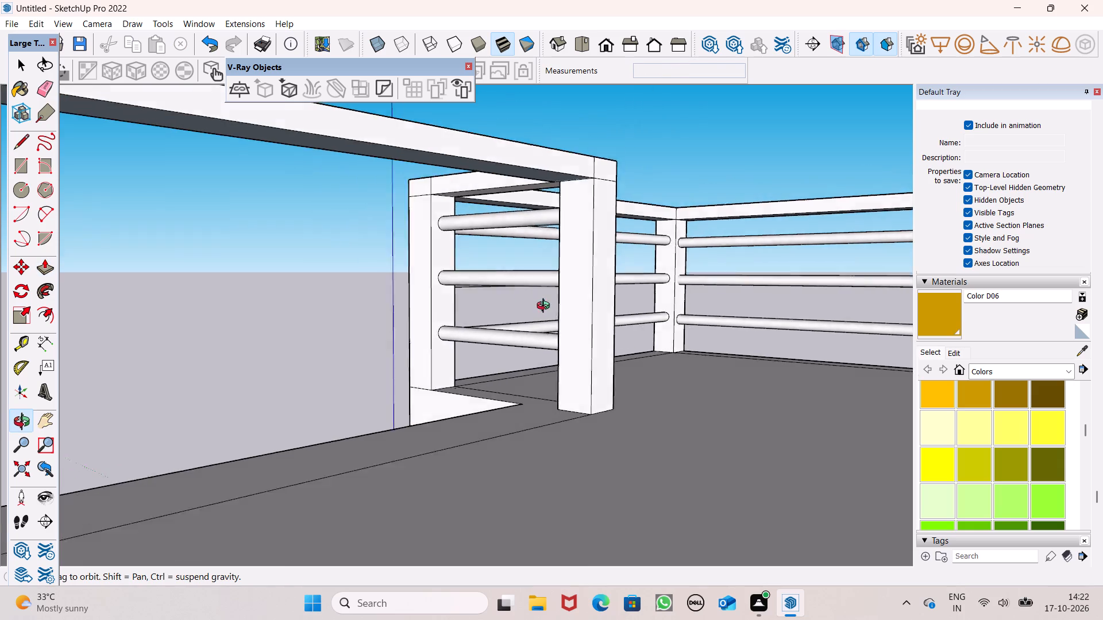
middle_click_drag(546, 307, 529, 359)
scroll(511, 299, "down", 2)
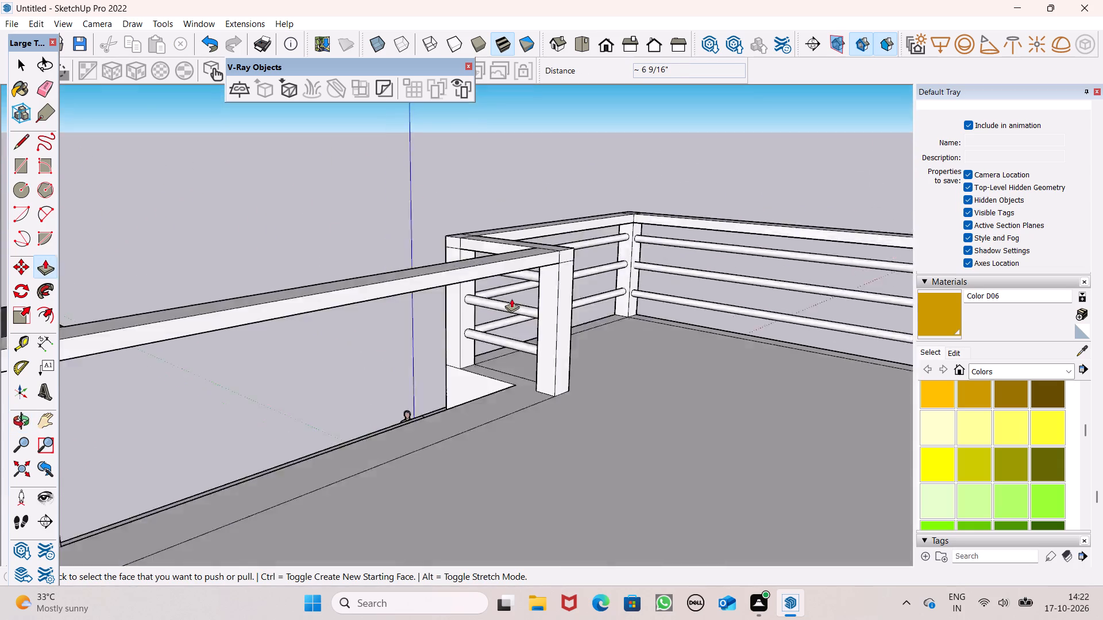
scroll(511, 299, "down", 2)
left_click(603, 53)
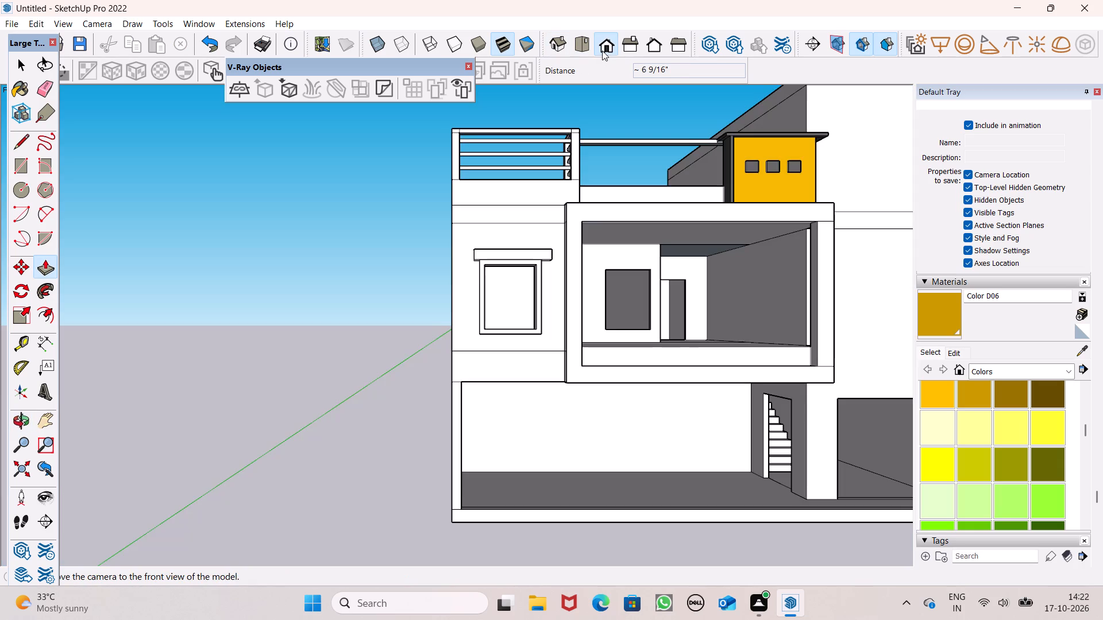
scroll(552, 147, "down", 4)
middle_click_drag(576, 202, 325, 340)
scroll(472, 195, "up", 3)
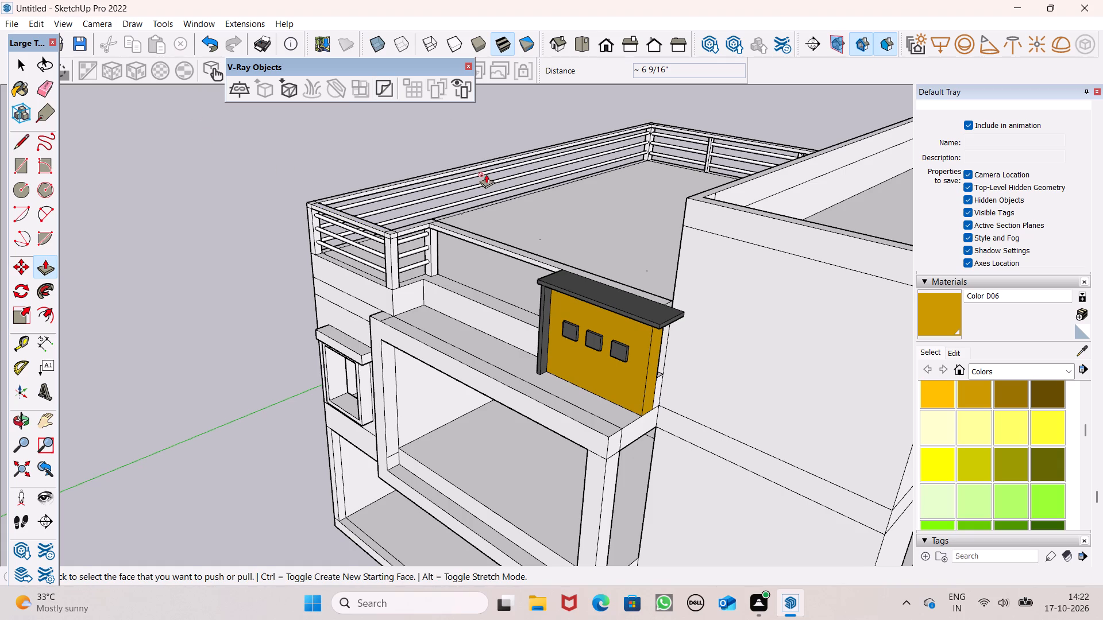
Draw a circle of about 1 9/16" radius near the top of the return-bay end post's face, facing along the open front span.
middle_click_drag(542, 331, 544, 267)
scroll(542, 331, "up", 1)
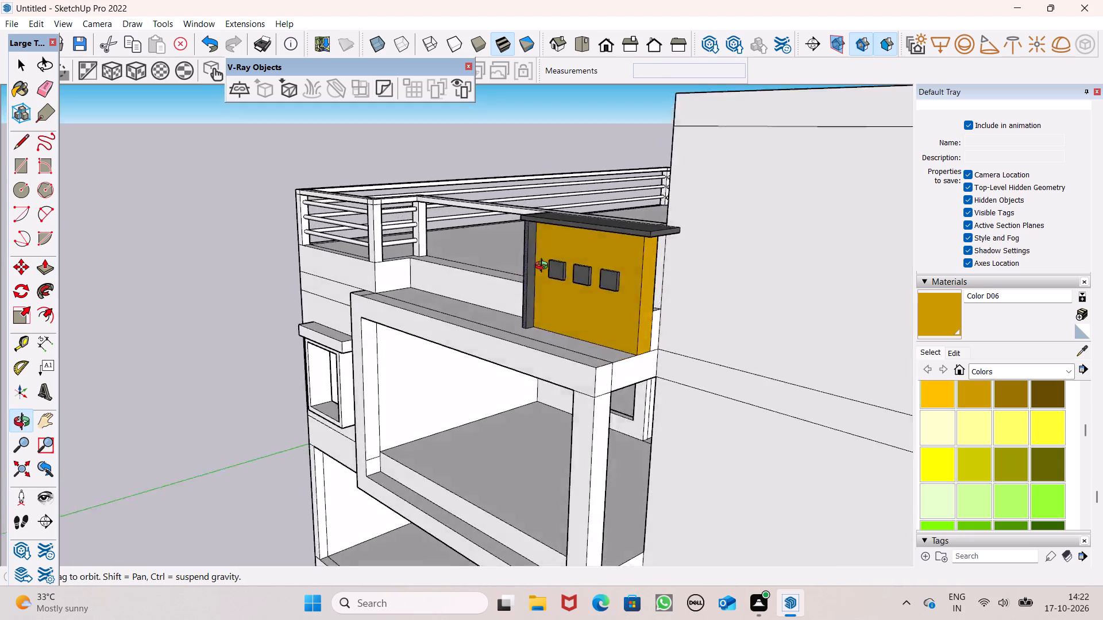
middle_click_drag(544, 267, 549, 250)
scroll(447, 196, "up", 7)
middle_click_drag(415, 206, 381, 180)
scroll(439, 196, "up", 5)
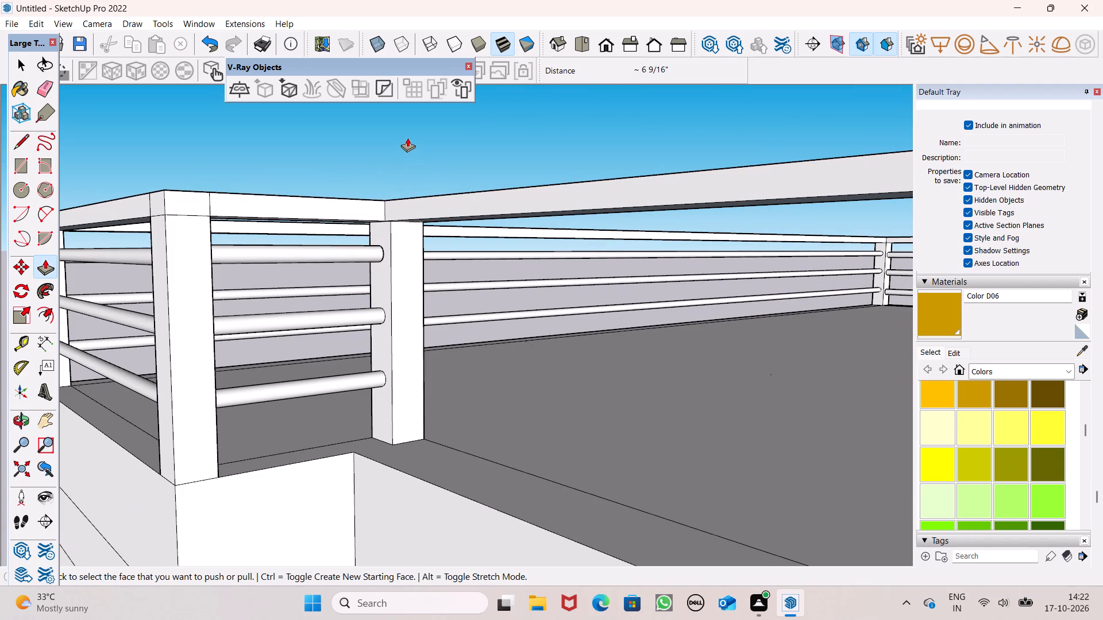
key("space")
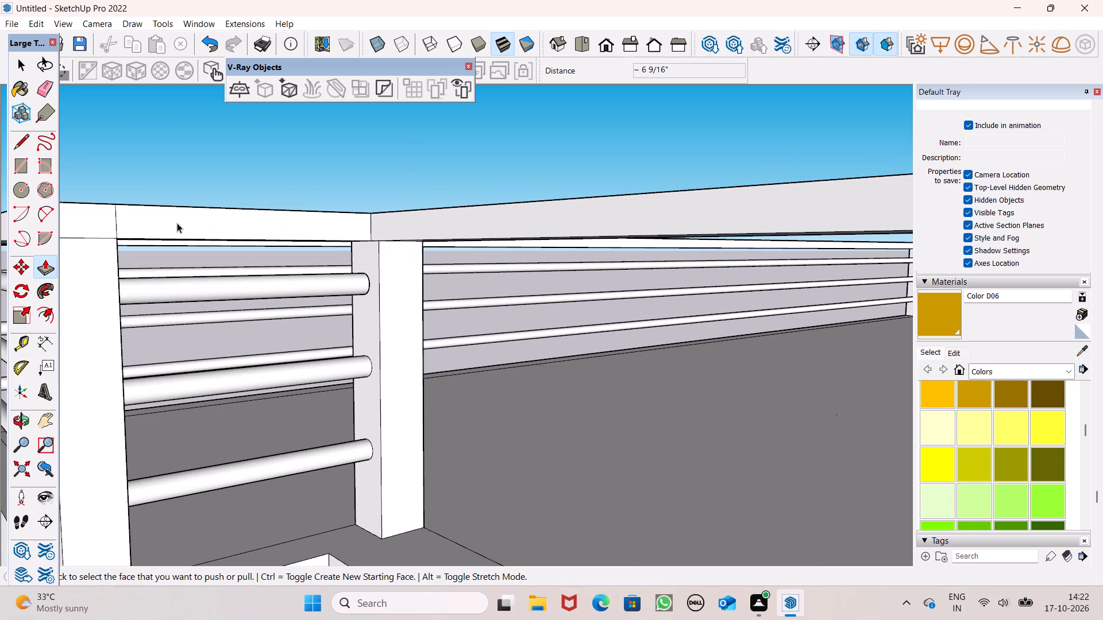
left_click(29, 191)
scroll(408, 323, "up", 1)
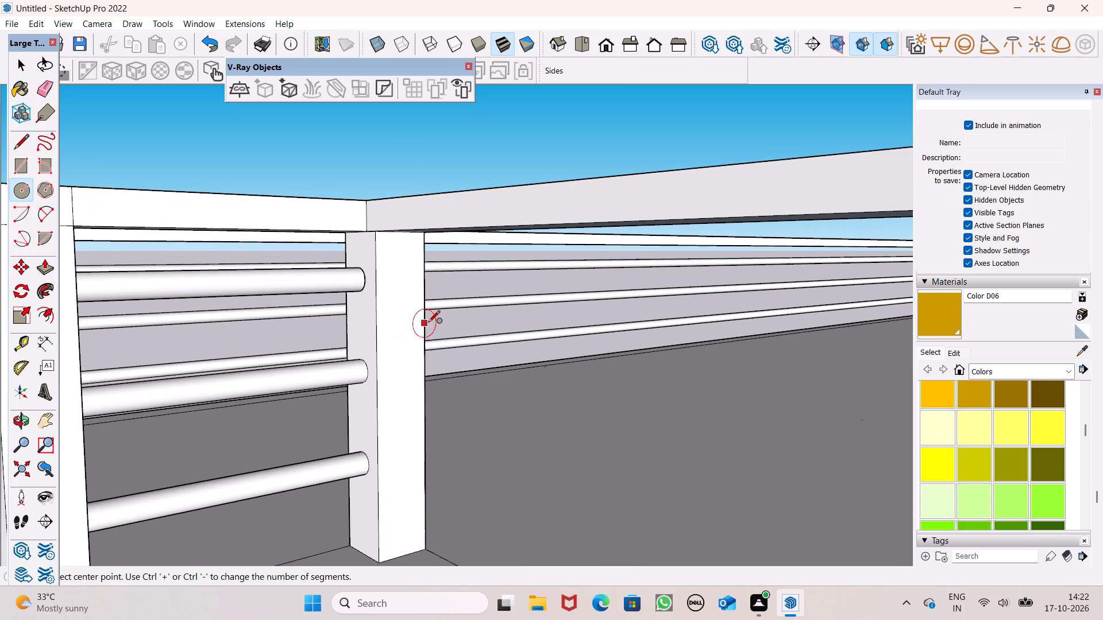
middle_click_drag(414, 323, 364, 326)
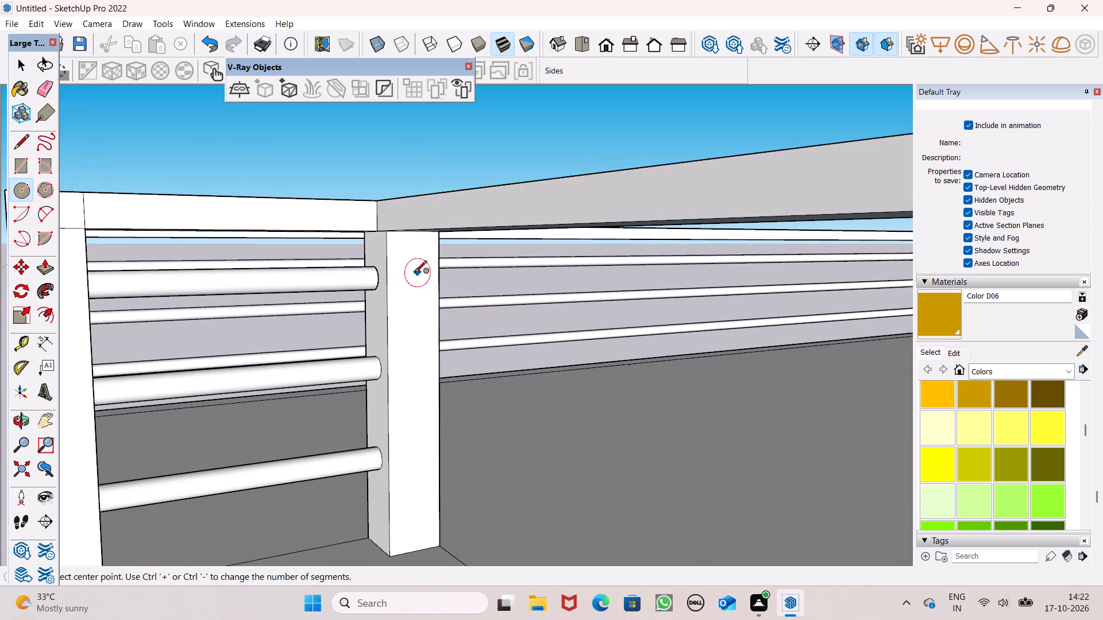
left_click_drag(412, 274, 415, 284)
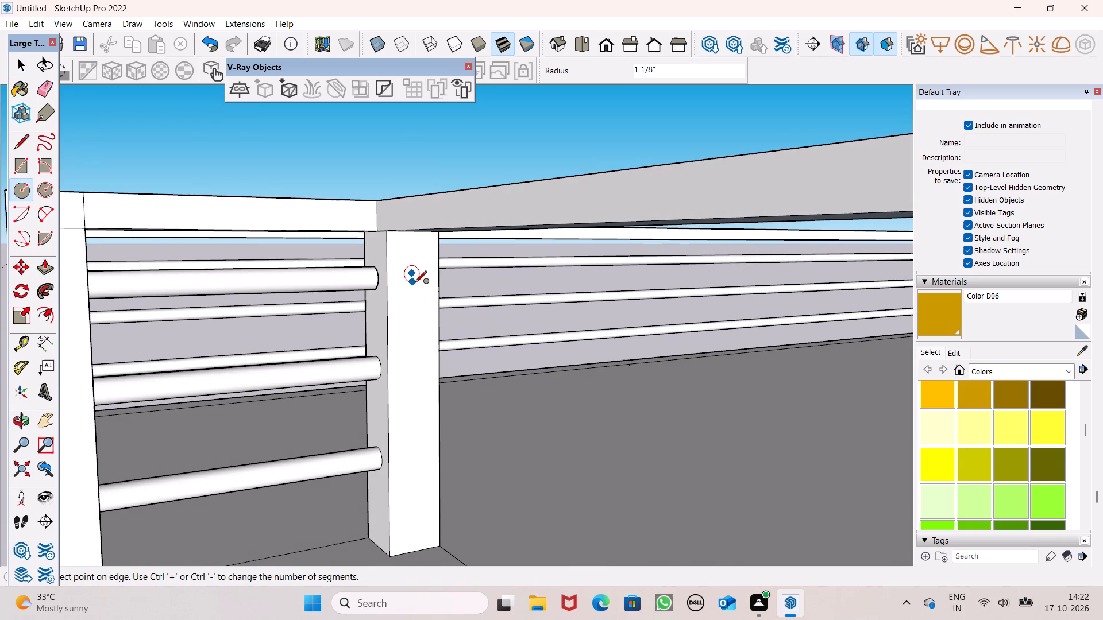
left_click_drag(415, 284, 415, 283)
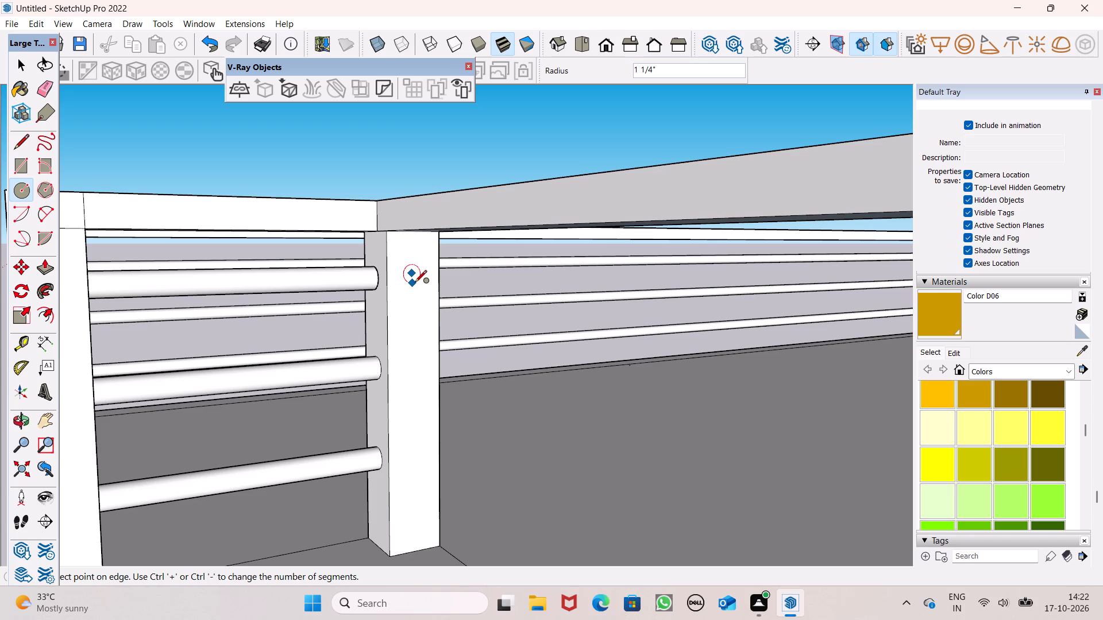
left_click_drag(415, 283, 416, 286)
left_click_drag(416, 286, 416, 285)
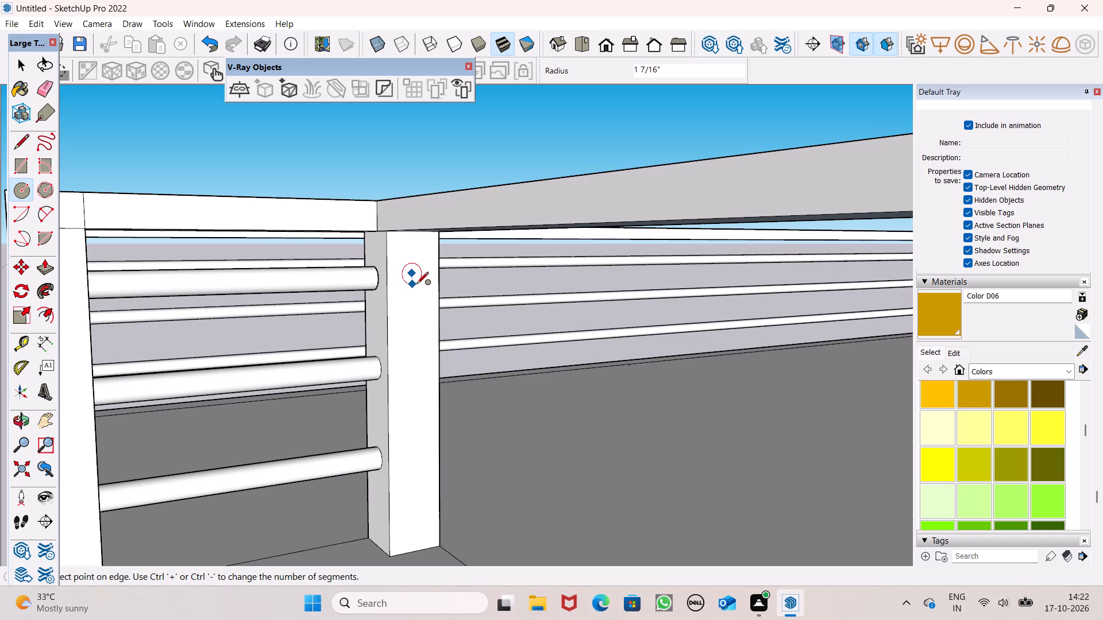
left_click_drag(416, 285, 417, 285)
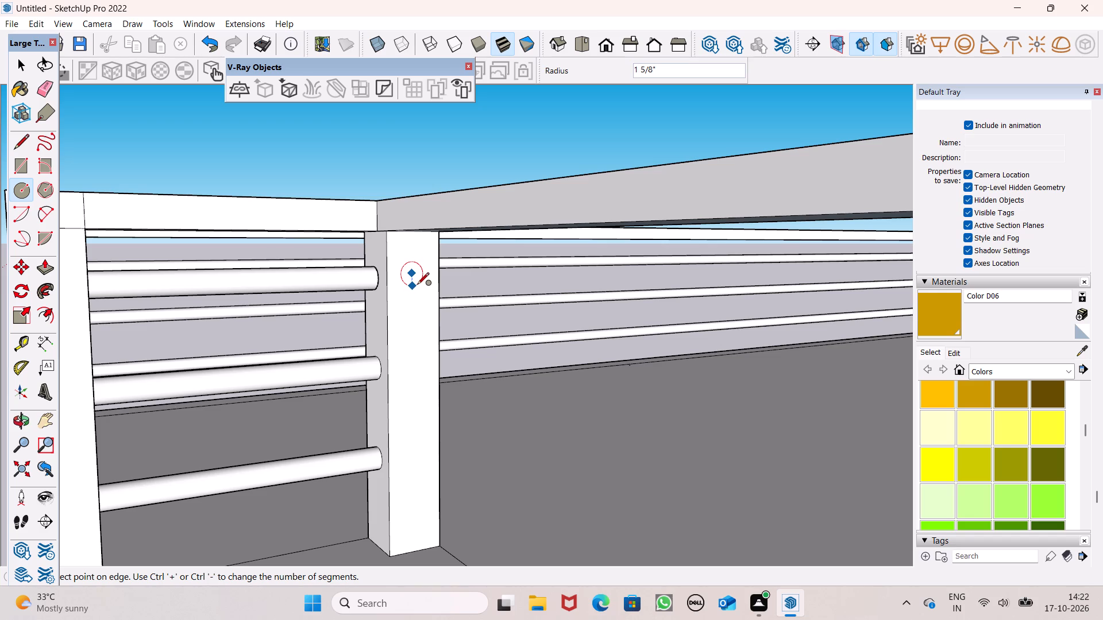
left_click_drag(417, 285, 416, 284)
left_click_drag(416, 284, 418, 285)
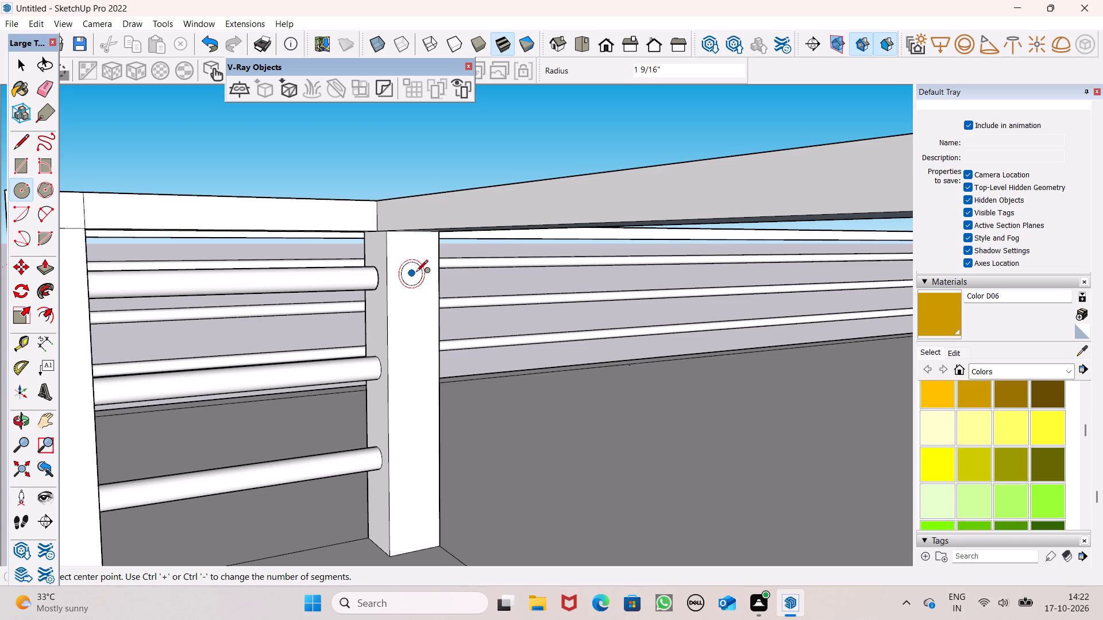
Copy the circle twice down the post face, about 11 5/8" below the first and about 1' 13/16" below the second.
key("space")
double_click(414, 276)
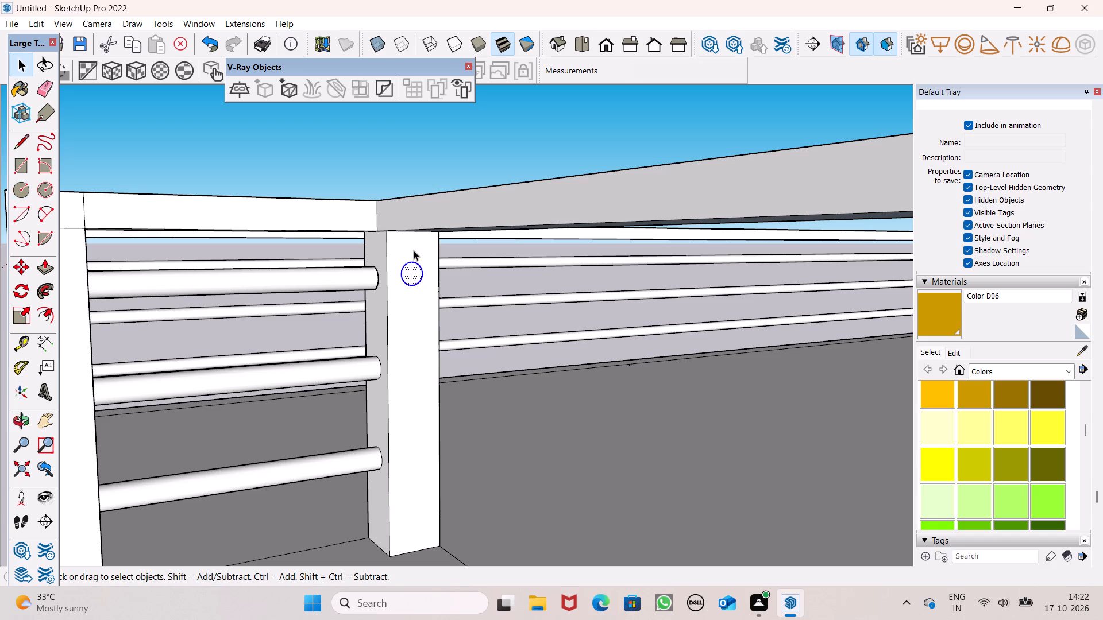
key("m")
key("Return")
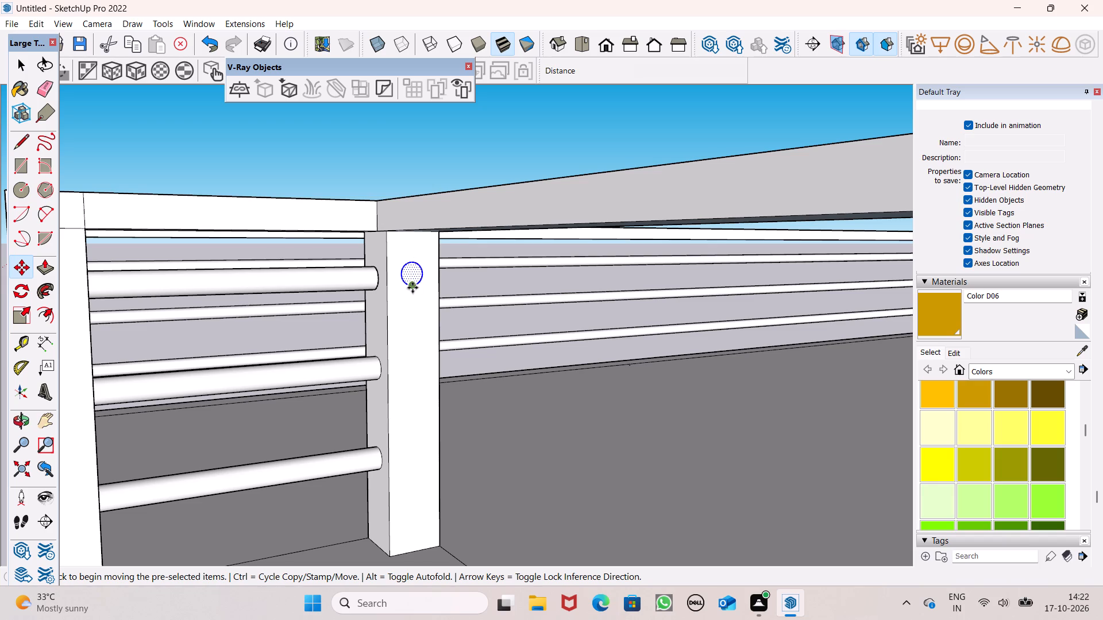
left_click_drag(412, 287, 416, 373)
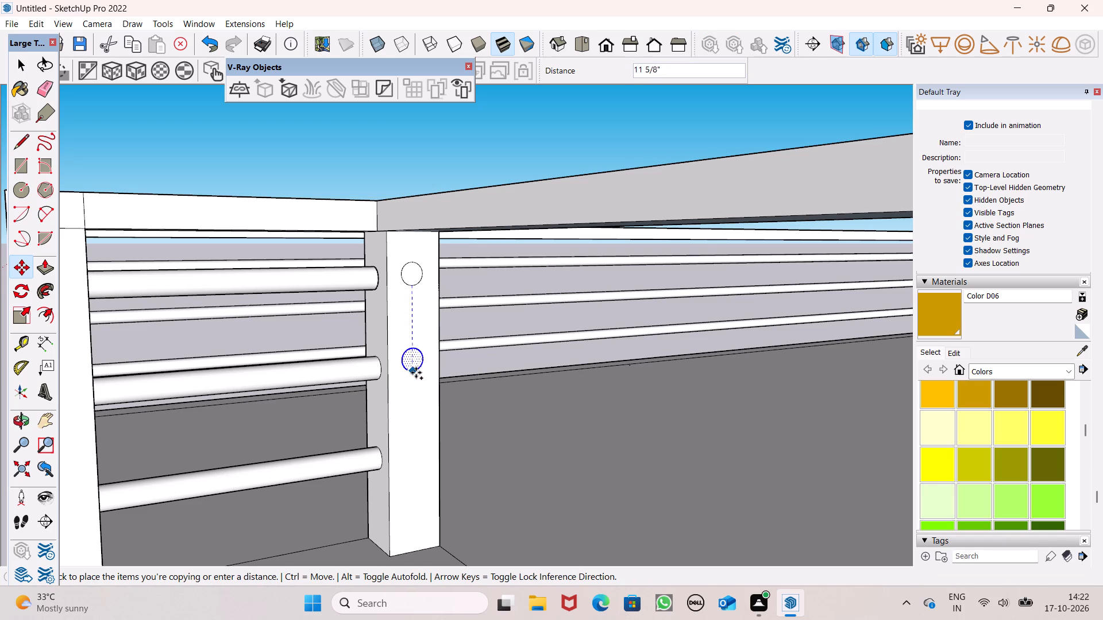
left_click_drag(416, 373, 416, 373)
left_click_drag(416, 373, 419, 453)
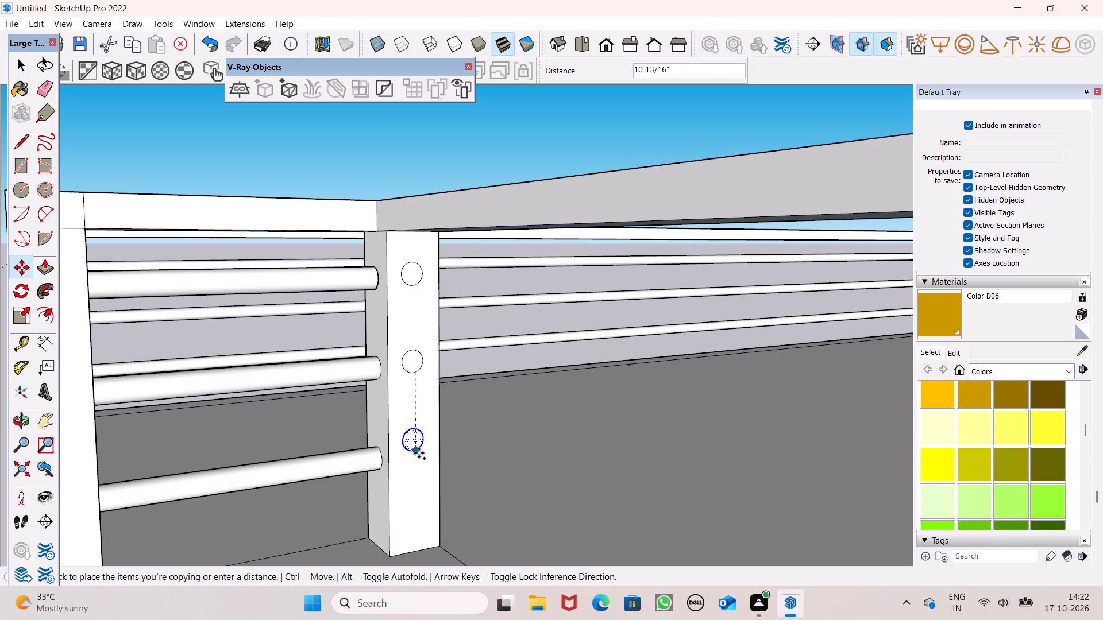
left_click_drag(419, 453, 416, 464)
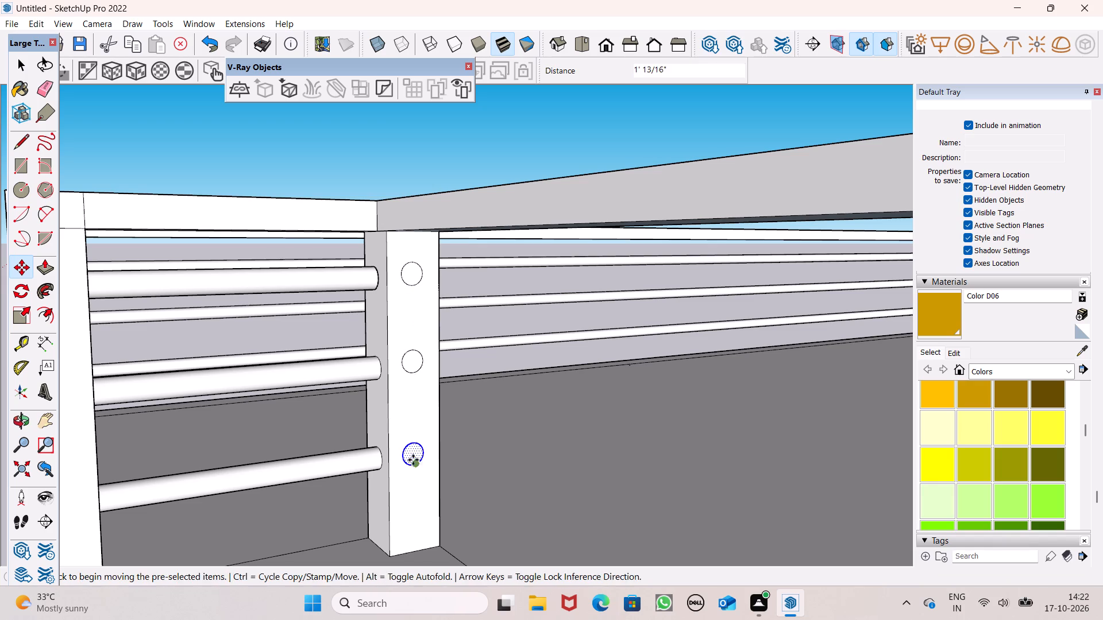
key("space")
left_click(302, 146)
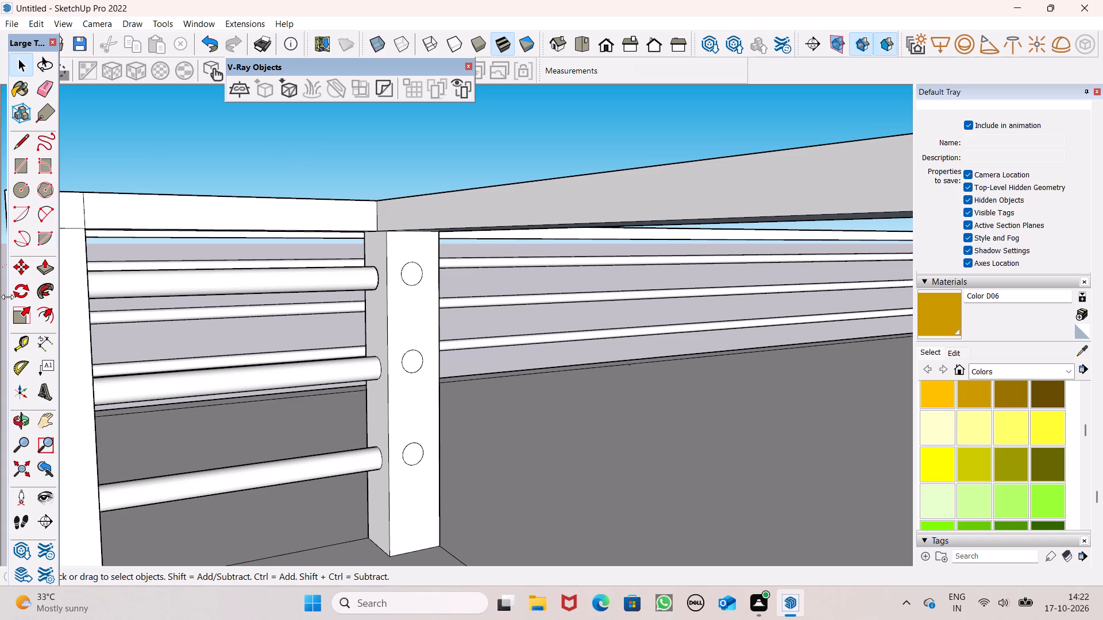
Extrude the three circles along the front span: top about 9' 11 7/16", middle about 10' 3/8", bottom about 10' 2 11/16".
left_click(39, 273)
scroll(87, 194, "down", 2)
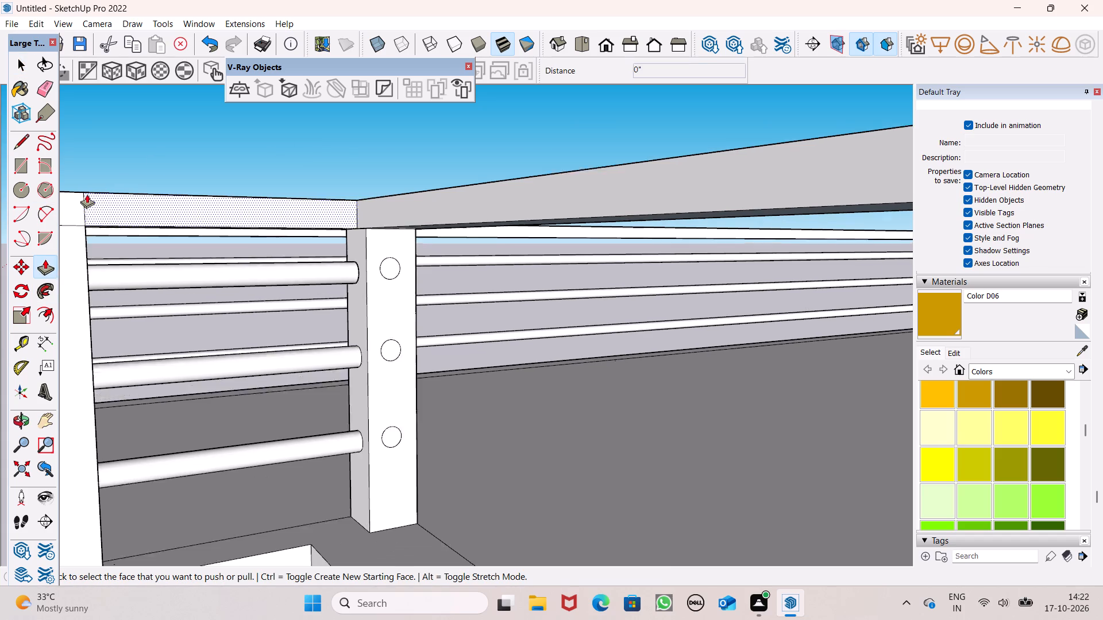
scroll(87, 194, "down", 2)
scroll(178, 197, "down", 5)
middle_click_drag(222, 235, 270, 277)
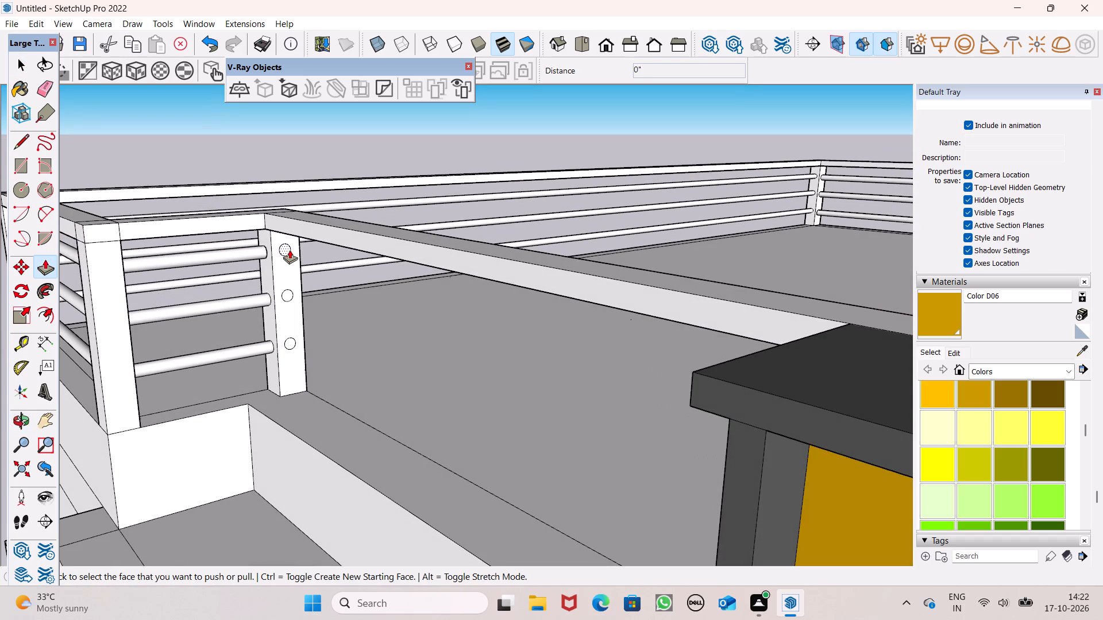
left_click_drag(287, 250, 656, 428)
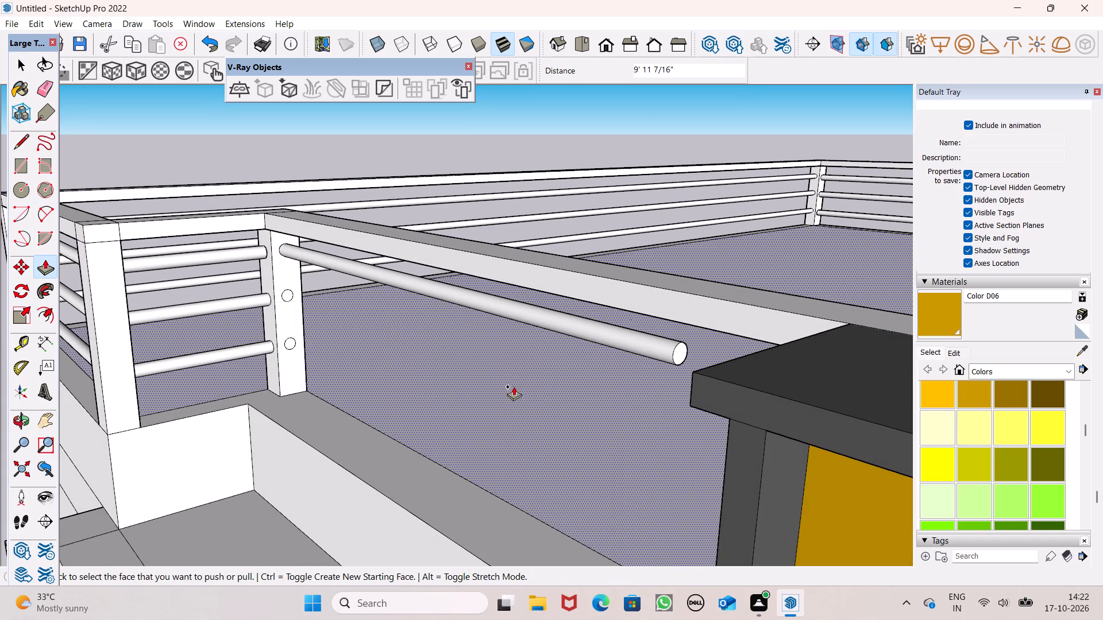
left_click_drag(291, 297, 309, 319)
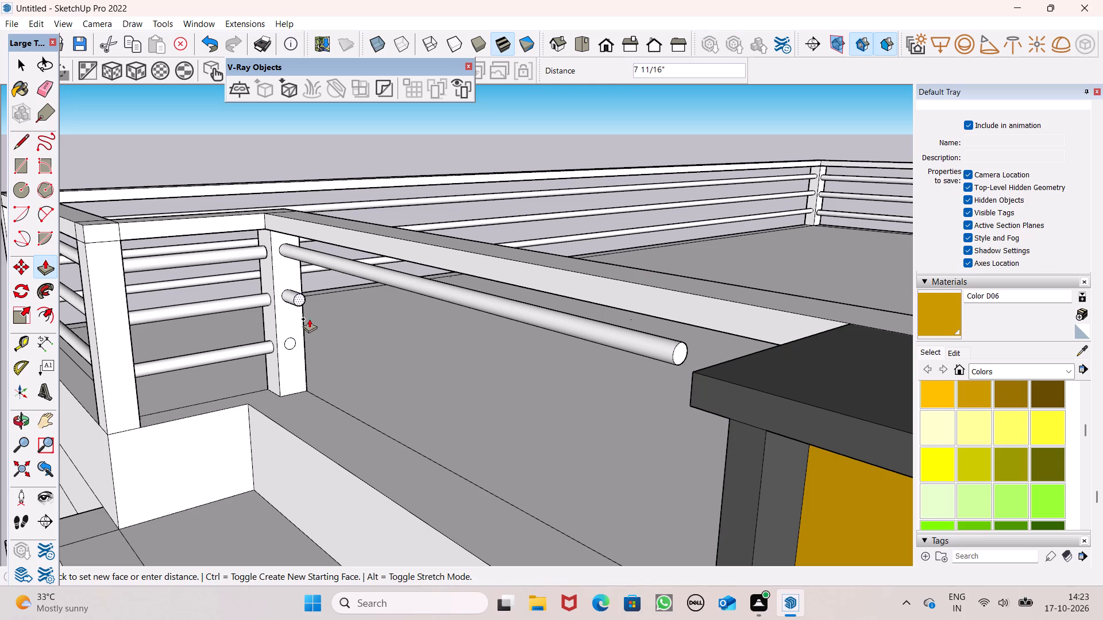
left_click_drag(309, 319, 671, 472)
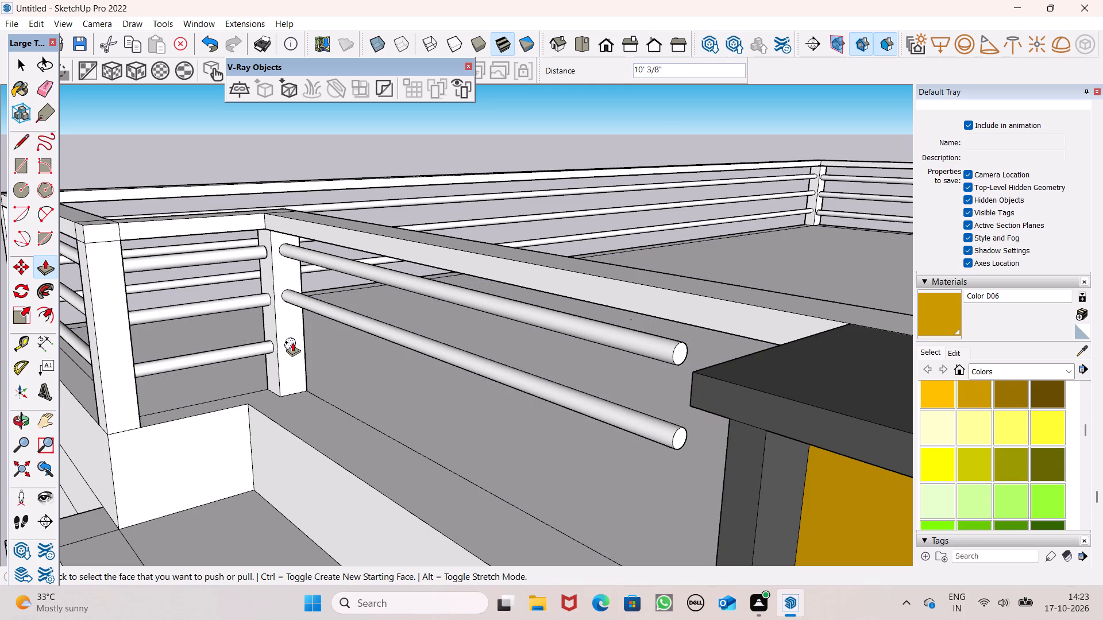
left_click_drag(292, 341, 707, 482)
Extend the free end of the bottom front-span rail by about 8' 7 5/8" to meet the far end post behind the yellow panel.
scroll(481, 177, "down", 5)
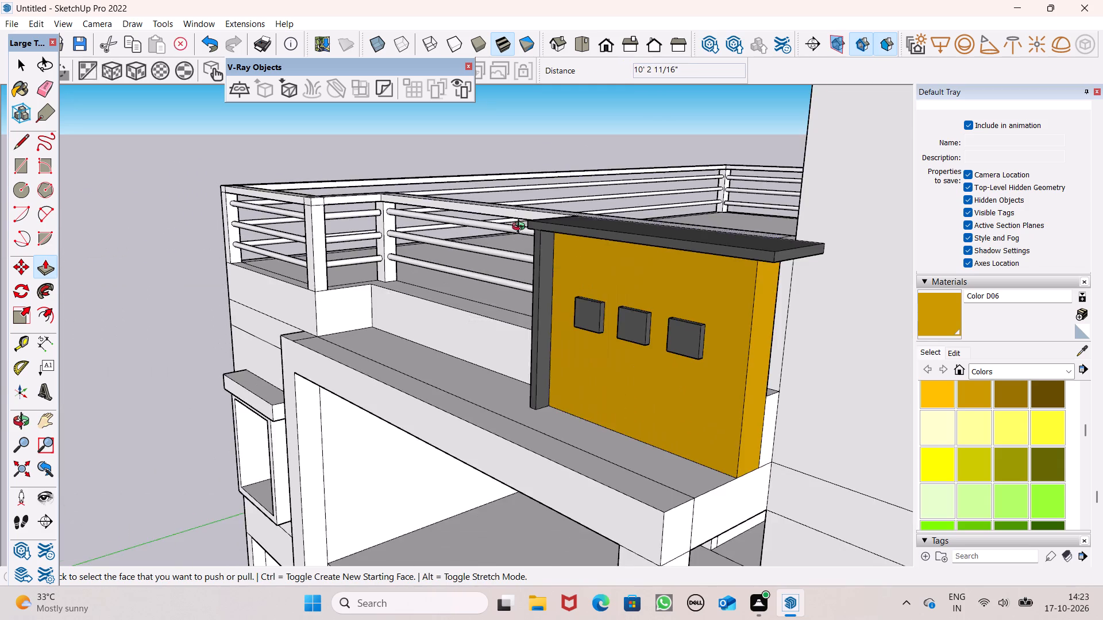
middle_click_drag(520, 226, 801, 239)
scroll(692, 184, "up", 4)
scroll(678, 144, "down", 4)
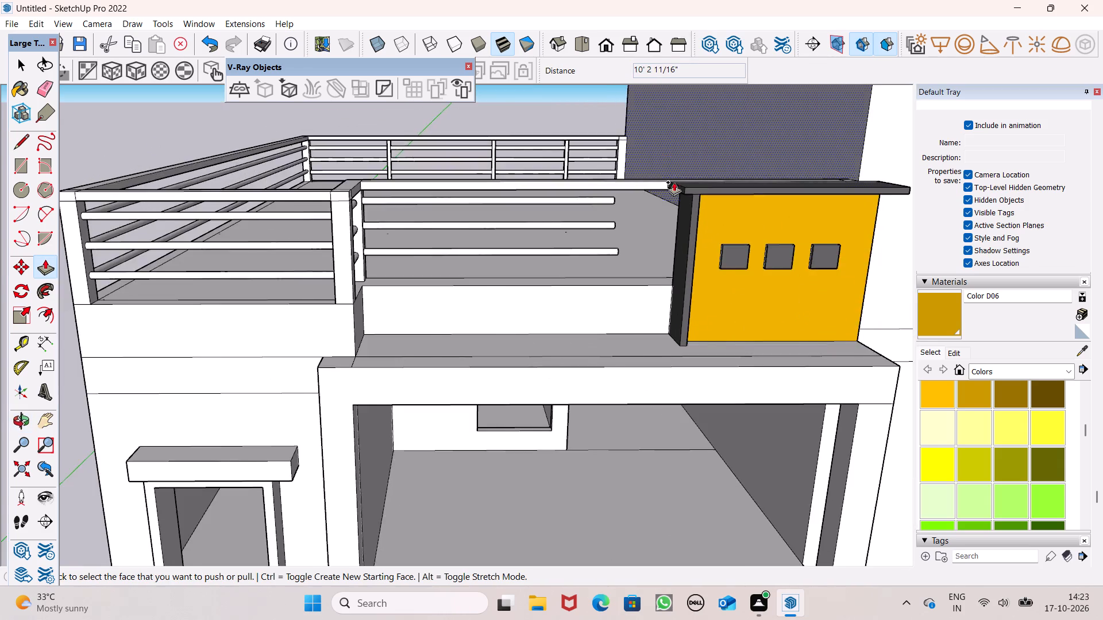
middle_click_drag(688, 199, 1025, 164)
scroll(660, 181, "up", 1)
middle_click_drag(660, 181, 1048, 262)
middle_click_drag(349, 232, 470, 200)
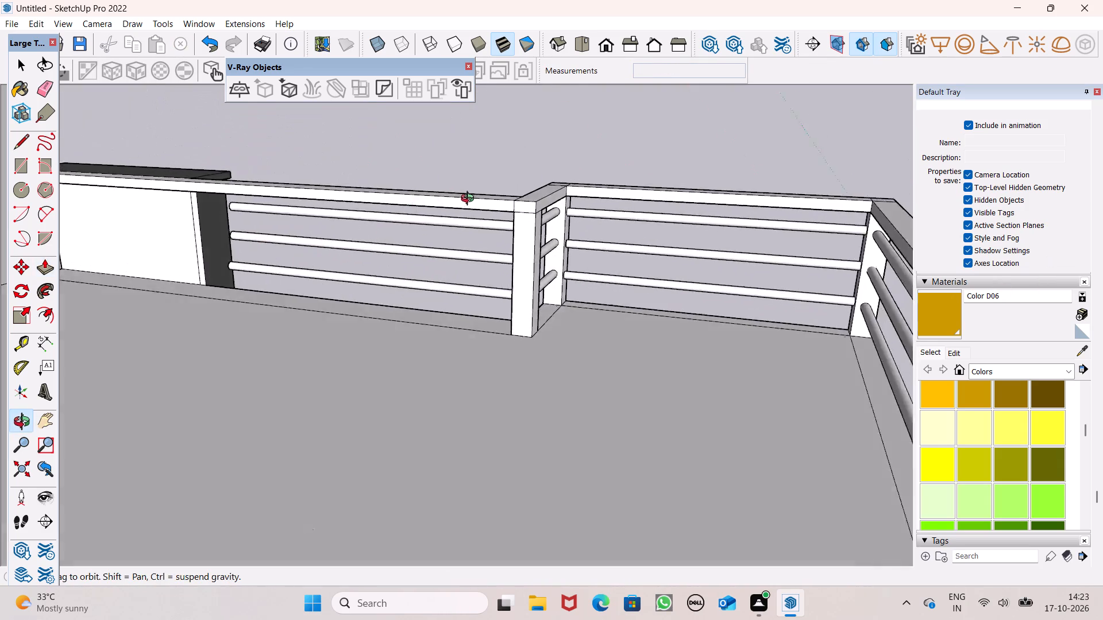
middle_click_drag(470, 200, 469, 192)
scroll(232, 210, "up", 8)
middle_click_drag(263, 283, 549, 268)
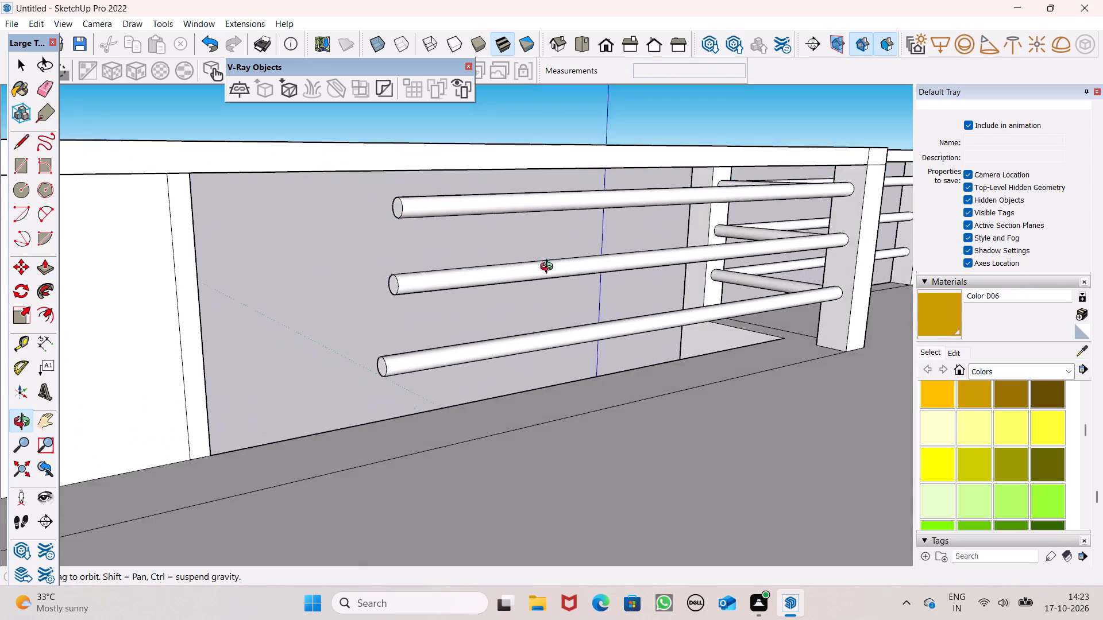
middle_click_drag(549, 268, 579, 356)
scroll(589, 277, "down", 1)
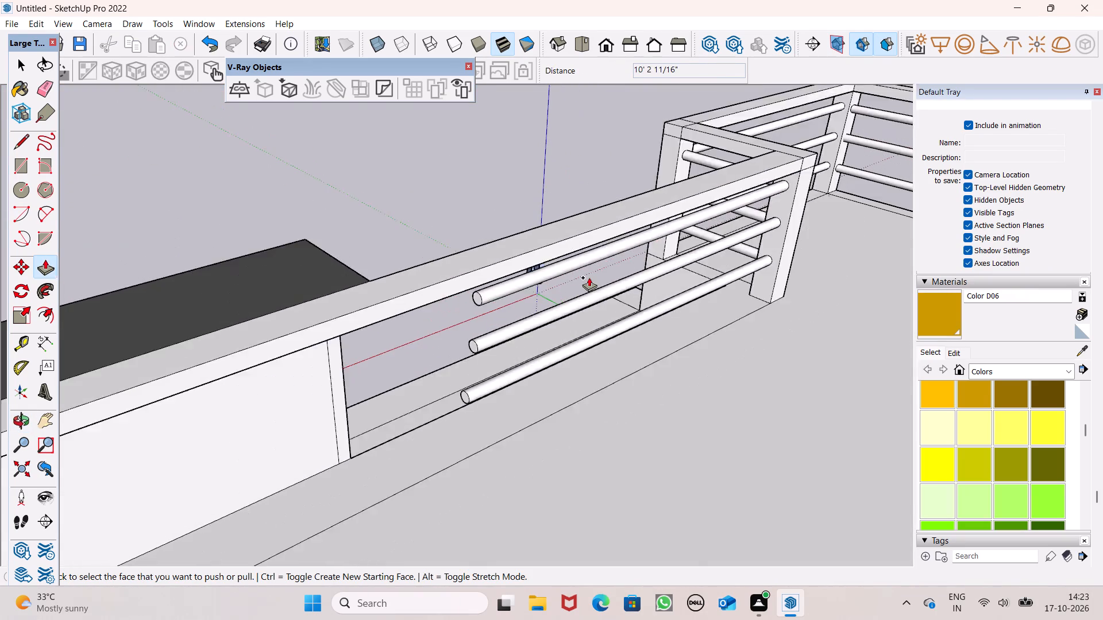
scroll(589, 277, "down", 2)
middle_click_drag(611, 330, 445, 332)
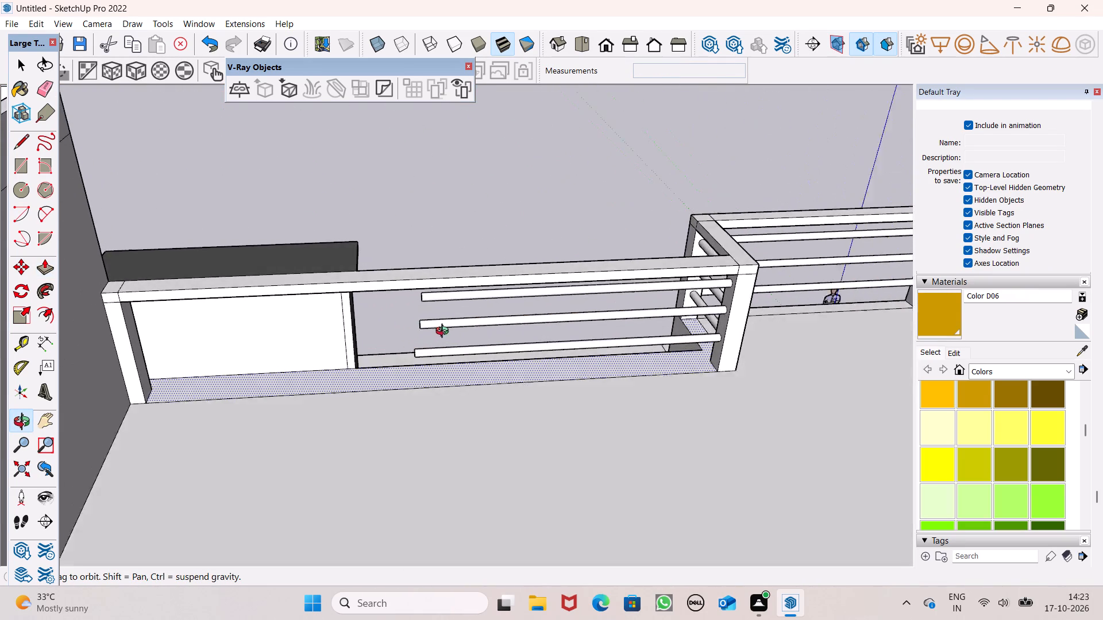
middle_click_drag(445, 332, 557, 343)
scroll(425, 347, "up", 1)
middle_click_drag(514, 397, 502, 406)
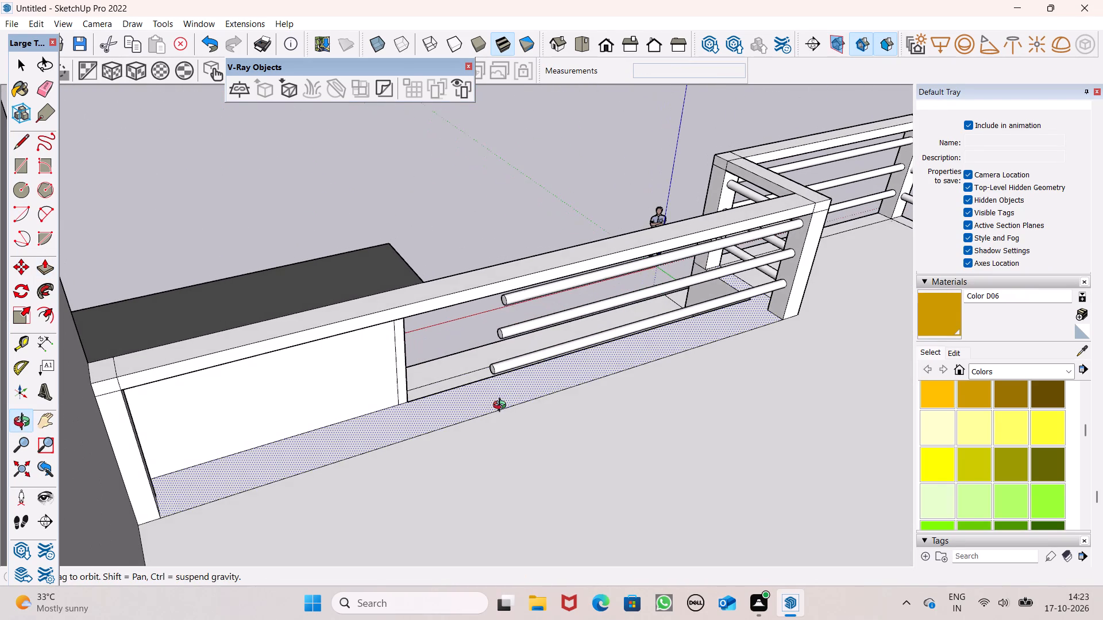
middle_click_drag(502, 406, 501, 404)
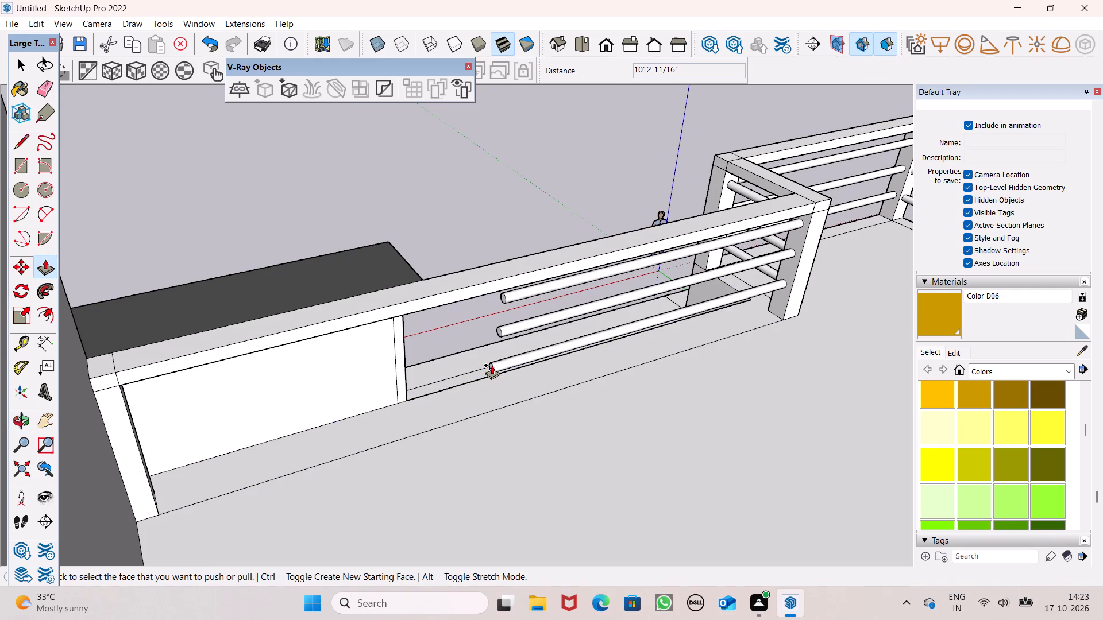
left_click_drag(492, 366, 220, 441)
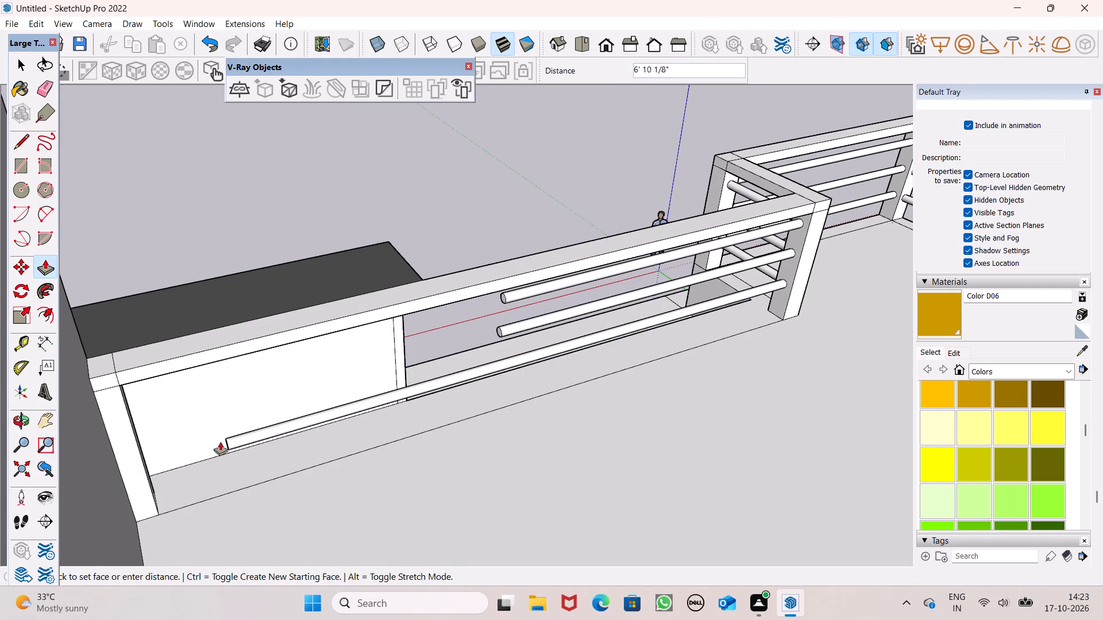
left_click_drag(220, 441, 144, 464)
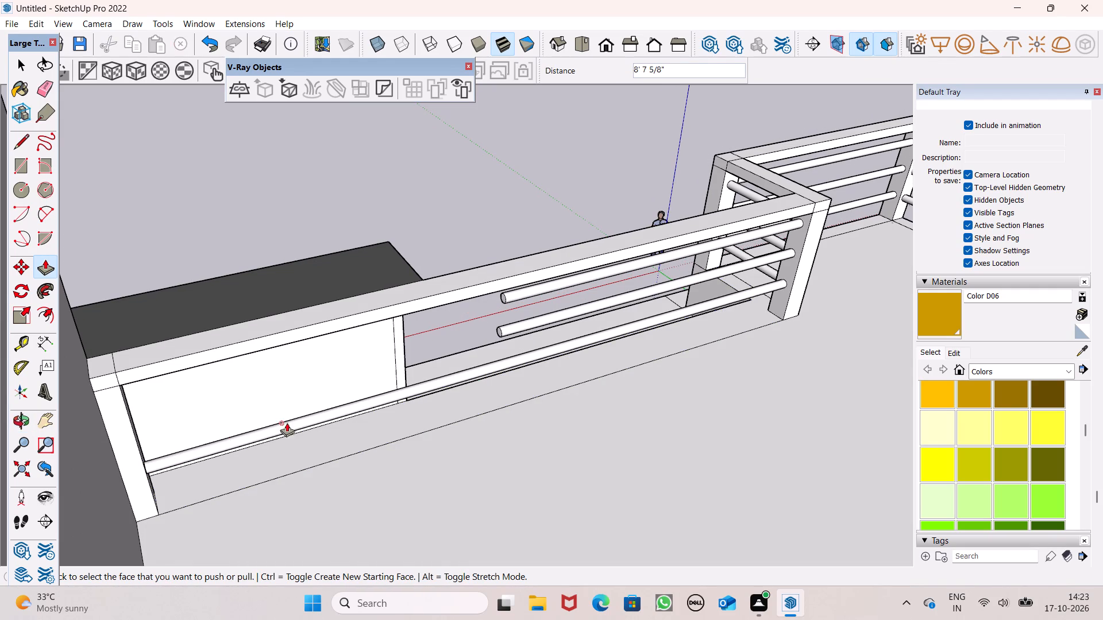
Extend the middle front-span rail by about 8' 9 7/8" and the top rail by about 8' 10 13/16" to the far end post.
left_click_drag(497, 330, 494, 338)
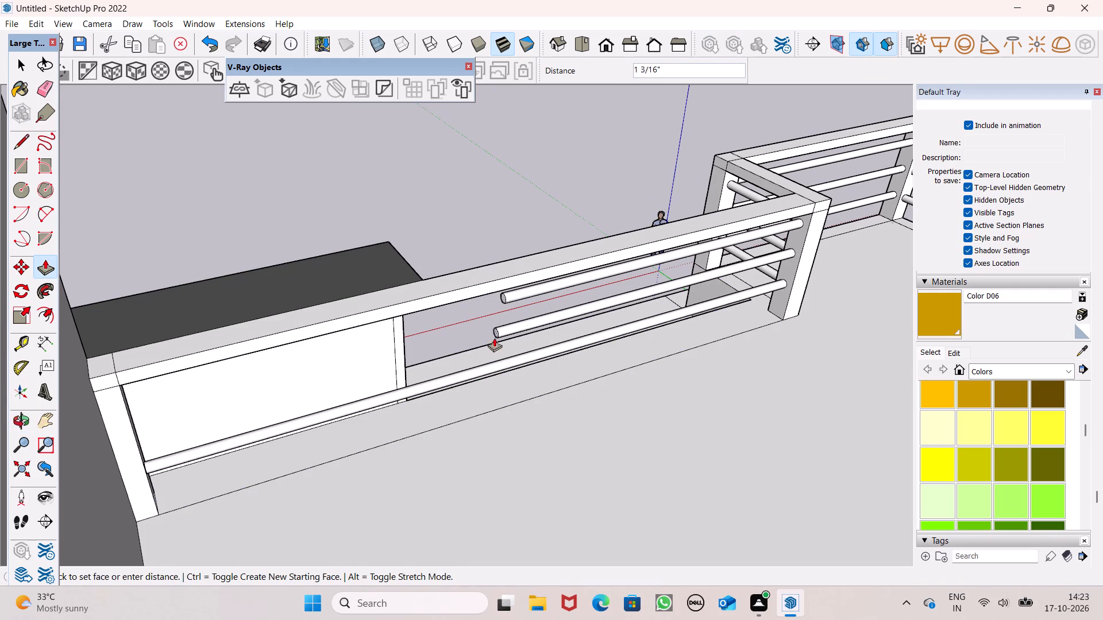
left_click_drag(494, 338, 144, 453)
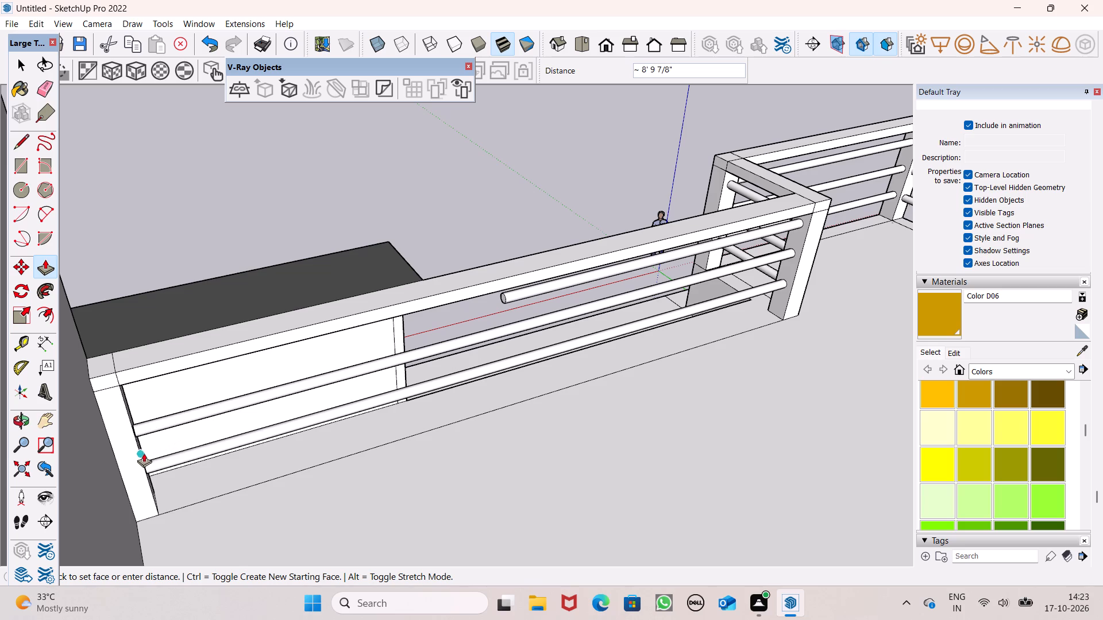
left_click_drag(144, 453, 144, 451)
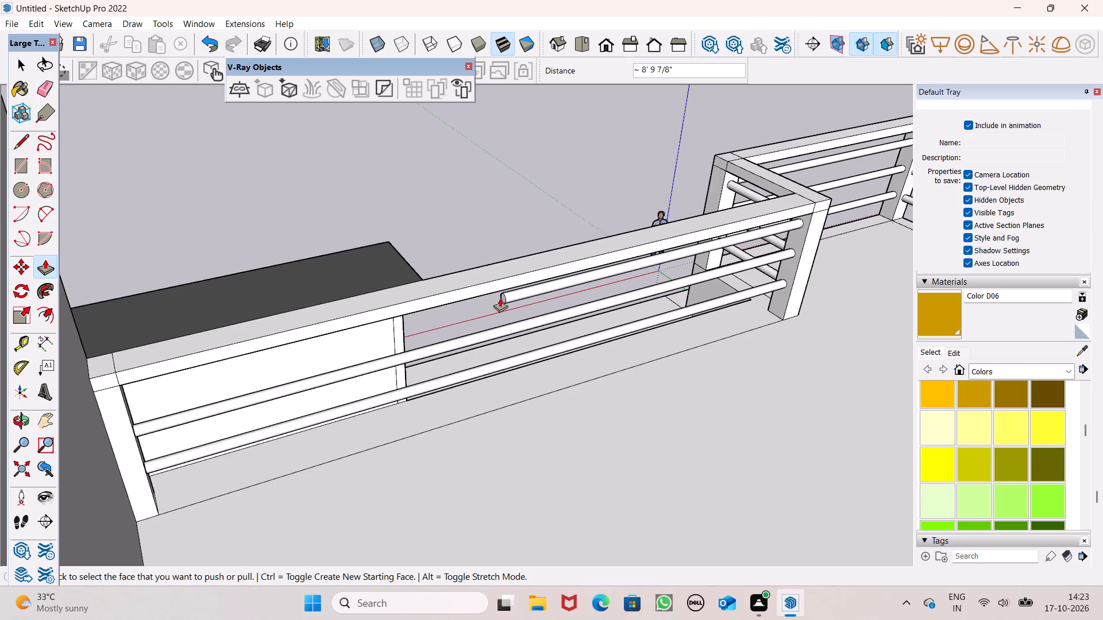
left_click_drag(503, 297, 144, 448)
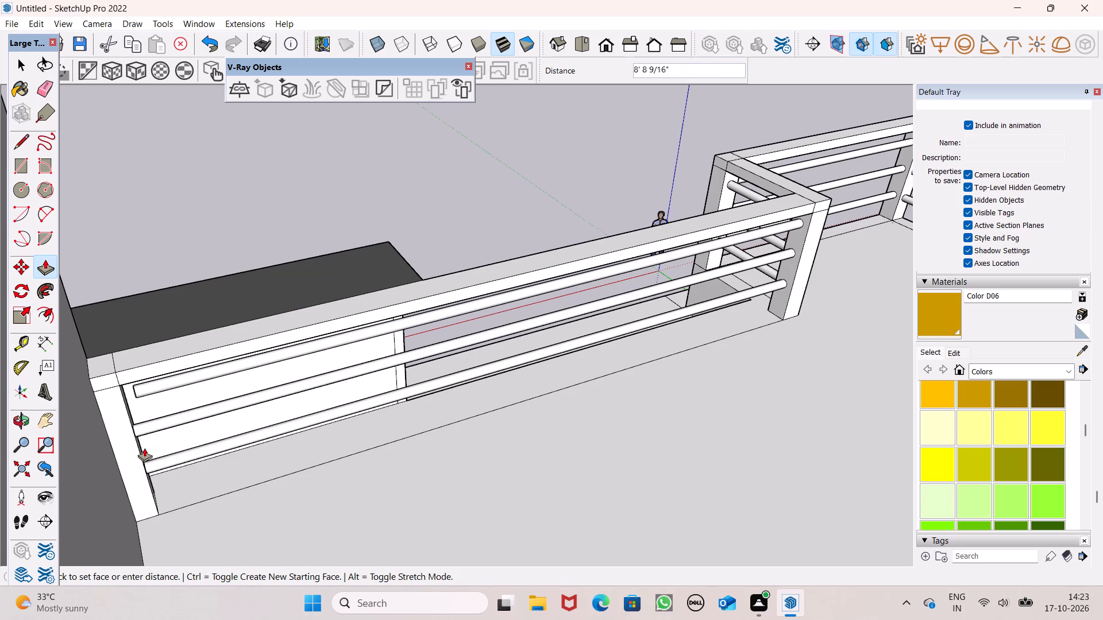
left_click_drag(144, 448, 139, 451)
Examine where the three front-span rails meet the far end post beside the tower wall.
middle_click_drag(342, 393, 175, 304)
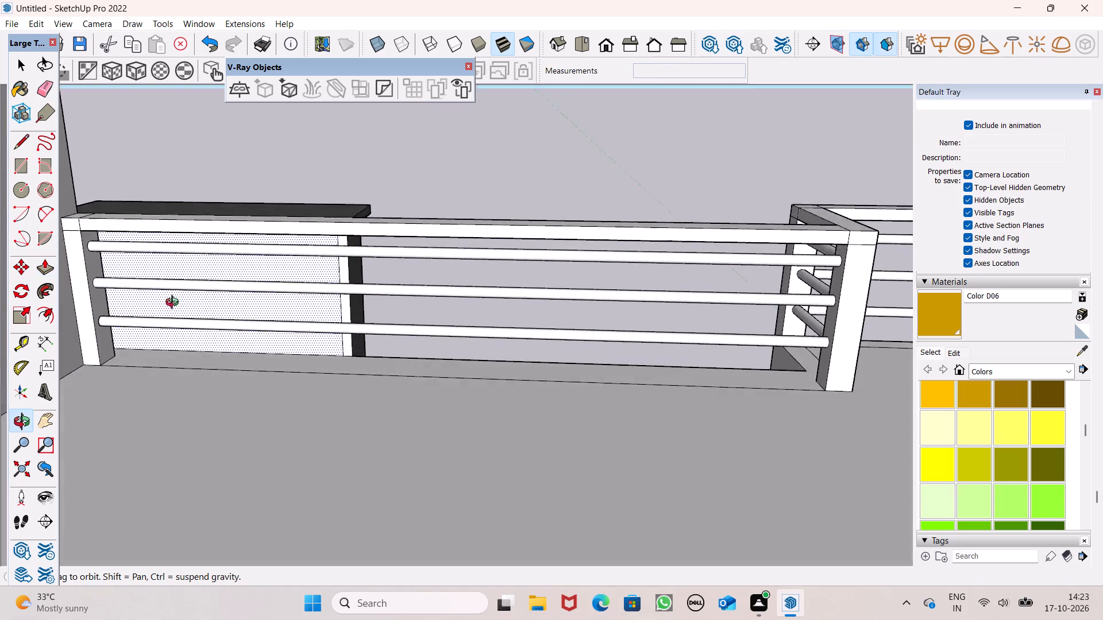
middle_click_drag(175, 304, 181, 262)
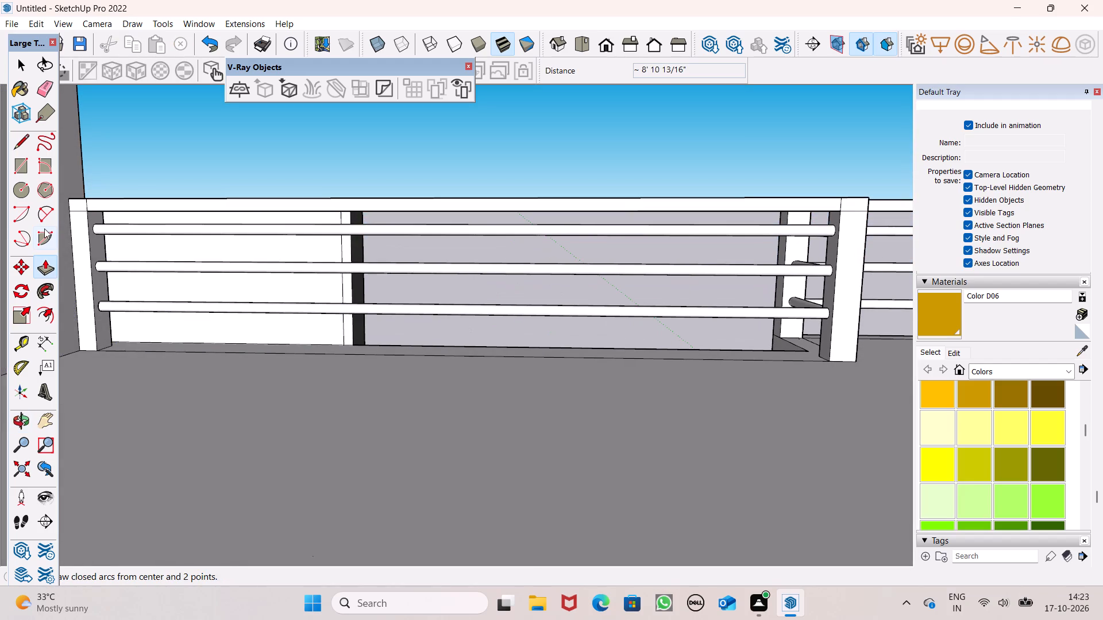
scroll(55, 241, "up", 15)
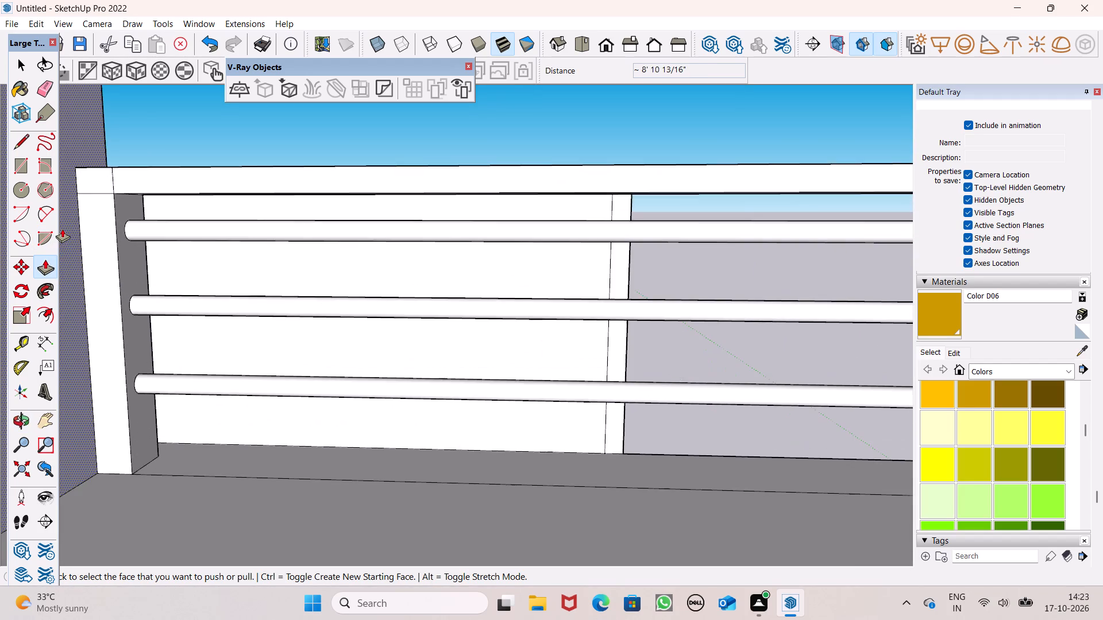
scroll(75, 324, "up", 7)
middle_click_drag(118, 379, 209, 407)
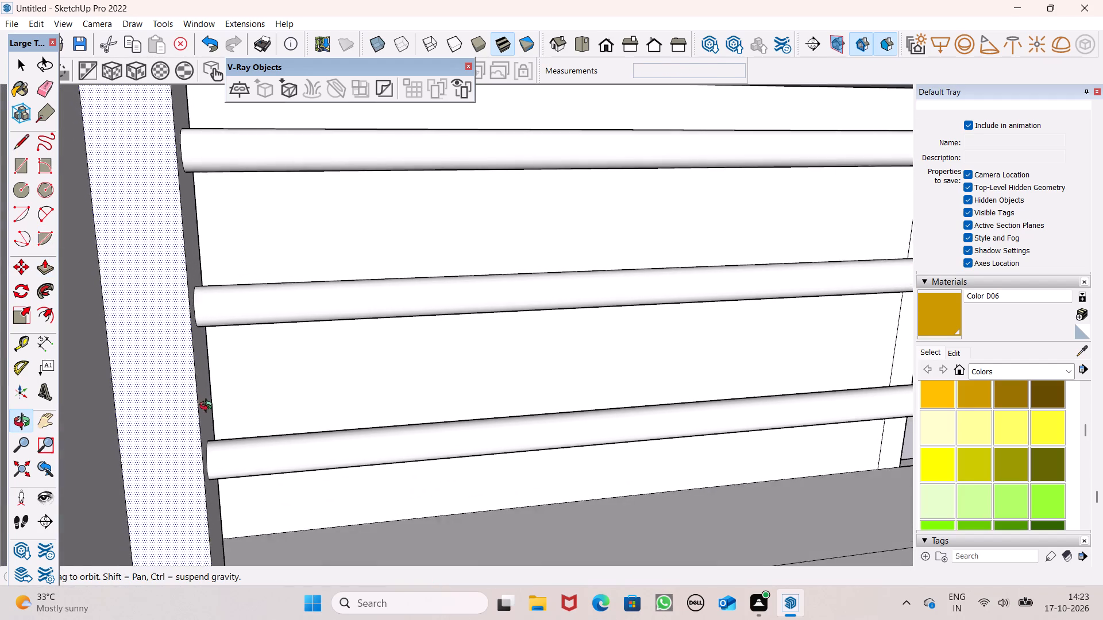
middle_click_drag(209, 407, 109, 490)
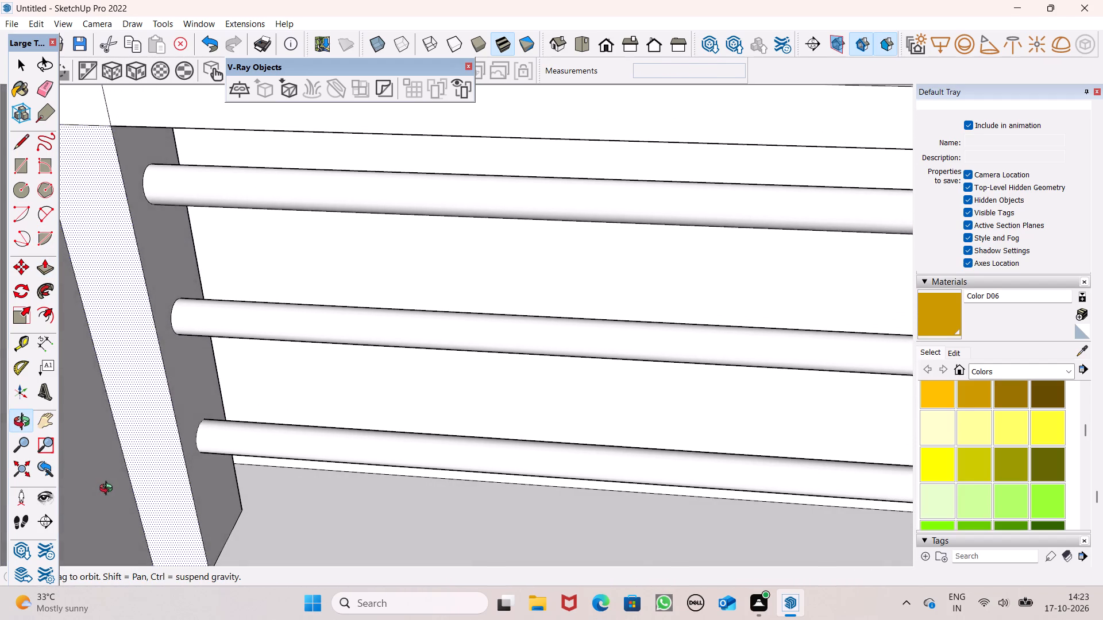
middle_click_drag(109, 490, 200, 433)
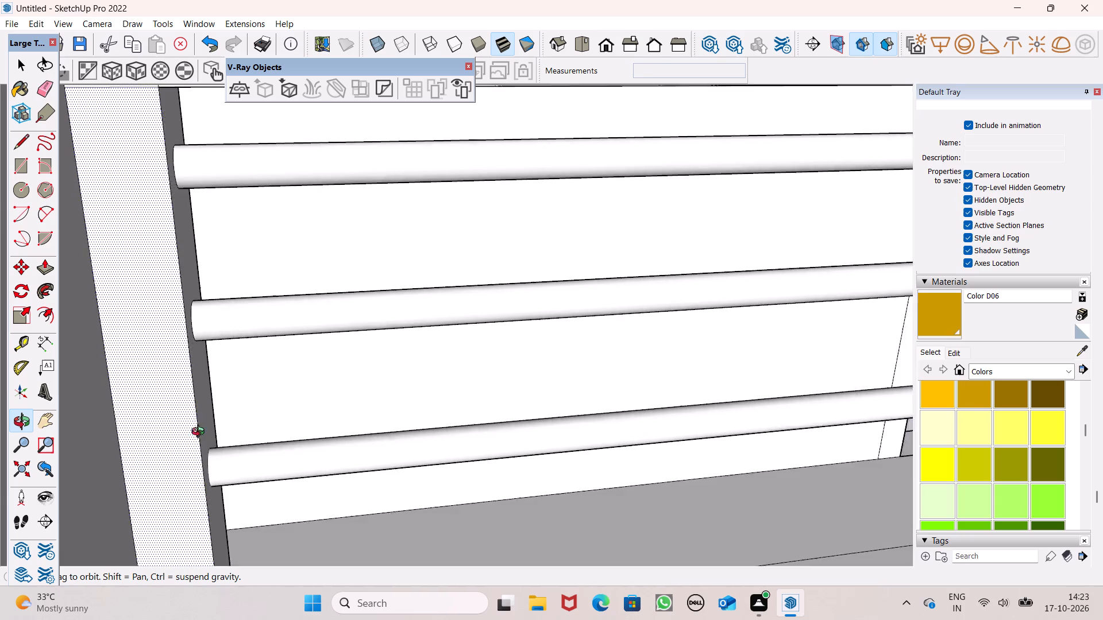
middle_click_drag(200, 433, 142, 427)
Examine the whole roof terrace railing and the building's front from several sides.
key("space")
scroll(253, 312, "down", 5)
scroll(325, 255, "down", 6)
scroll(369, 232, "down", 4)
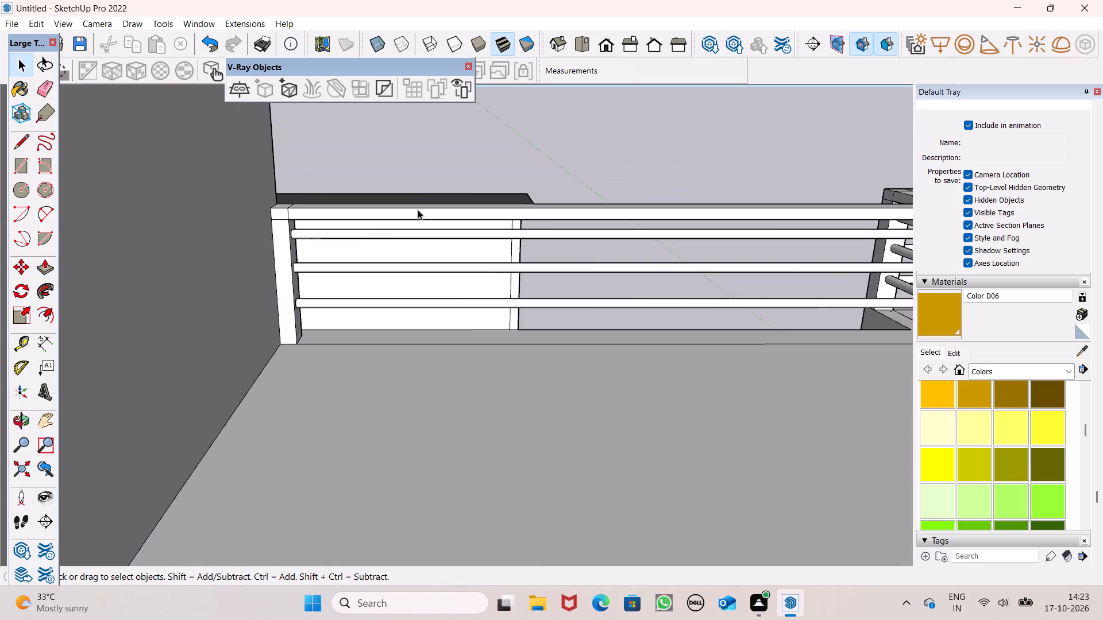
scroll(418, 210, "down", 5)
scroll(474, 181, "down", 5)
middle_click_drag(565, 227, 342, 246)
scroll(572, 191, "down", 2)
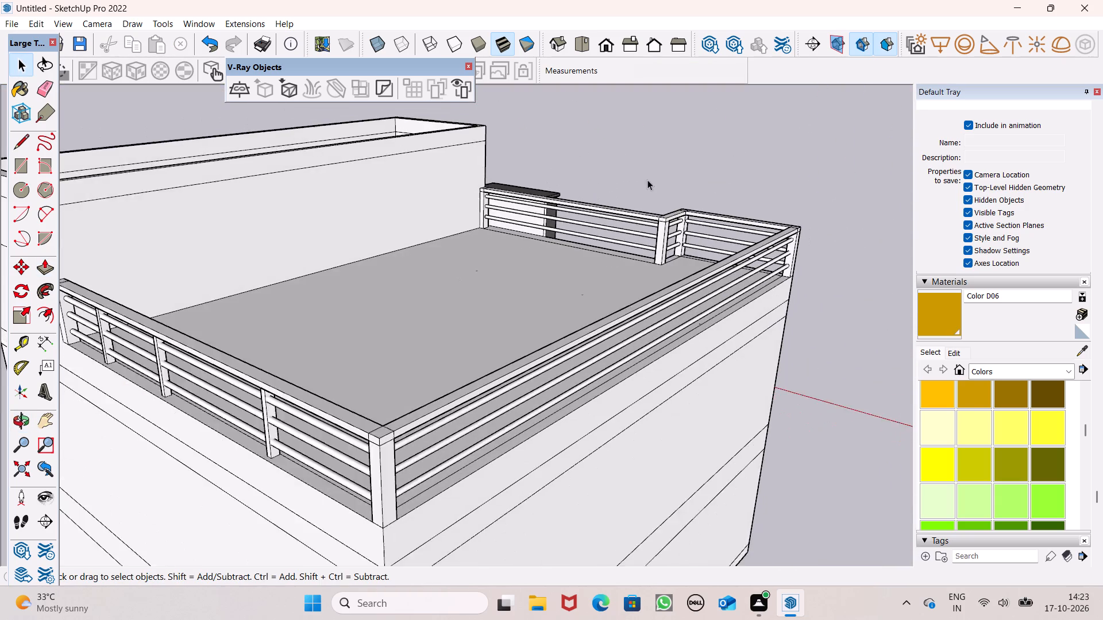
scroll(647, 180, "down", 1)
middle_click_drag(714, 241, 199, 220)
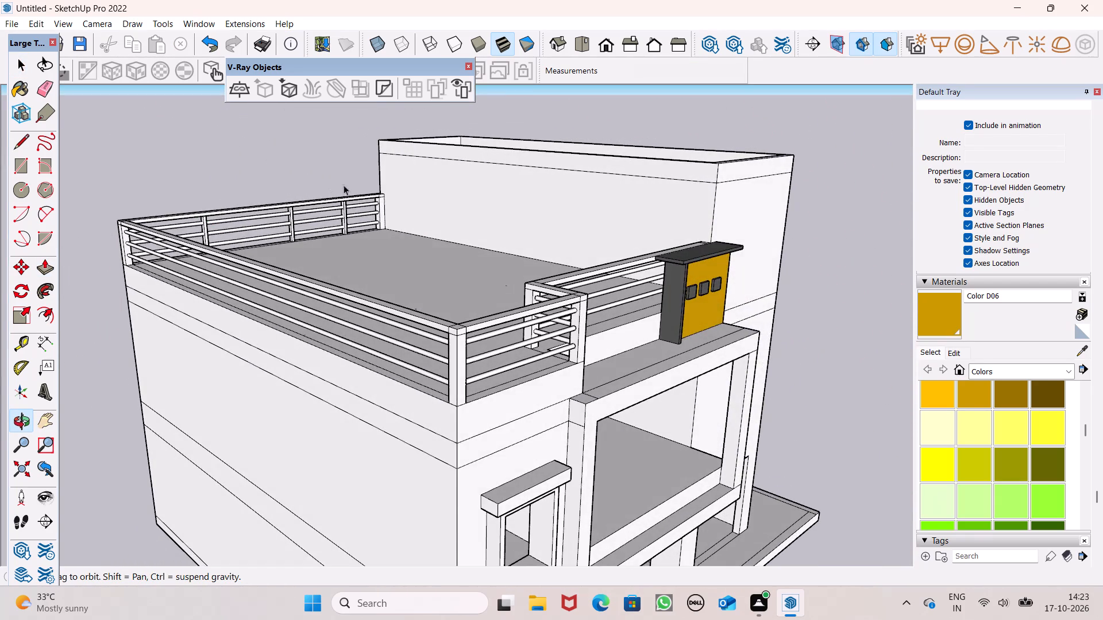
scroll(439, 157, "down", 3)
middle_click_drag(561, 239, 312, 229)
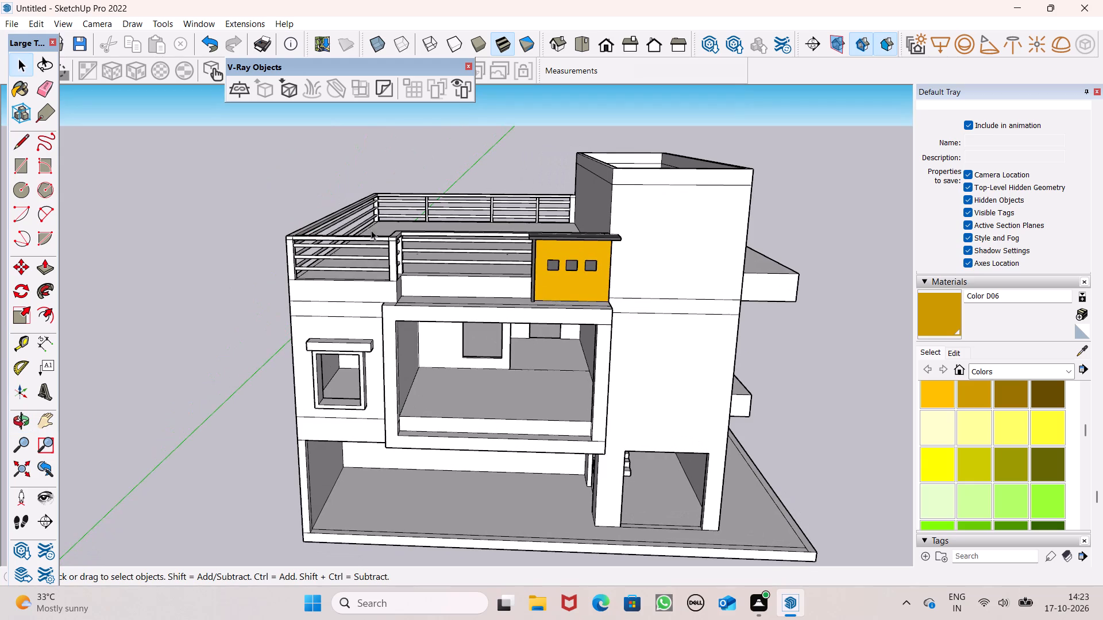
scroll(538, 162, "down", 3)
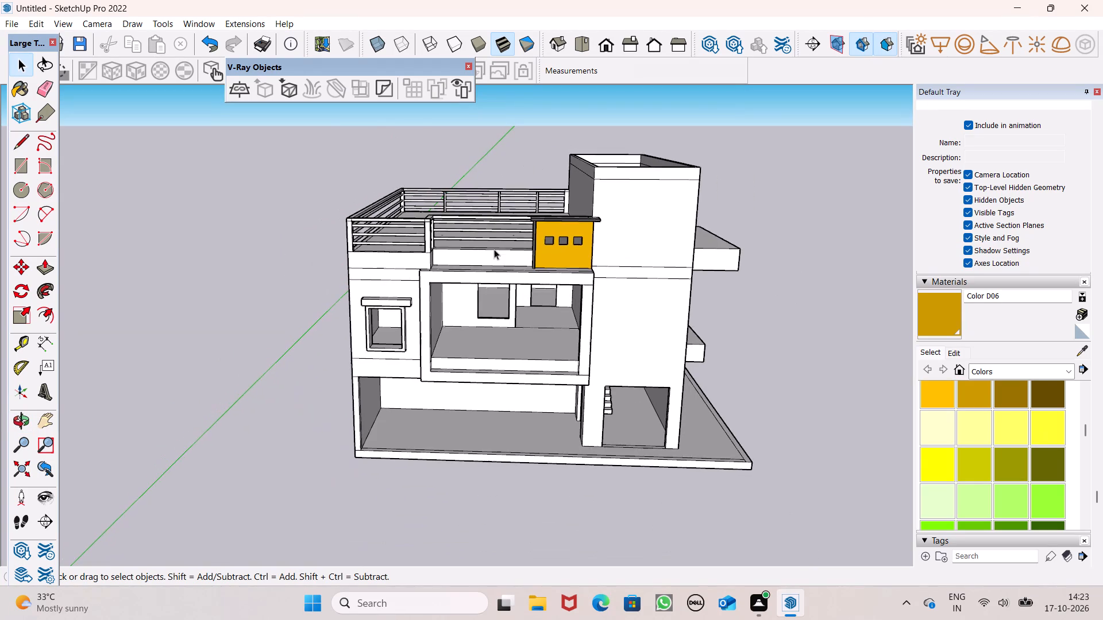
middle_click_drag(478, 260, 486, 268)
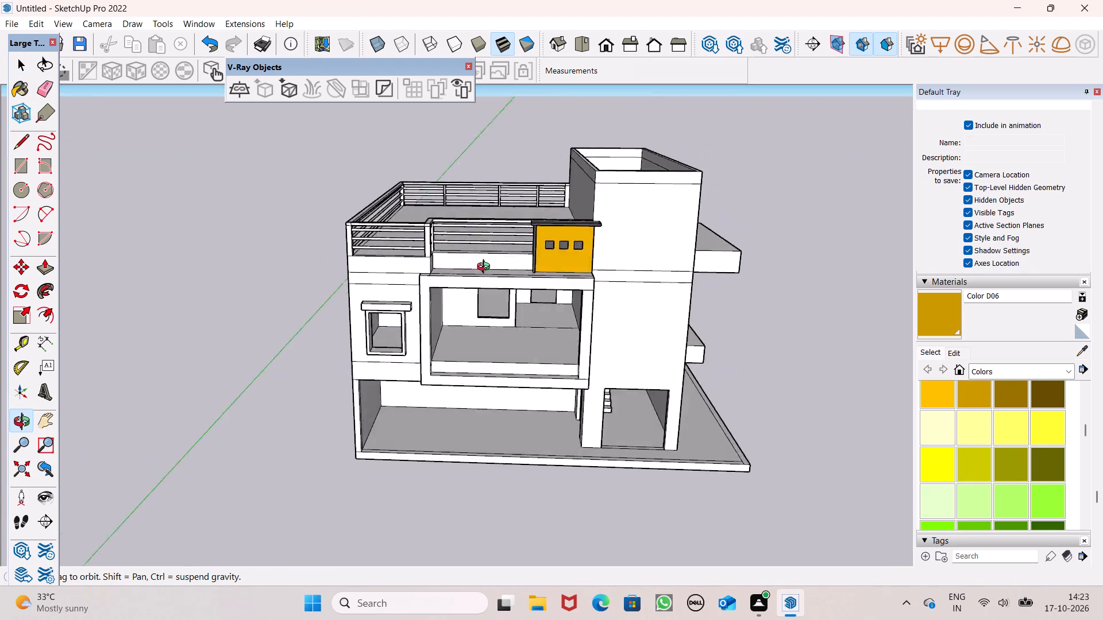
middle_click_drag(486, 268, 682, 278)
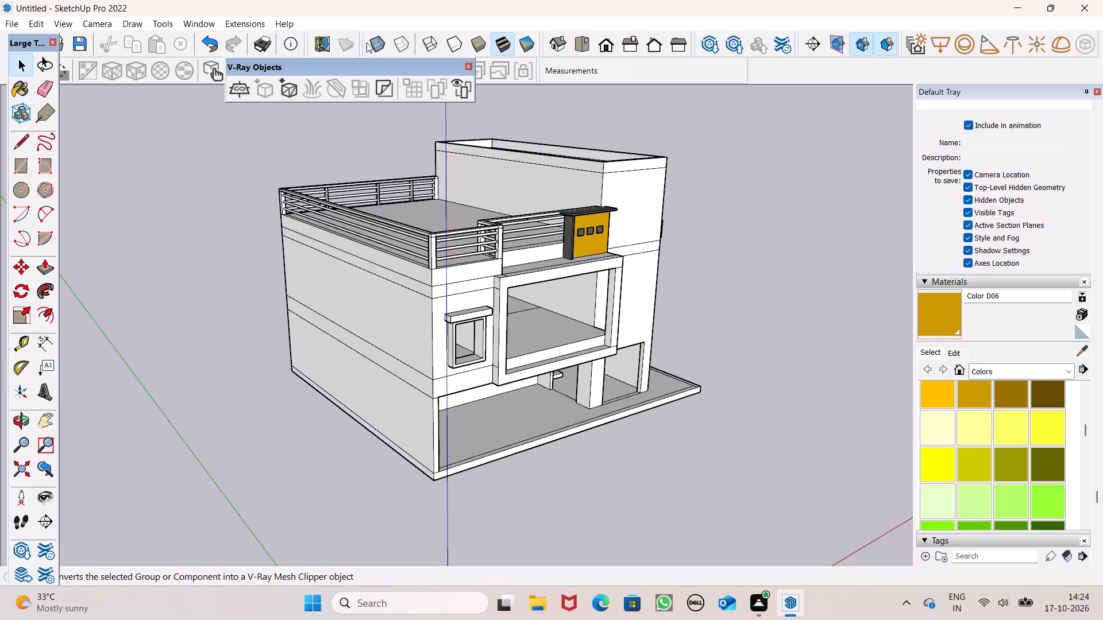
scroll(561, 244, "down", 2)
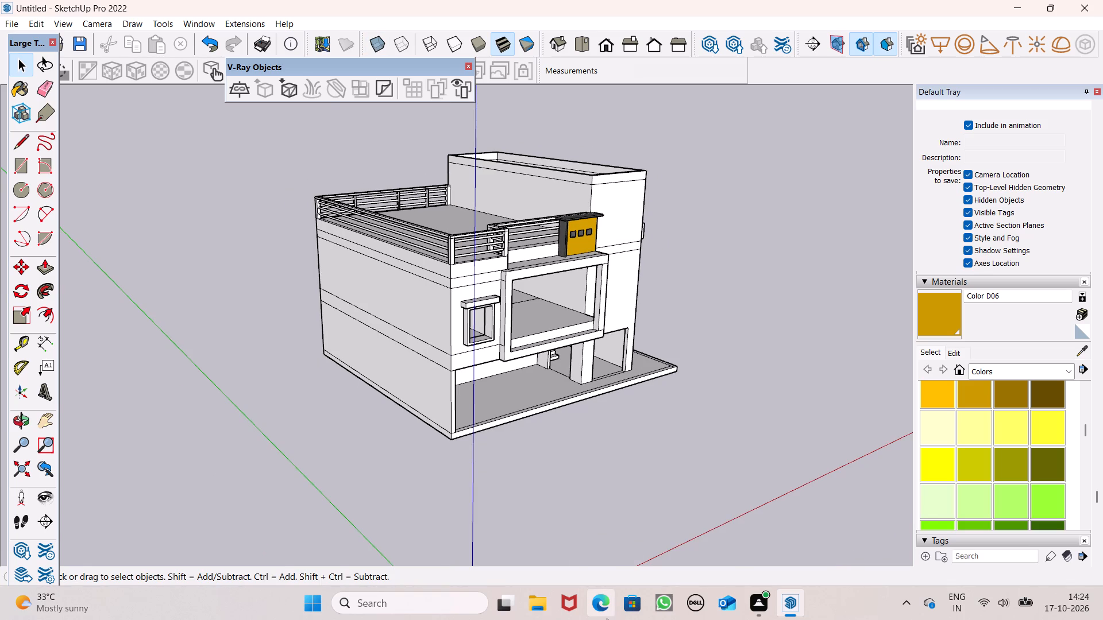
Draw a small rectangle about 3 9/16" by 2 15/16" on the ledge below the long side railing, near its corner post.
middle_click_drag(395, 259, 665, 289)
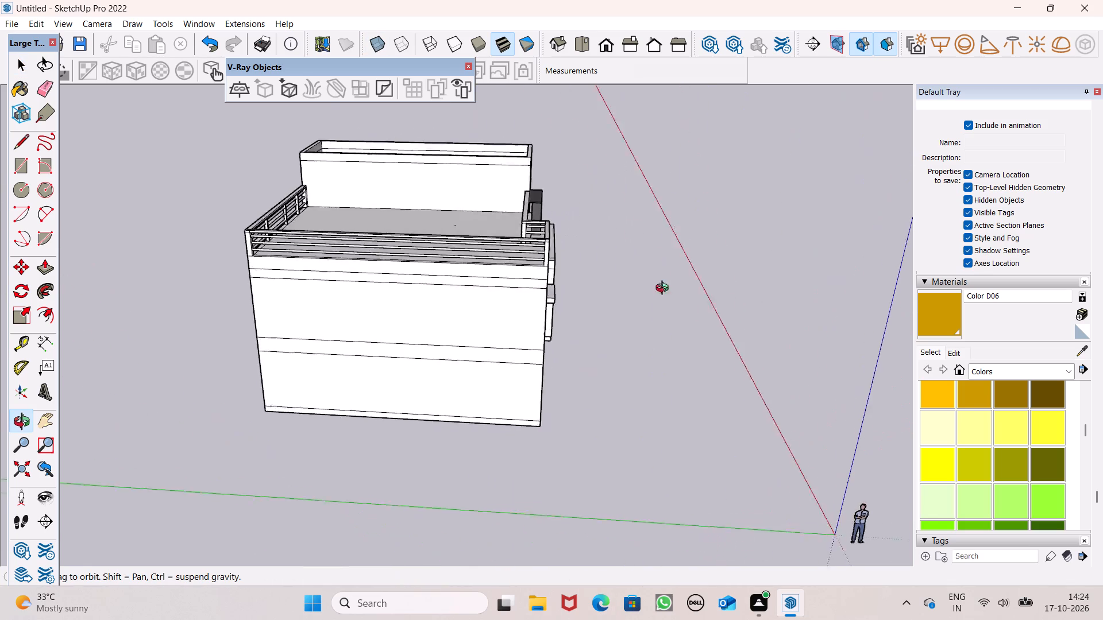
middle_click_drag(665, 289, 687, 281)
scroll(356, 228, "up", 8)
scroll(351, 224, "down", 4)
middle_click_drag(350, 266, 379, 401)
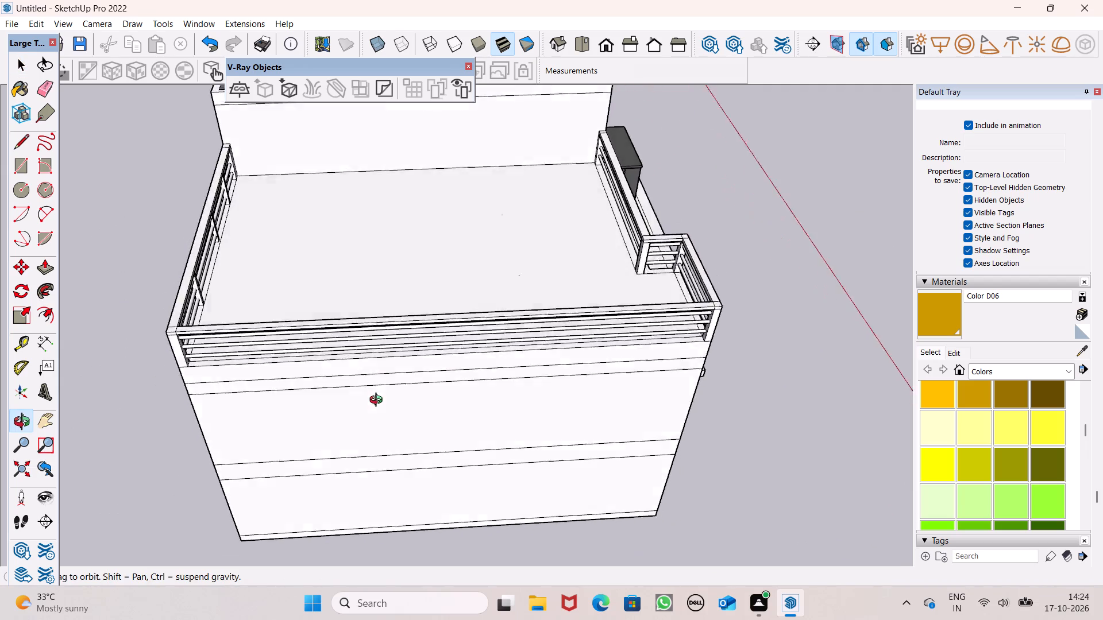
middle_click_drag(379, 401, 379, 419)
scroll(353, 390, "up", 8)
middle_click_drag(210, 355, 269, 365)
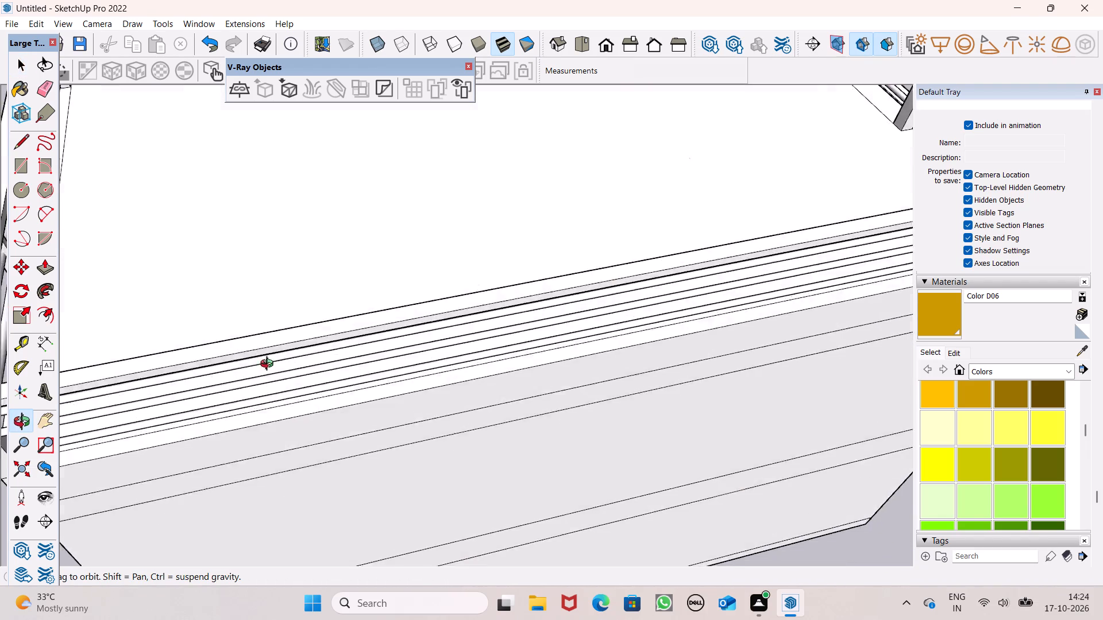
middle_click_drag(269, 365, 255, 389)
scroll(278, 308, "down", 4)
scroll(263, 398, "up", 5)
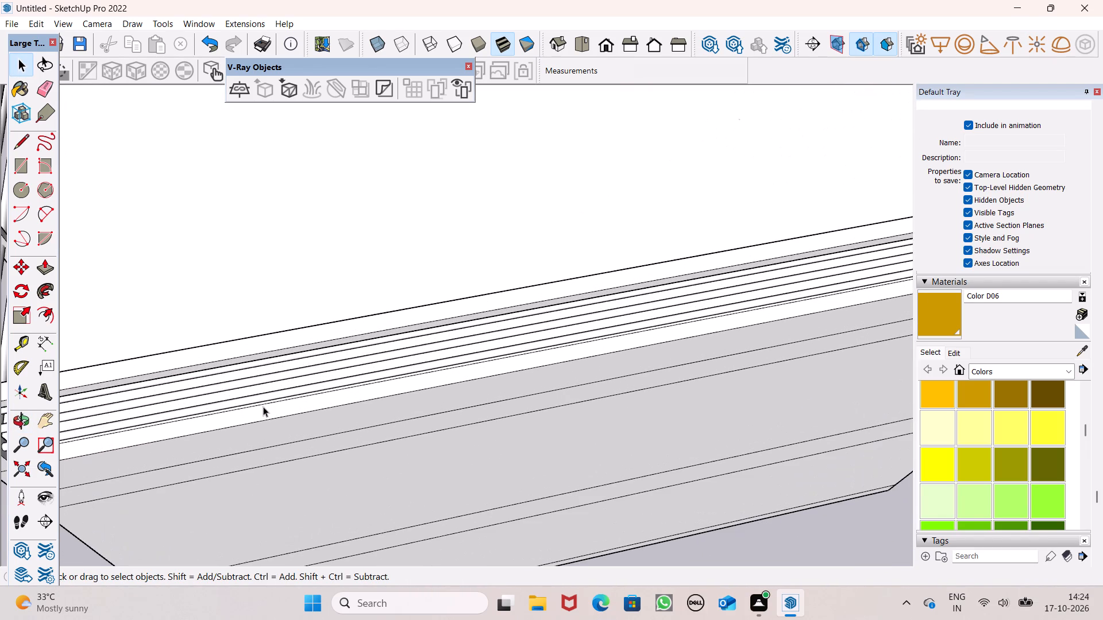
scroll(342, 308, "down", 3)
middle_click_drag(318, 394, 288, 423)
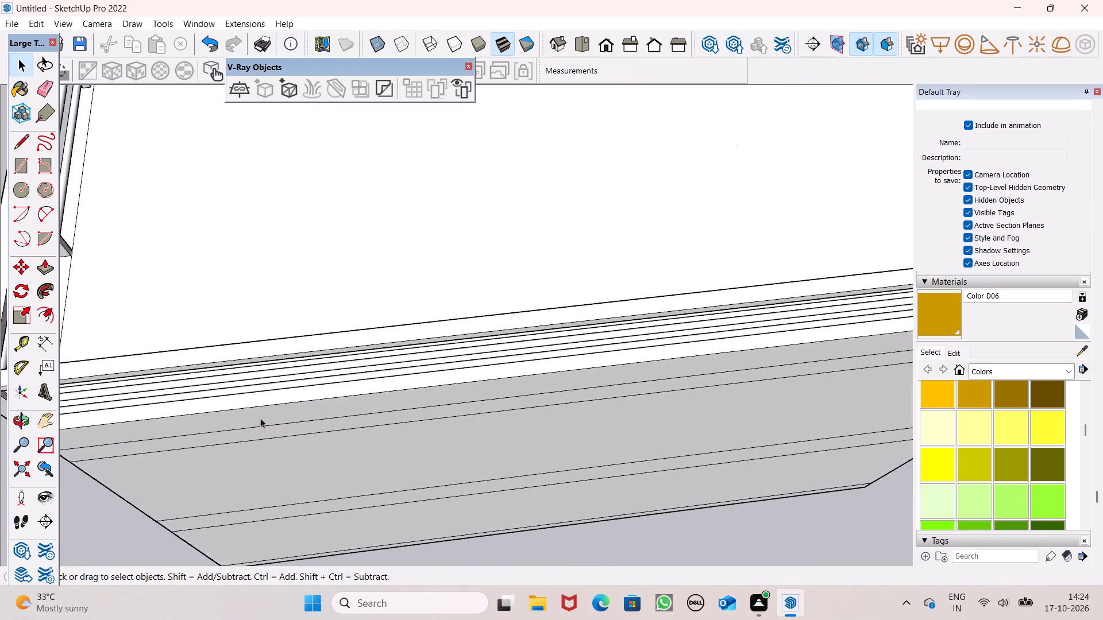
scroll(199, 410, "up", 3)
scroll(284, 312, "down", 5)
middle_click(232, 359)
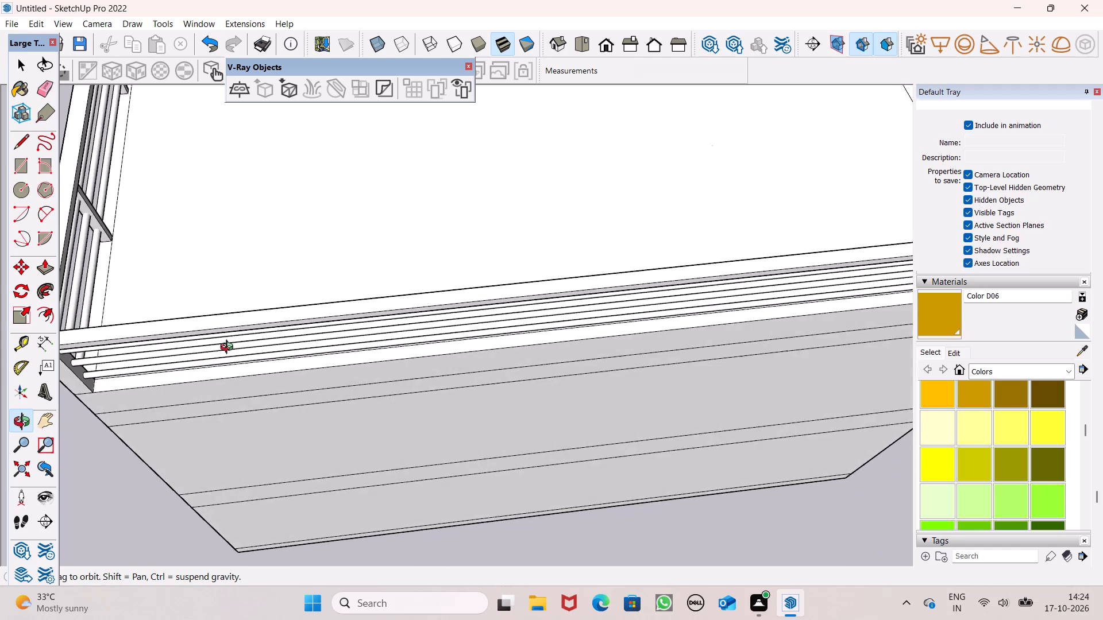
scroll(224, 401, "up", 7)
scroll(291, 359, "up", 2)
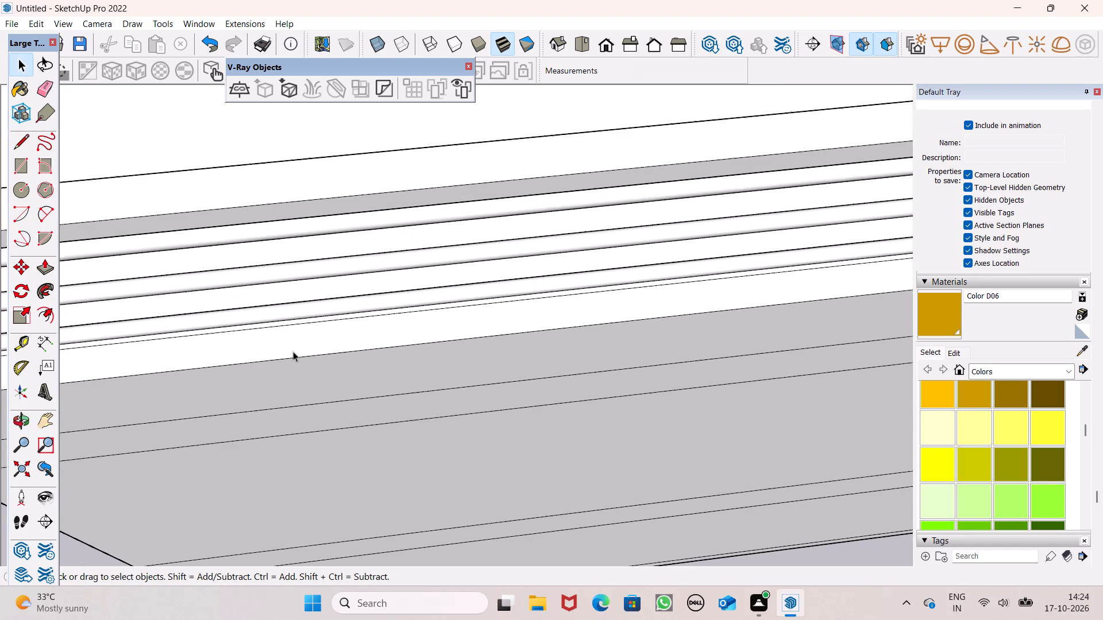
scroll(293, 351, "up", 1)
left_click(28, 168)
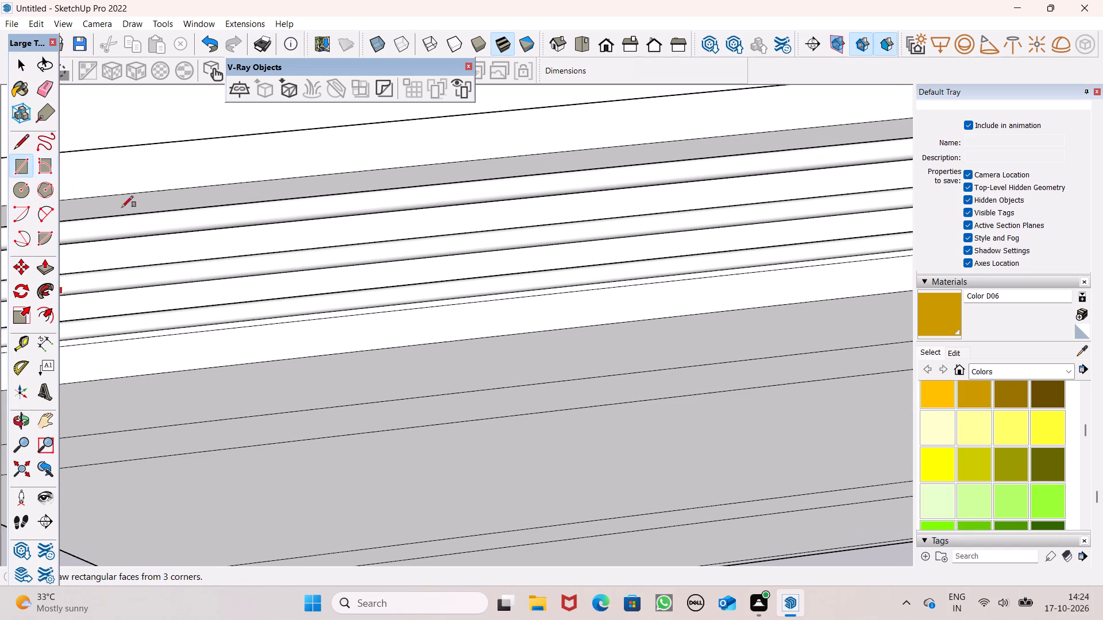
scroll(372, 242, "down", 10)
scroll(269, 281, "up", 4)
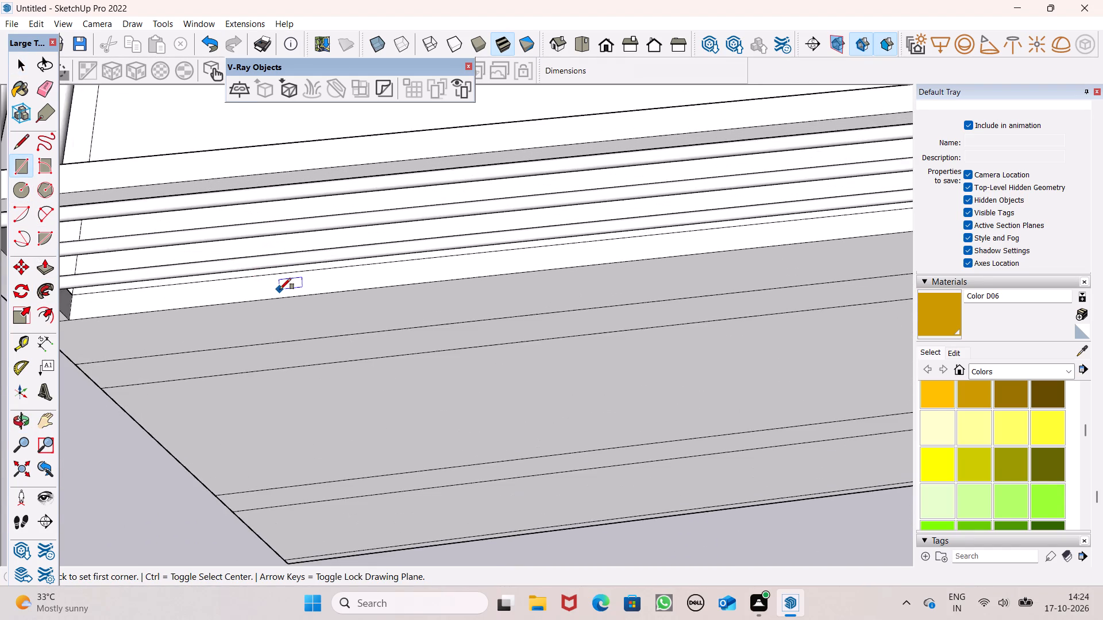
scroll(280, 289, "up", 4)
scroll(435, 275, "up", 6)
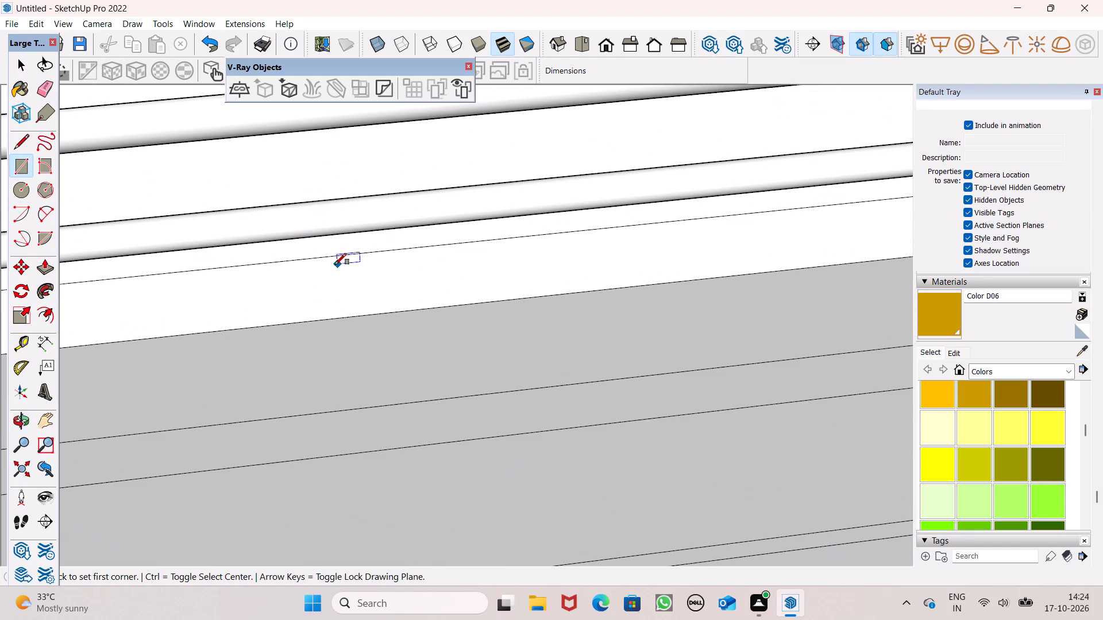
left_click(325, 265)
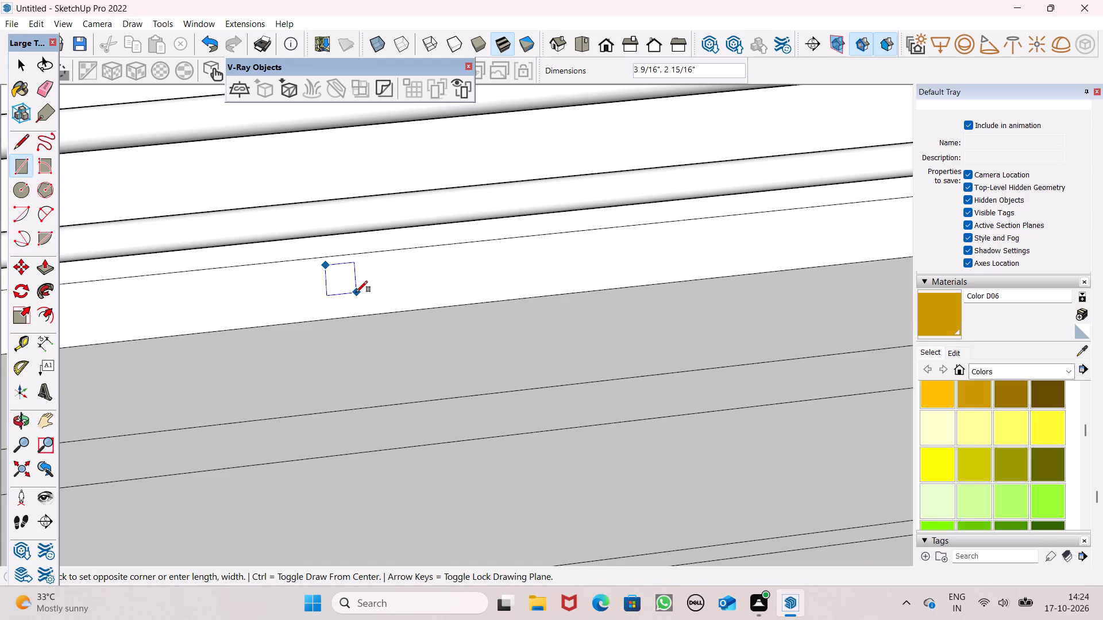
left_click(356, 292)
key("space")
Copy the small post-base rectangle about 7' 1 5/8" along the ledge, away from the corner post.
scroll(371, 232, "down", 8)
scroll(348, 191, "down", 9)
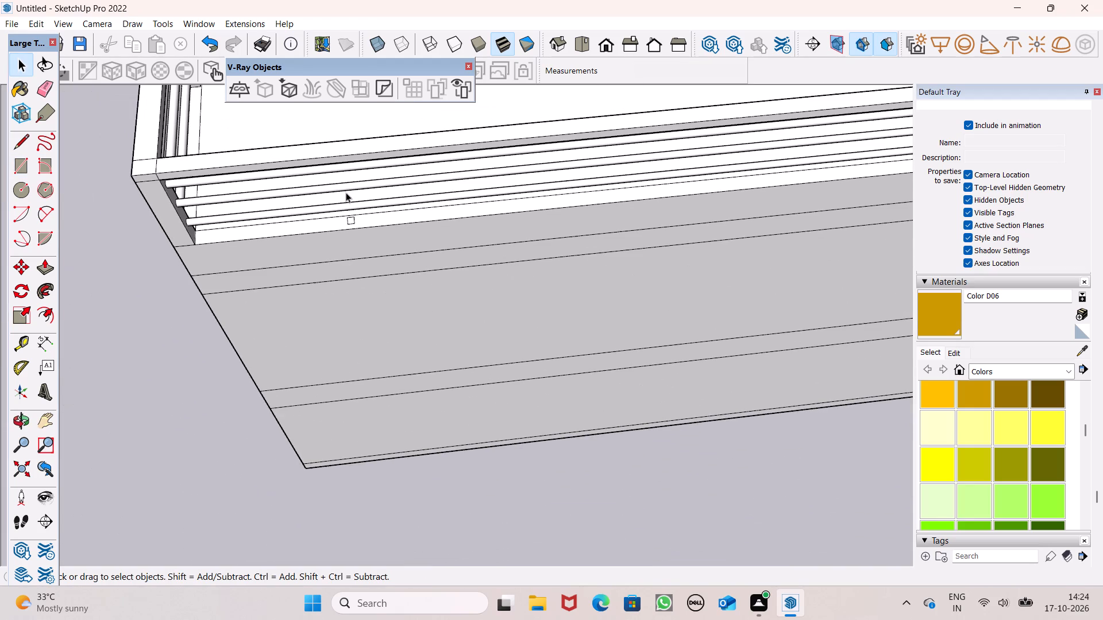
scroll(402, 204, "down", 5)
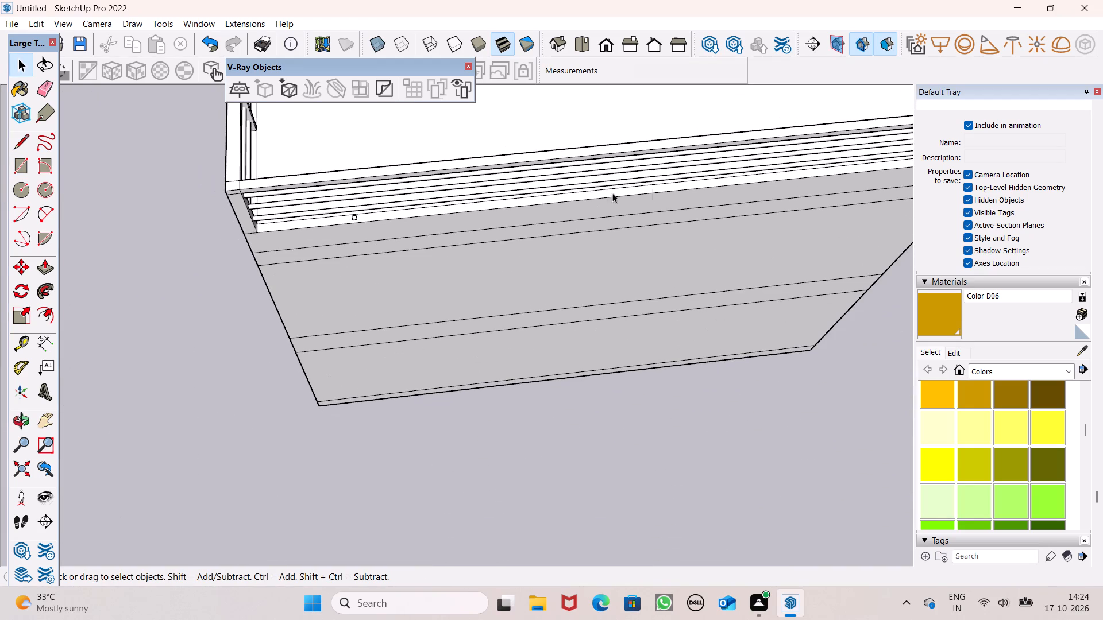
scroll(688, 180, "up", 6)
scroll(43, 223, "up", 6)
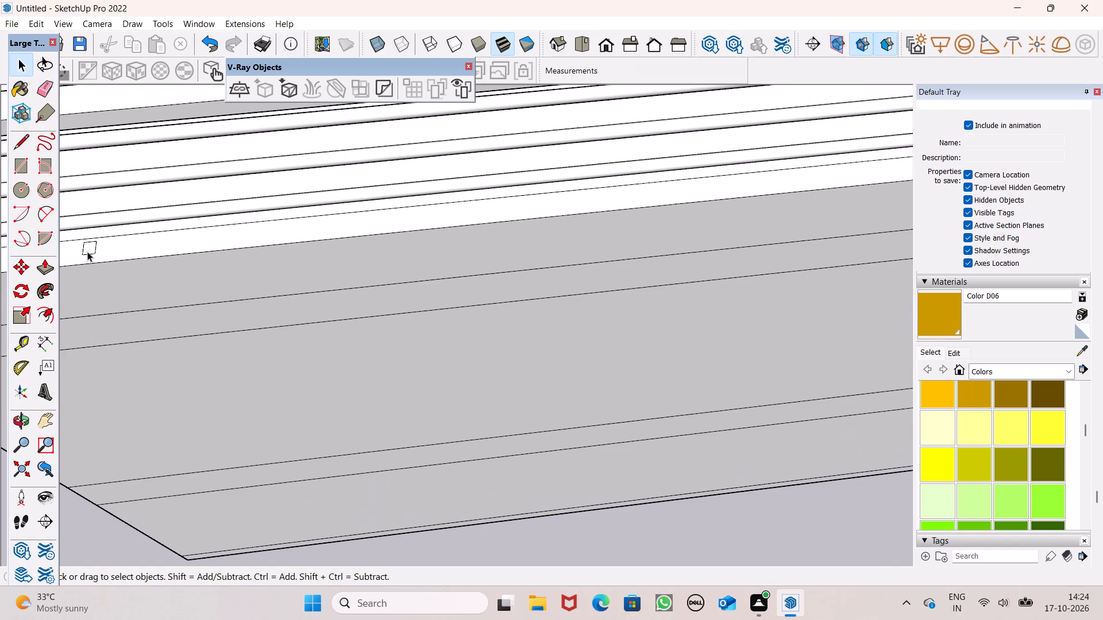
double_click(87, 247)
key("m")
key("Return")
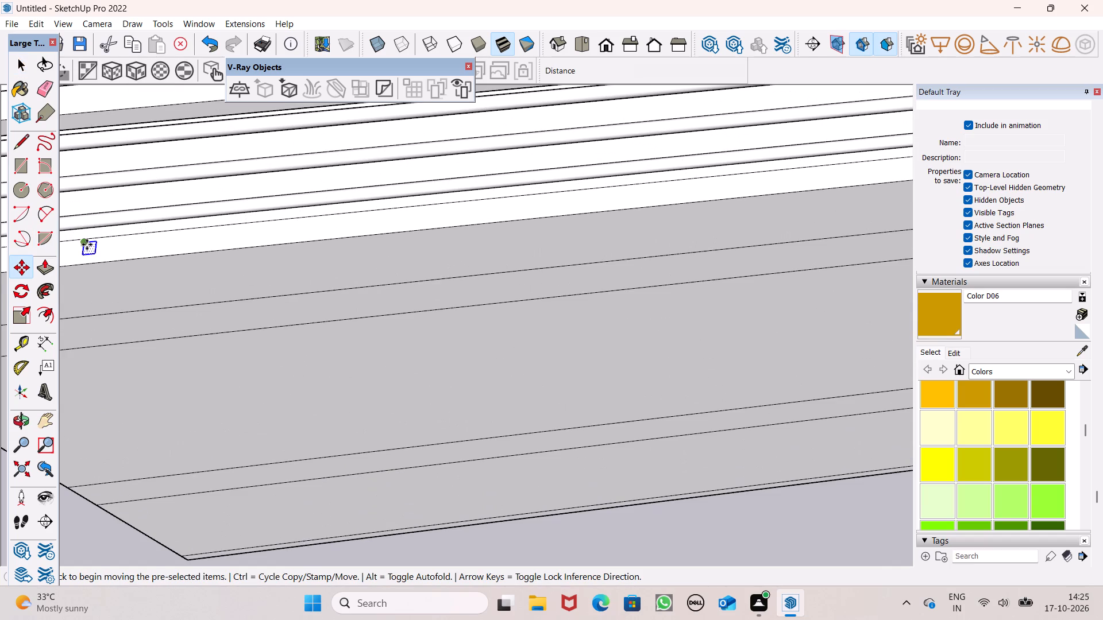
left_click_drag(96, 253, 116, 258)
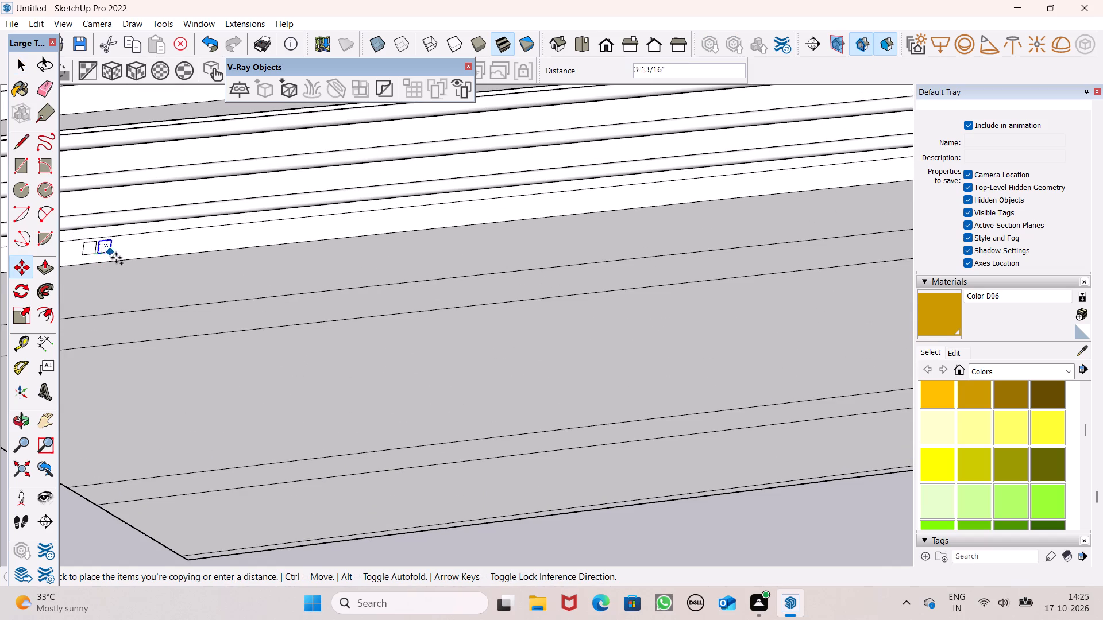
left_click_drag(116, 258, 452, 218)
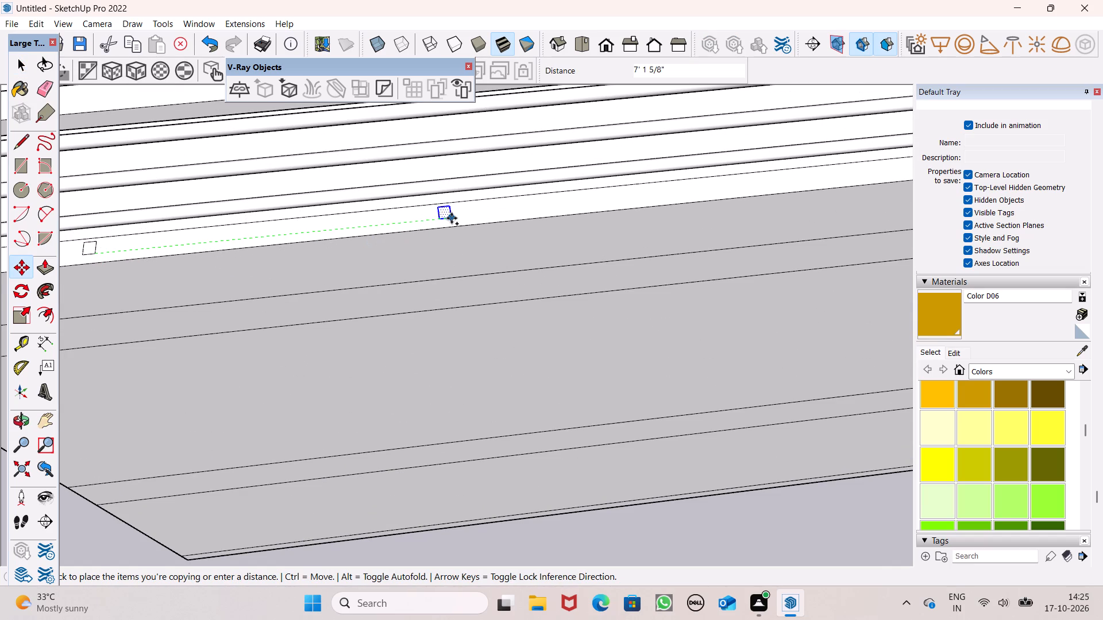
left_click_drag(452, 218, 452, 218)
Copy the second post-base rectangle about 7' 5 3/8" further along the long side's ledge.
scroll(208, 175, "down", 7)
scroll(122, 222, "down", 5)
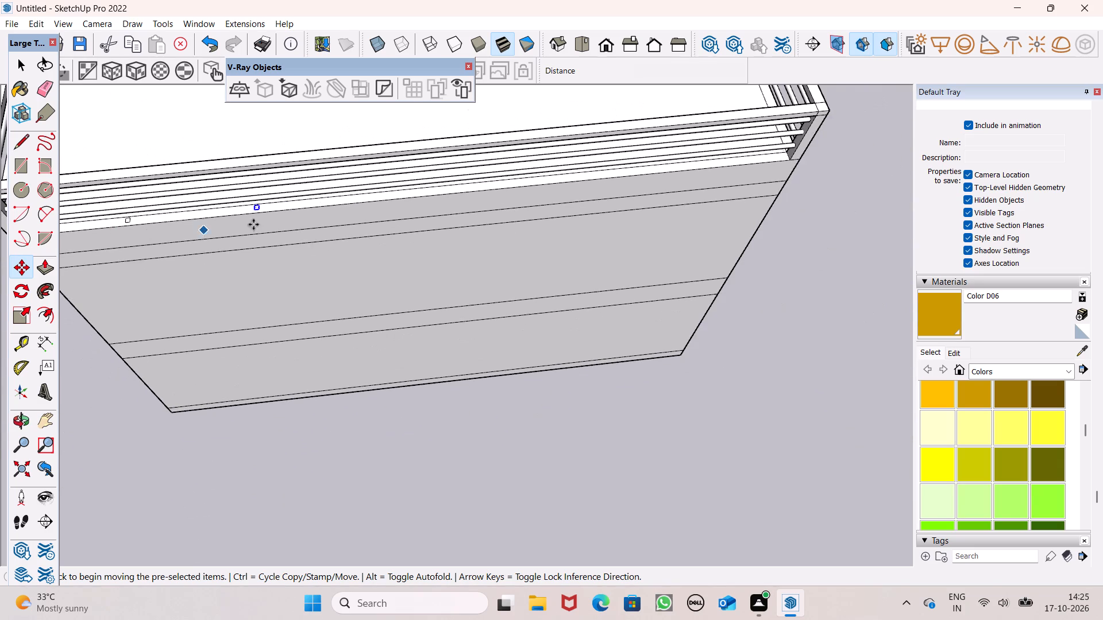
scroll(347, 199, "up", 6)
scroll(237, 195, "up", 3)
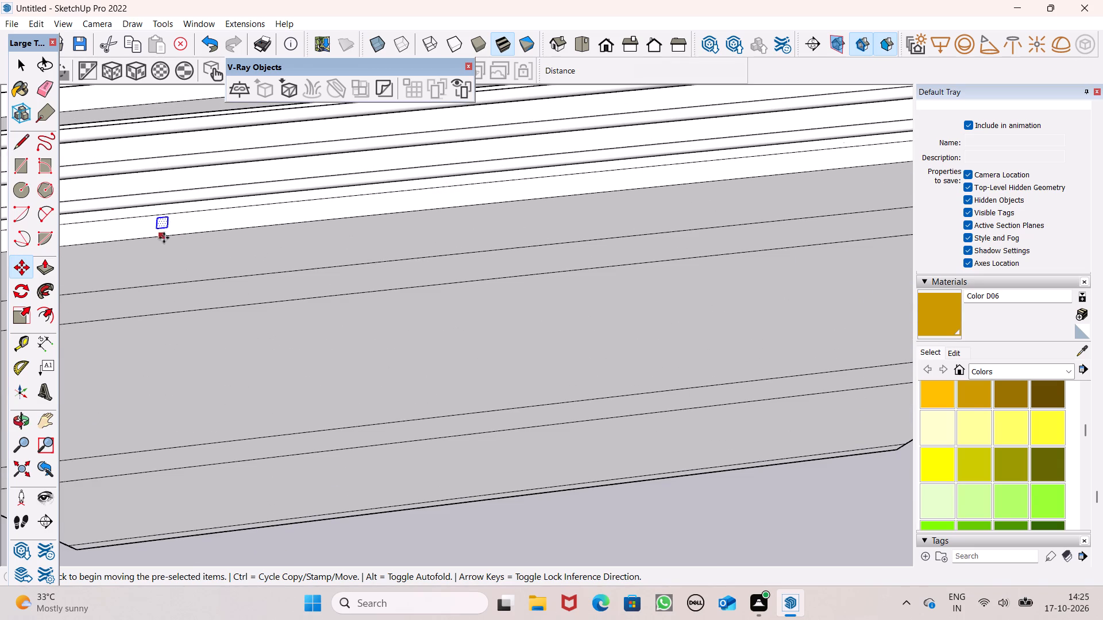
left_click_drag(167, 229, 326, 249)
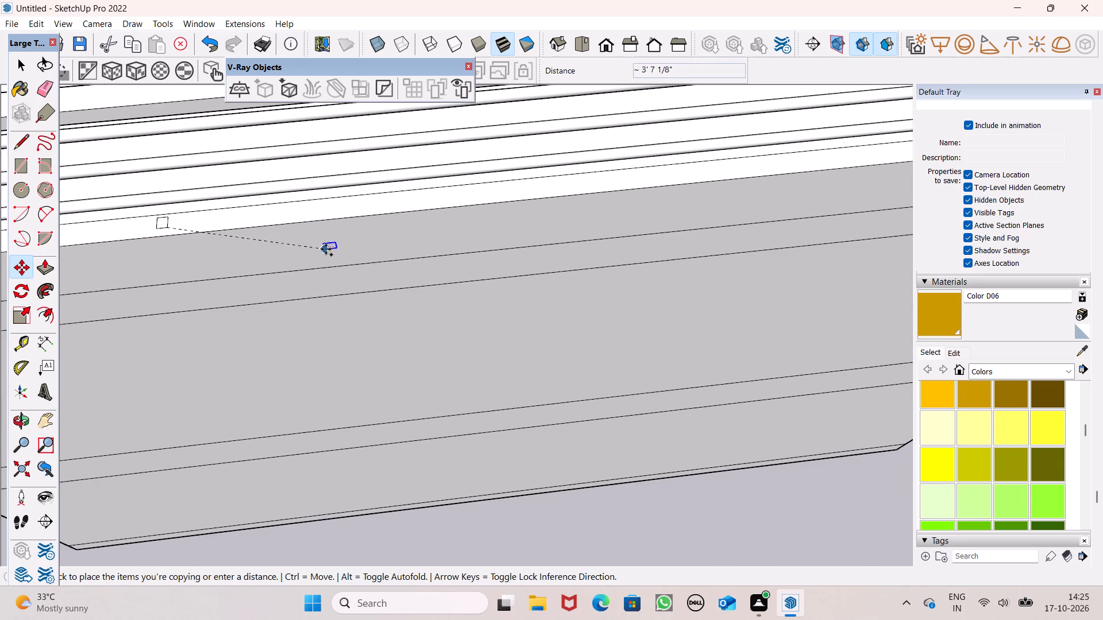
left_click_drag(326, 249, 467, 198)
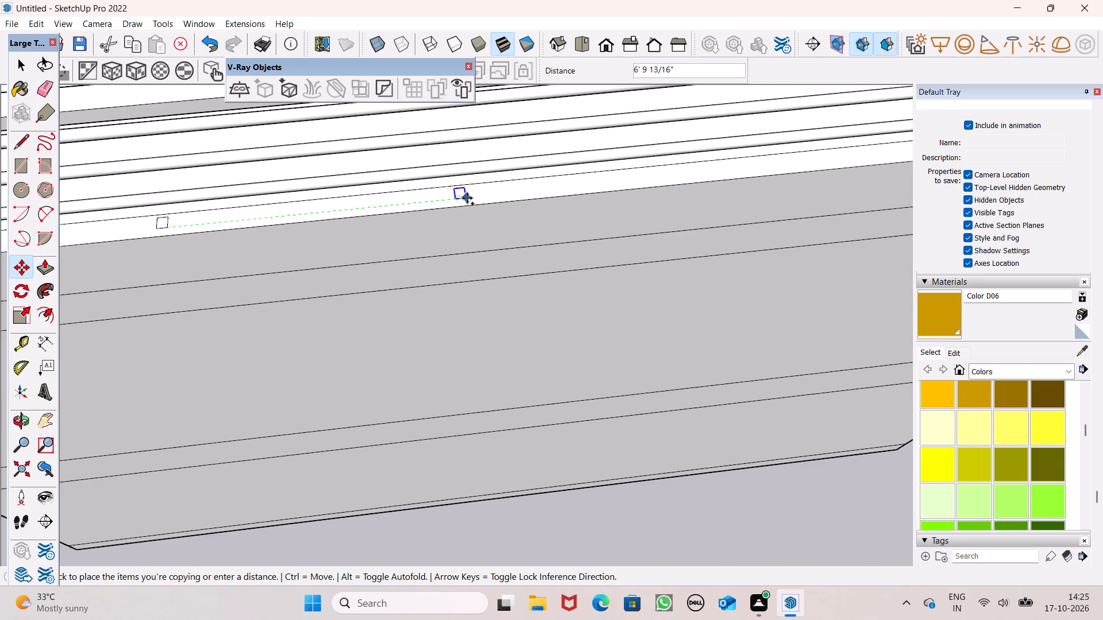
left_click_drag(467, 198, 493, 196)
left_click_drag(493, 196, 495, 196)
Copy the third post-base rectangle about 7' 2 7/16" further along the ledge in the same direction.
scroll(109, 146, "down", 7)
scroll(363, 141, "up", 4)
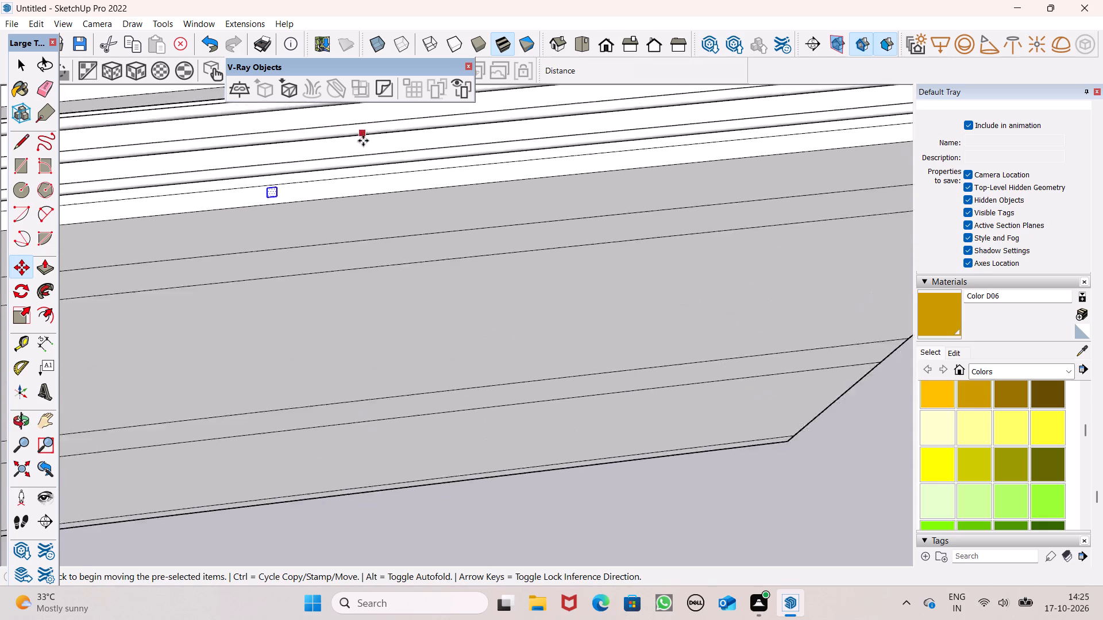
scroll(363, 141, "up", 3)
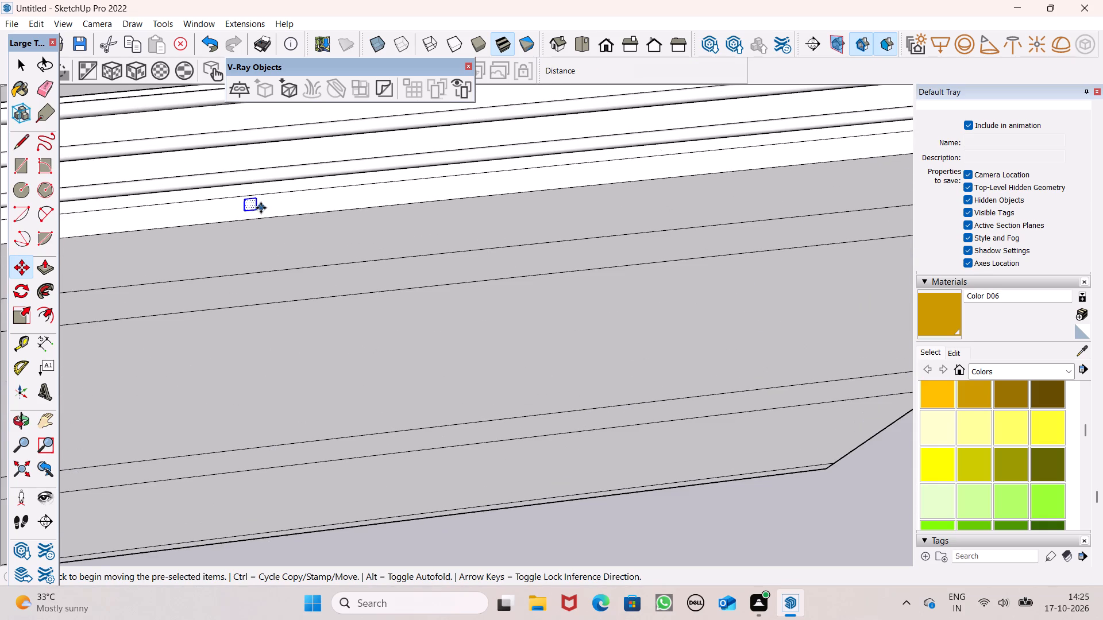
left_click_drag(259, 207, 534, 184)
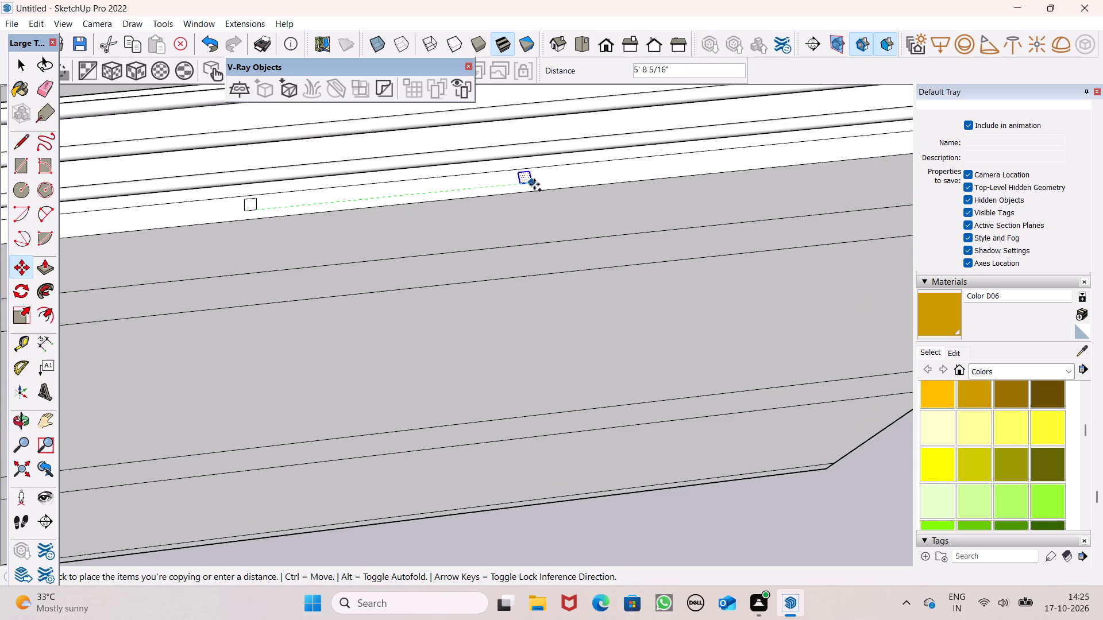
left_click_drag(534, 184, 603, 178)
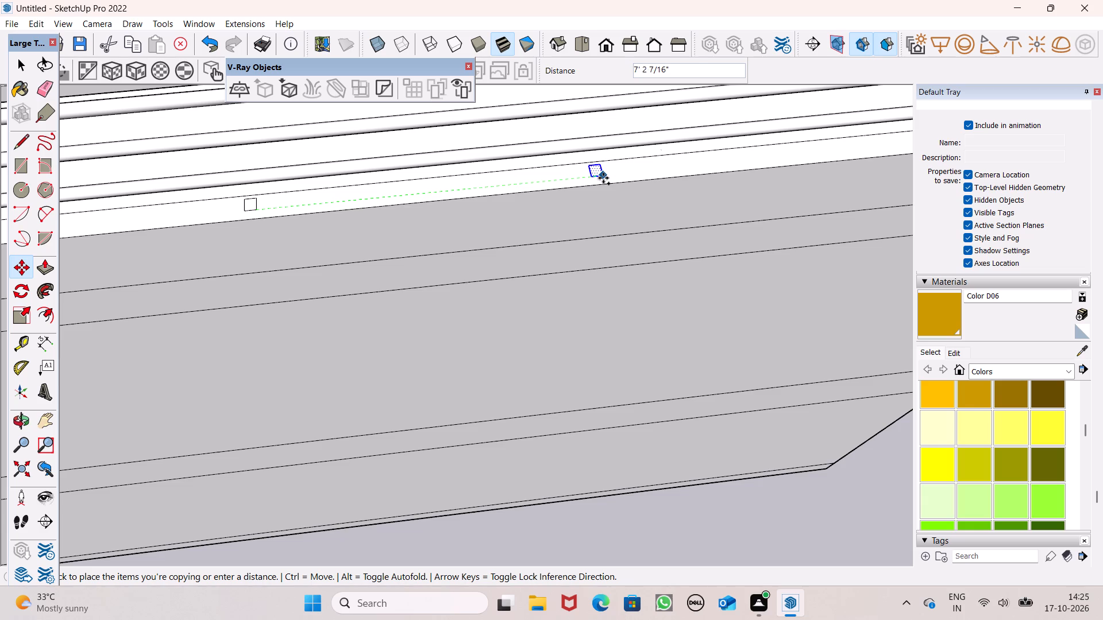
left_click_drag(603, 178, 601, 178)
Copy the fourth post-base rectangle about 7' 4 5/16" further along the ledge toward the far corner, and clear the selection.
scroll(413, 208, "down", 7)
scroll(281, 216, "down", 4)
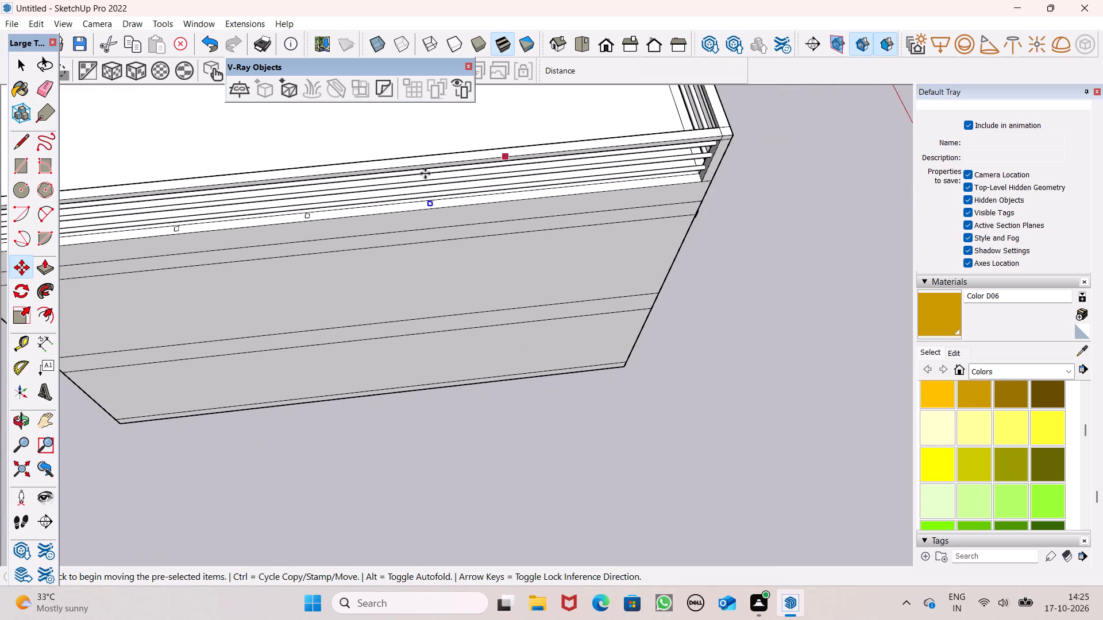
scroll(296, 203, "down", 3)
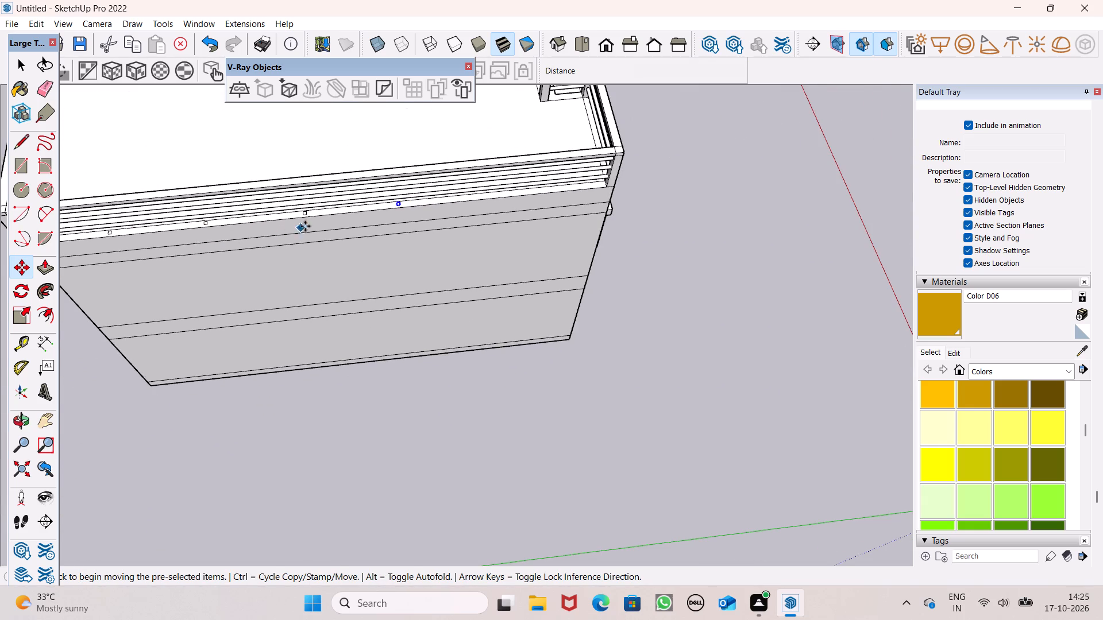
scroll(489, 177, "up", 9)
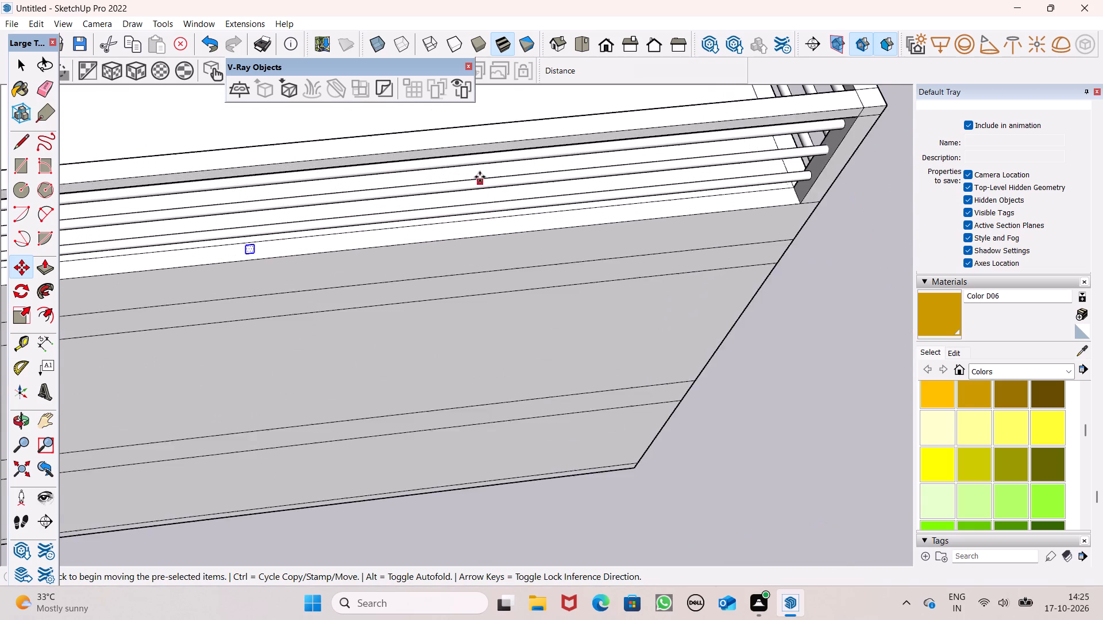
scroll(480, 177, "up", 3)
left_click_drag(199, 273, 214, 273)
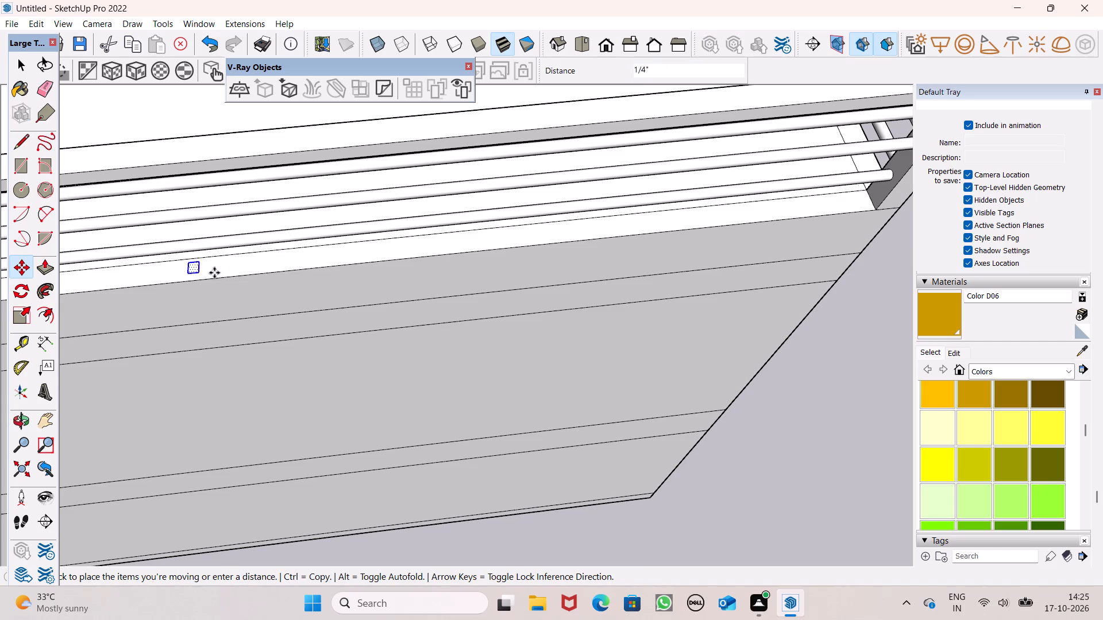
left_click_drag(214, 273, 498, 242)
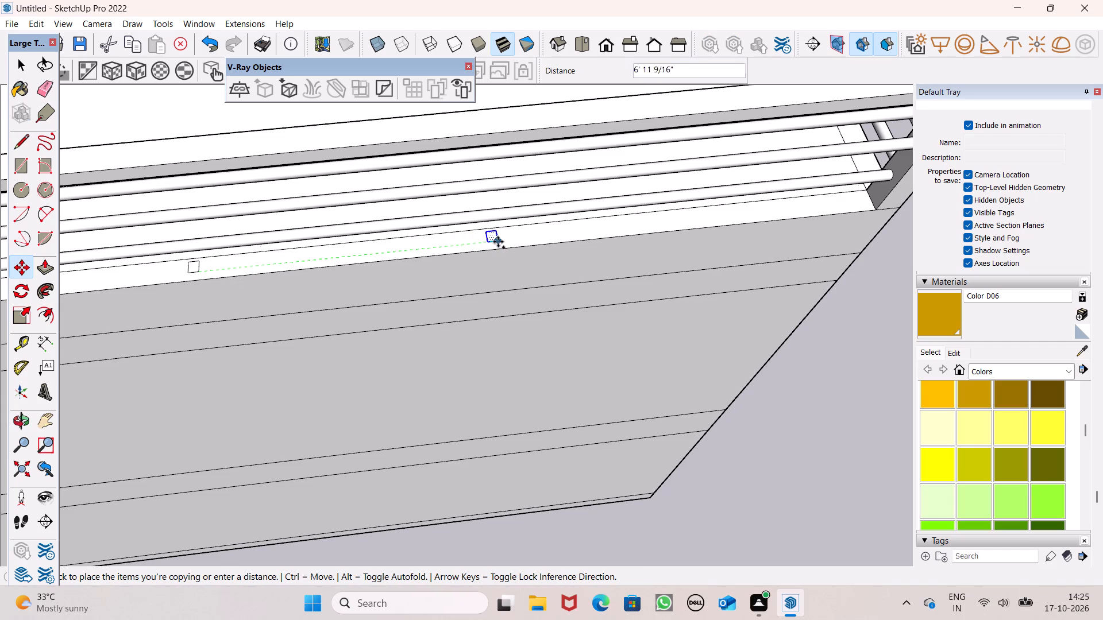
left_click_drag(498, 242, 515, 239)
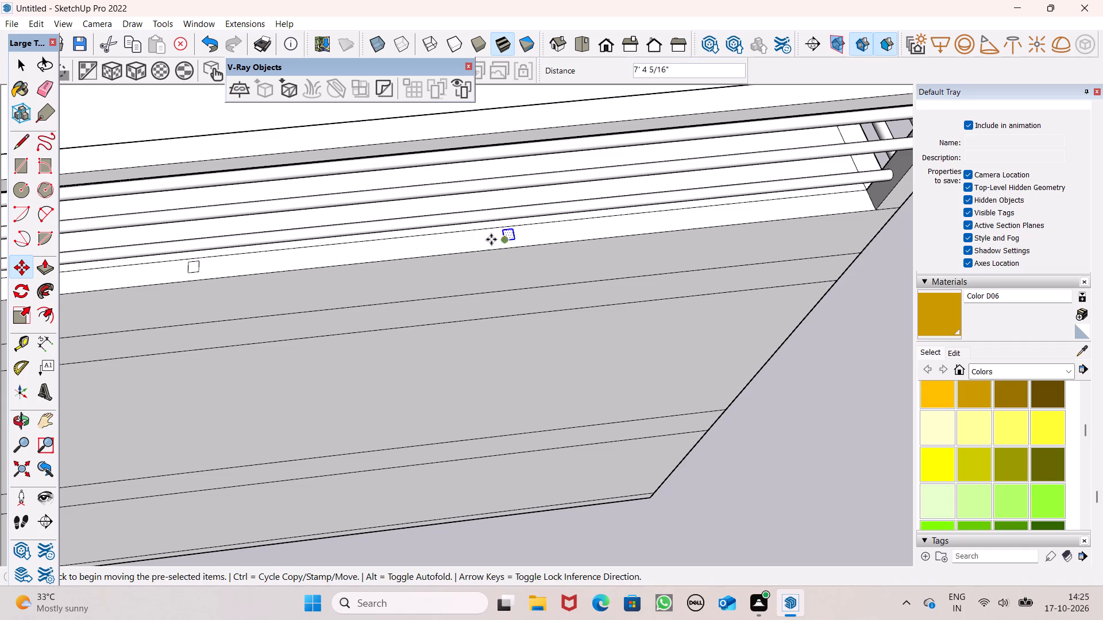
key("space")
scroll(466, 246, "down", 12)
key("space")
key("space")
left_click(654, 294)
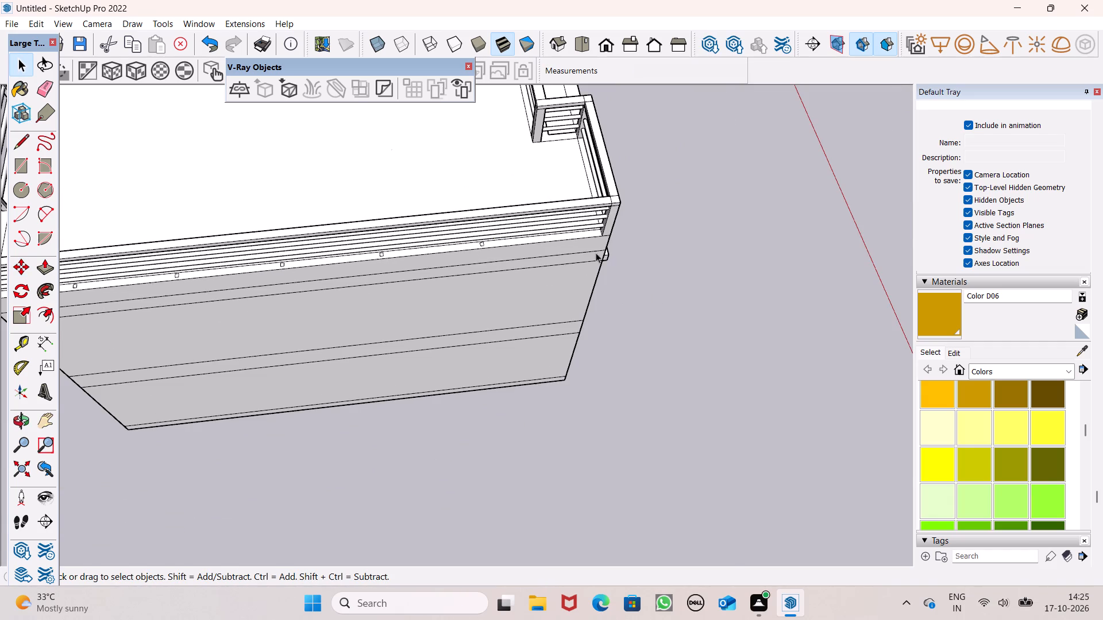
Push/Pull the first post base up about 3' 8 1/8" to the underside of the railing's top beam.
scroll(585, 241, "down", 4)
scroll(196, 214, "up", 7)
scroll(192, 315, "up", 4)
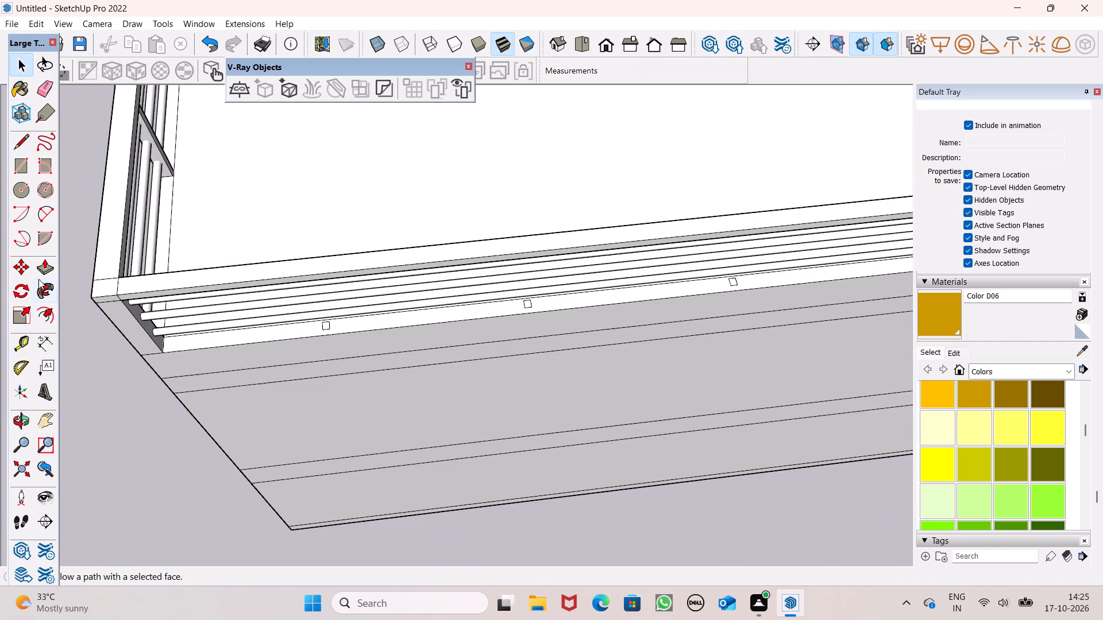
left_click(44, 268)
scroll(281, 344, "up", 5)
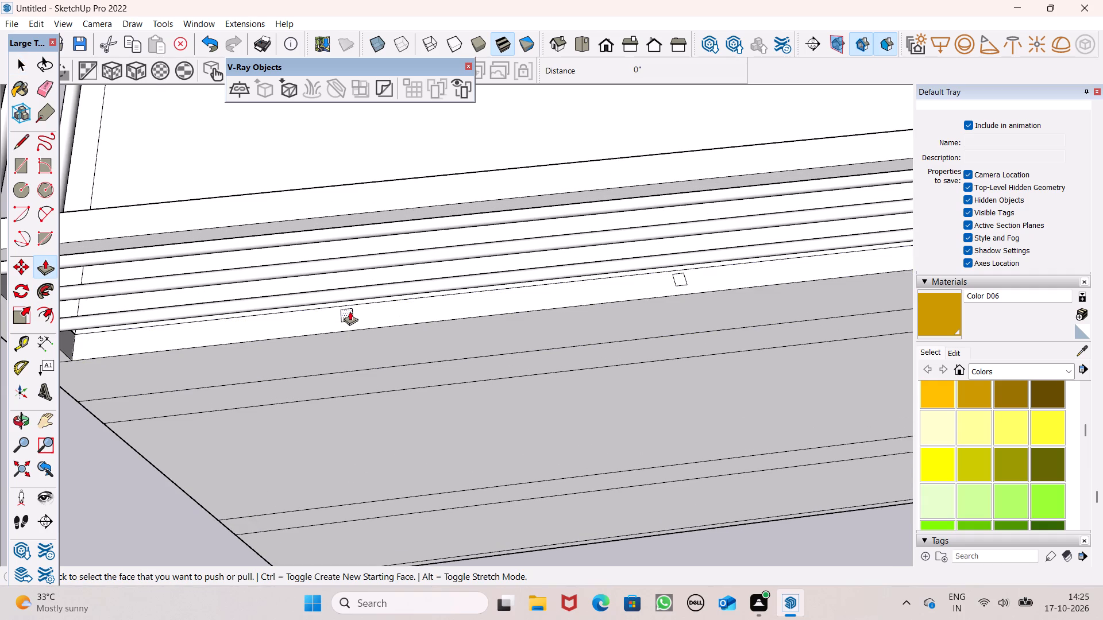
left_click_drag(350, 312, 340, 235)
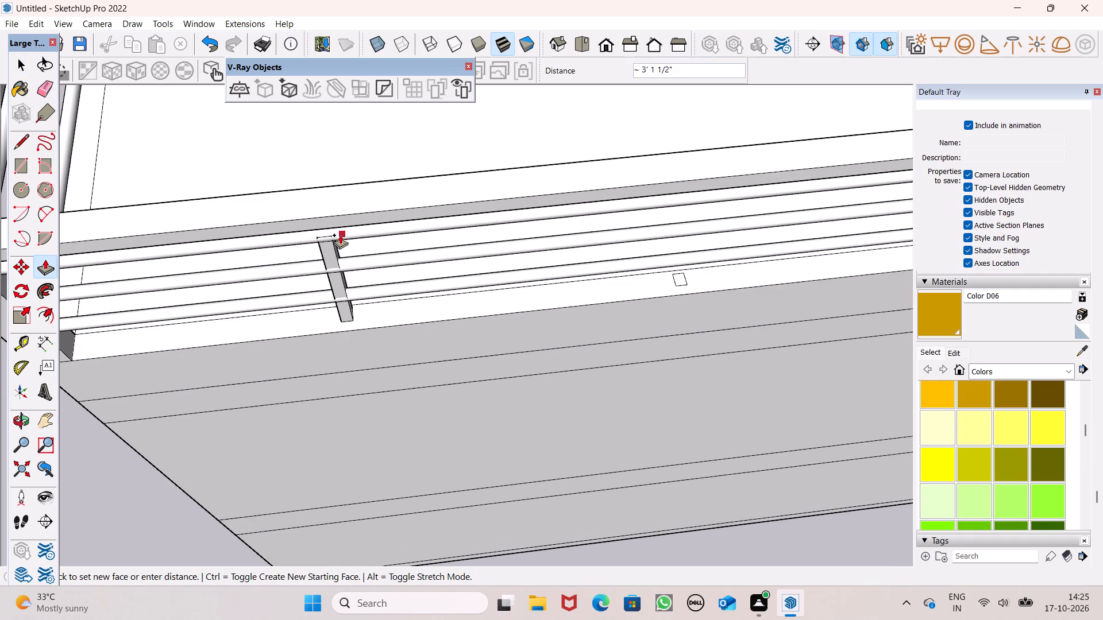
left_click_drag(340, 235, 336, 227)
Push/Pull the second post base up 3' 8 1/8" to meet the top beam.
scroll(208, 227, "down", 1)
scroll(208, 231, "up", 1)
scroll(207, 236, "down", 4)
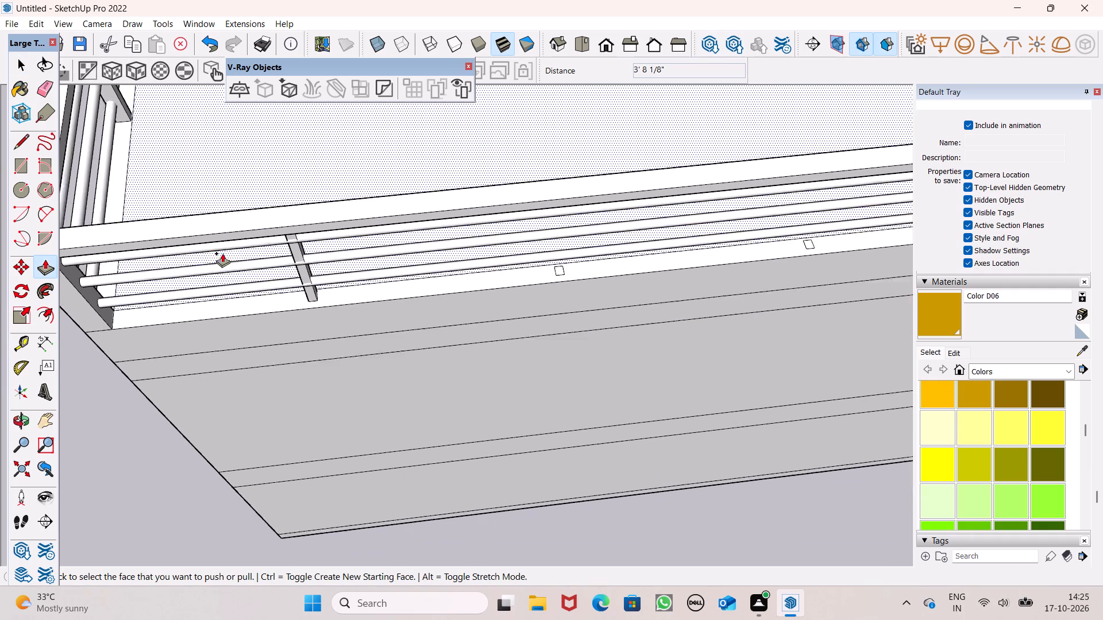
scroll(222, 253, "down", 2)
scroll(442, 269, "up", 2)
scroll(573, 187, "up", 5)
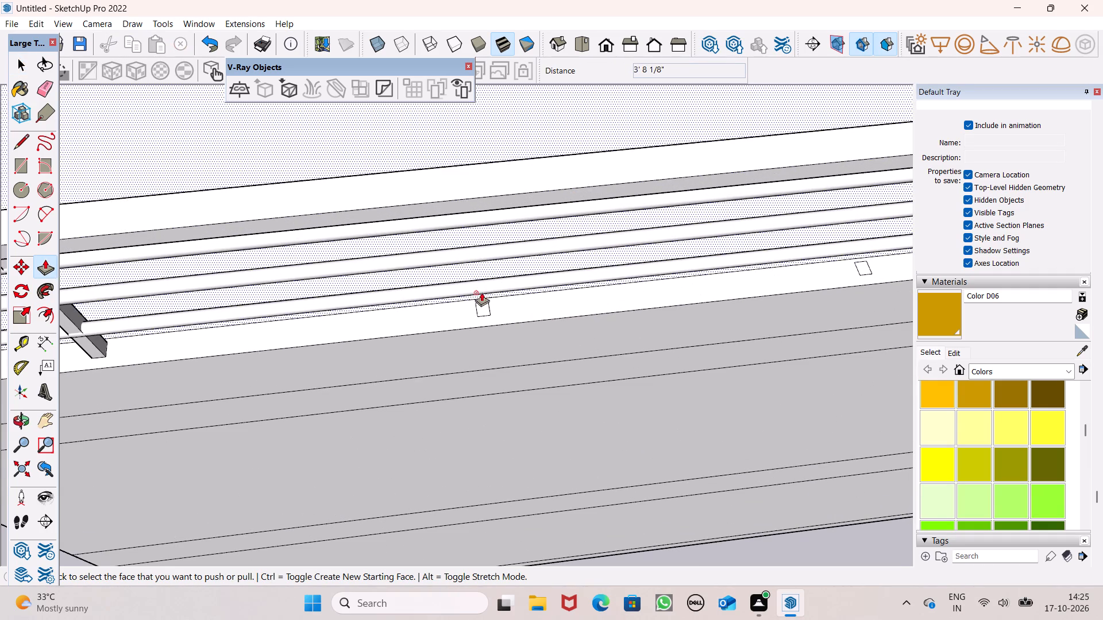
left_click_drag(481, 308, 470, 214)
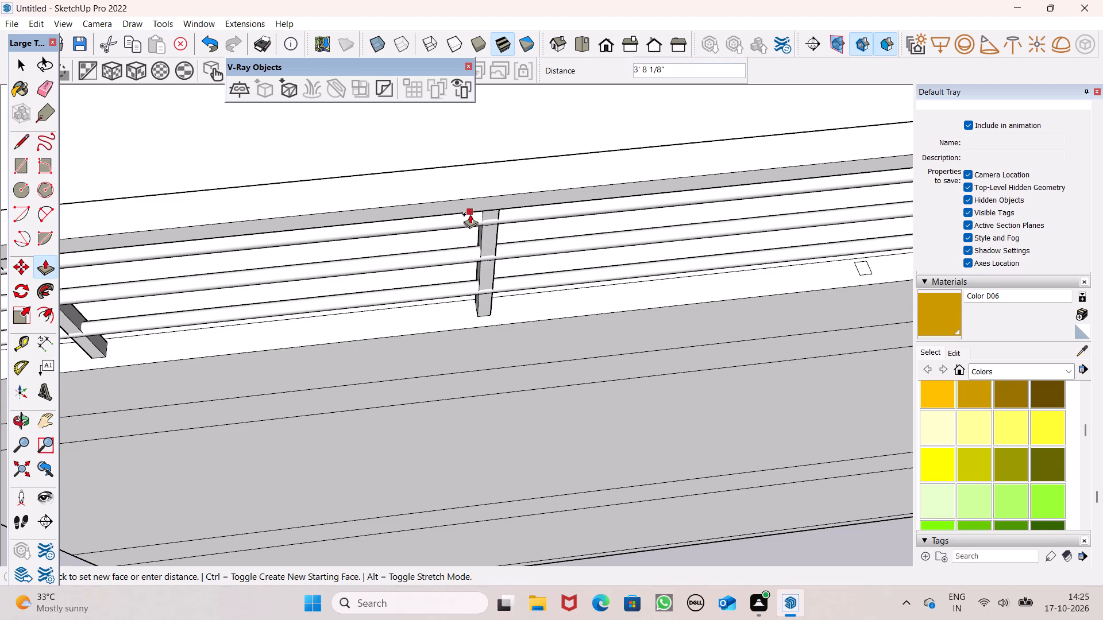
left_click_drag(470, 214, 470, 214)
Push/Pull the third, middle post base up 3' 8 1/8" to the top beam.
scroll(395, 215, "down", 8)
scroll(470, 257, "down", 7)
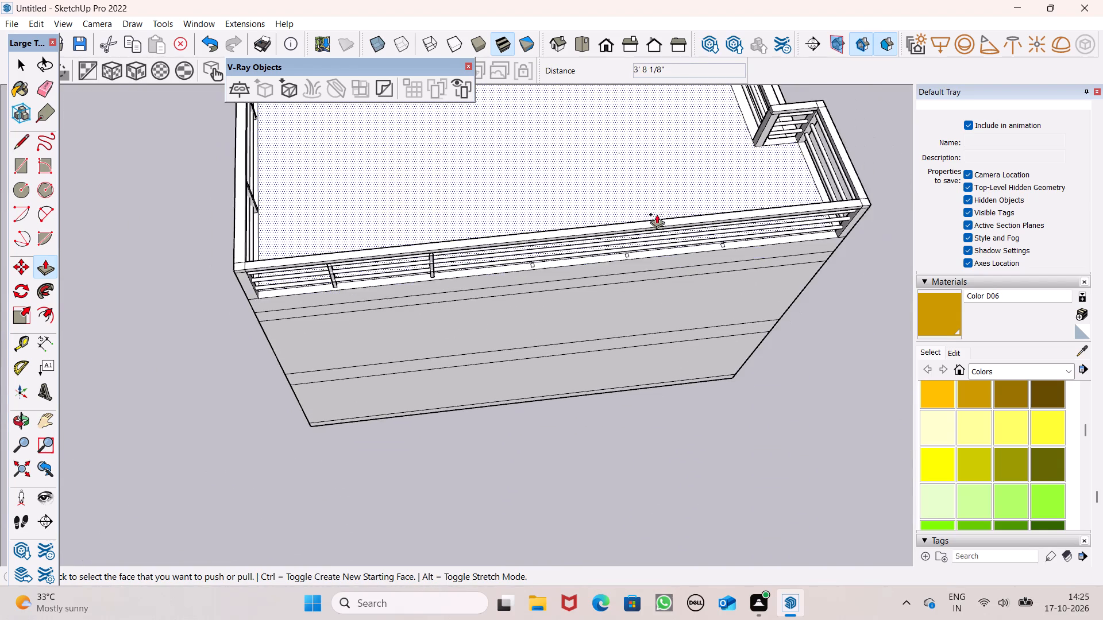
scroll(682, 210, "up", 7)
scroll(441, 257, "up", 5)
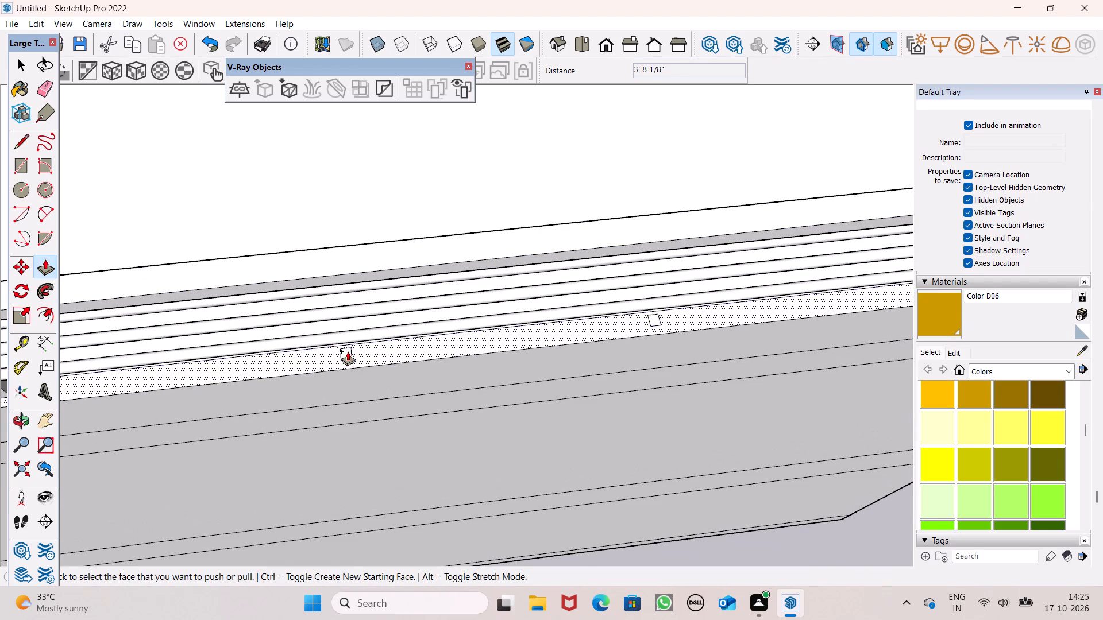
left_click_drag(348, 351, 335, 286)
Push/Pull the fourth post base up 3' 8 1/8" to the top beam.
scroll(264, 242, "down", 3)
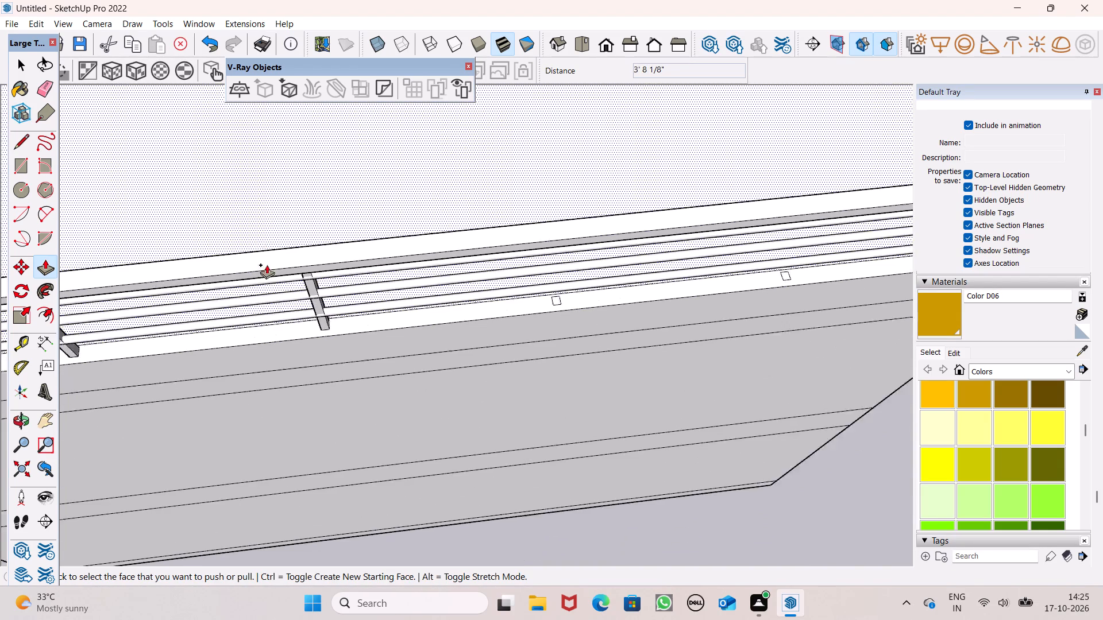
scroll(267, 265, "down", 2)
scroll(509, 293, "up", 6)
left_click_drag(514, 299, 512, 289)
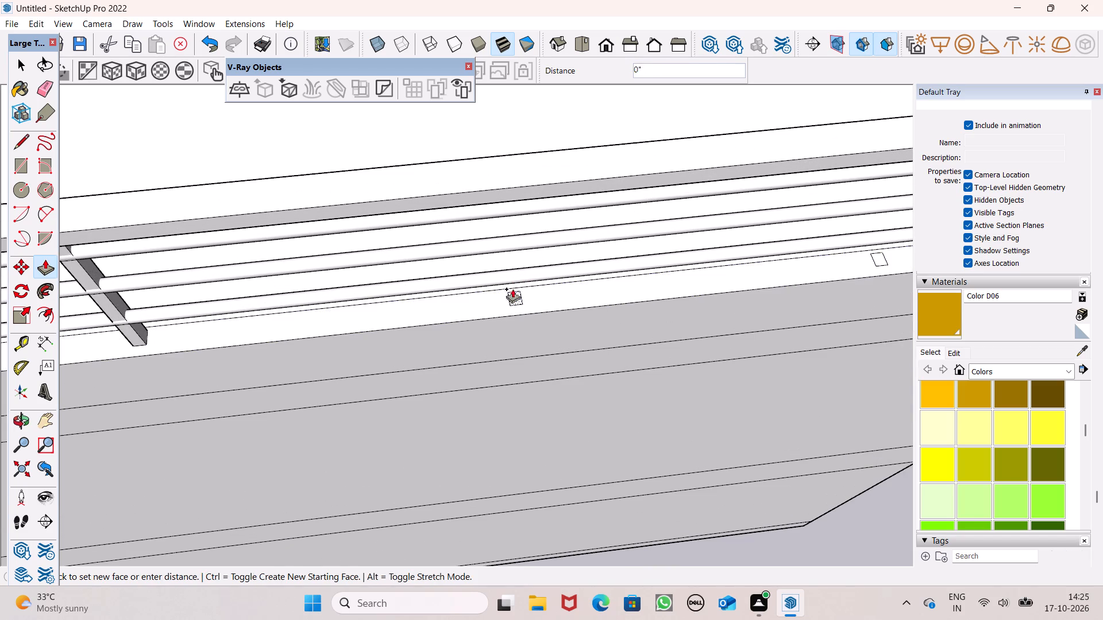
left_click_drag(512, 289, 506, 197)
Push/Pull the fifth post base, nearest the far corner, up about 2' 11 3/16" toward the top beam.
scroll(381, 250, "down", 8)
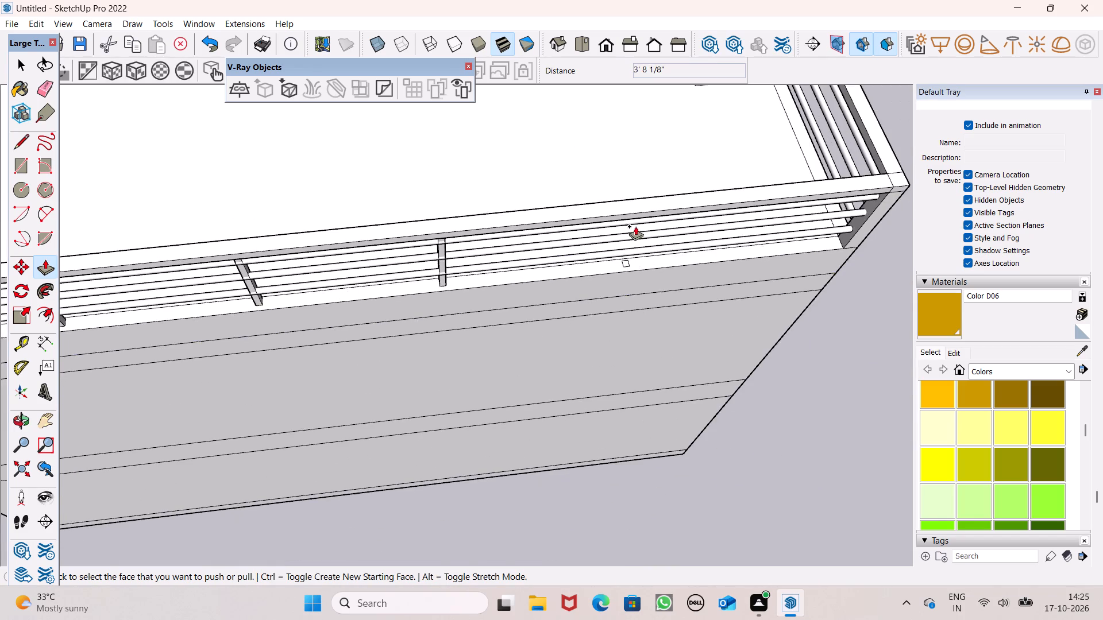
scroll(657, 222, "up", 7)
left_click_drag(597, 299, 597, 263)
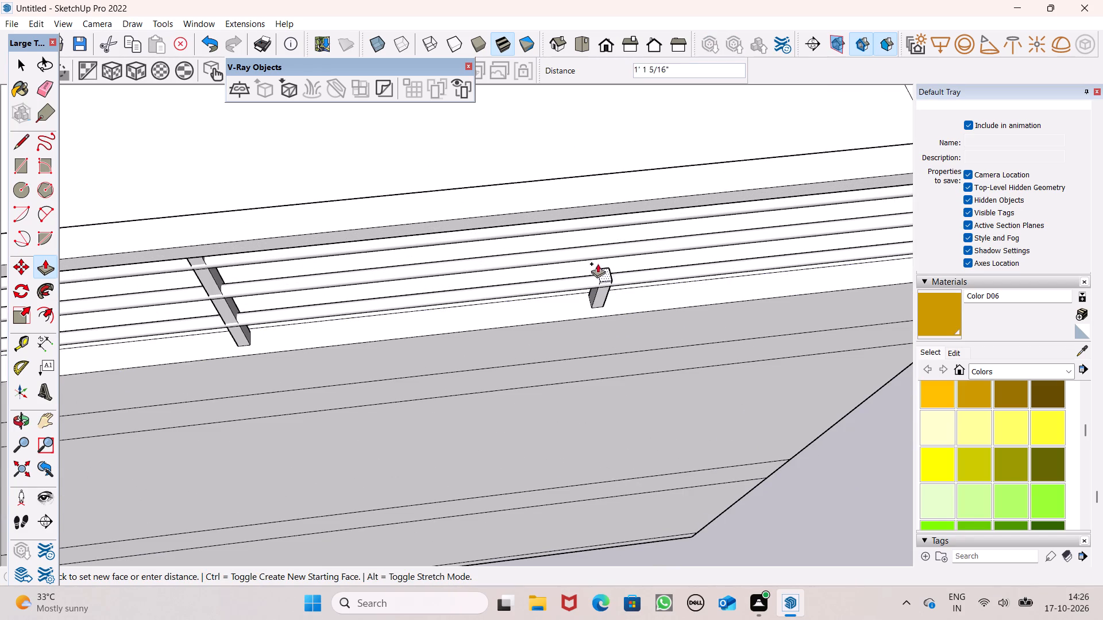
left_click_drag(597, 263, 598, 211)
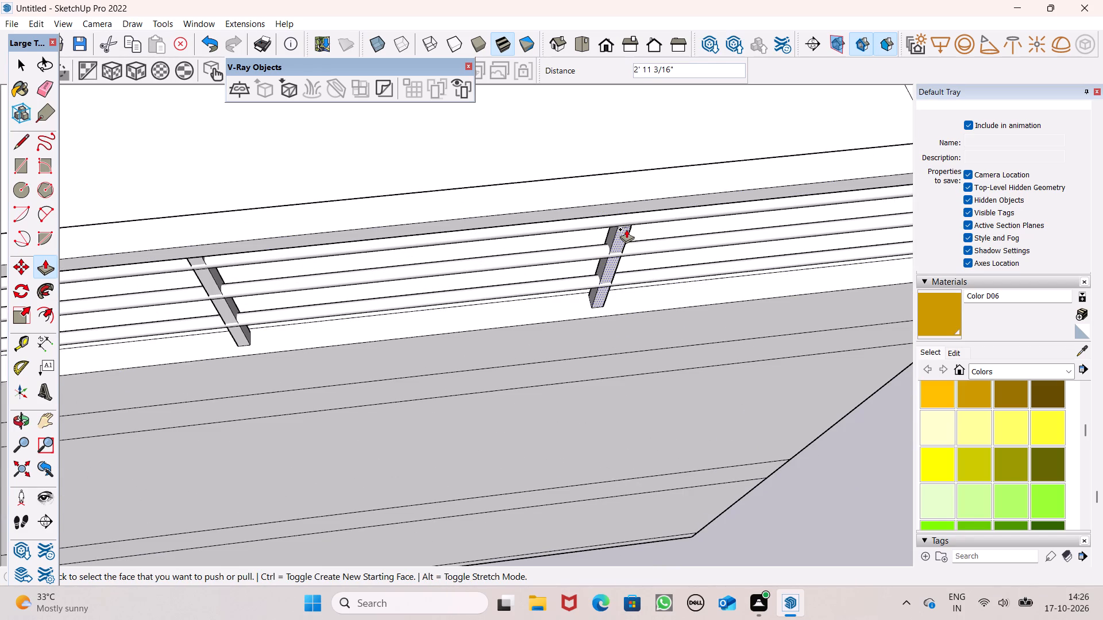
Undo the fifth post's last Push/Pull and extrude its base up again to meet the top beam.
key("ctrl+z")
left_click_drag(599, 297, 594, 214)
key("space")
Examine the long-side railing from several angles, checking the five intermediate posts against the rails and top beam.
scroll(593, 220, "down", 4)
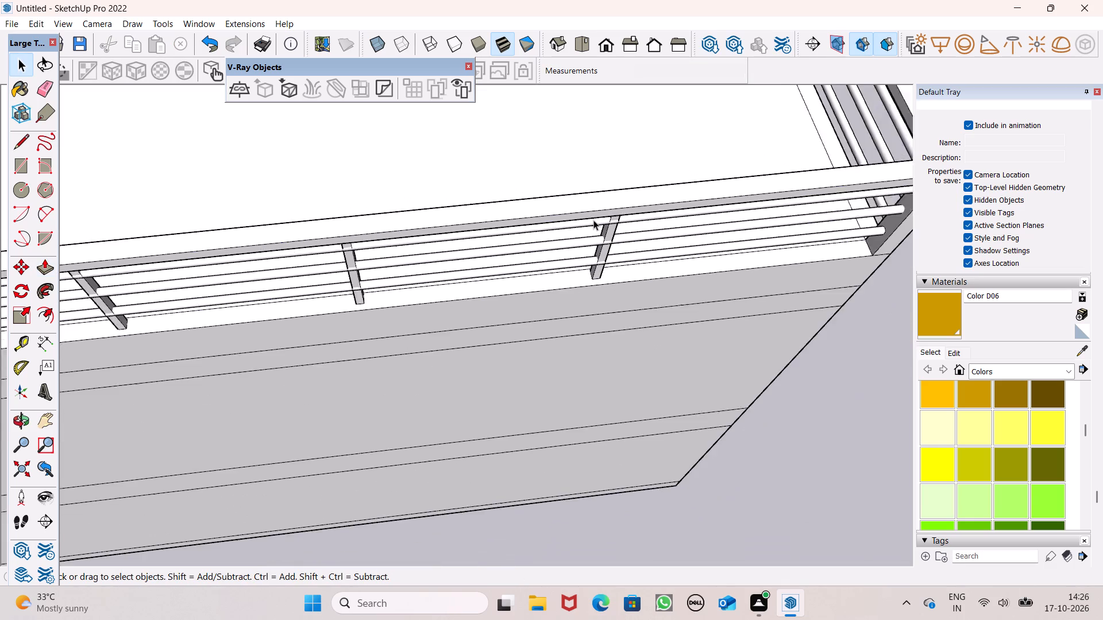
scroll(593, 220, "down", 4)
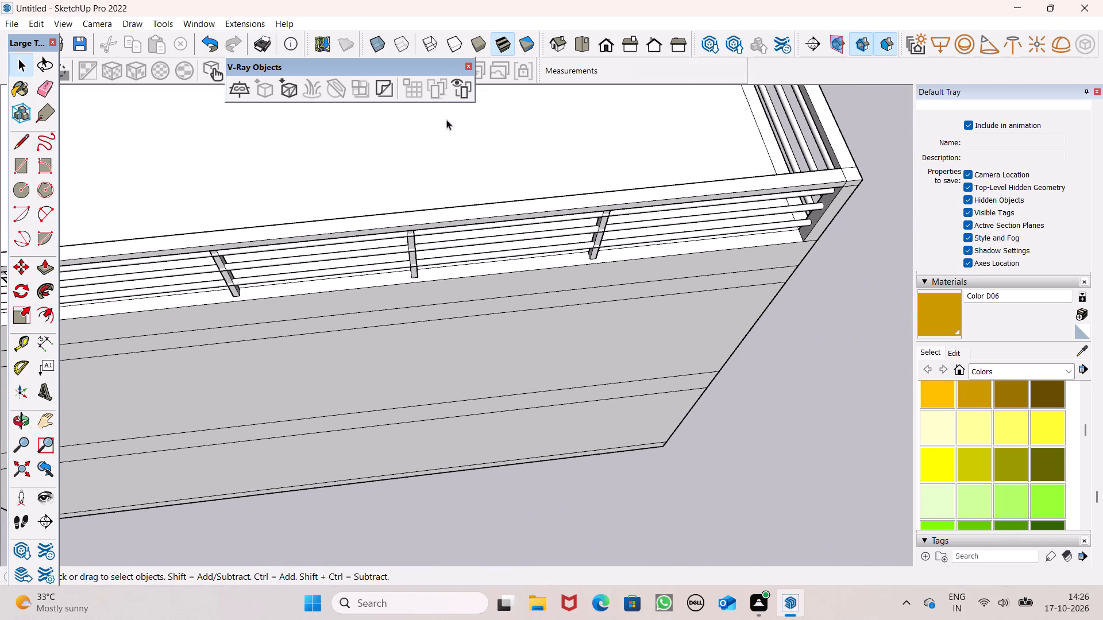
scroll(445, 152, "down", 4)
scroll(499, 183, "down", 4)
middle_click_drag(276, 286, 677, 301)
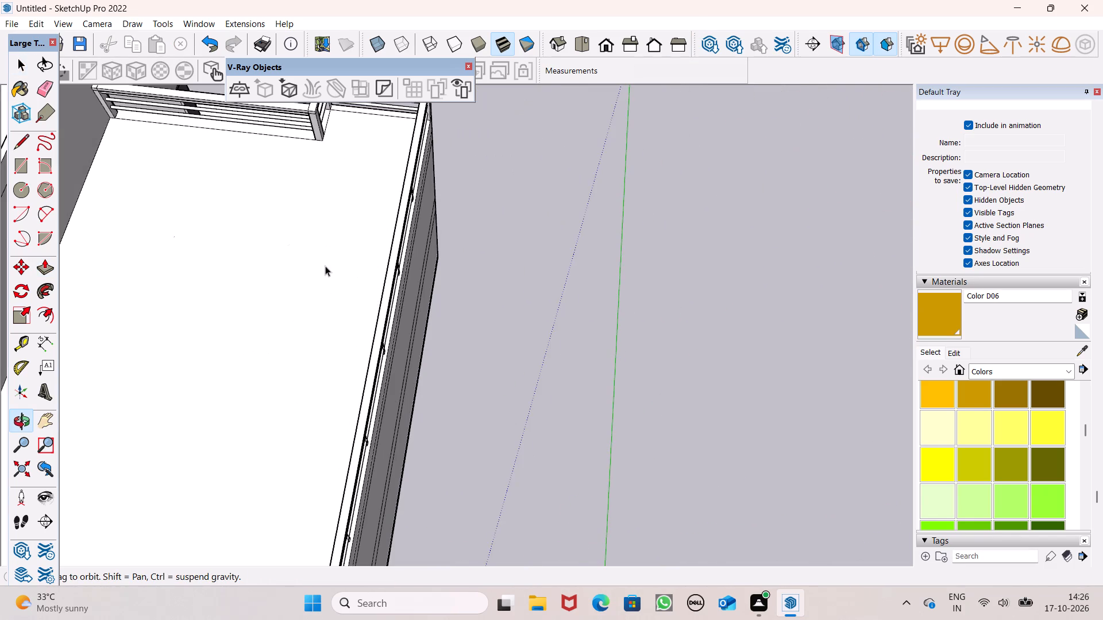
scroll(327, 266, "down", 3)
middle_click_drag(291, 312, 621, 95)
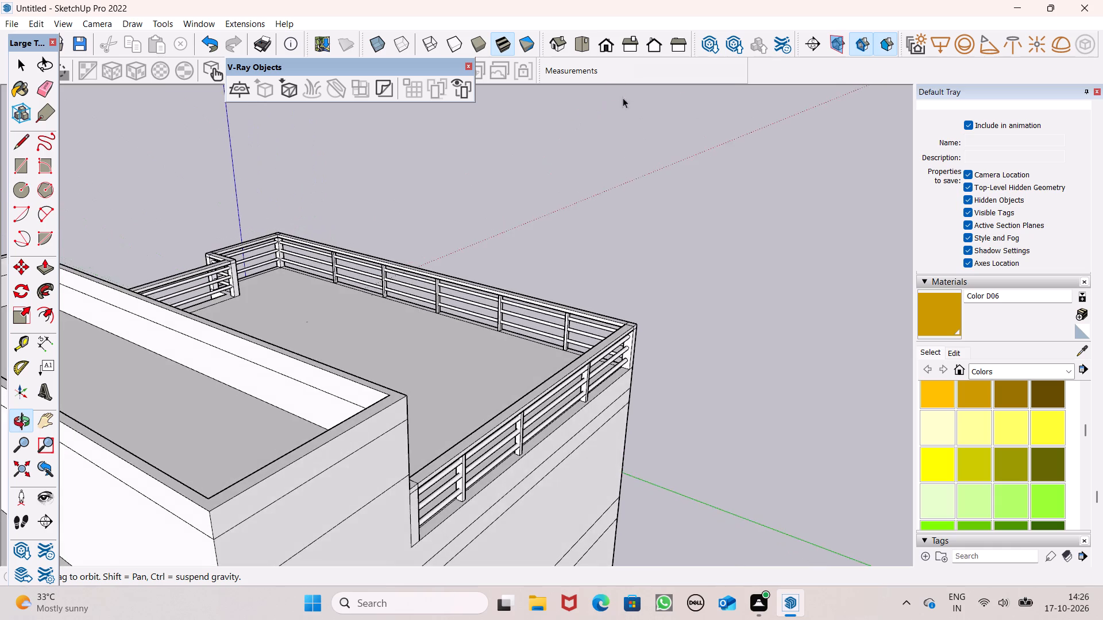
scroll(564, 265, "up", 7)
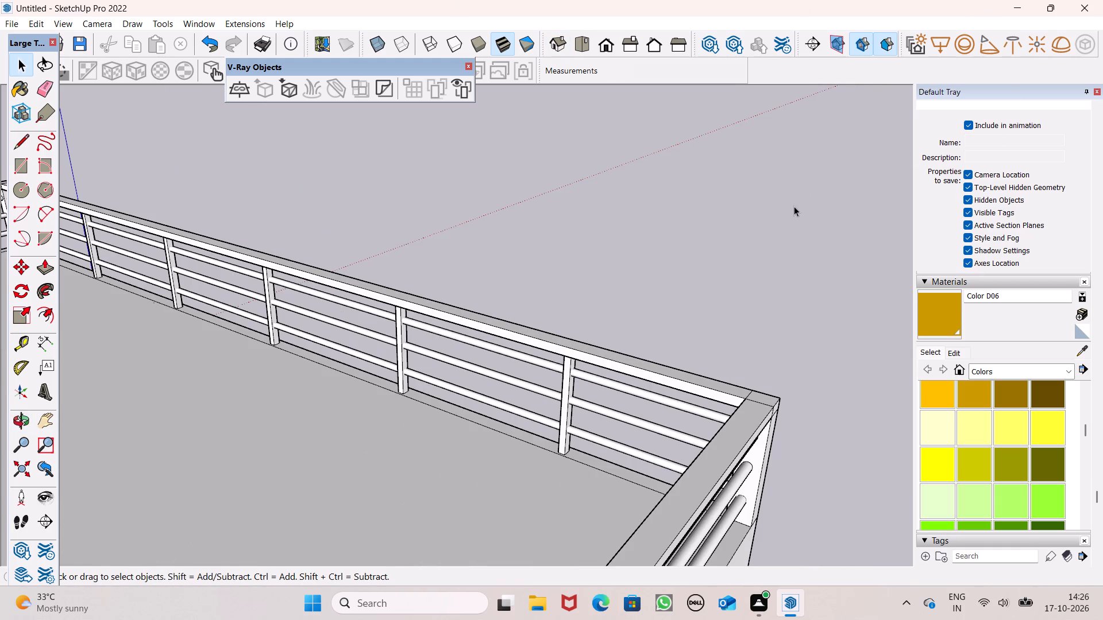
scroll(400, 263, "down", 4)
scroll(187, 310, "up", 4)
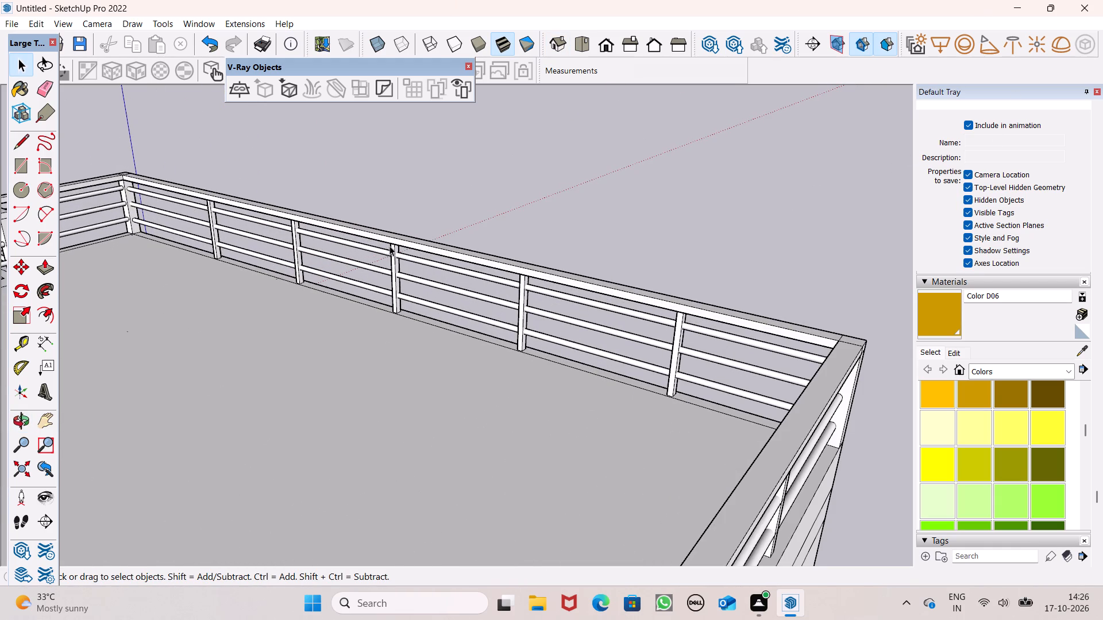
scroll(584, 216, "down", 3)
Push/Pull the outer face of the long side's first post outward past the rails, then adjust it back by 15/16".
middle_click_drag(631, 280, 361, 324)
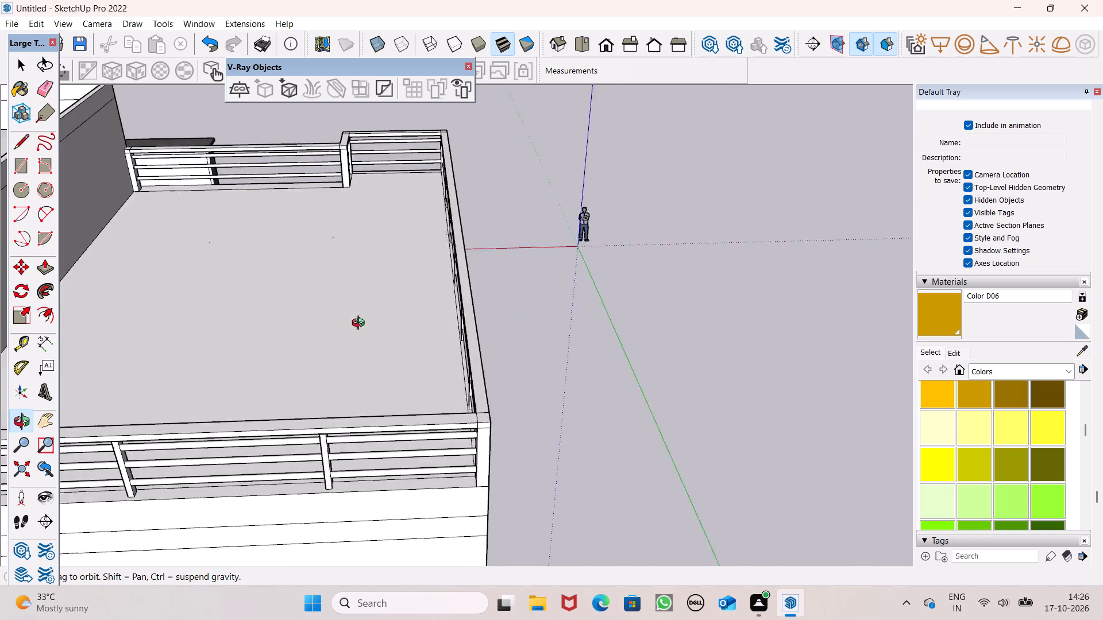
middle_click_drag(361, 324, 12, 310)
scroll(228, 289, "up", 7)
middle_click_drag(387, 319, 373, 355)
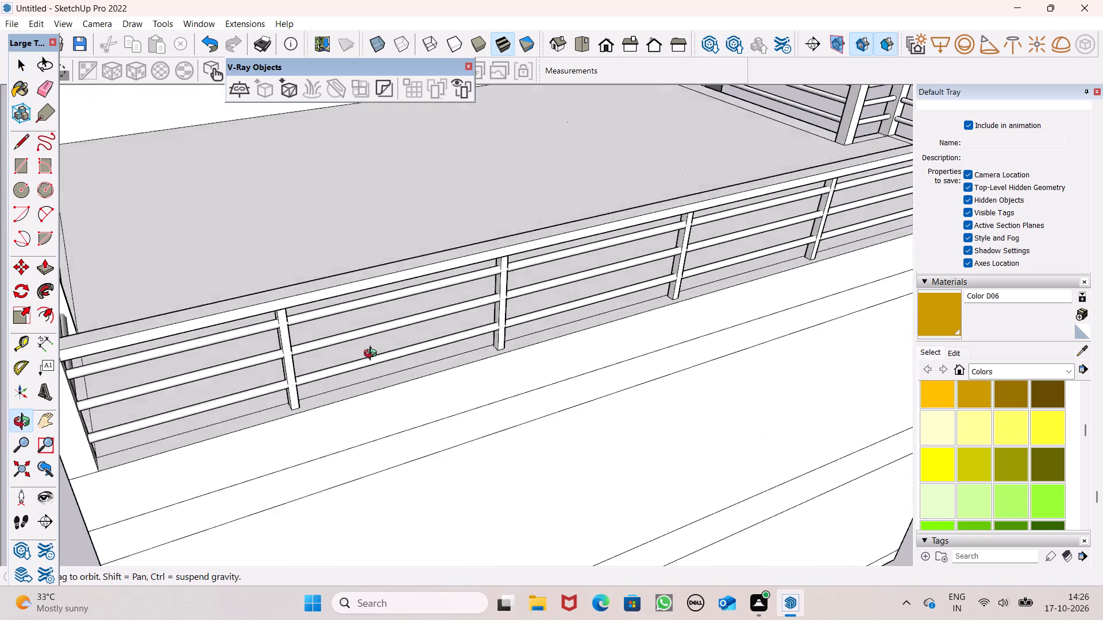
middle_click_drag(373, 355, 355, 382)
left_click(40, 268)
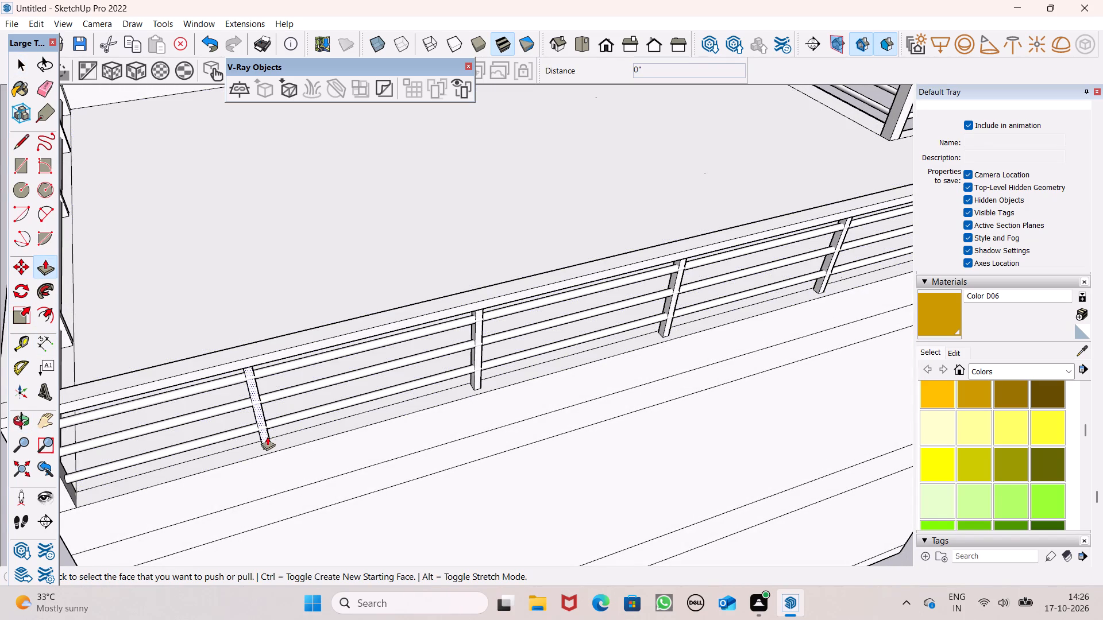
left_click_drag(267, 436, 265, 441)
middle_click_drag(395, 457, 392, 460)
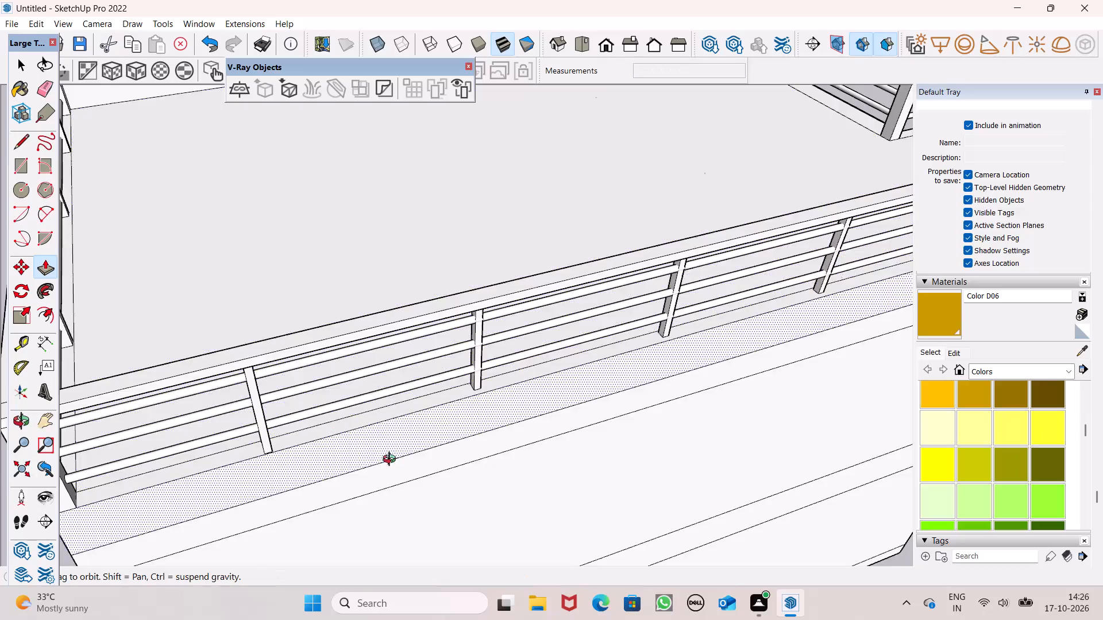
middle_click_drag(392, 460, 255, 478)
scroll(200, 397, "up", 8)
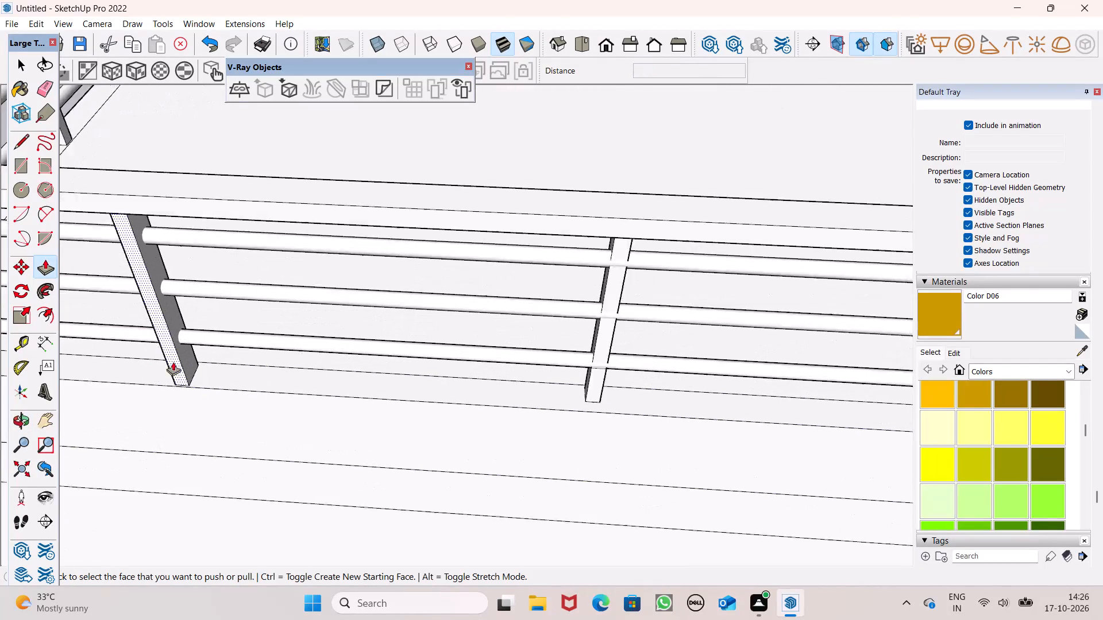
scroll(173, 362, "up", 1)
left_click(175, 358)
scroll(160, 369, "down", 2)
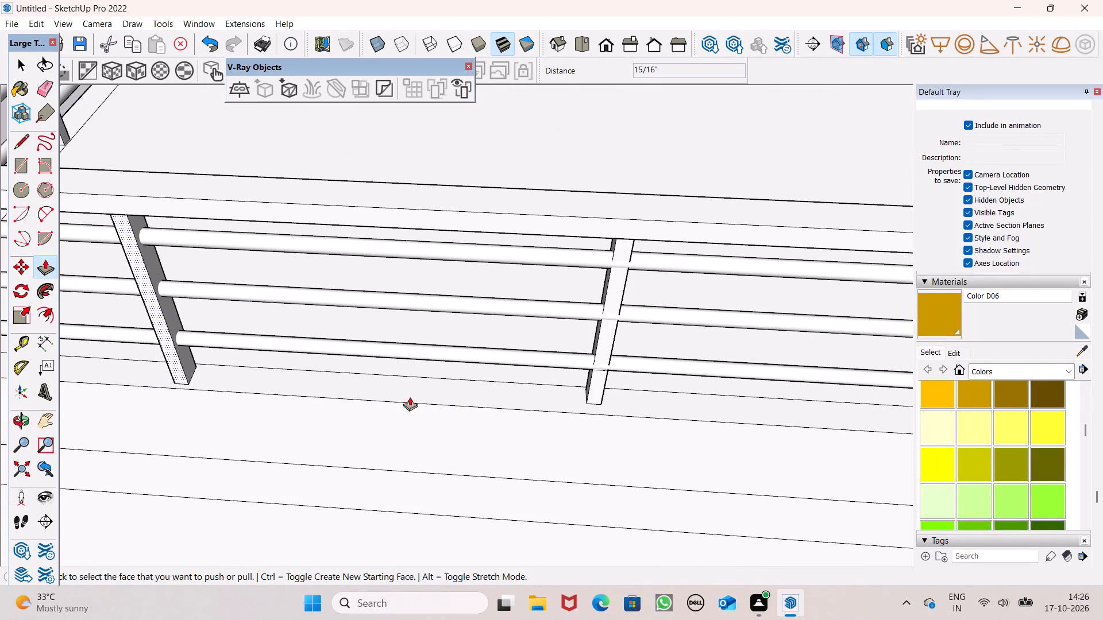
Push/Pull the outer faces of the other four long-side posts outward 1 3/8" each, aligning them with the first post.
left_click_drag(592, 390, 163, 369)
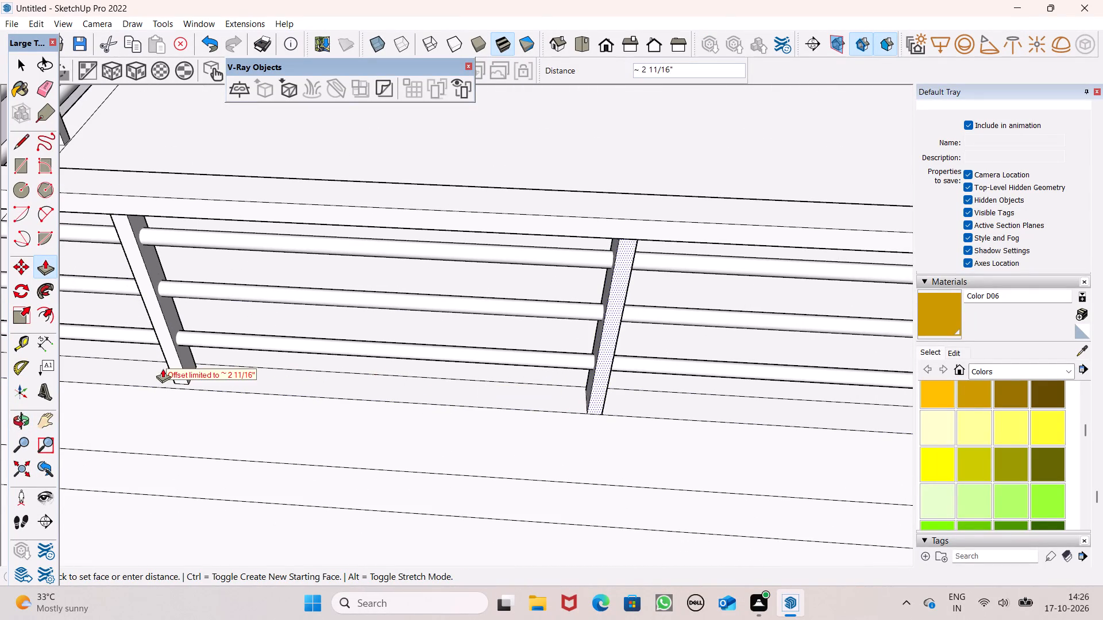
left_click_drag(163, 369, 173, 362)
scroll(72, 365, "down", 7)
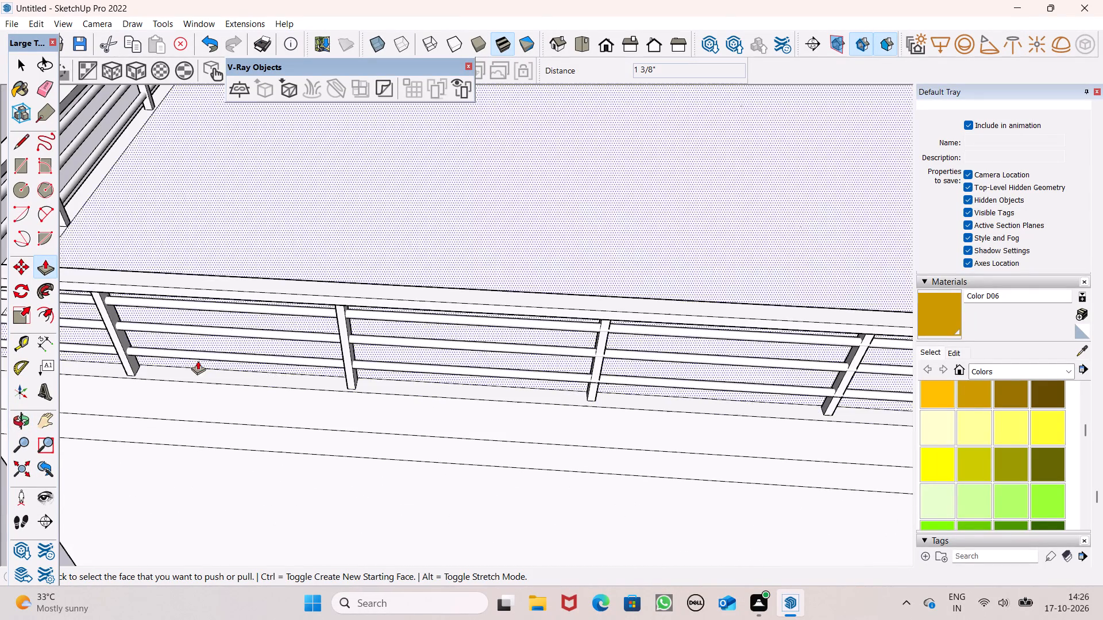
scroll(580, 392, "up", 3)
left_click_drag(593, 392, 350, 383)
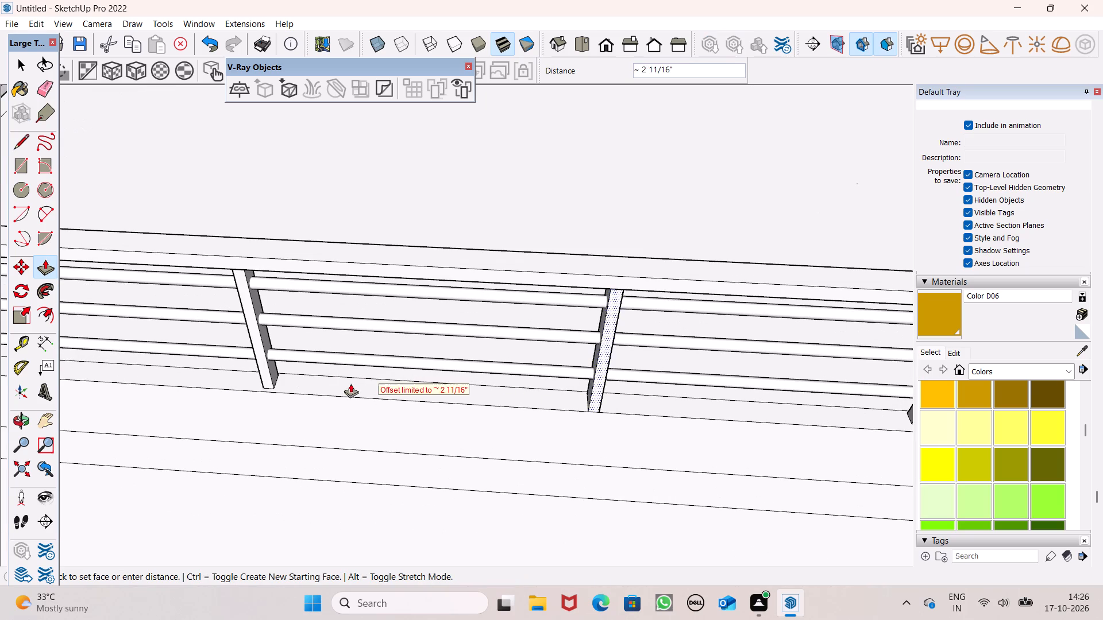
left_click_drag(350, 383, 259, 378)
scroll(284, 368, "down", 6)
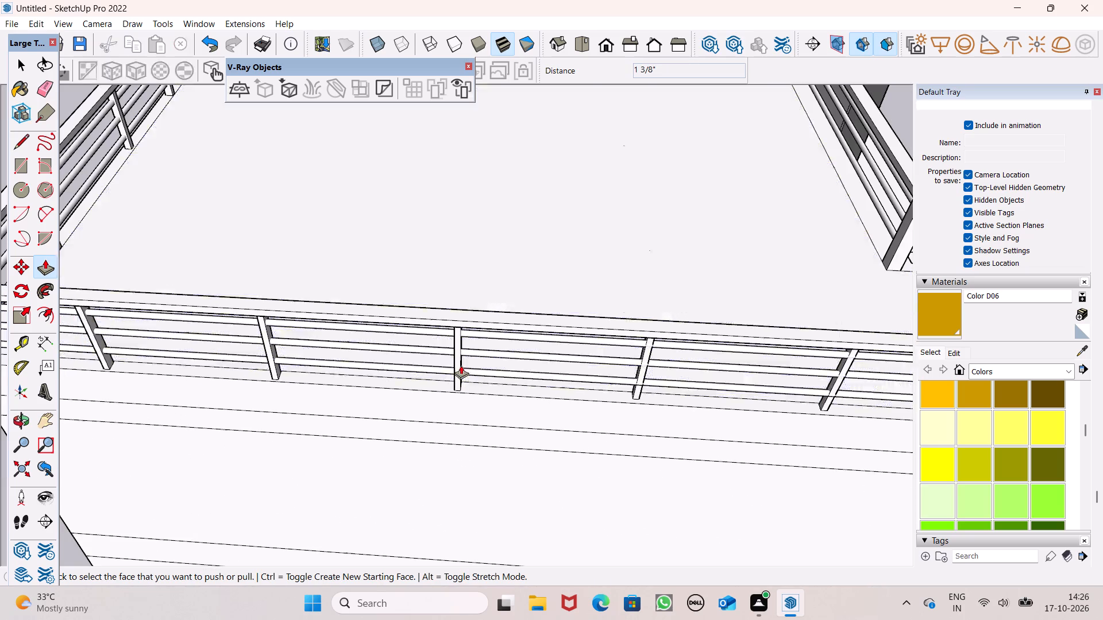
scroll(607, 389, "up", 4)
left_click_drag(655, 397, 622, 401)
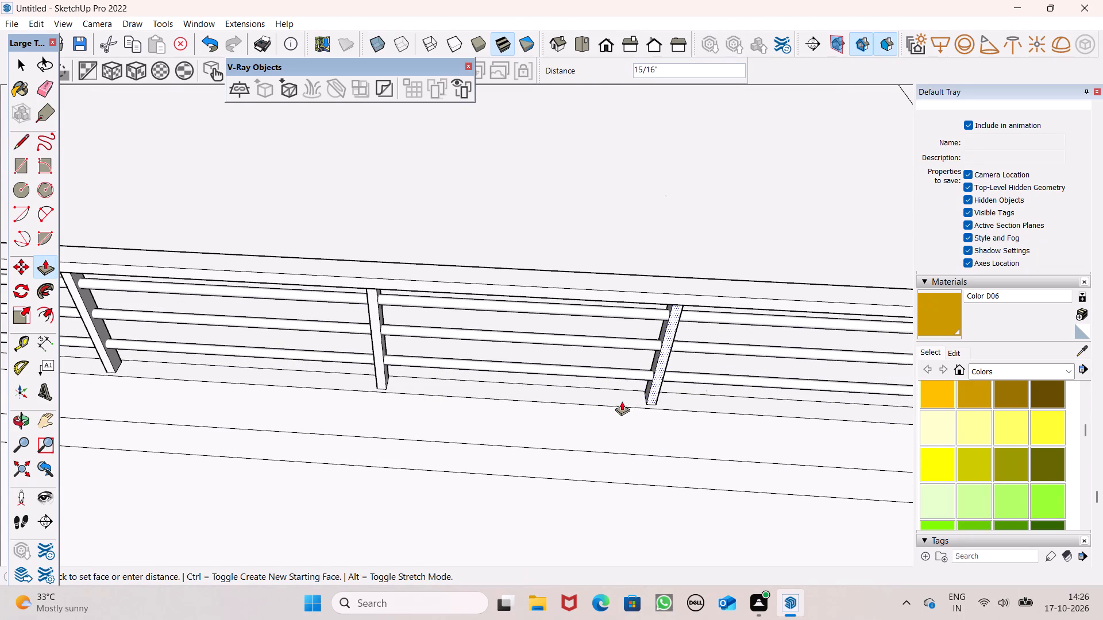
left_click_drag(622, 401, 386, 378)
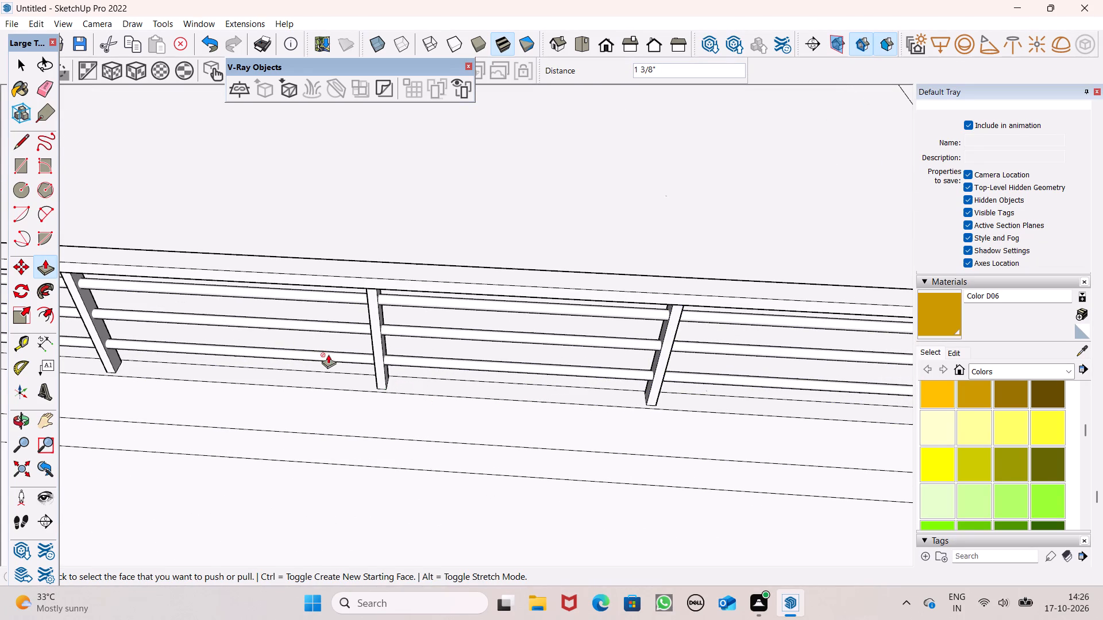
scroll(328, 354, "down", 6)
scroll(701, 376, "up", 4)
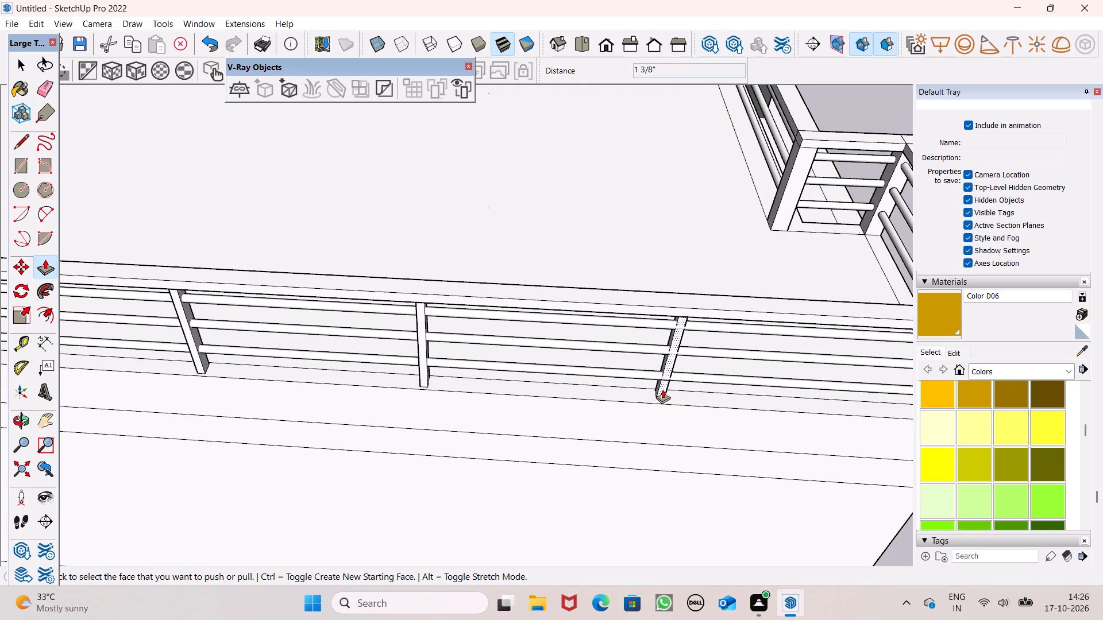
left_click_drag(662, 389, 427, 382)
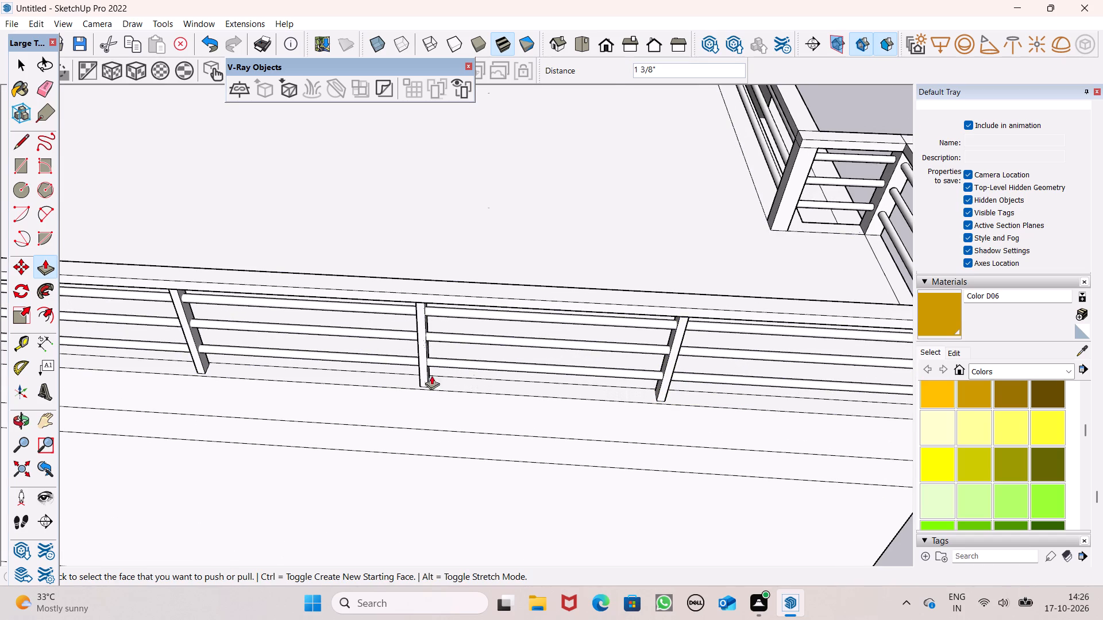
Examine the terrace railing from the front of the house, focusing on the short front section beside the stepped corner.
scroll(566, 286, "down", 6)
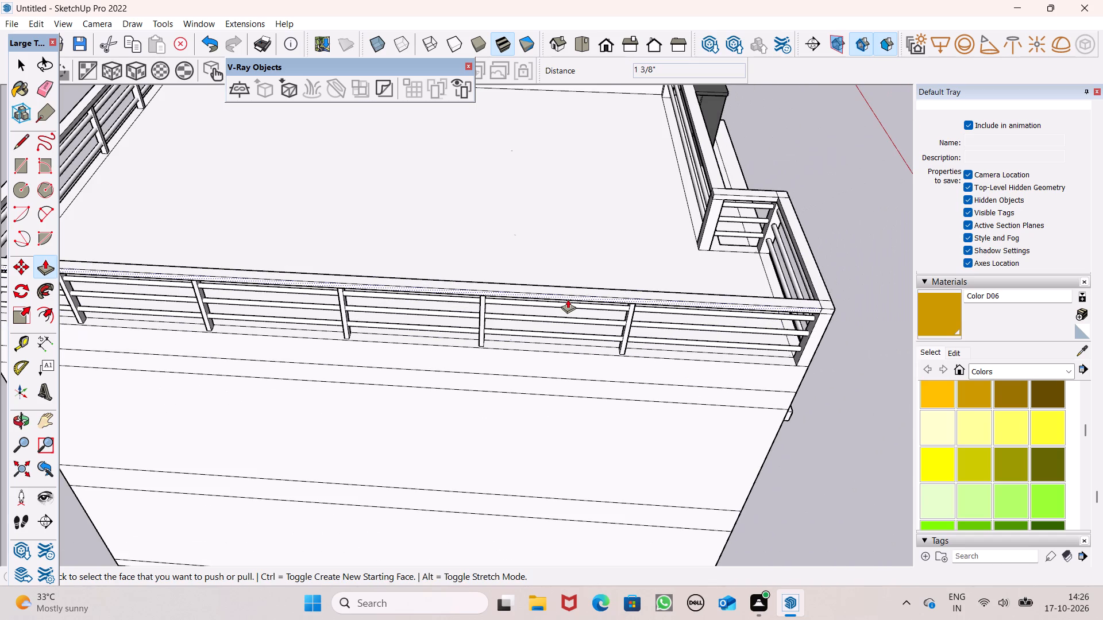
scroll(569, 299, "down", 7)
middle_click_drag(776, 421, 345, 312)
key("space")
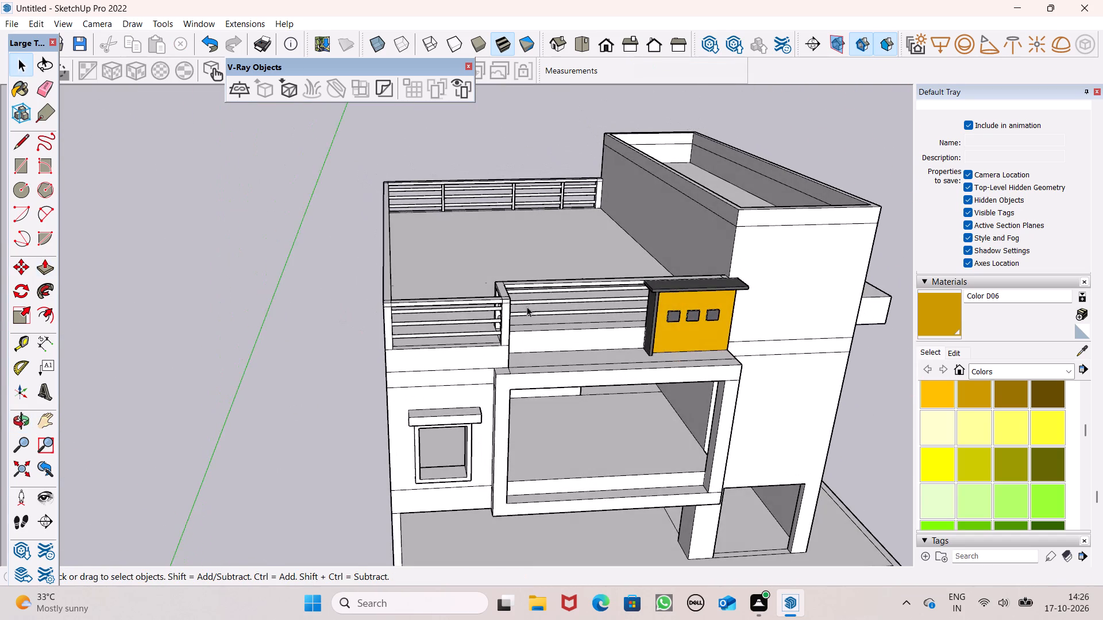
scroll(477, 316, "up", 7)
scroll(273, 354, "up", 2)
scroll(272, 354, "down", 6)
middle_click_drag(297, 378, 309, 442)
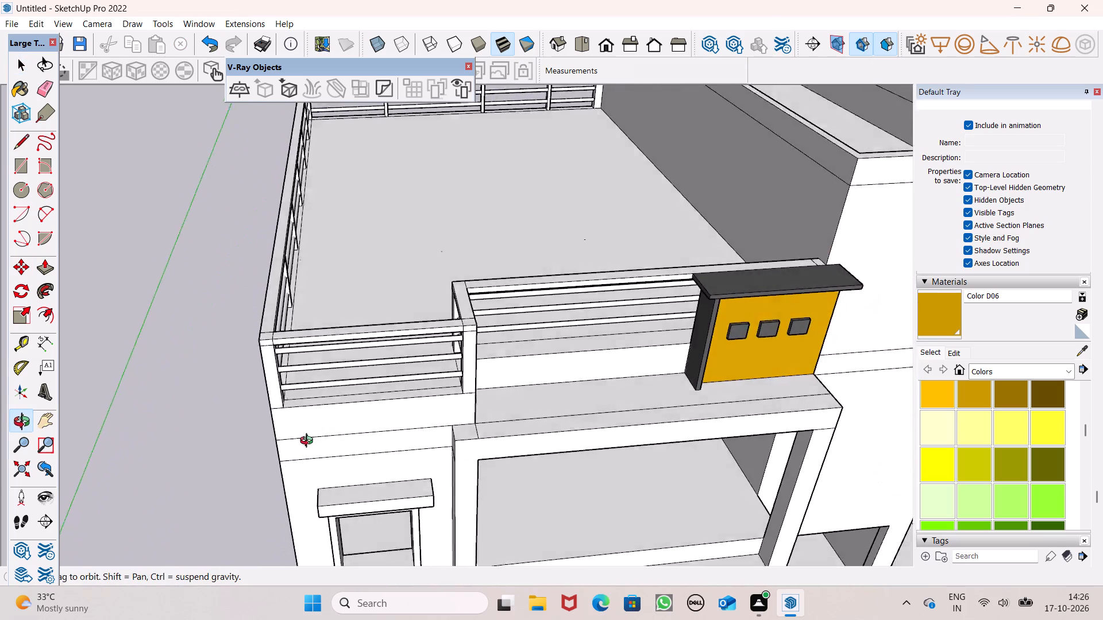
middle_click_drag(309, 442, 298, 468)
scroll(317, 437, "up", 6)
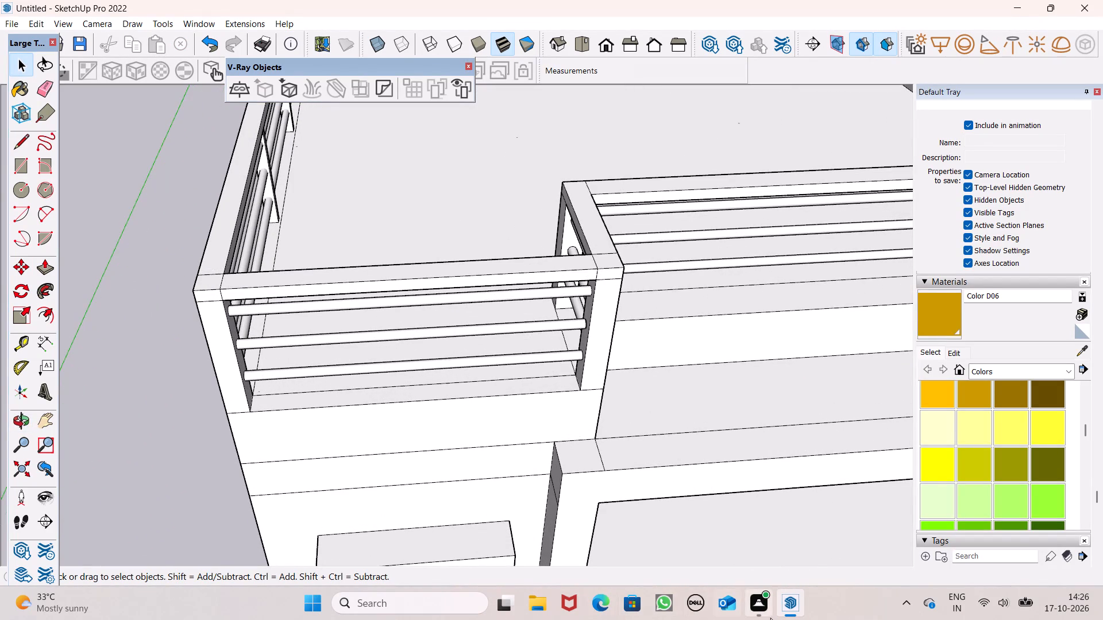
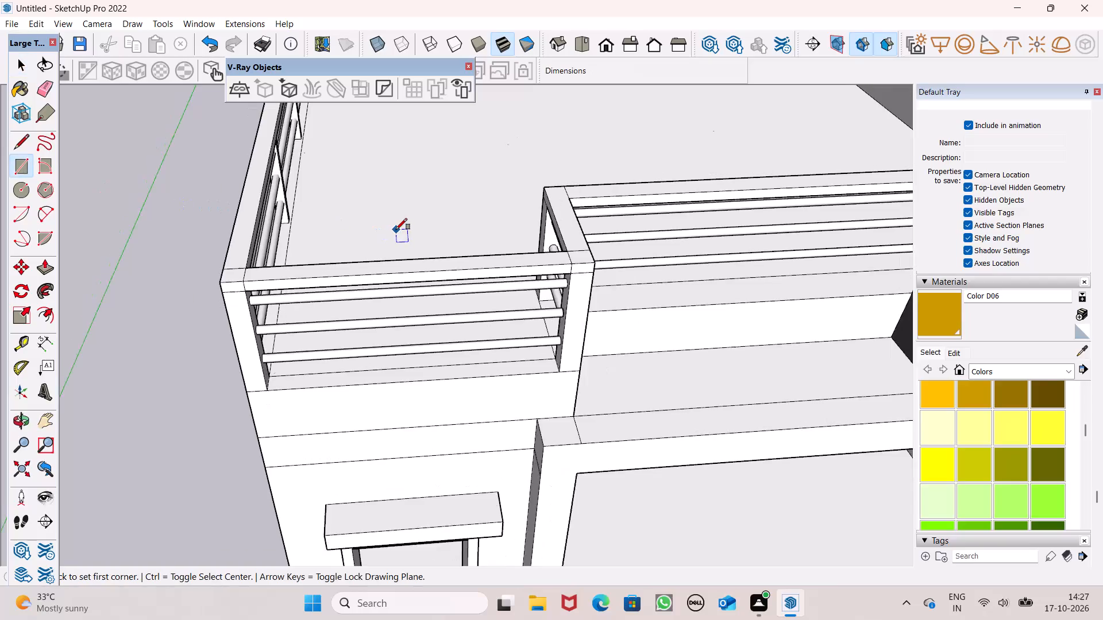
Draw a post footprint rectangle of about 4 1/4" by 3 5/16" on the parapet top below the short front section's rails.
middle_click_drag(405, 274, 422, 337)
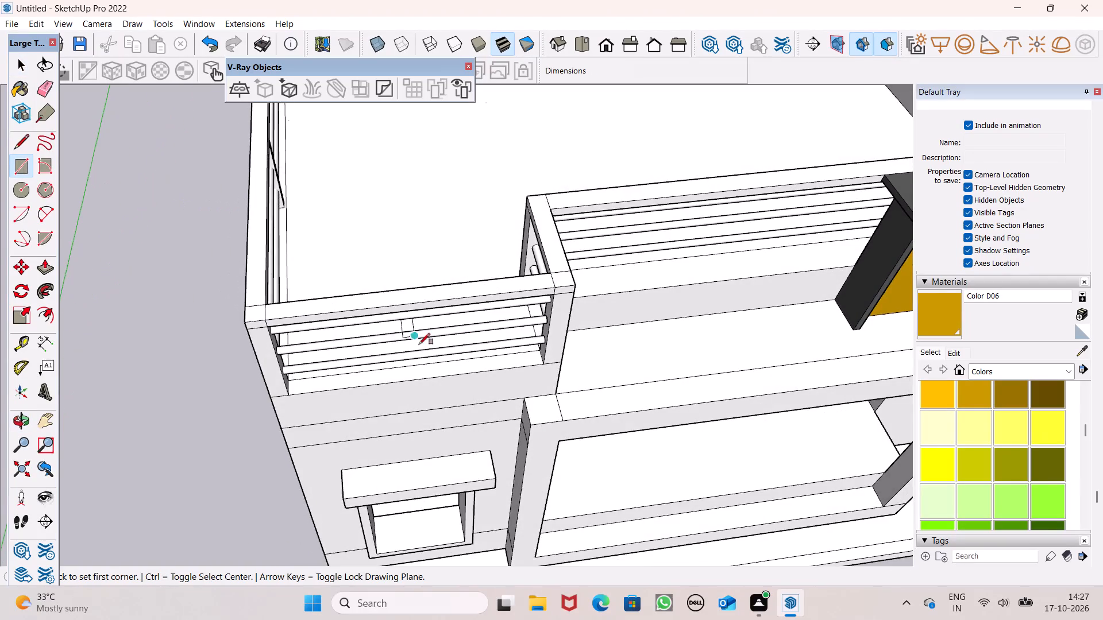
scroll(414, 354, "up", 4)
scroll(380, 410, "up", 7)
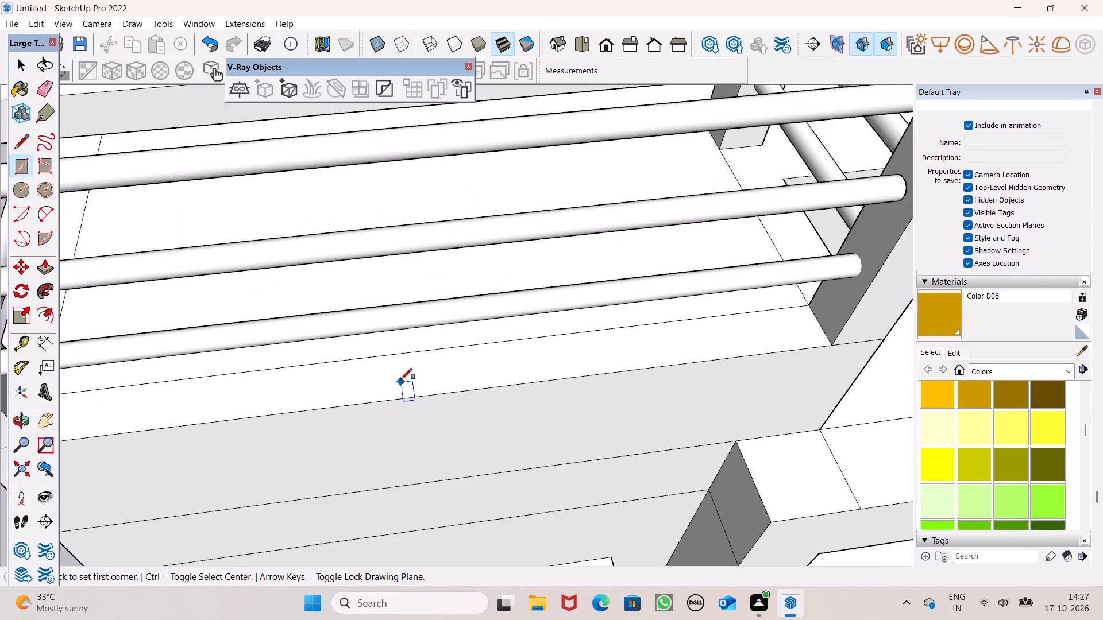
scroll(401, 379, "up", 1)
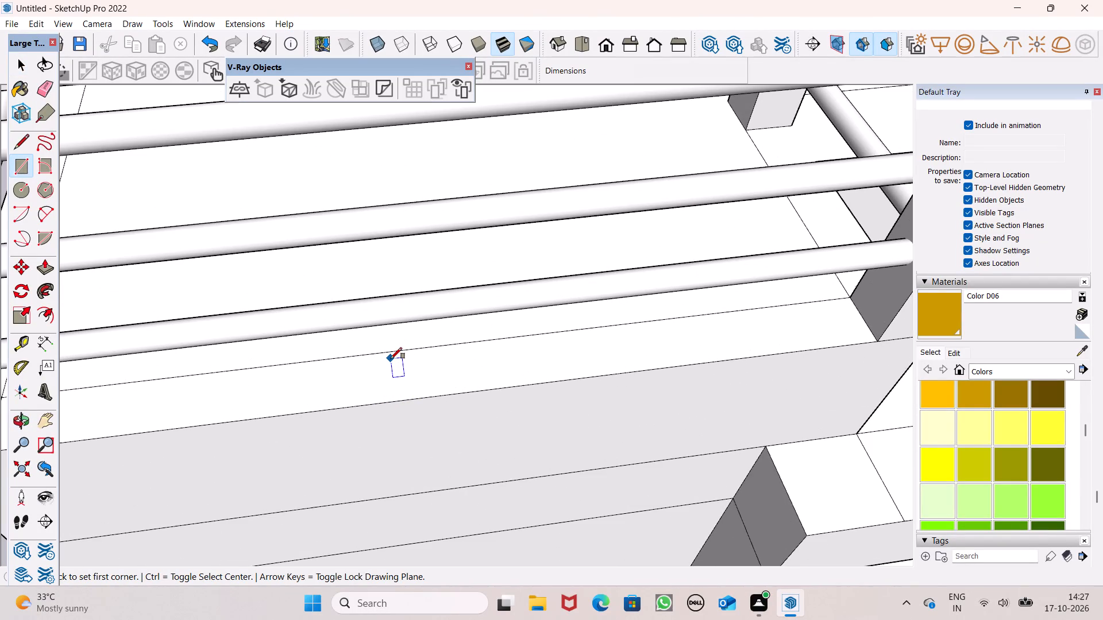
left_click_drag(389, 358, 399, 371)
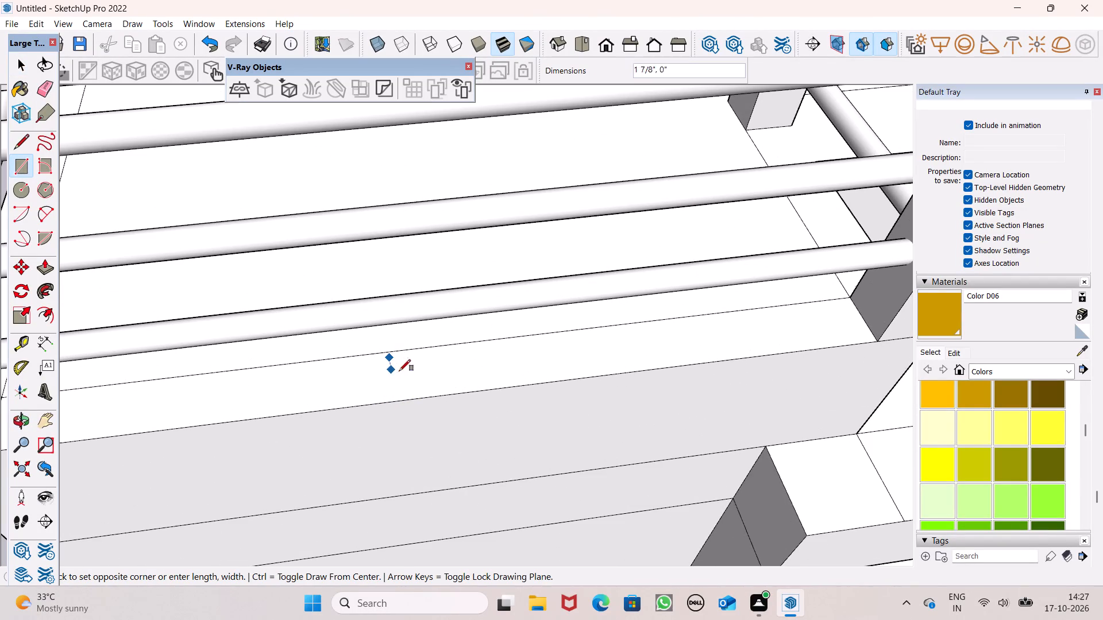
left_click_drag(399, 371, 421, 383)
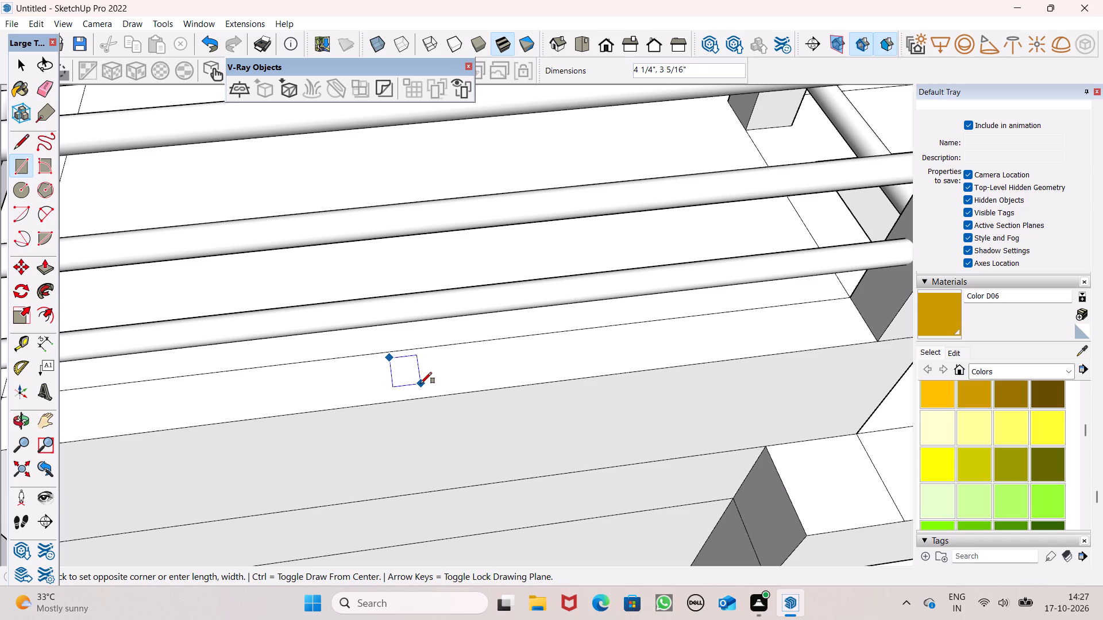
left_click_drag(421, 383, 422, 383)
key("space")
Push/Pull the footprint up 3' 8 1/8" to the top beam, forming the short front section's intermediate post.
scroll(416, 393, "down", 7)
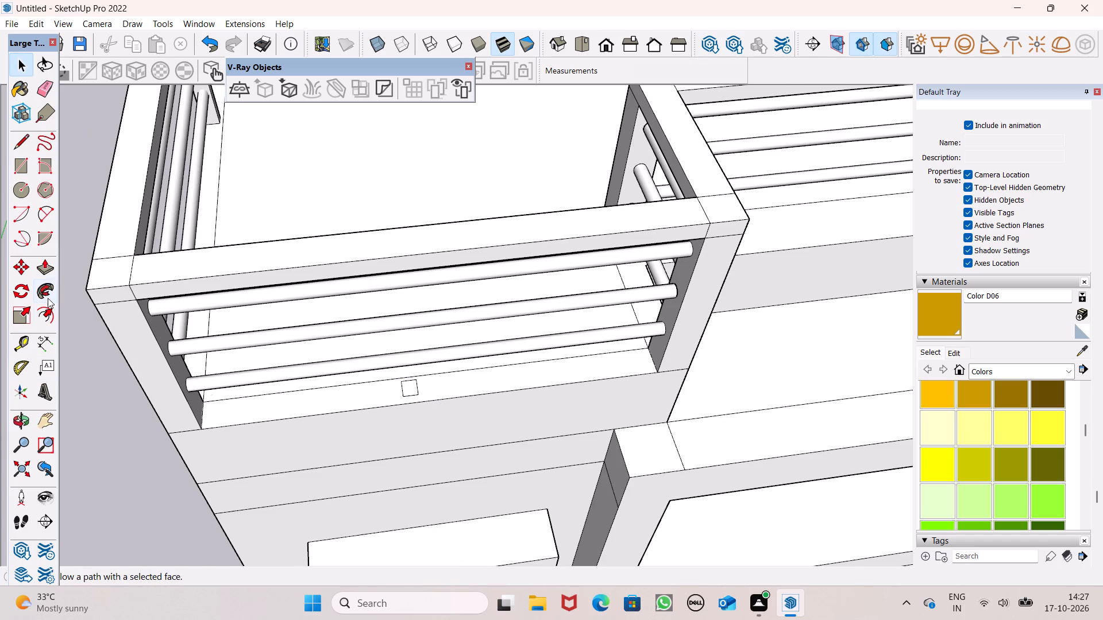
left_click(53, 269)
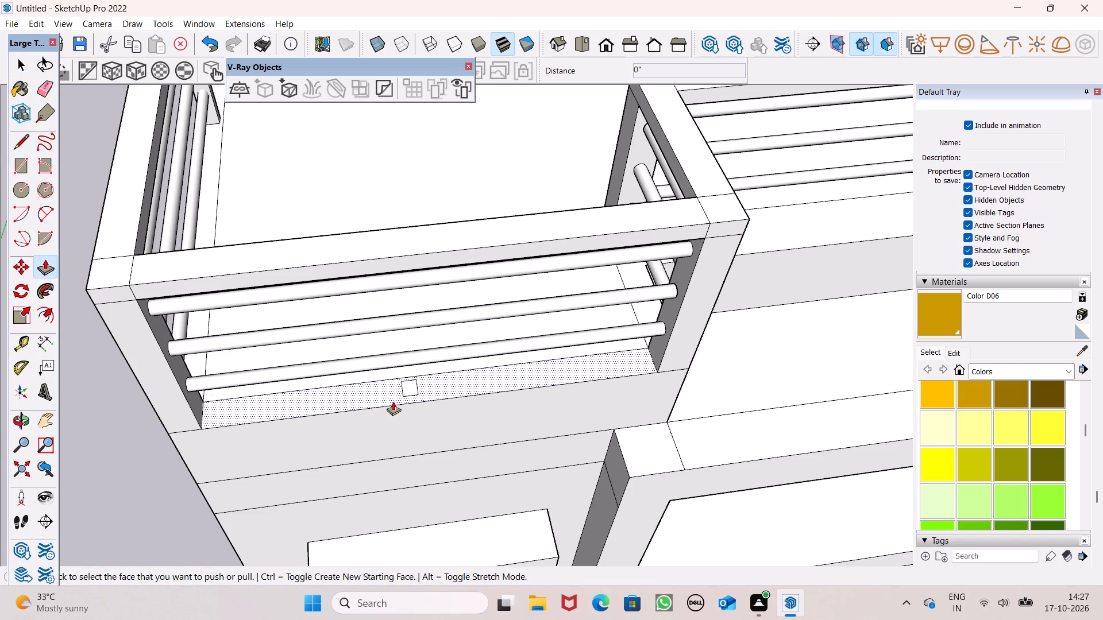
left_click_drag(410, 384, 419, 285, "ctrl")
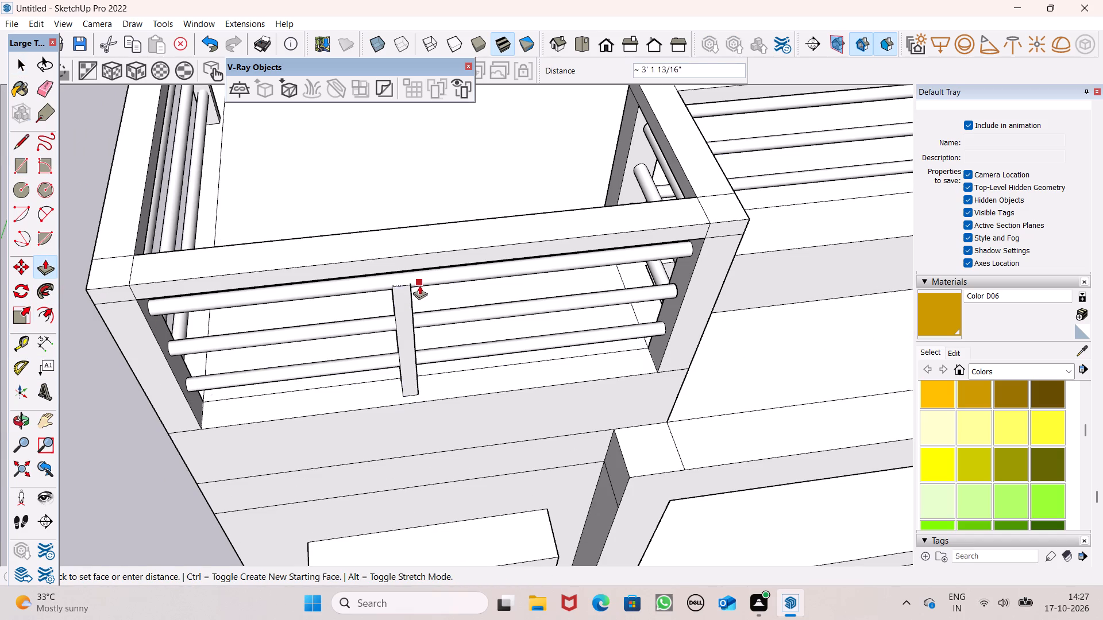
left_click_drag(419, 285, 417, 270, "ctrl")
Examine the terrace railing from around the house, checking the front section's post and the posts on the other sides.
scroll(429, 290, "down", 5)
middle_click_drag(425, 312, 478, 136)
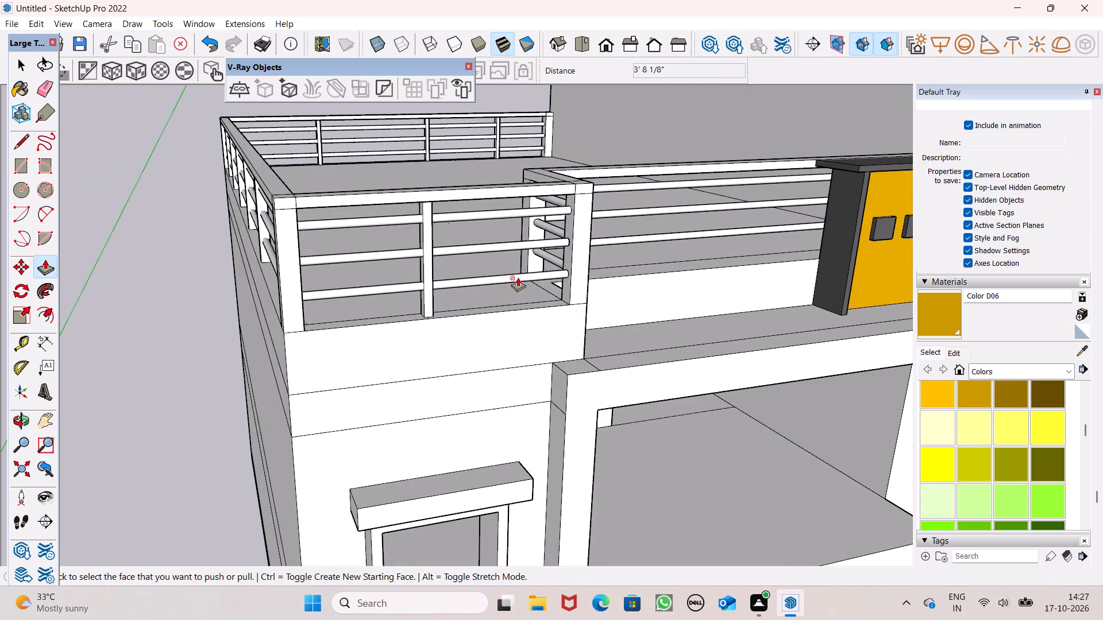
scroll(537, 266, "down", 1)
middle_click_drag(577, 273, 421, 213)
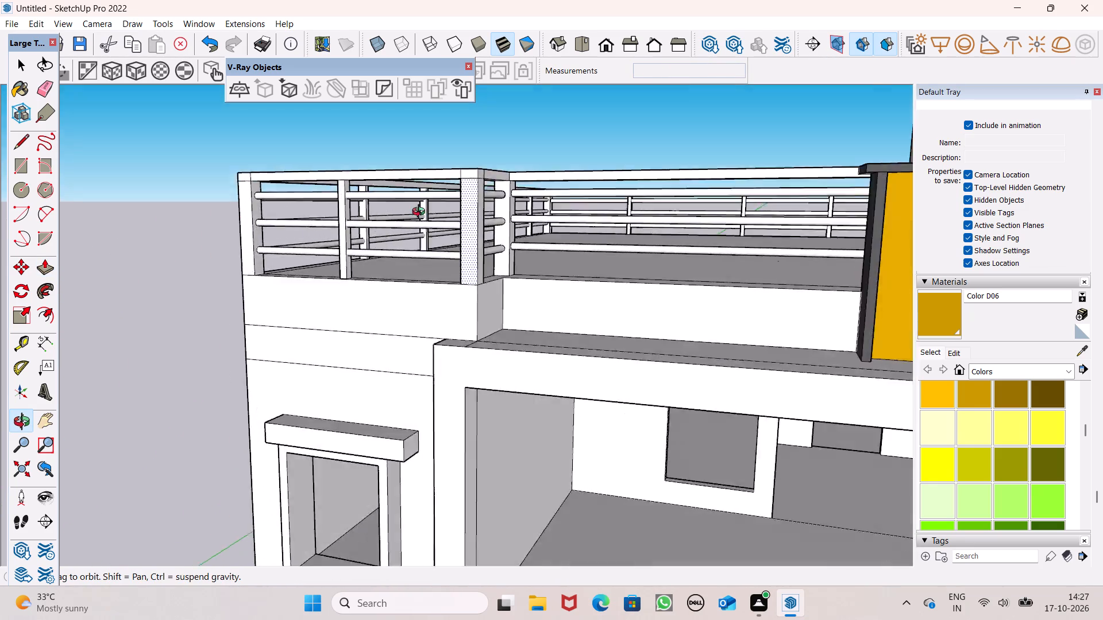
middle_click_drag(421, 213, 443, 199)
middle_click_drag(318, 216, 491, 129)
scroll(425, 213, "up", 1)
middle_click_drag(425, 213, 441, 195)
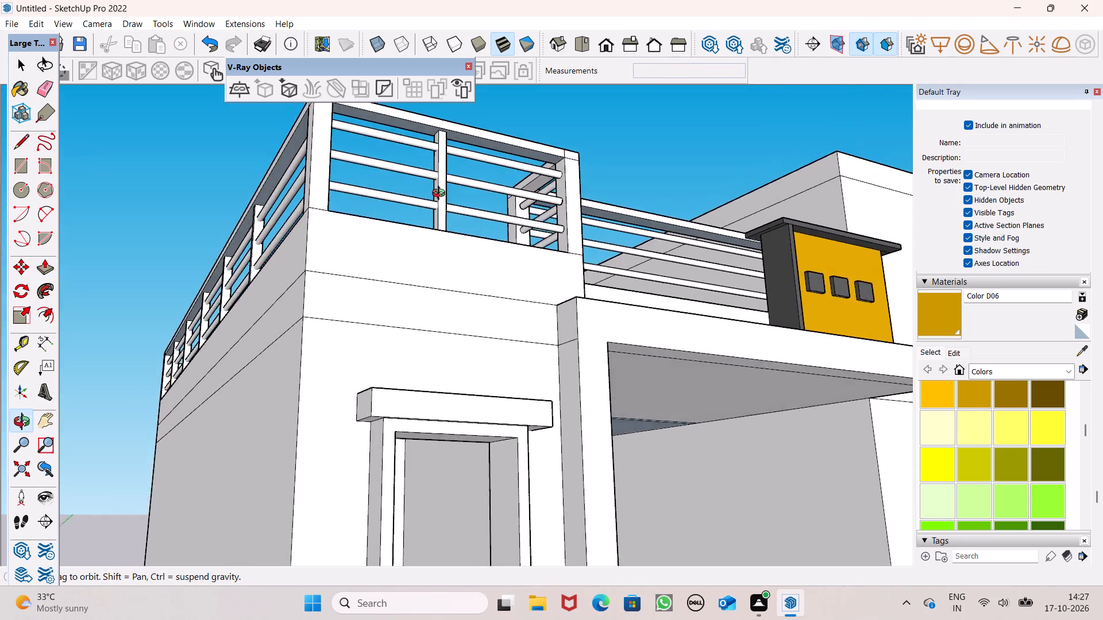
middle_click_drag(441, 195, 716, 247)
middle_click_drag(495, 259, 745, 305)
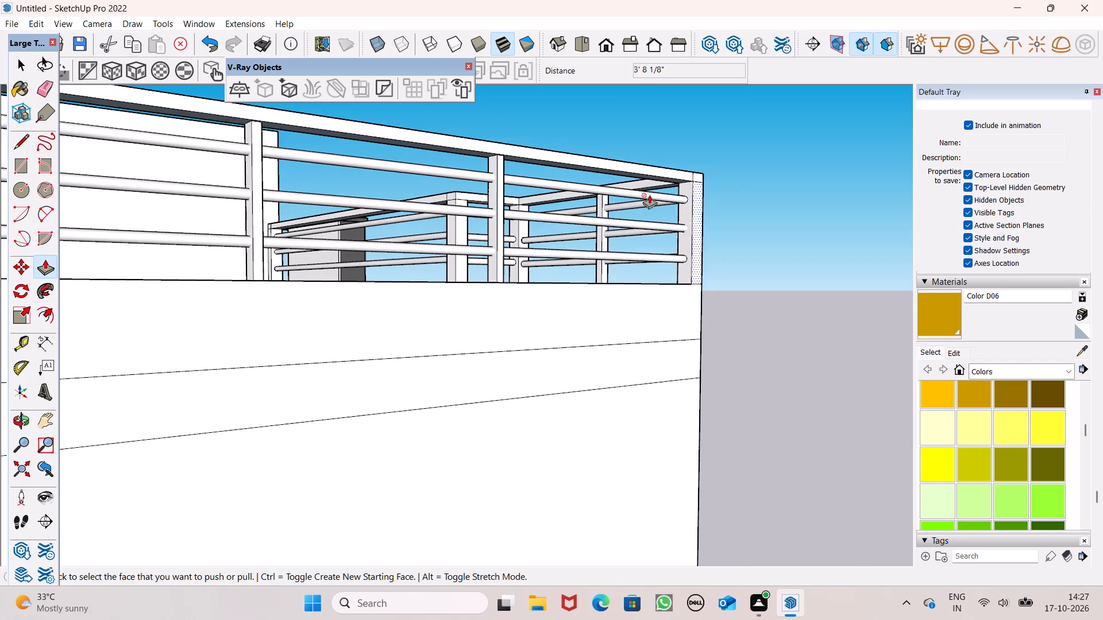
scroll(646, 173, "down", 17)
middle_click_drag(678, 189, 587, 304)
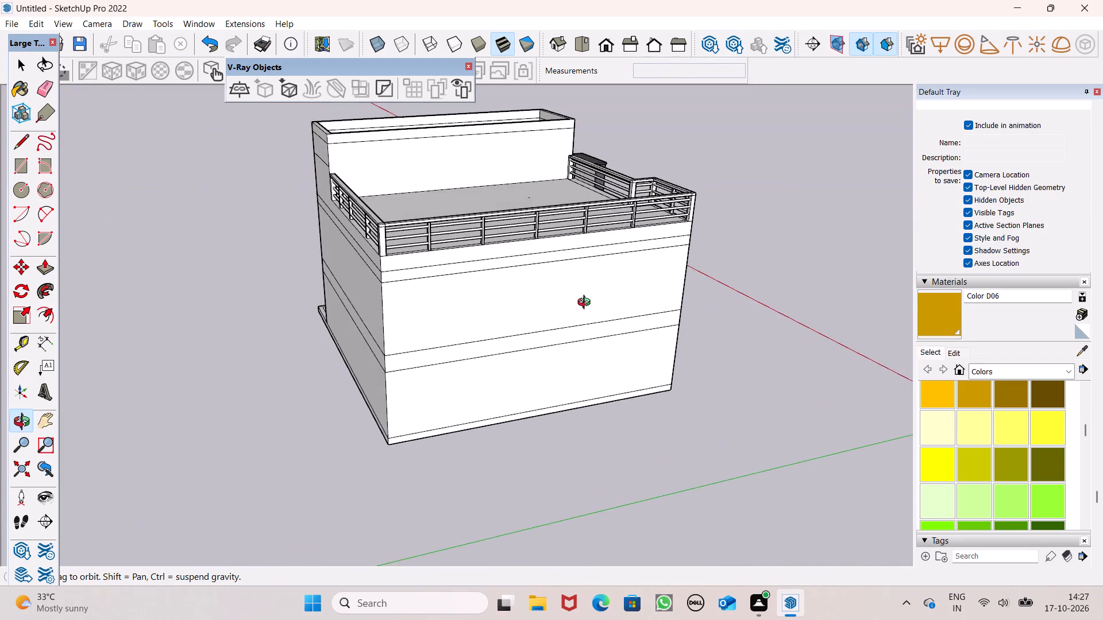
middle_click_drag(587, 304, 328, 262)
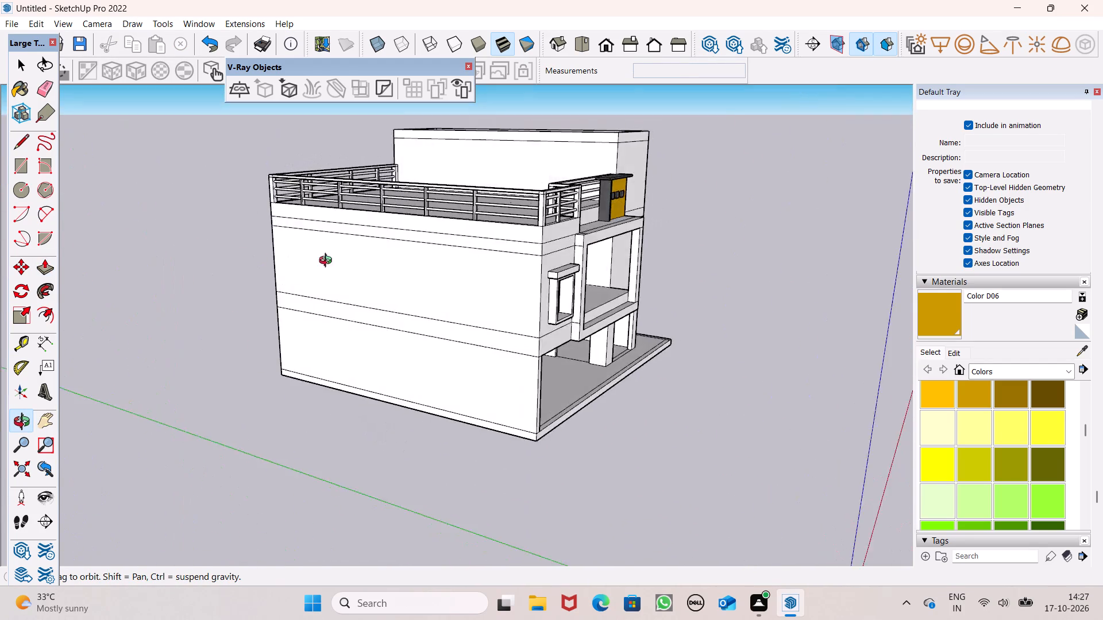
middle_click_drag(328, 262, 472, 269)
scroll(472, 269, "up", 1)
scroll(741, 254, "down", 5)
middle_click_drag(776, 263, 287, 295)
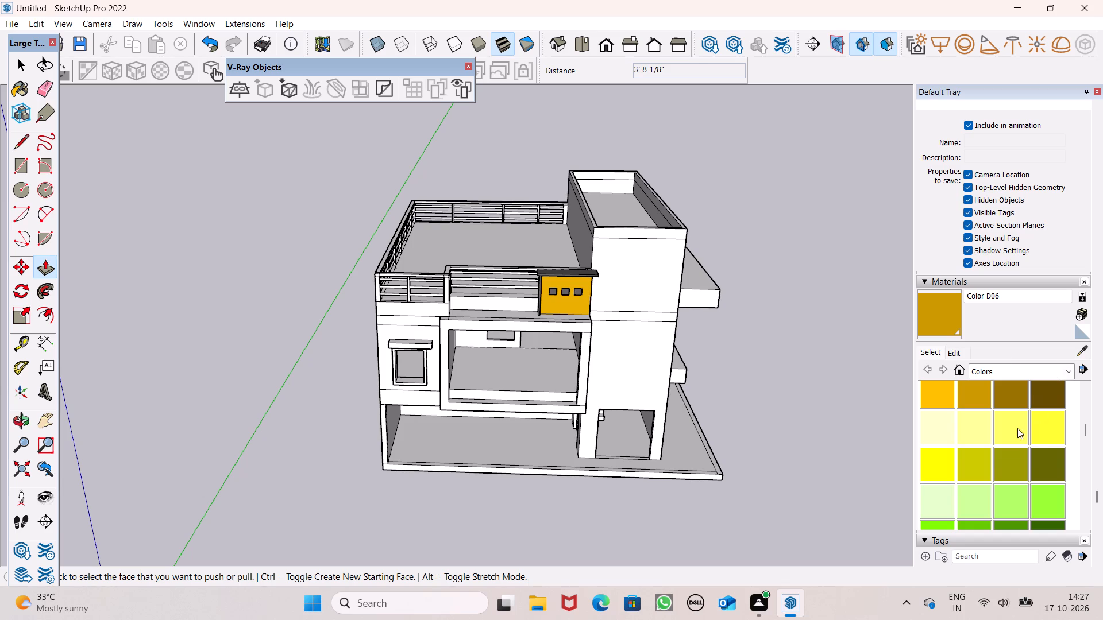
Paint the three round rails of the short front section with the dark grey Color M06.
scroll(987, 462, "down", 9)
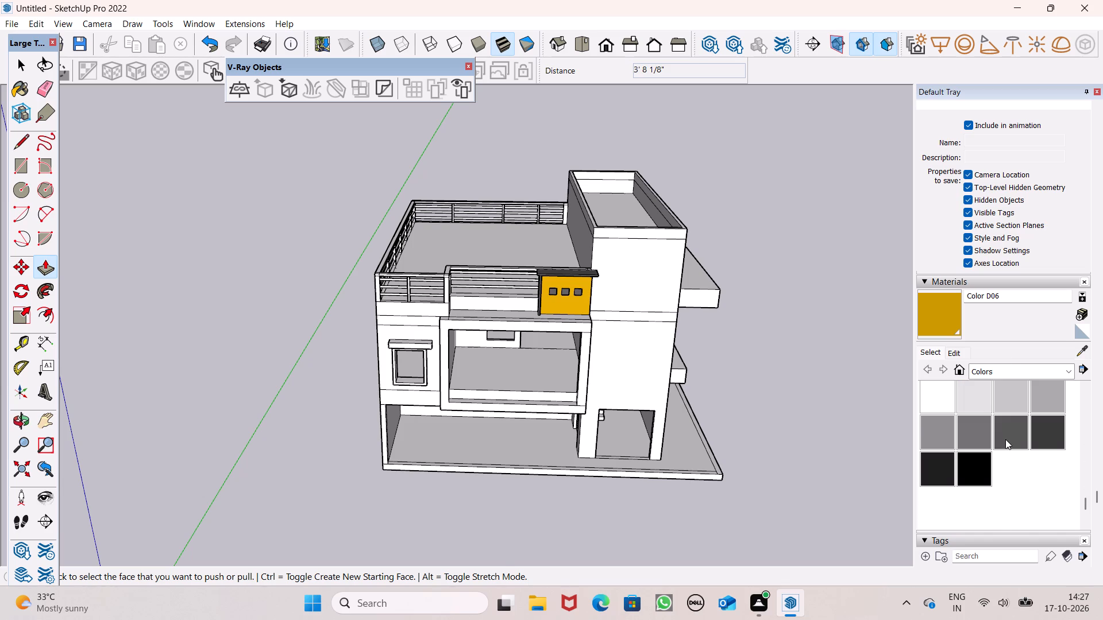
left_click(1005, 439)
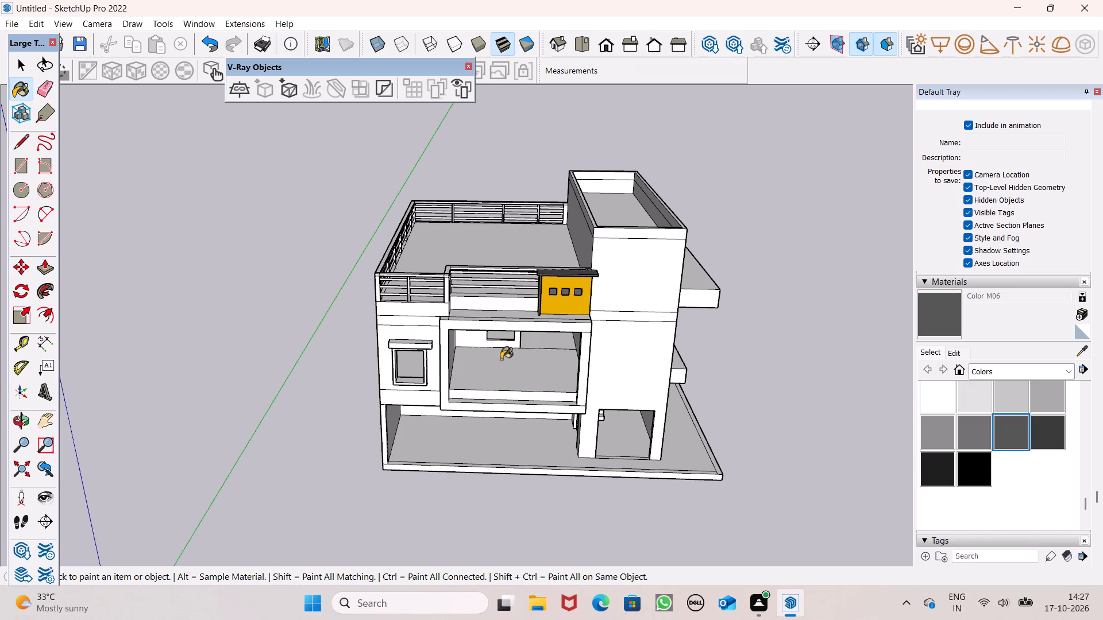
scroll(404, 300, "up", 5)
middle_click_drag(389, 322, 502, 352)
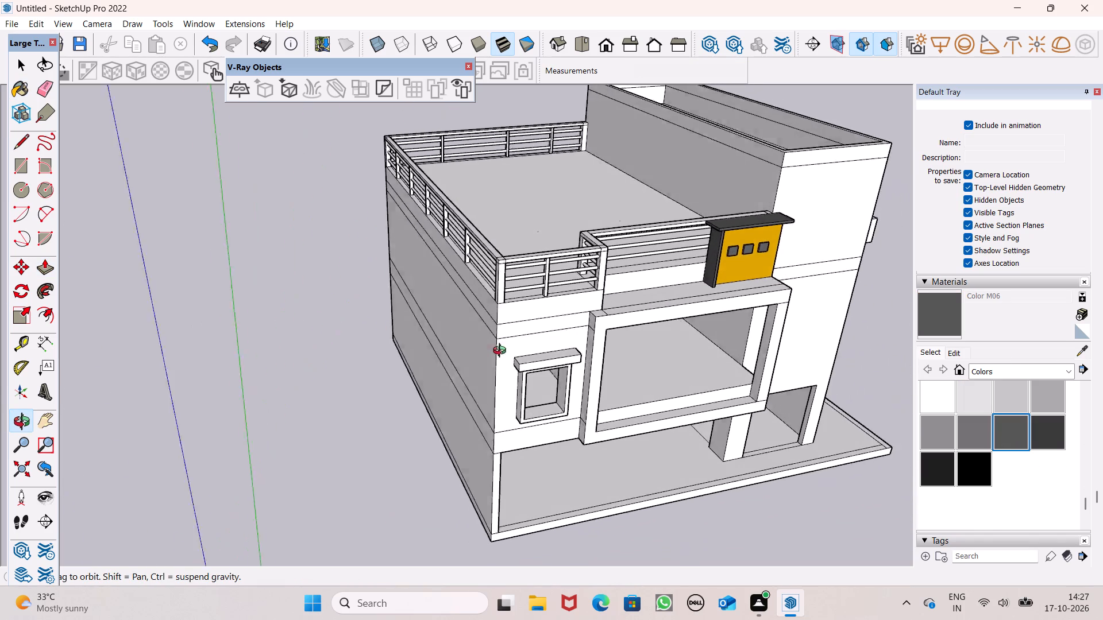
middle_click_drag(502, 352, 577, 324)
scroll(561, 254, "up", 7)
middle_click_drag(538, 268, 426, 290)
scroll(427, 278, "up", 2)
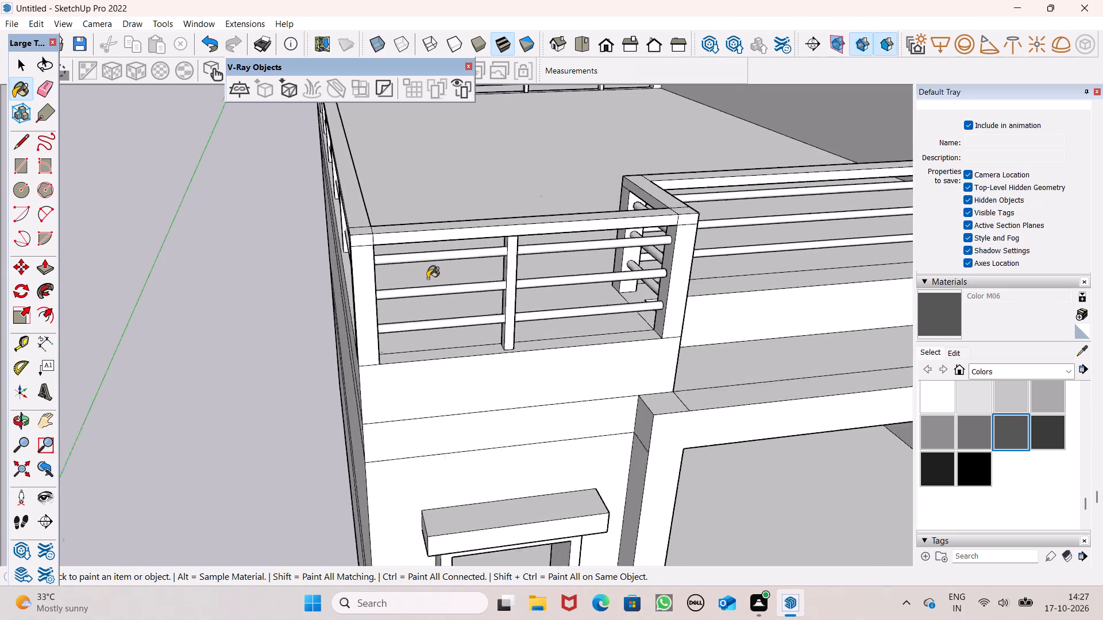
scroll(427, 278, "up", 2)
left_click(438, 255)
left_click_drag(457, 294, 460, 299)
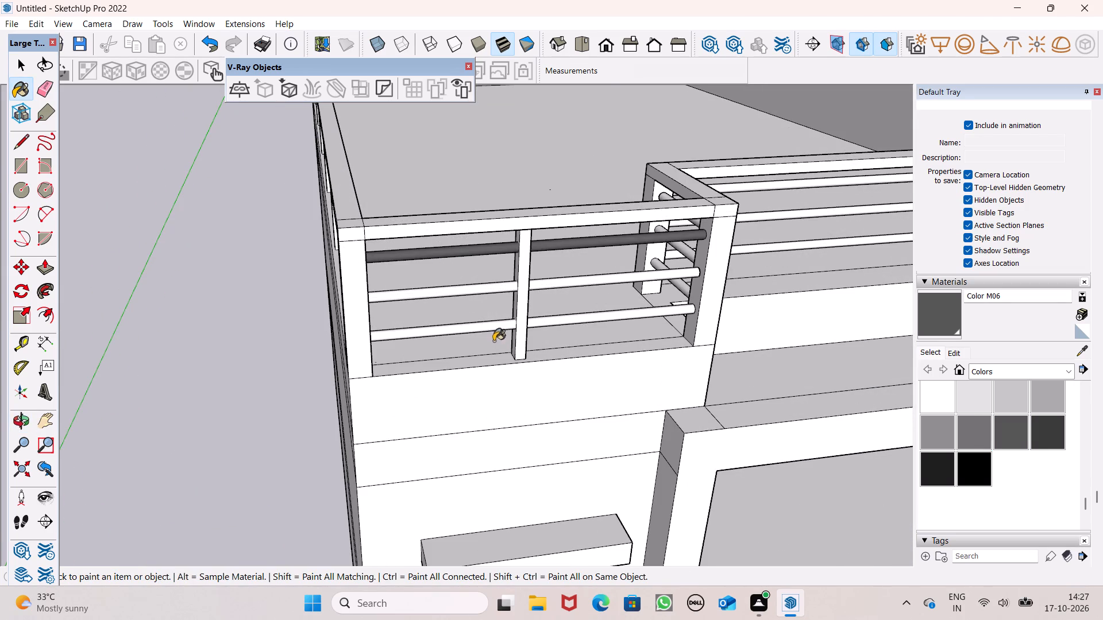
key("ctrl+z")
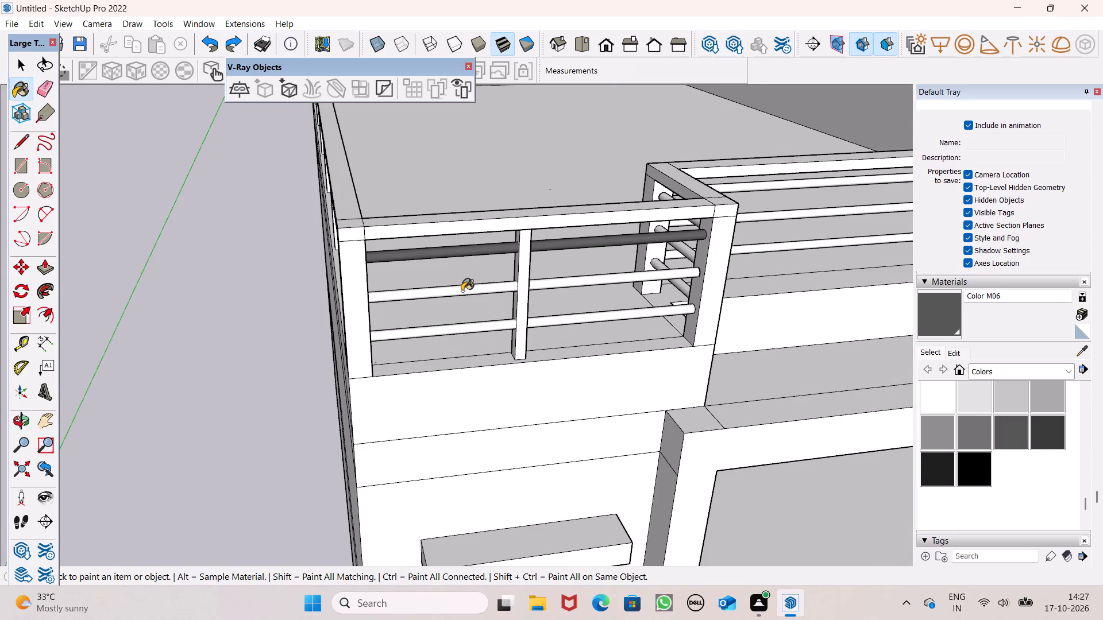
left_click(462, 291)
left_click(486, 327)
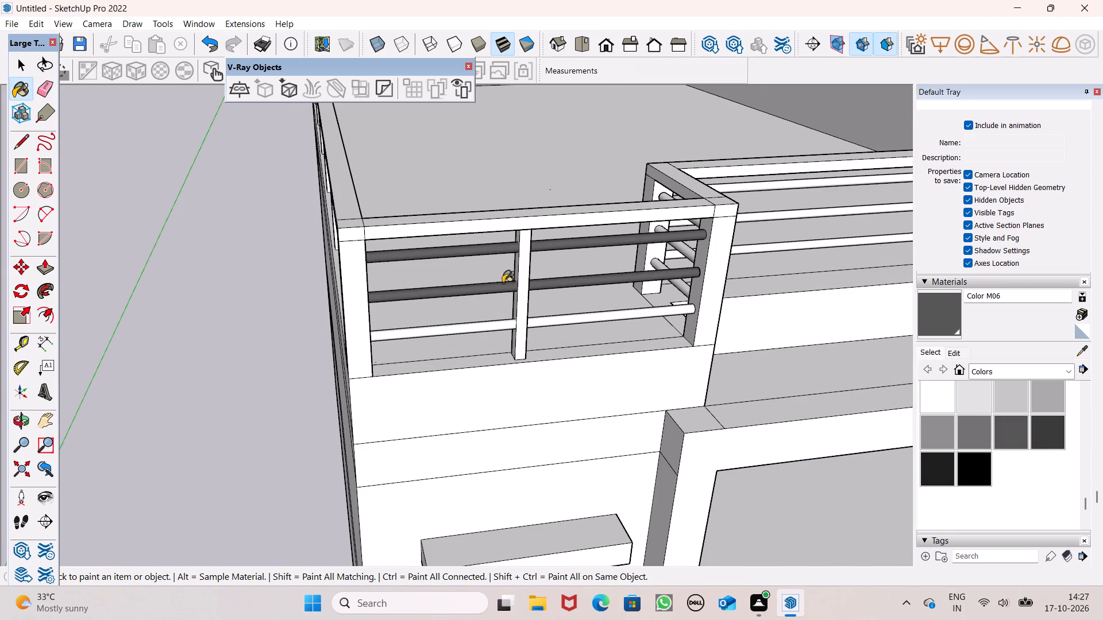
Paint the three round rails of the terrace's long side with Color M06.
scroll(531, 274, "down", 4)
middle_click_drag(429, 349, 769, 282)
scroll(469, 266, "up", 5)
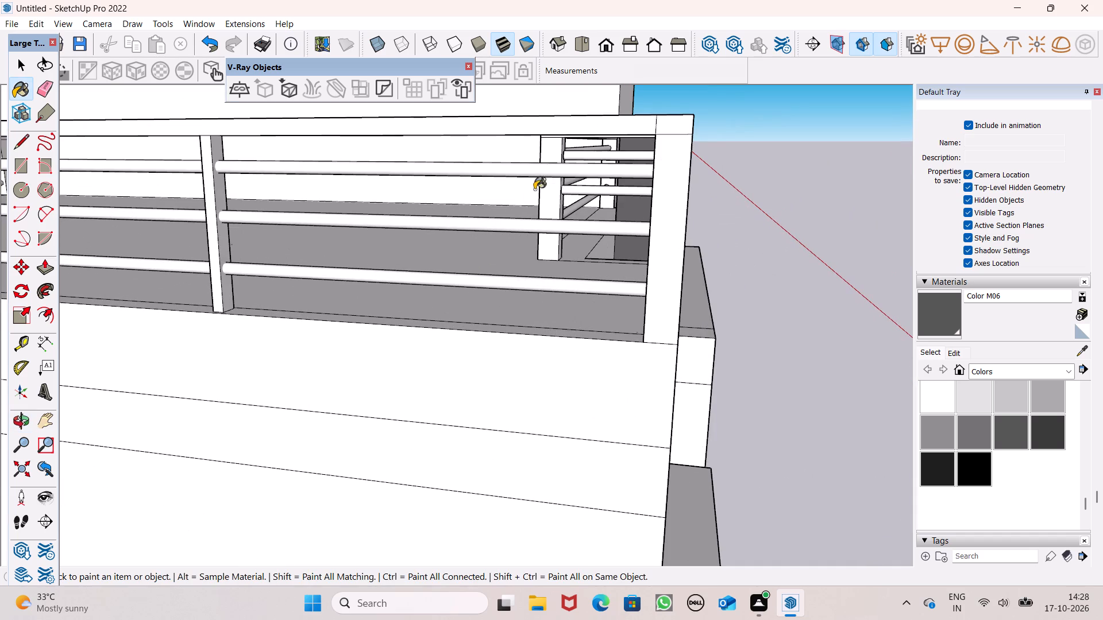
left_click(554, 174)
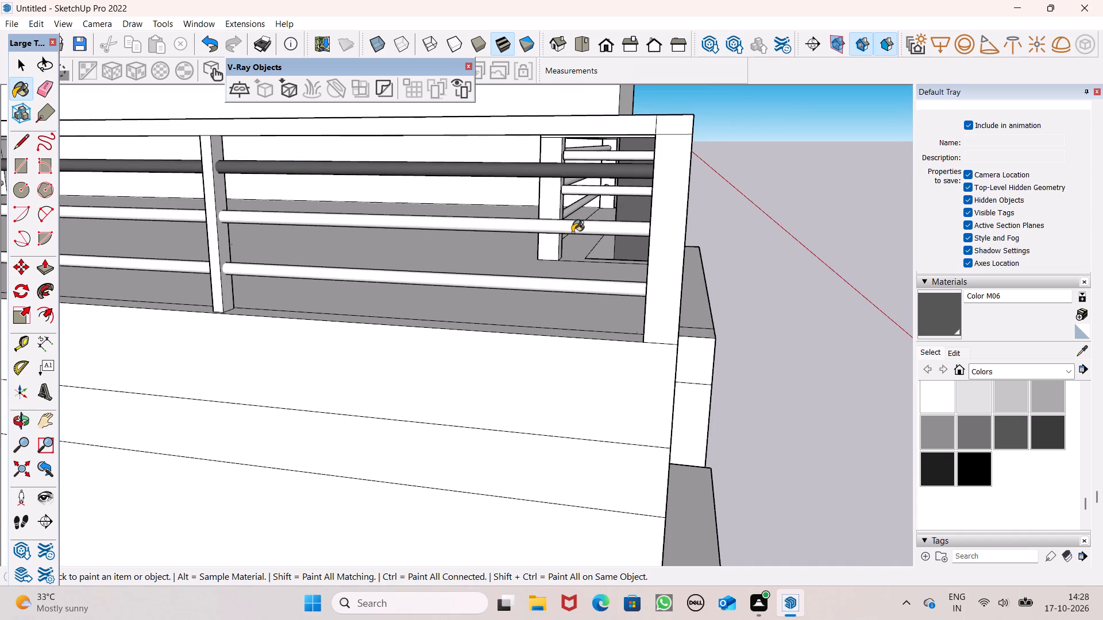
left_click(572, 232)
scroll(572, 232, "down", 3)
scroll(646, 211, "down", 4)
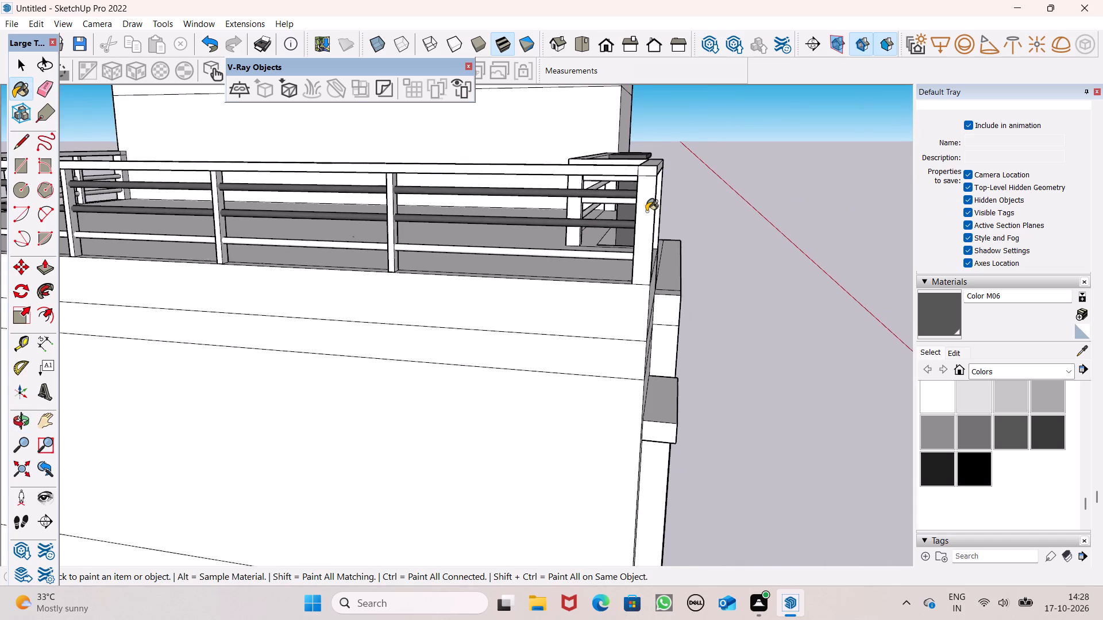
middle_click_drag(643, 260, 637, 321)
scroll(515, 273, "up", 5)
left_click(505, 305)
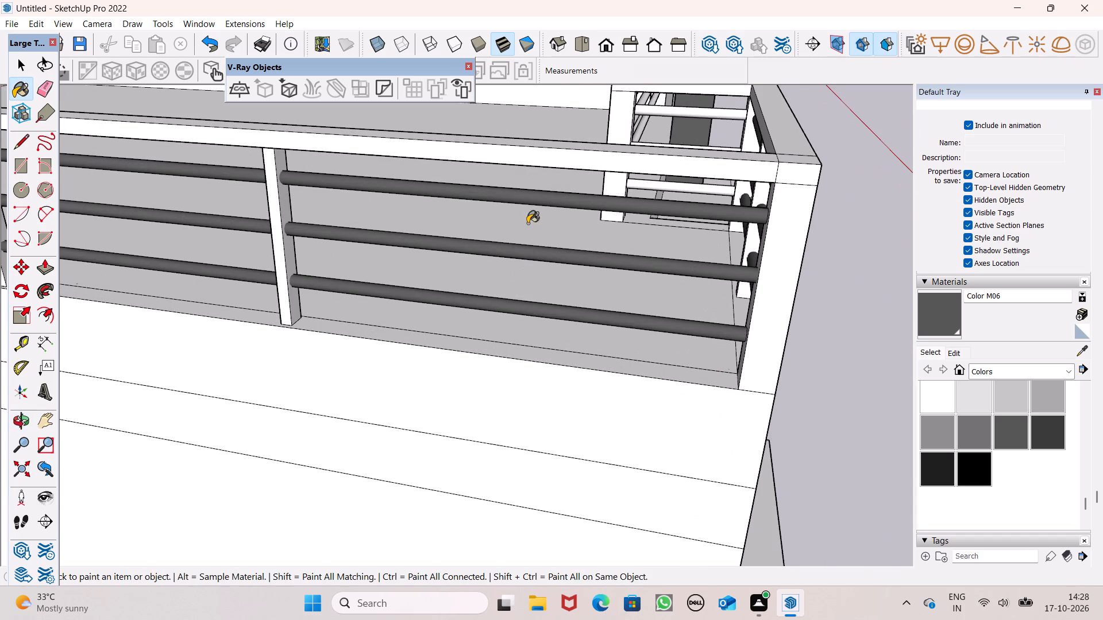
Paint the outer face of the long side's front corner post and the outer and top faces of its top beam in Color M06.
scroll(556, 197, "down", 5)
left_click(693, 224)
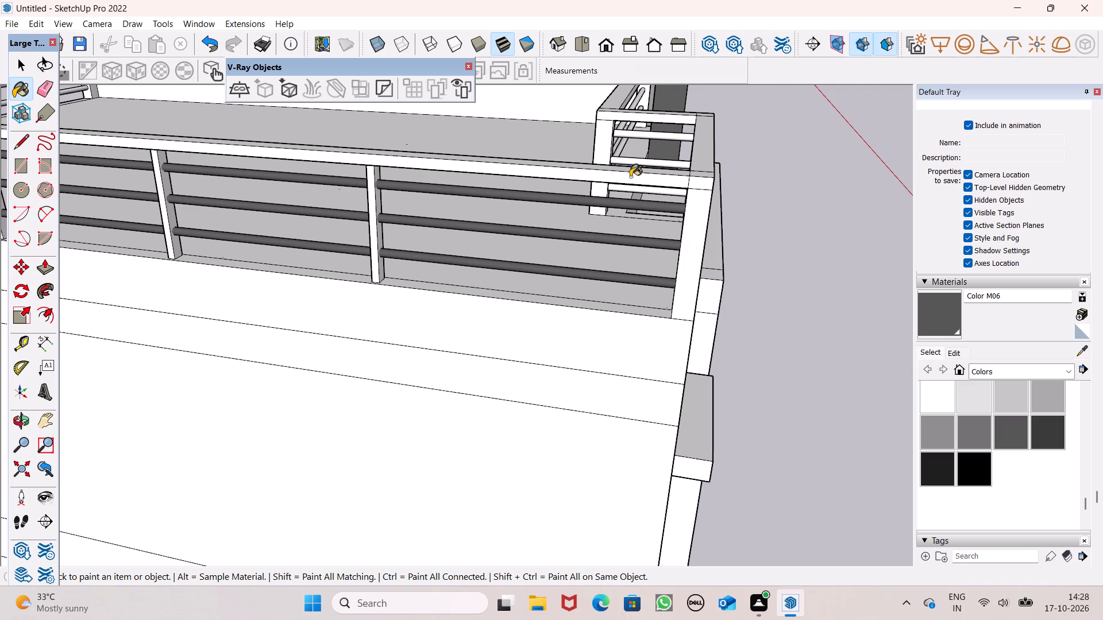
left_click(630, 176)
scroll(685, 175, "down", 5)
middle_click_drag(685, 187, 737, 373)
scroll(595, 338, "up", 1)
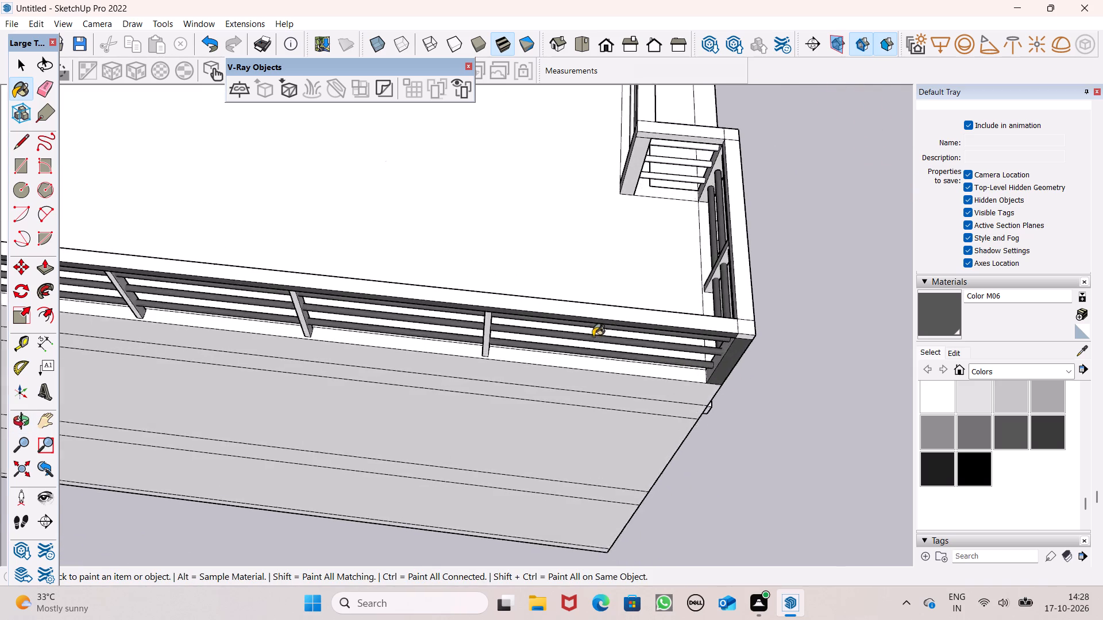
scroll(593, 336, "up", 3)
left_click(554, 294)
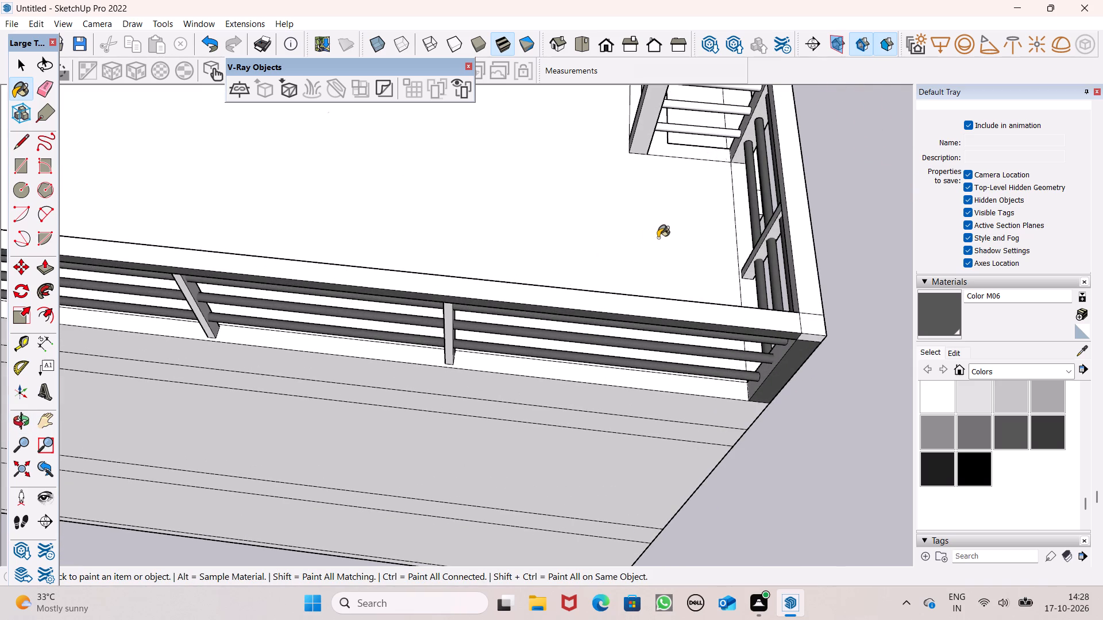
Paint the outer faces of two neighbouring intermediate posts on the long side with Color M06.
scroll(659, 238, "down", 7)
scroll(736, 255, "down", 6)
scroll(355, 294, "up", 6)
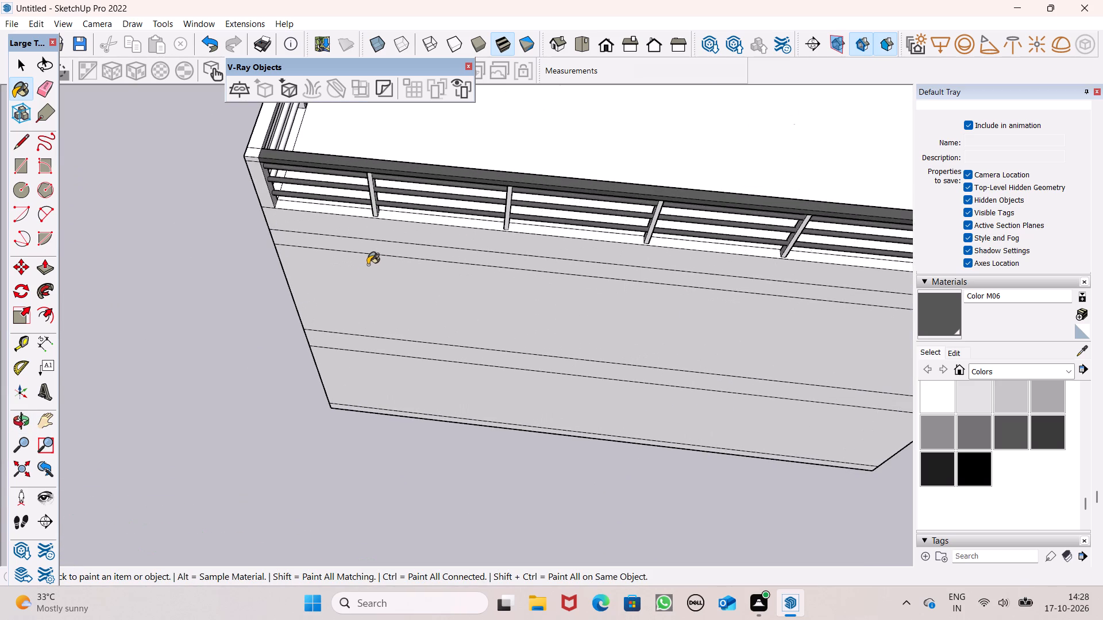
scroll(385, 240, "up", 6)
scroll(385, 240, "down", 6)
scroll(470, 185, "up", 2)
middle_click_drag(470, 184, 446, 60)
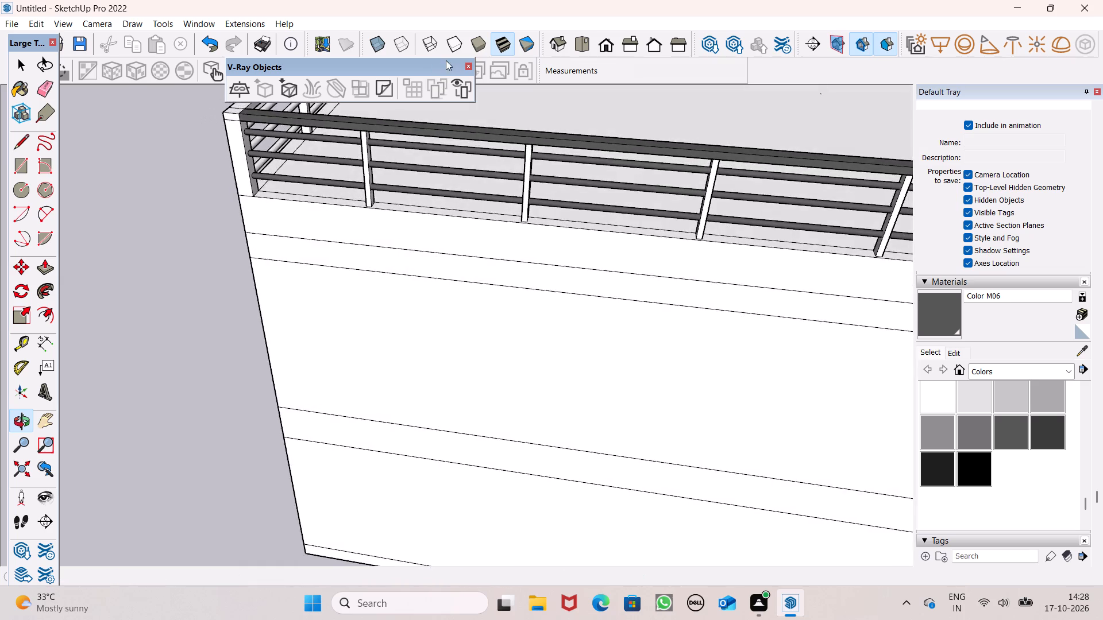
scroll(473, 103, "up", 5)
left_click(588, 254)
scroll(467, 156, "down", 4)
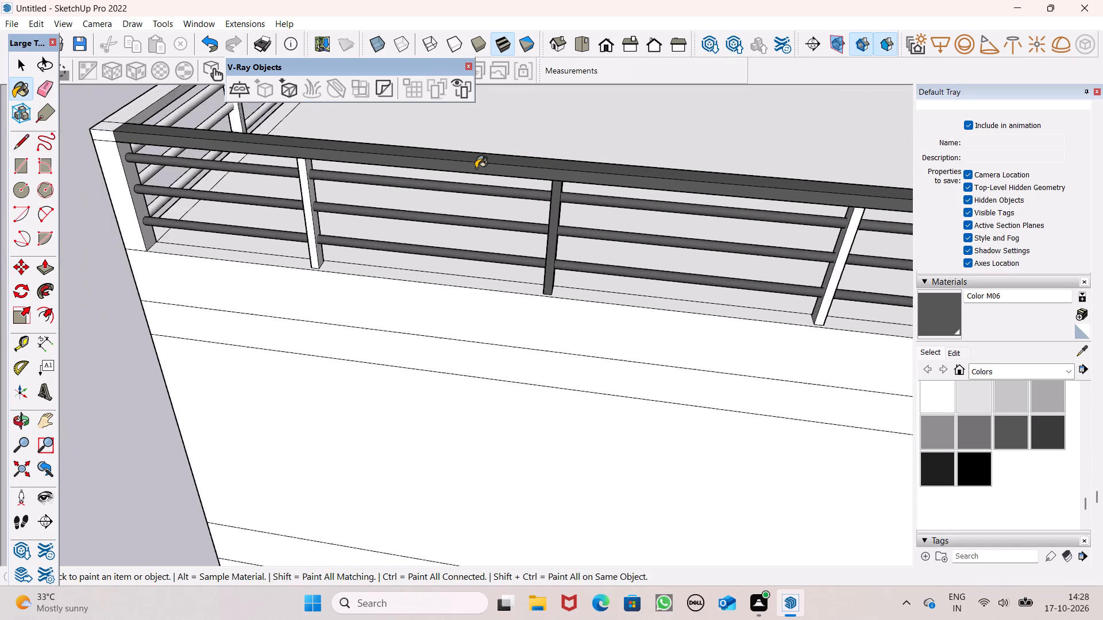
scroll(476, 168, "down", 3)
scroll(751, 229, "up", 4)
left_click(727, 230)
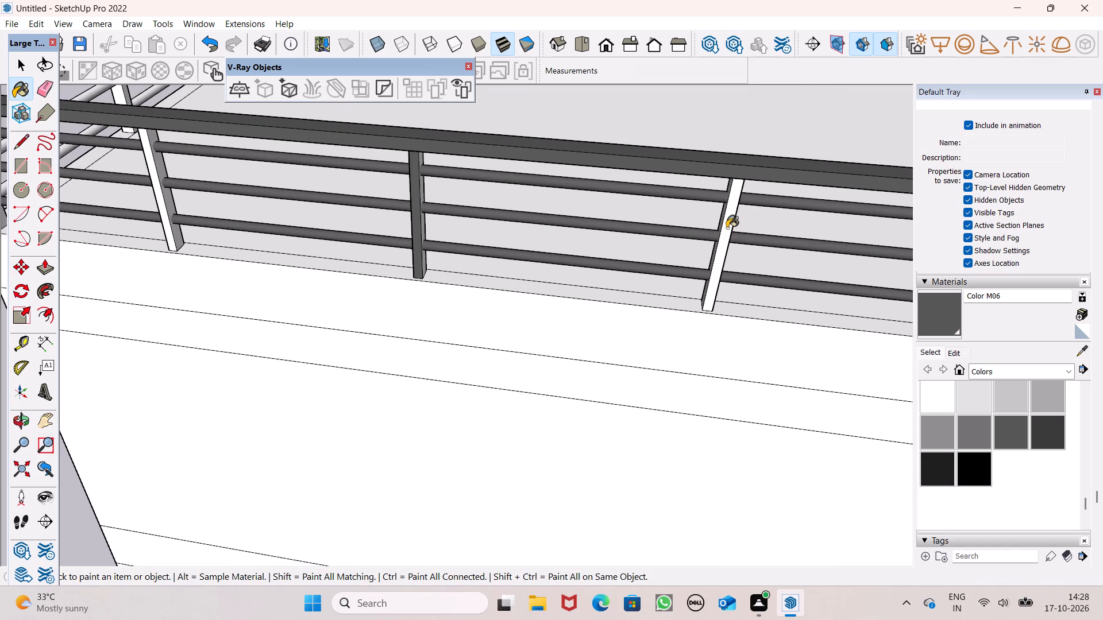
Paint the exposed side faces of the long side's intermediate posts and the still-white outer face of one post with Color M06.
scroll(649, 187, "down", 4)
middle_click_drag(680, 203, 405, 181)
scroll(523, 280, "up", 5)
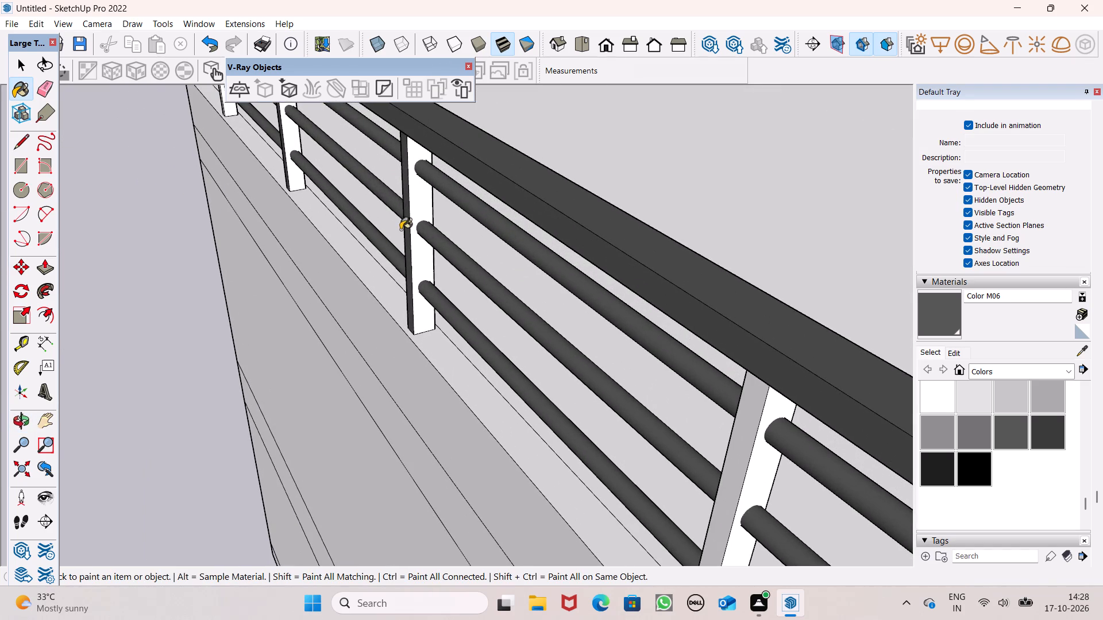
left_click(414, 212)
scroll(415, 212, "down", 7)
scroll(572, 326, "up", 5)
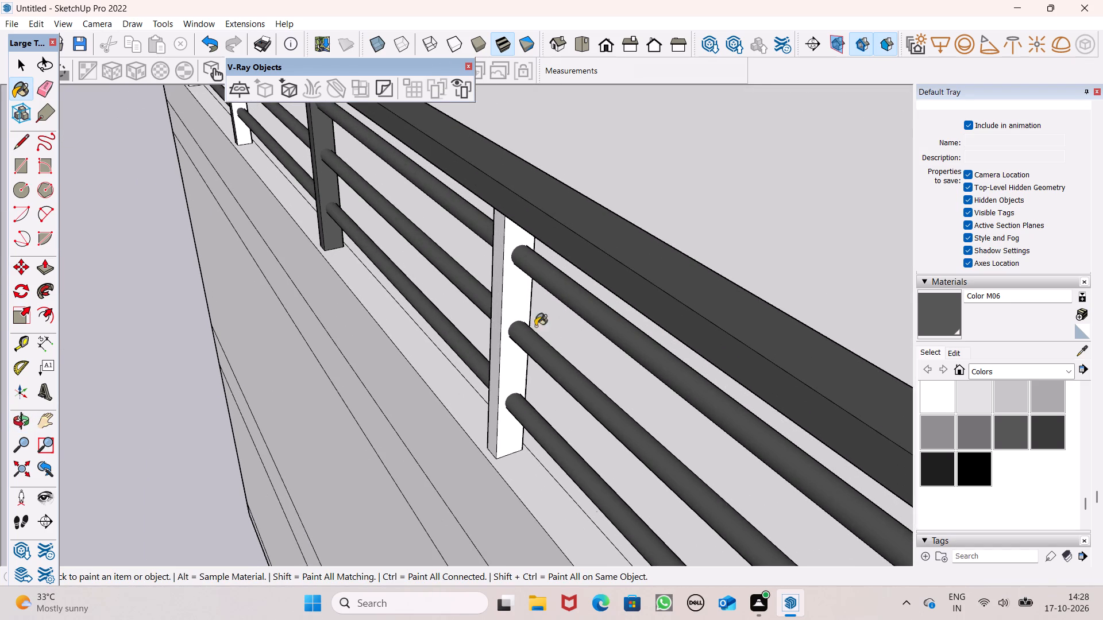
left_click(526, 316)
scroll(508, 312, "up", 1)
middle_click_drag(484, 306, 633, 263)
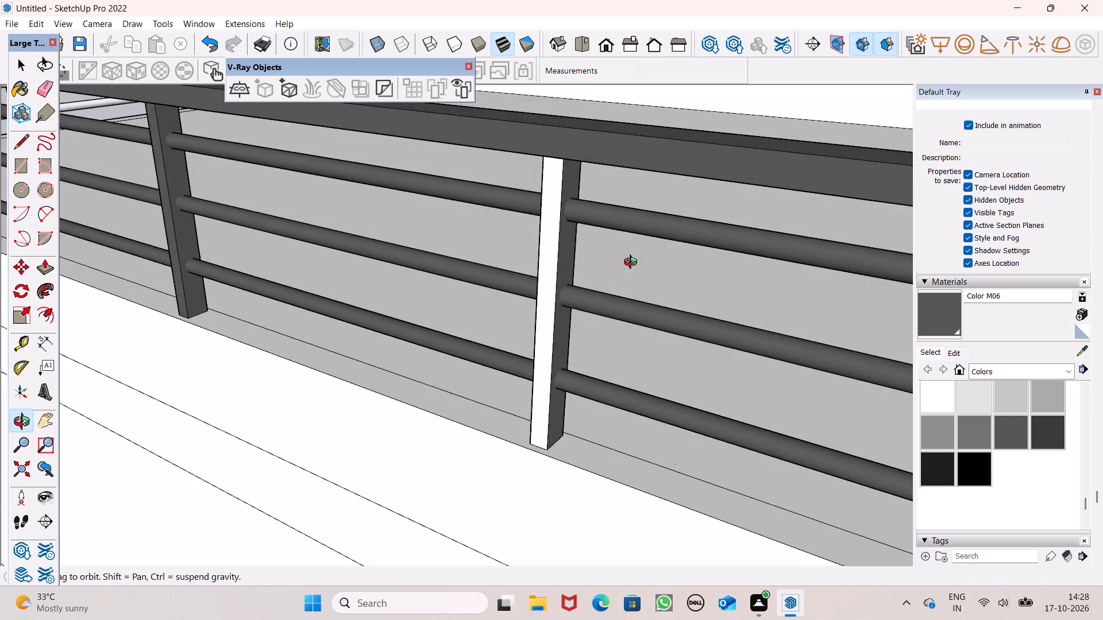
middle_click_drag(633, 263, 634, 263)
scroll(530, 289, "up", 3)
left_click(554, 280)
middle_click_drag(518, 325, 725, 312)
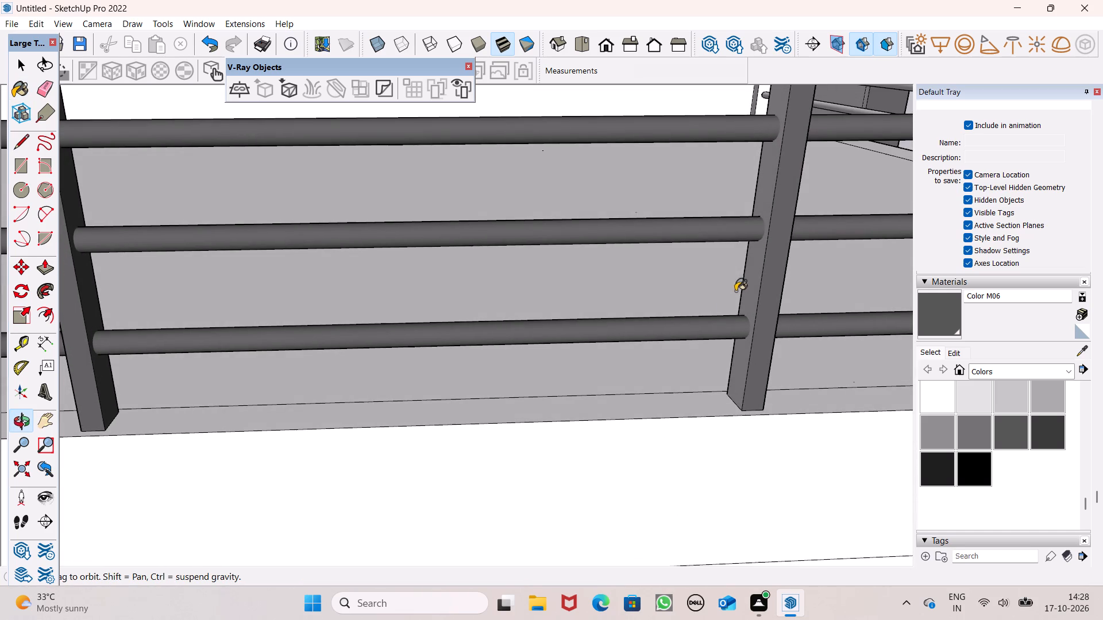
left_click(746, 282)
Paint the white side face of the next intermediate post on the long side with Color M06, undoing any stray fill.
scroll(761, 252, "down", 10)
middle_click_drag(429, 246, 552, 272)
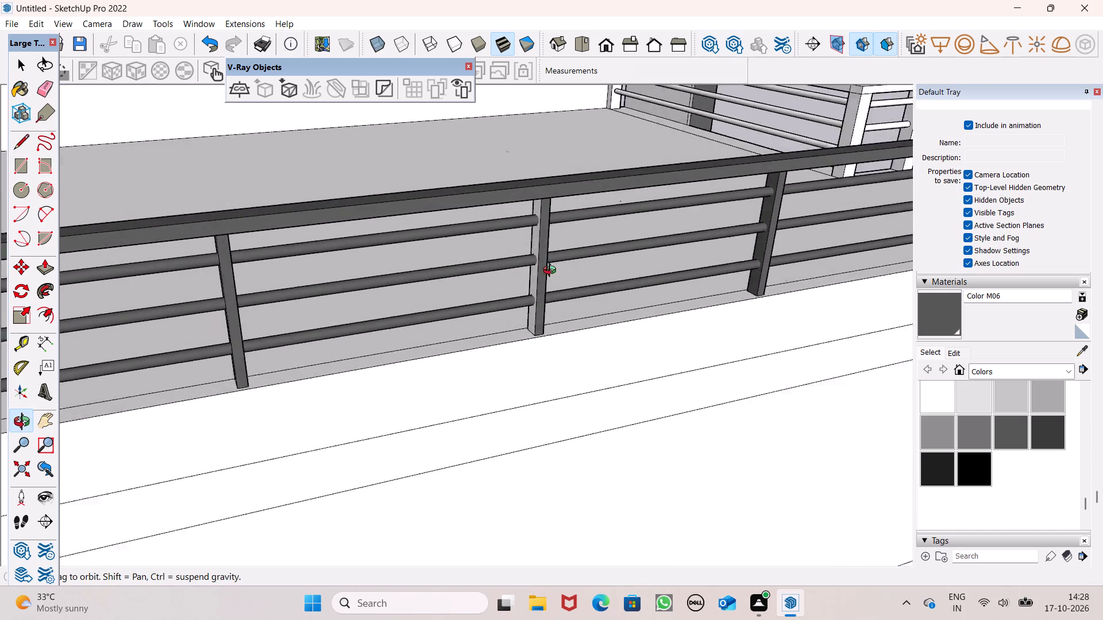
middle_click_drag(552, 272, 620, 266)
scroll(566, 265, "up", 4)
left_click(577, 268)
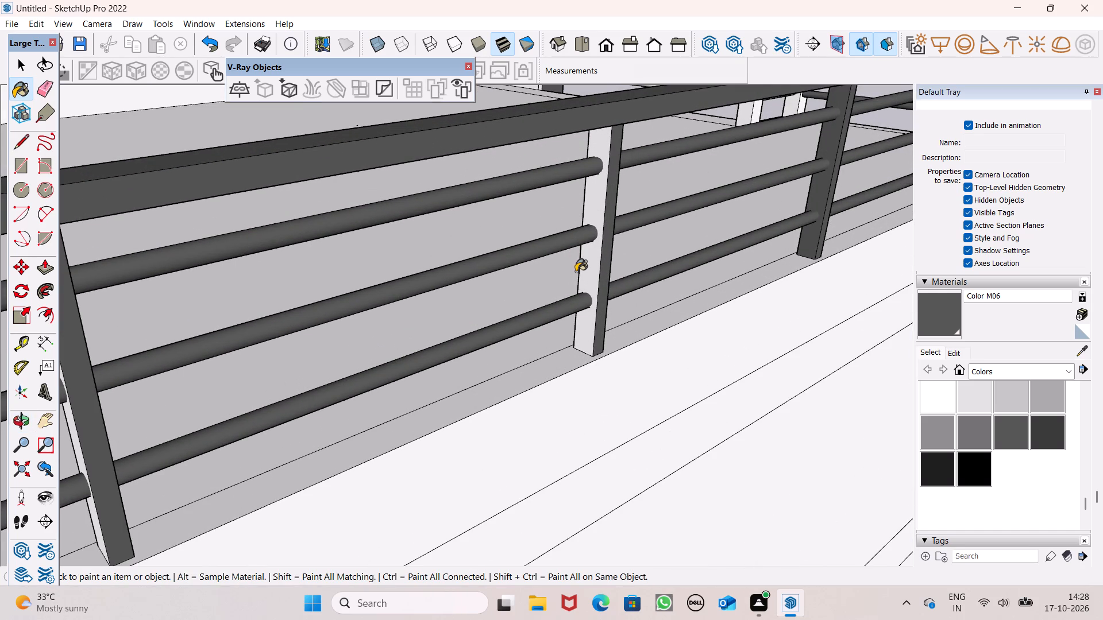
key("ctrl+z")
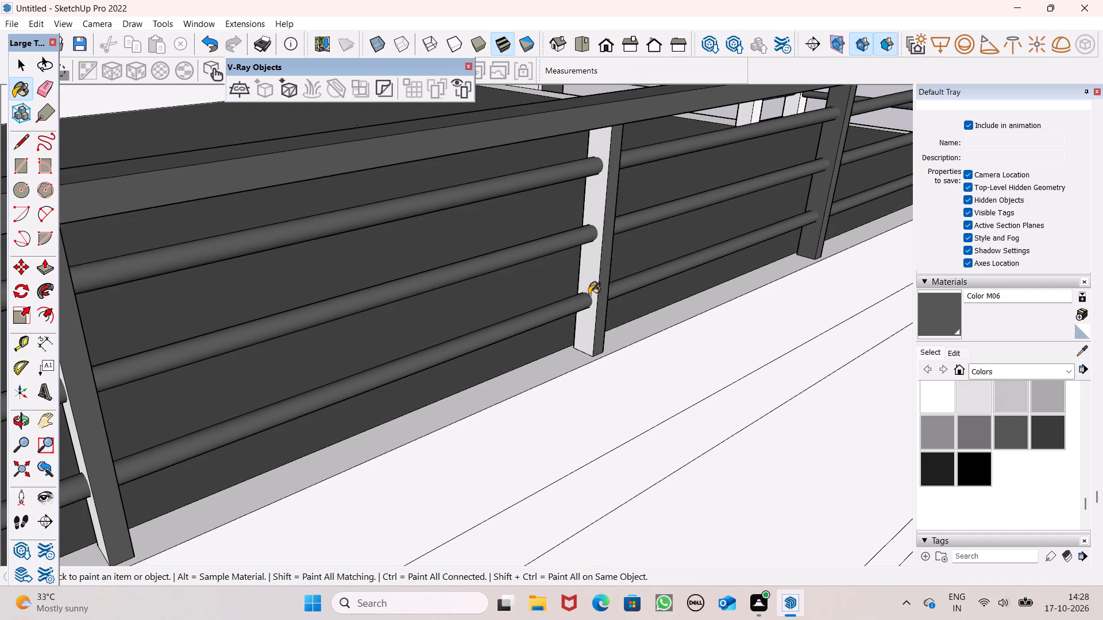
left_click(585, 285)
Paint the outer face and one side face of the white intermediate post nearest the front corner with Color M06.
scroll(587, 279, "down", 5)
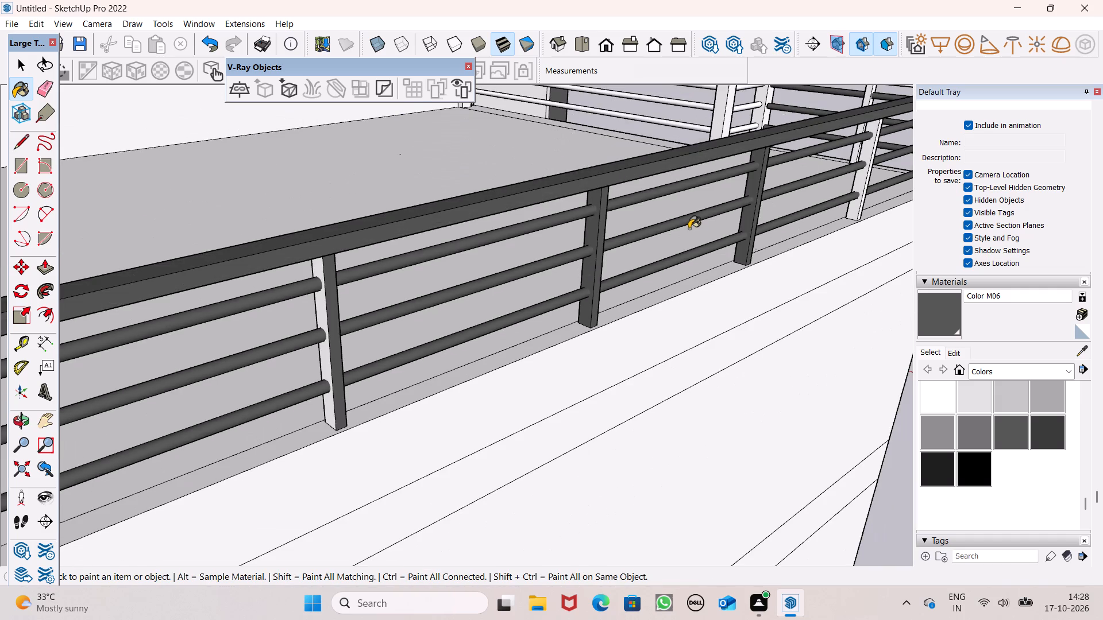
scroll(689, 228, "down", 3)
scroll(776, 207, "up", 6)
scroll(732, 219, "down", 4)
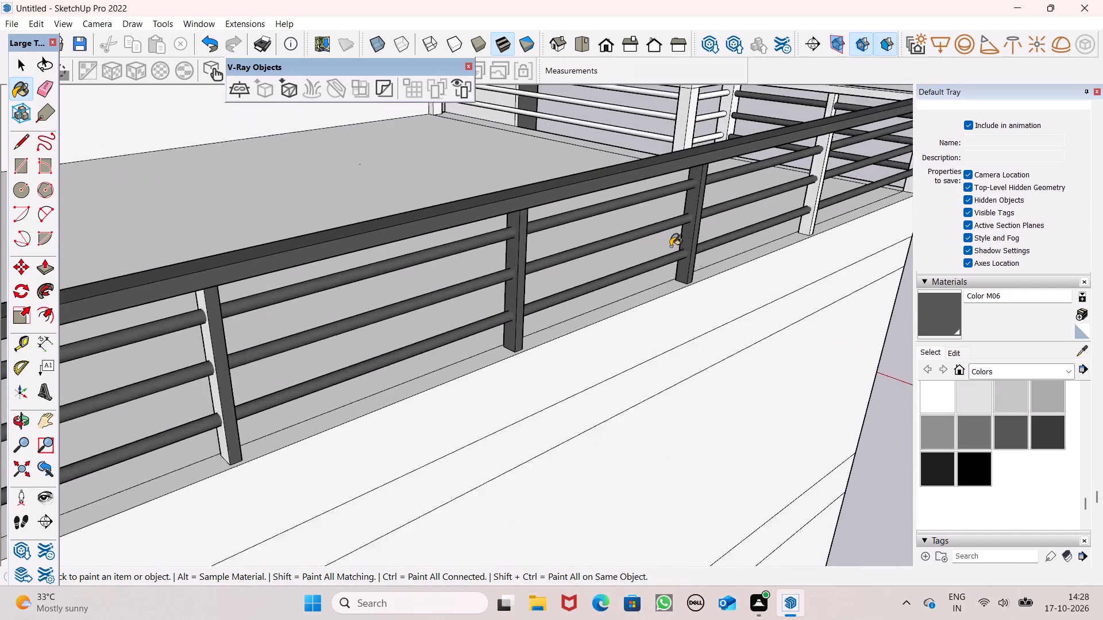
scroll(670, 246, "down", 3)
scroll(803, 203, "up", 8)
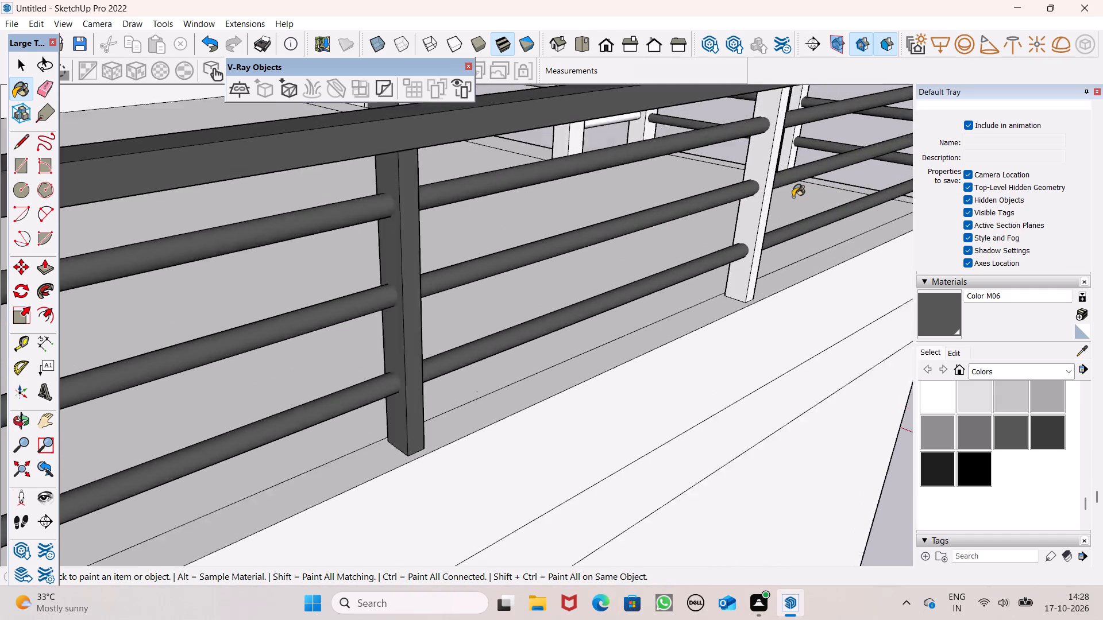
scroll(793, 197, "up", 3)
left_click(744, 196)
left_click(747, 201)
Paint the remaining side face of the long side's intermediate post nearest the front corner with Color M06.
scroll(746, 195, "down", 3)
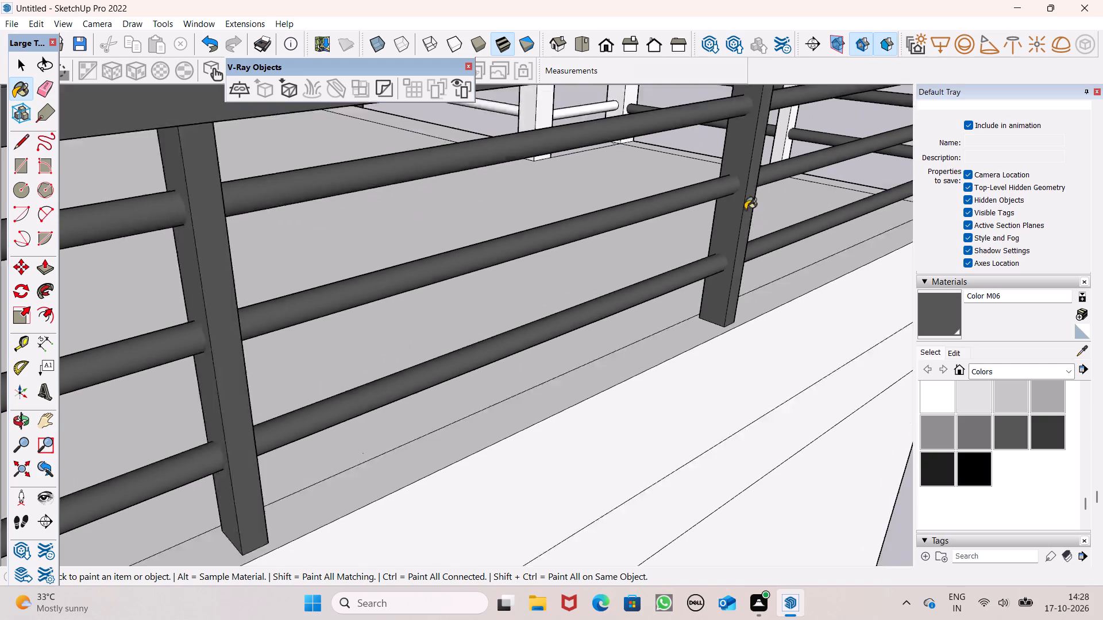
scroll(745, 210, "down", 10)
scroll(777, 237, "up", 1)
middle_click_drag(773, 241, 465, 236)
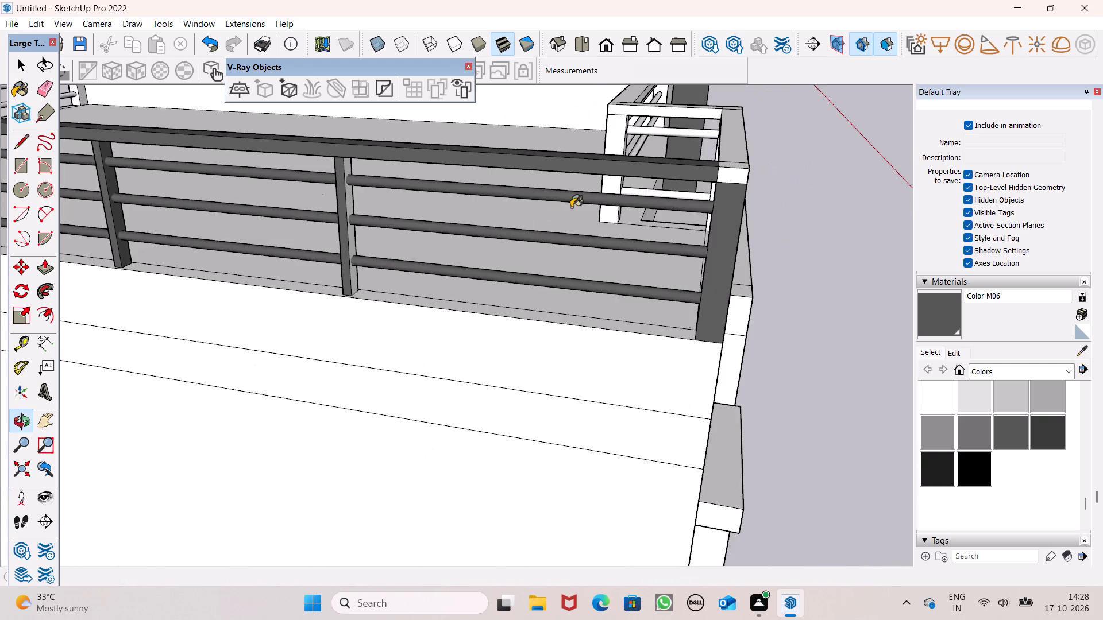
scroll(571, 207, "down", 4)
scroll(396, 240, "up", 7)
middle_click_drag(493, 235, 381, 257)
scroll(380, 247, "up", 5)
left_click(414, 229)
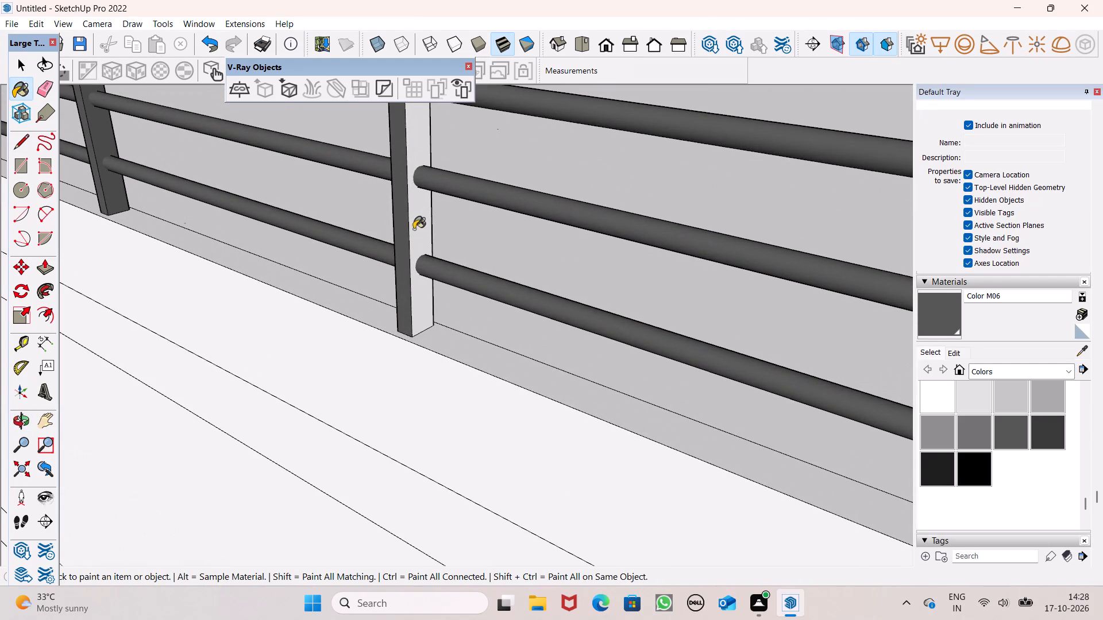
Paint the front face and both side faces of the short front section's middle post with Color M06.
scroll(491, 195, "down", 17)
middle_click_drag(559, 223, 323, 248)
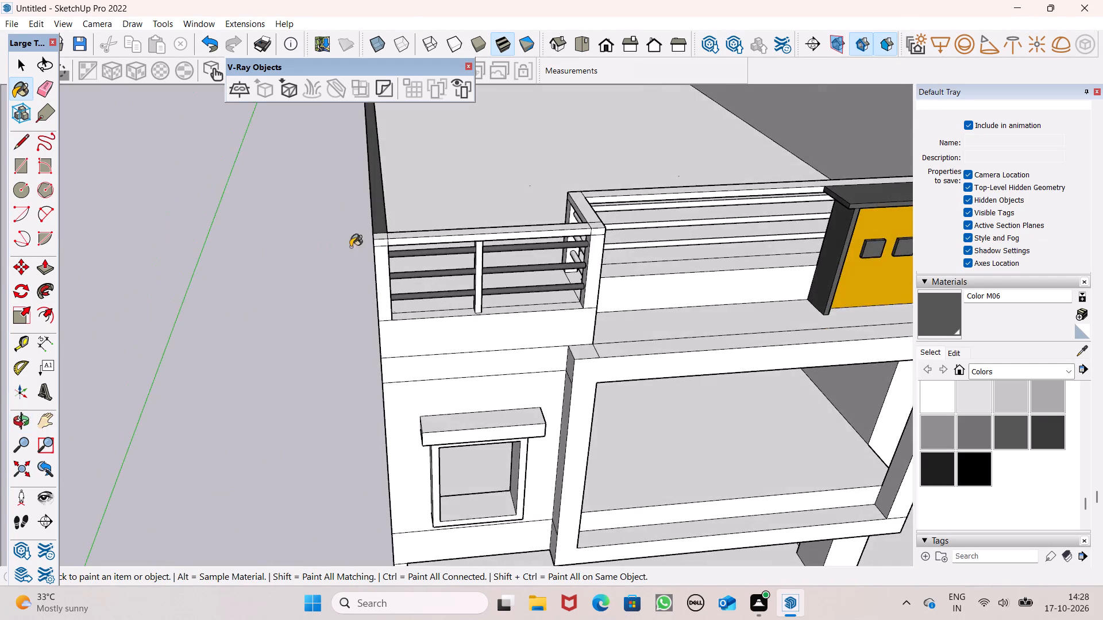
scroll(396, 254, "up", 11)
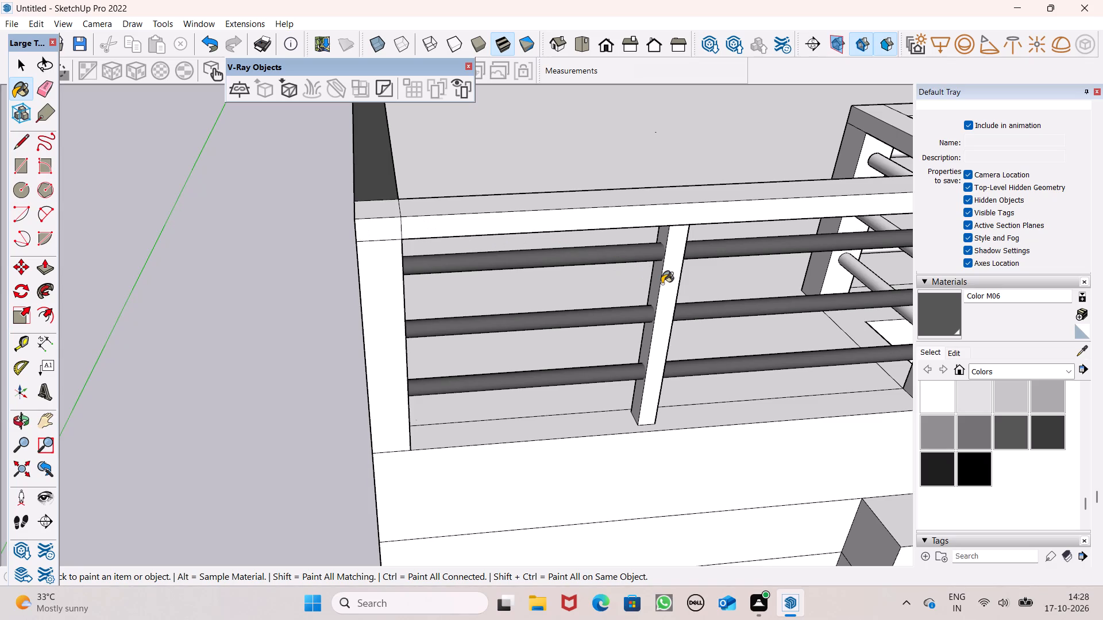
left_click(662, 284)
left_click(653, 284)
middle_click_drag(674, 276, 350, 225)
scroll(350, 225, "up", 1)
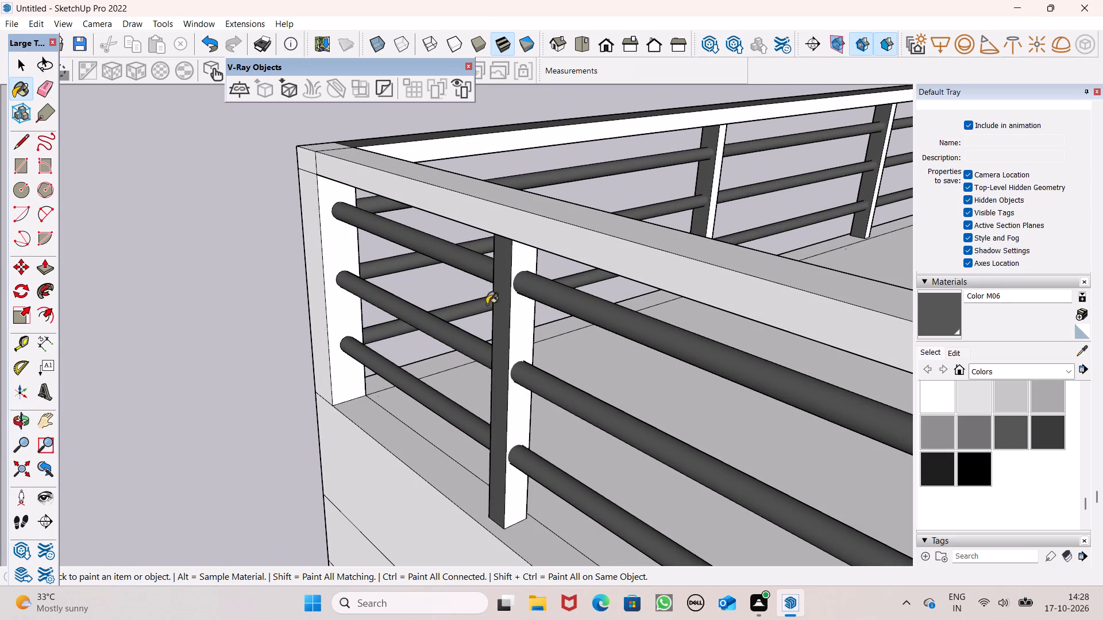
left_click_drag(516, 329, 516, 324)
Erase the seam lines between the top beam and the outer corner post of the short front section.
scroll(470, 215, "down", 5)
middle_click_drag(449, 242, 582, 270)
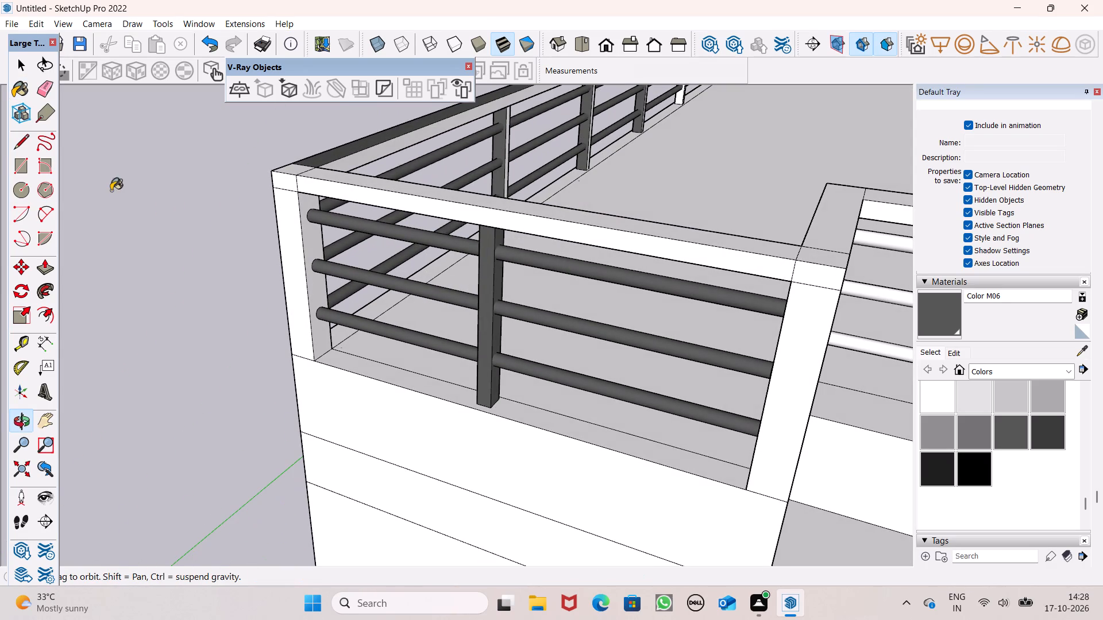
left_click(48, 104)
left_click(37, 91)
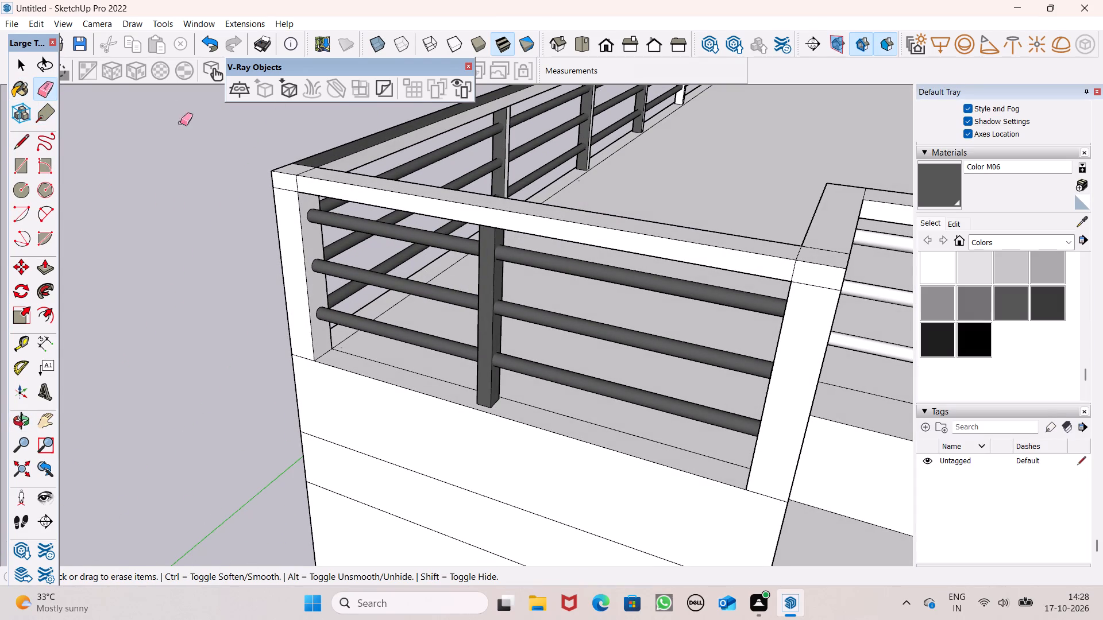
scroll(249, 141, "down", 5)
scroll(217, 168, "up", 7)
scroll(293, 190, "up", 1)
middle_click_drag(292, 207, 327, 249)
scroll(327, 177, "down", 7)
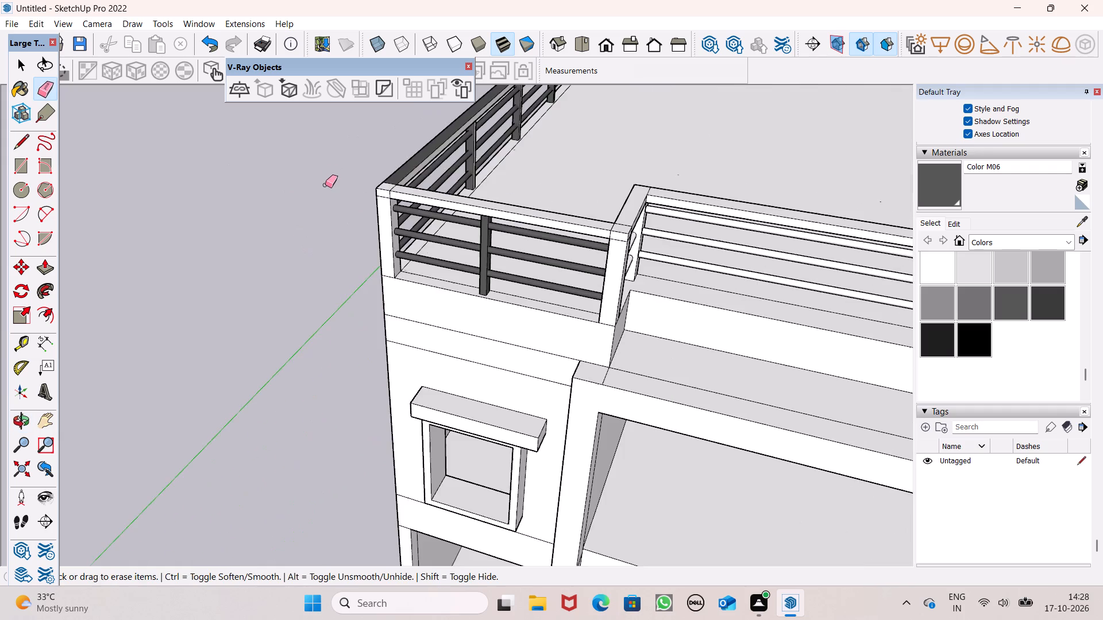
middle_click_drag(328, 188, 409, 290)
scroll(405, 270, "up", 6)
scroll(368, 224, "up", 6)
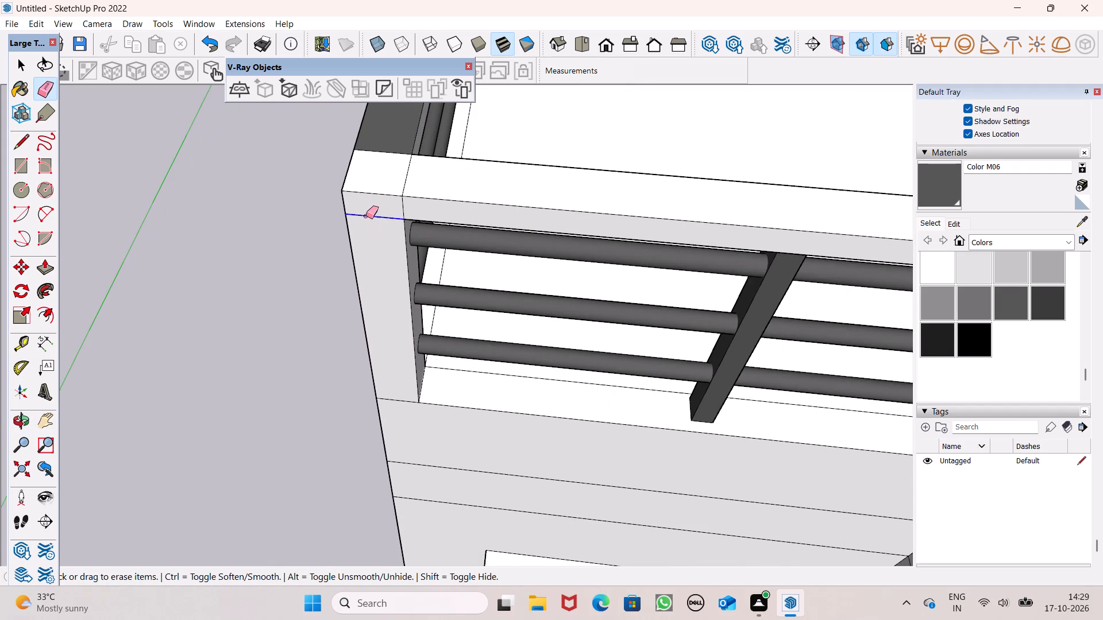
left_click(366, 216)
left_click(402, 180)
scroll(394, 216, "up", 5)
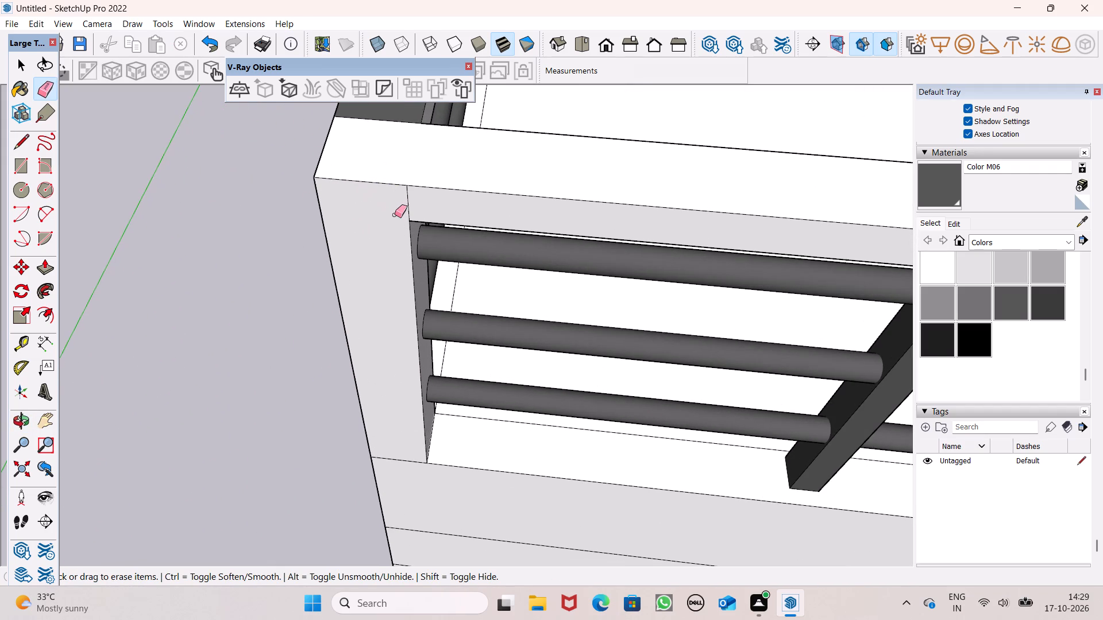
left_click(406, 207)
left_click_drag(412, 204, 394, 202)
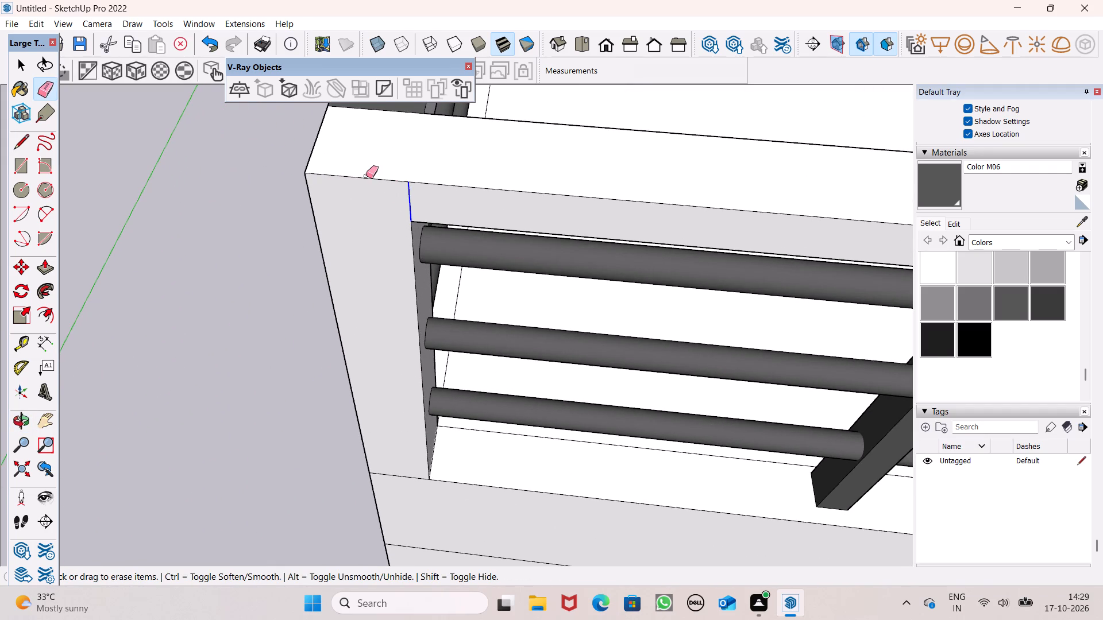
Erase the seam lines between the top beam and the short front section's other corner post, beside the recess.
scroll(365, 174, "down", 12)
scroll(300, 201, "down", 2)
scroll(638, 216, "up", 5)
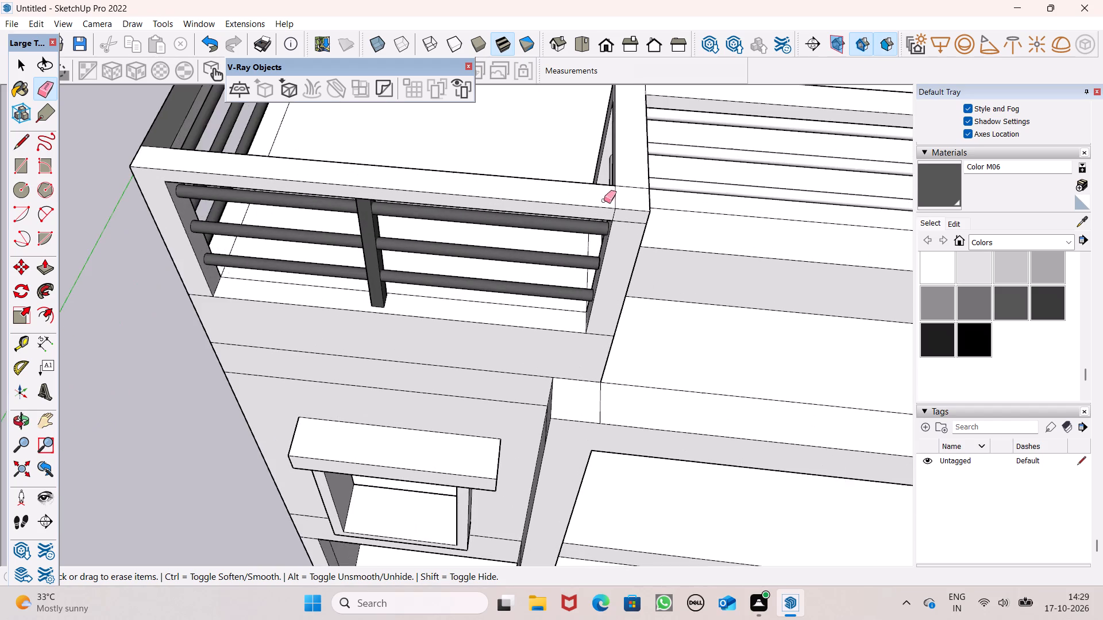
scroll(604, 200, "up", 6)
left_click_drag(616, 201, 622, 204)
left_click(624, 205)
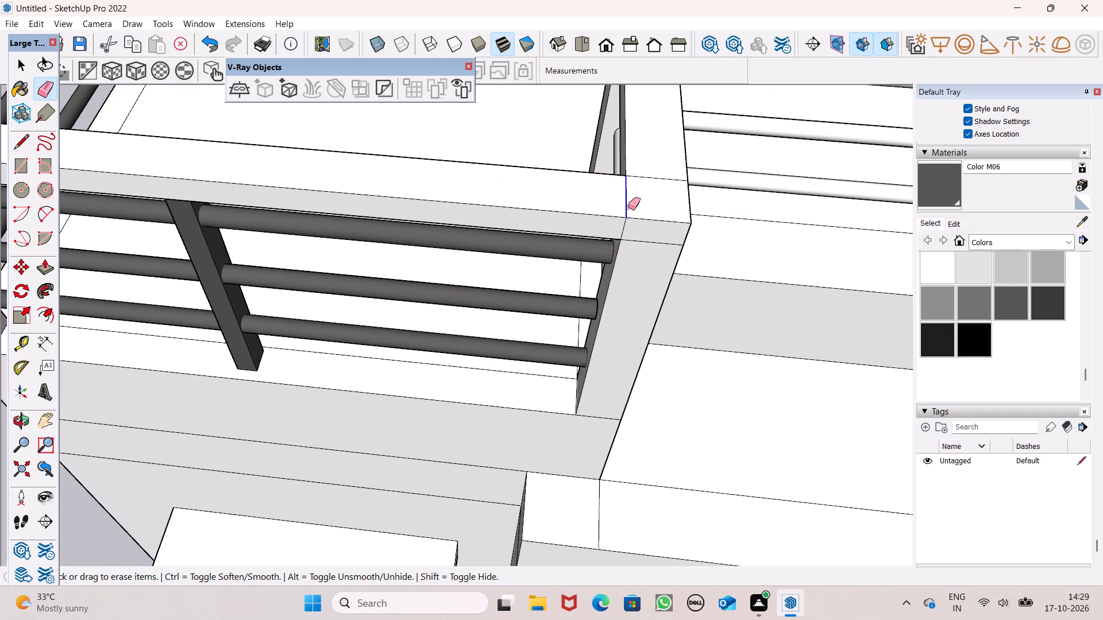
left_click_drag(627, 230, 615, 228)
left_click_drag(632, 231, 637, 245)
scroll(629, 208, "down", 7)
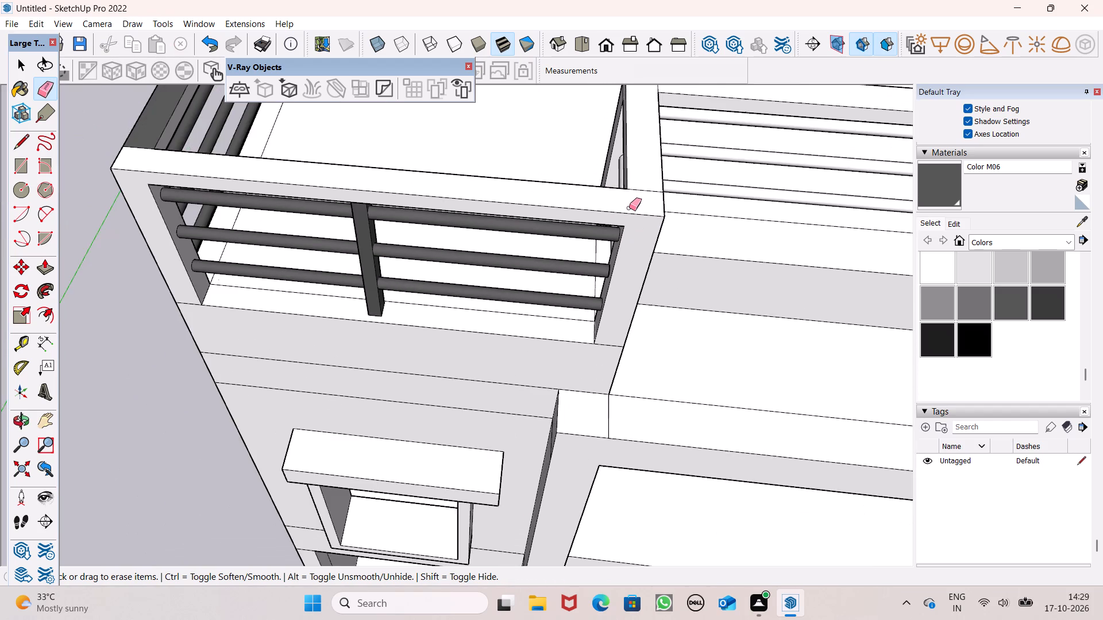
middle_click_drag(623, 208, 472, 303)
left_click_drag(637, 328, 643, 320)
Erase the vertical seam between the top beam and the corner post on the outer face of the recess's return side.
scroll(569, 196, "down", 5)
middle_click_drag(595, 231, 269, 0)
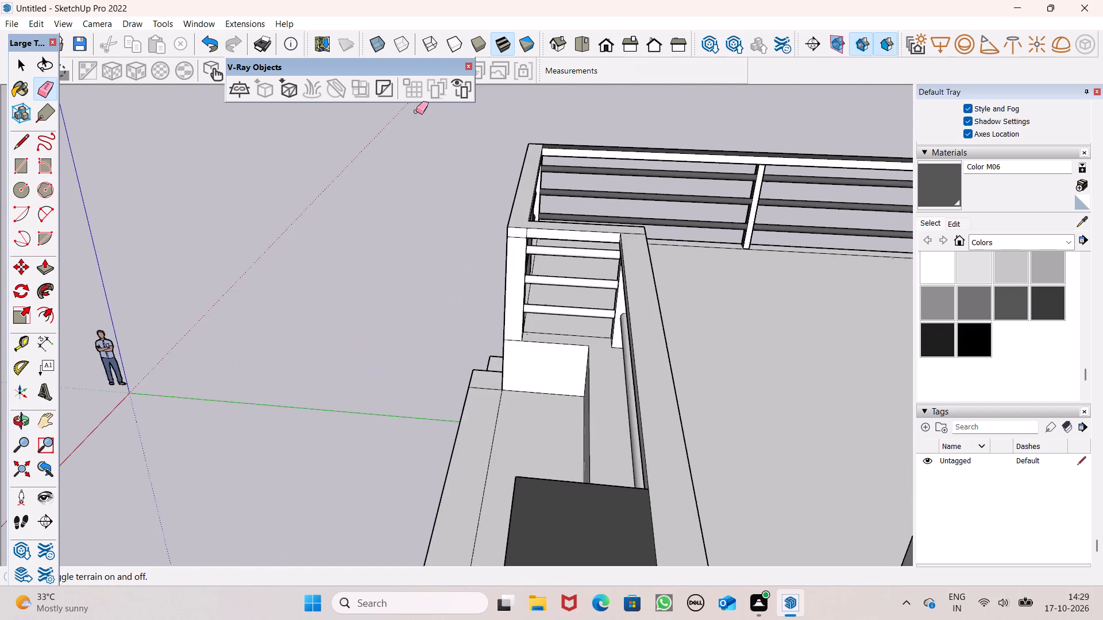
scroll(420, 137, "up", 1)
scroll(576, 274, "up", 7)
scroll(533, 238, "up", 5)
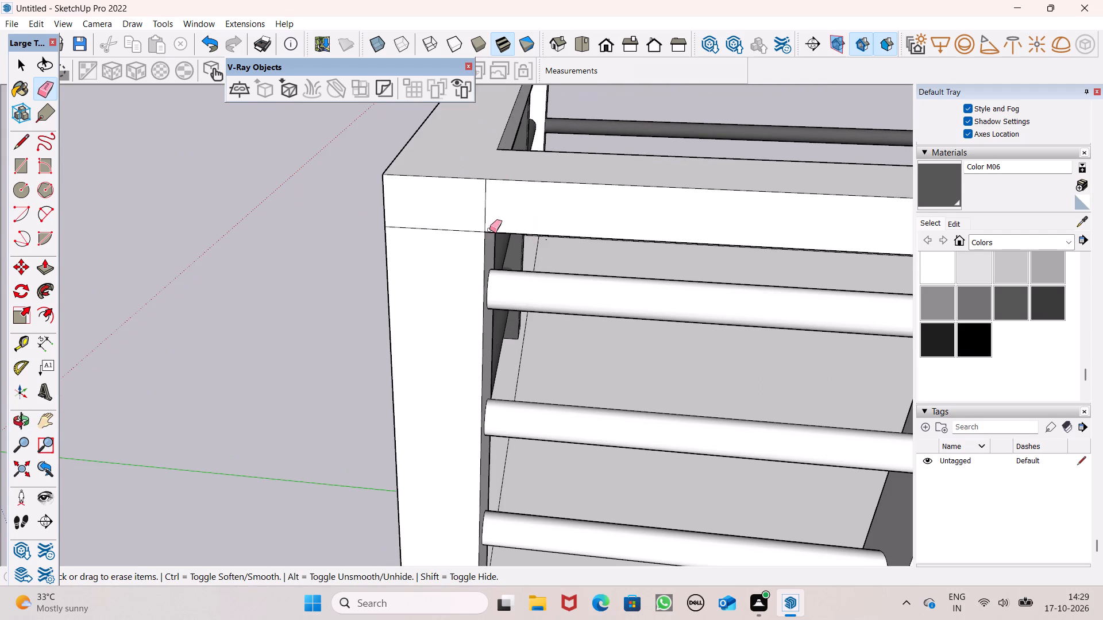
left_click_drag(453, 215, 461, 215)
left_click(464, 208)
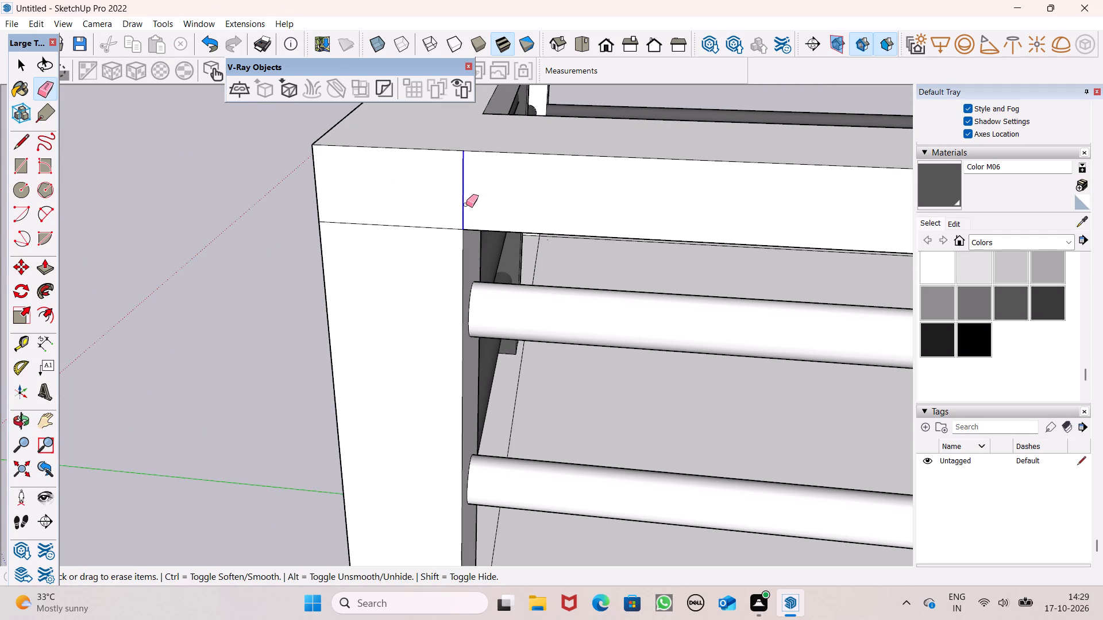
In top view, erase the seam line across the top beam at the recess's inner corner.
scroll(466, 204, "down", 6)
scroll(460, 146, "down", 16)
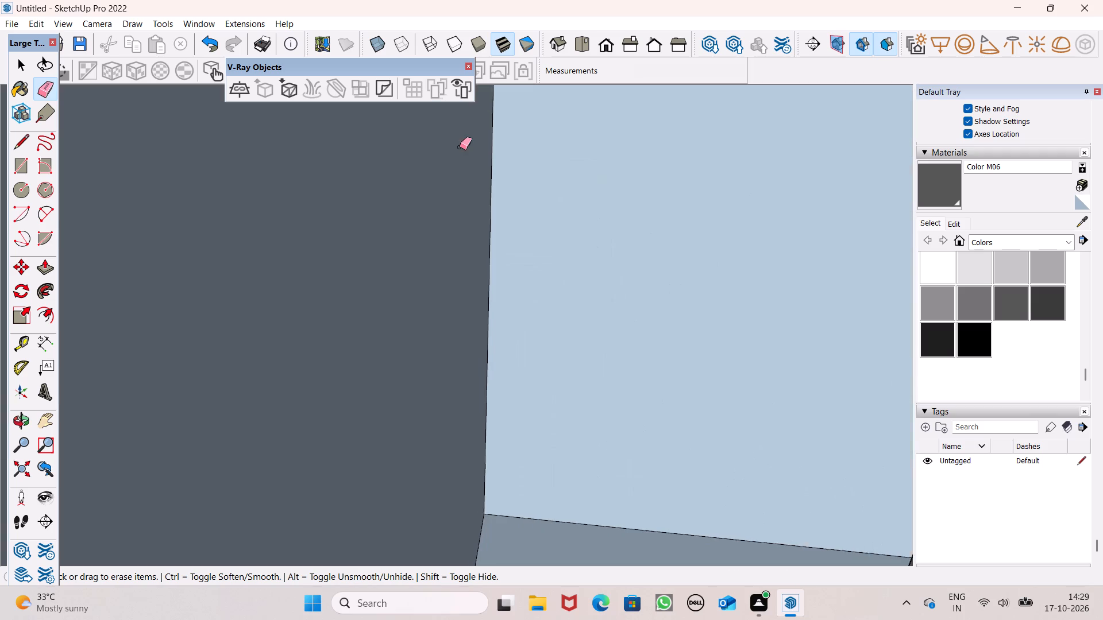
scroll(460, 147, "down", 1)
middle_click(452, 180)
left_click(586, 45)
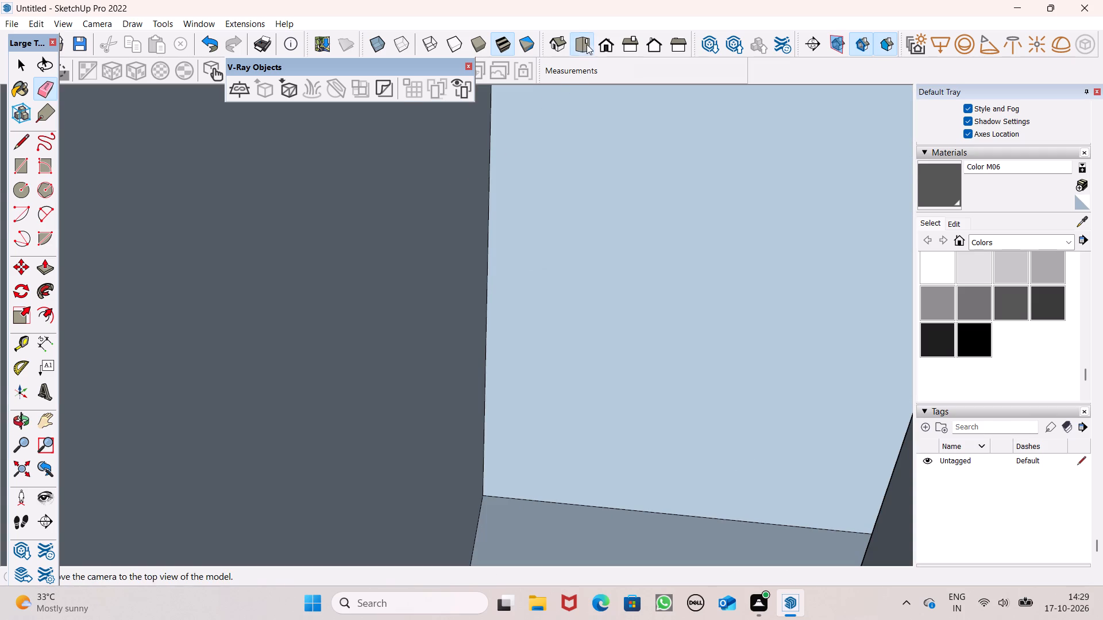
scroll(576, 221, "down", 7)
scroll(383, 244, "down", 6)
scroll(503, 187, "up", 6)
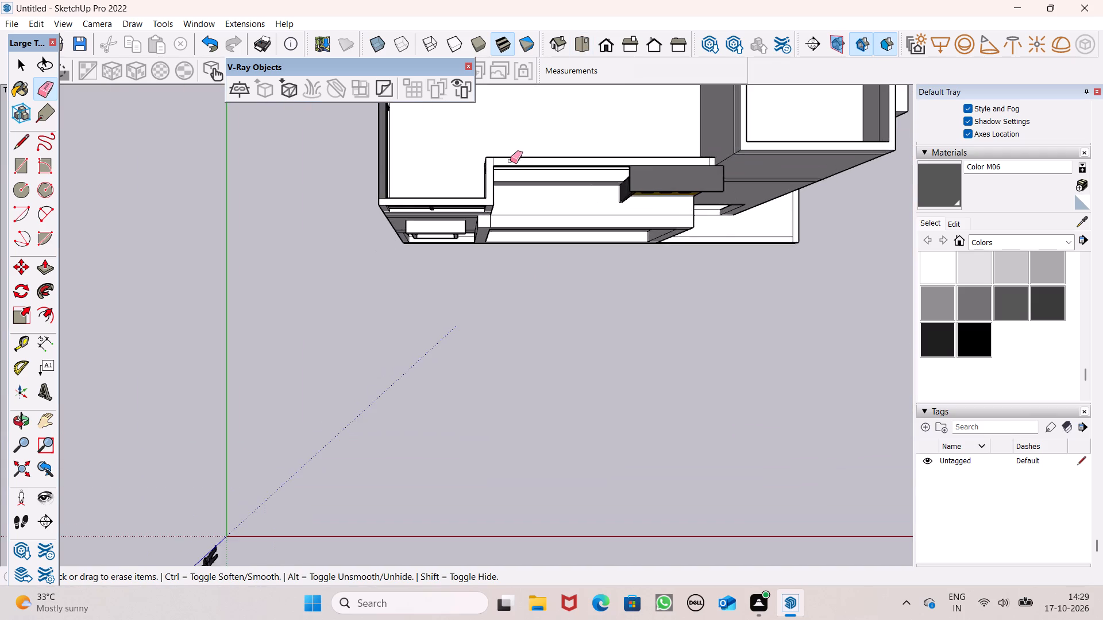
scroll(510, 160, "up", 13)
left_click_drag(478, 166, 483, 165)
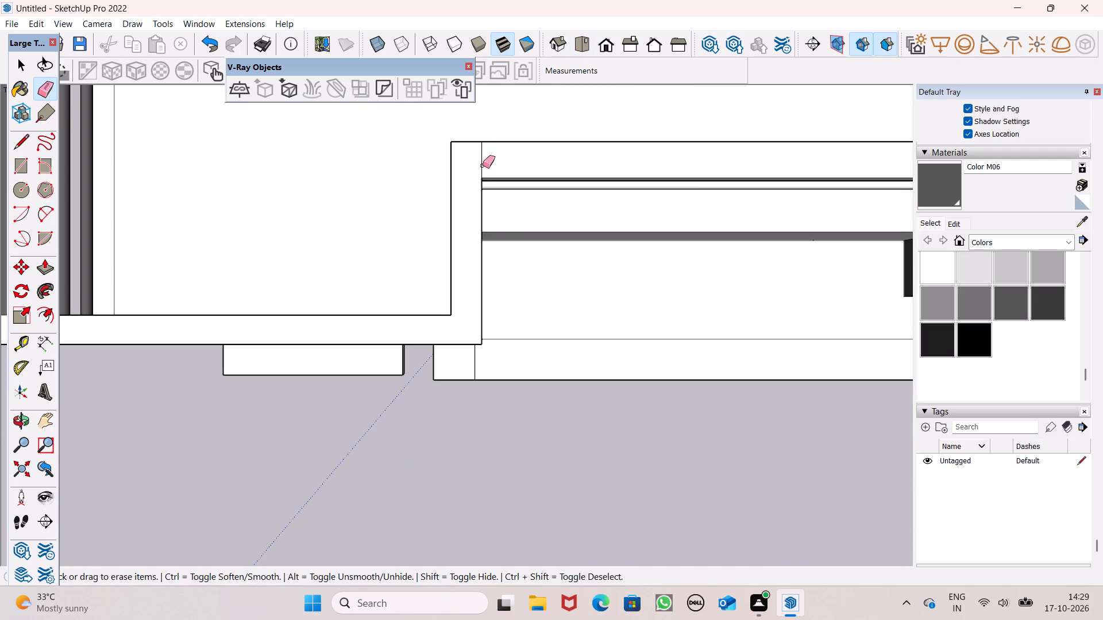
left_click_drag(483, 165, 483, 162)
Paint the short front section's outer frame face, including its corner post beside the recess, with Color M06.
scroll(452, 161, "down", 5)
middle_click_drag(512, 204, 388, 61)
scroll(583, 214, "up", 1)
middle_click_drag(583, 209, 510, 110)
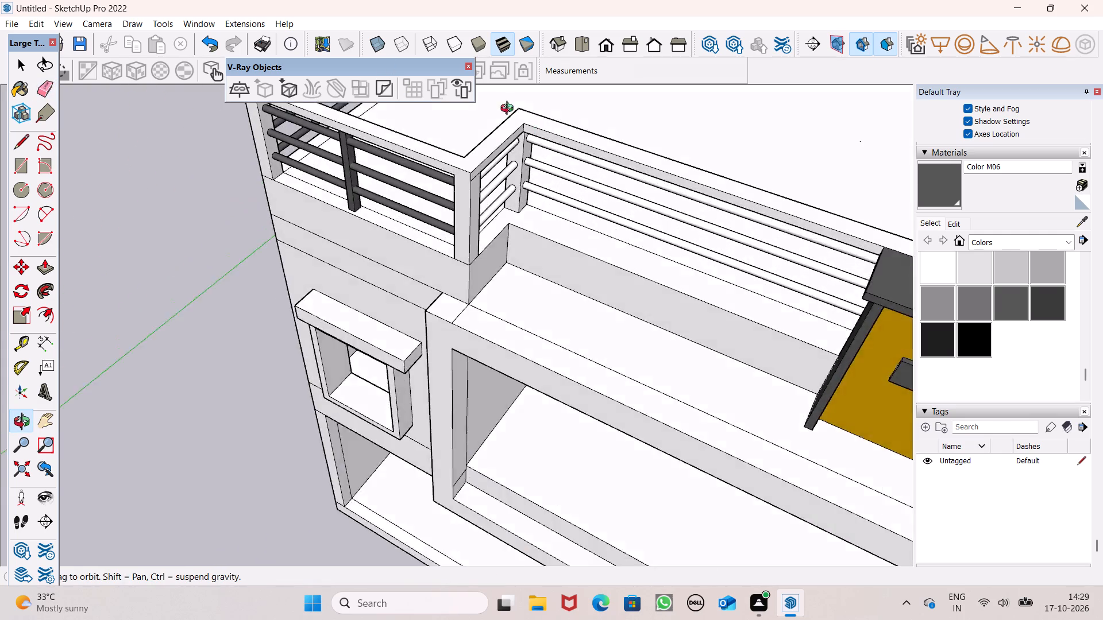
middle_click_drag(510, 110, 494, 75)
scroll(502, 93, "up", 1)
middle_click_drag(523, 200, 619, 140)
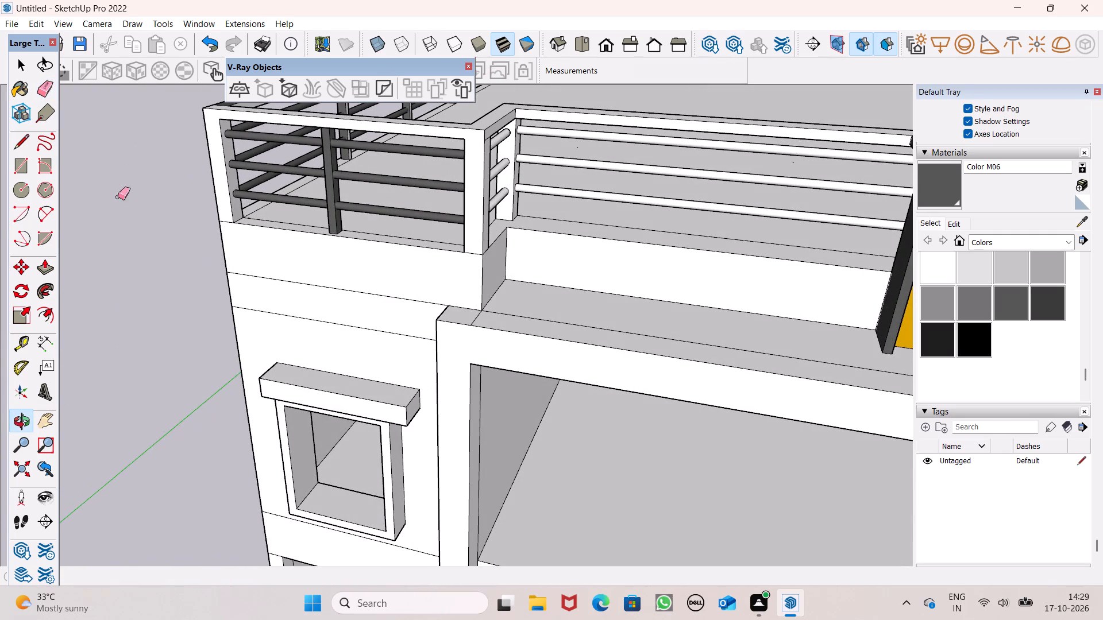
left_click(958, 189)
scroll(472, 219, "up", 5)
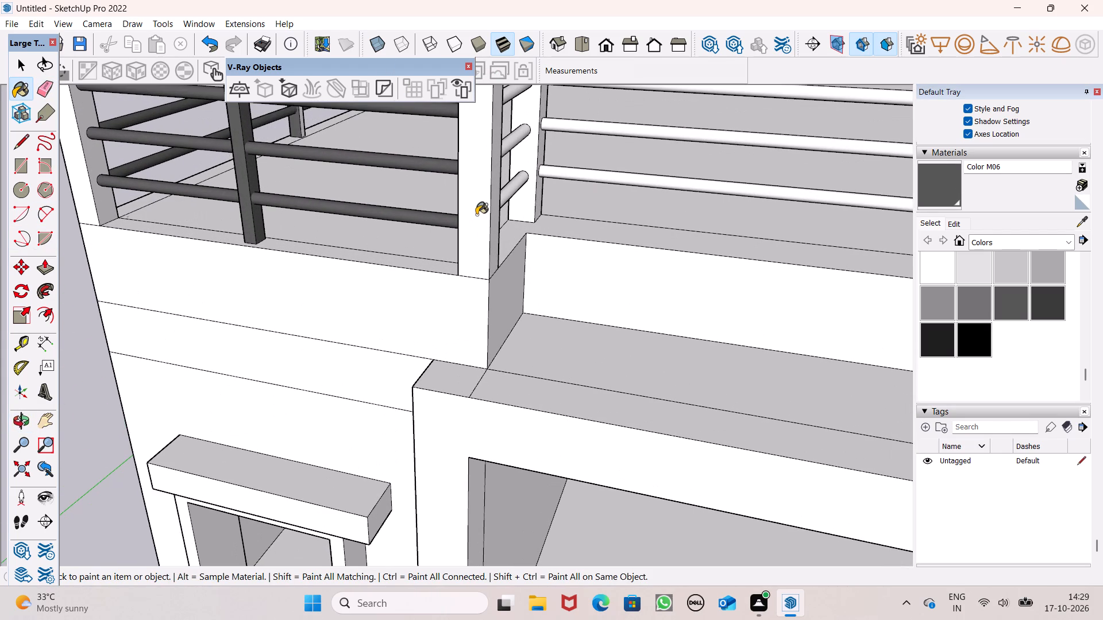
left_click(477, 215)
Paint the three horizontal rails on the recess's return side with Color M06.
middle_click_drag(496, 234, 129, 259)
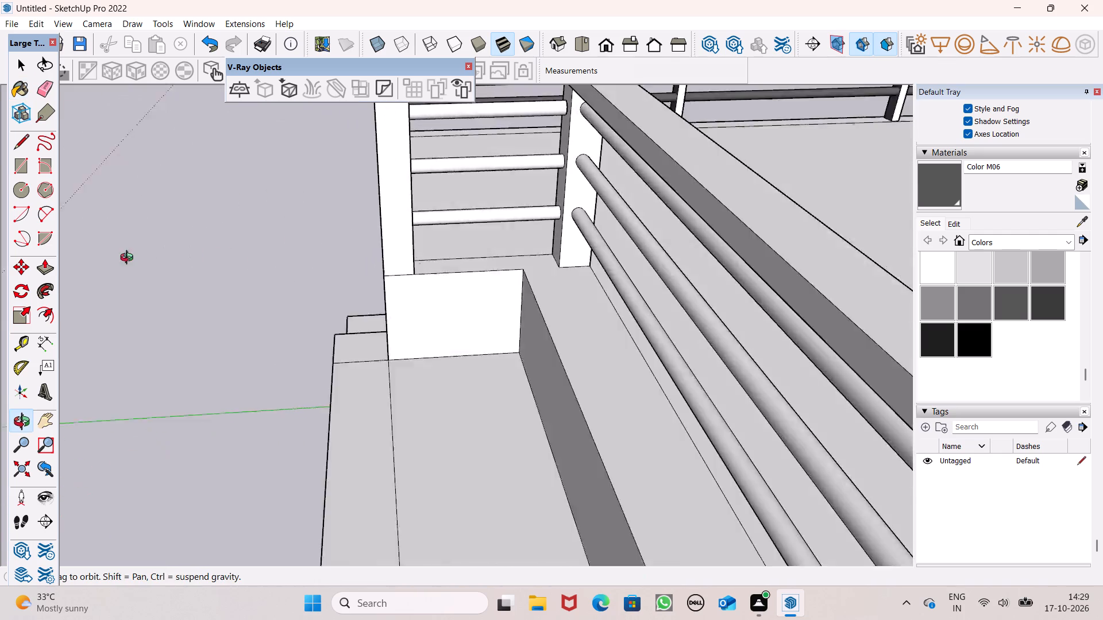
middle_click_drag(129, 259, 118, 259)
left_click(476, 118)
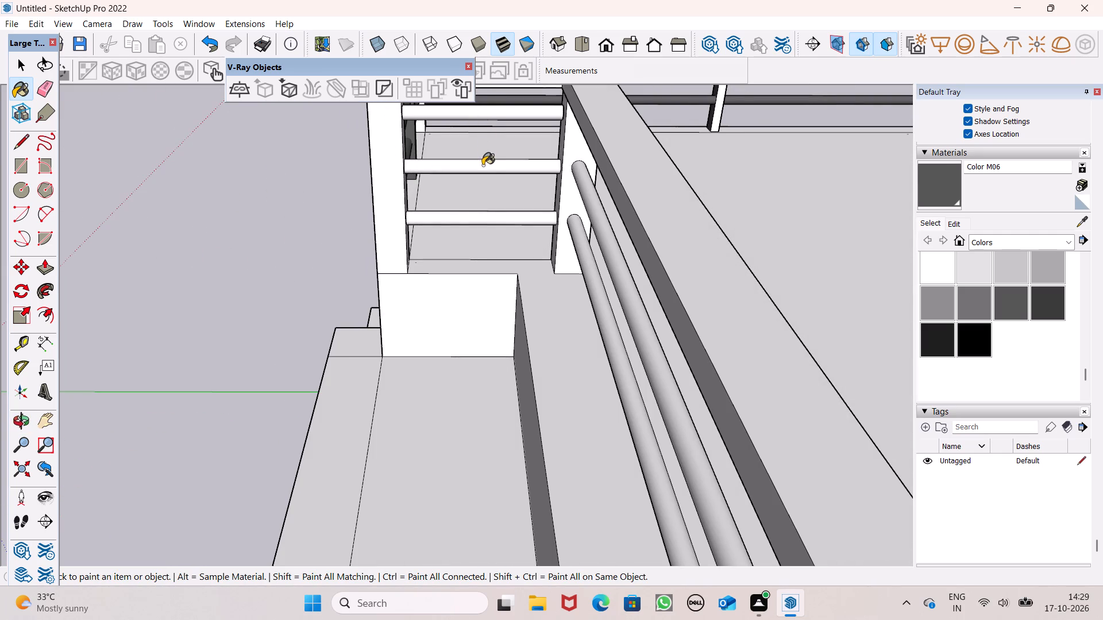
left_click(483, 165)
left_click(486, 216)
Erase the seam line between the top beam and the outer corner post on the return side's outer face.
scroll(307, 175, "down", 3)
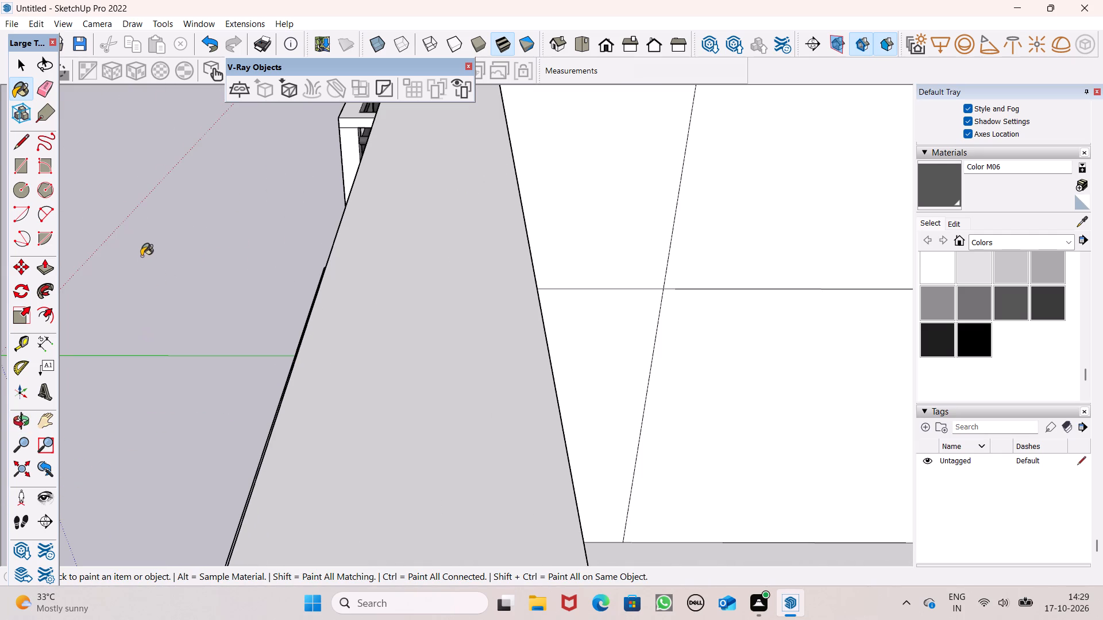
middle_click_drag(276, 211, 403, 188)
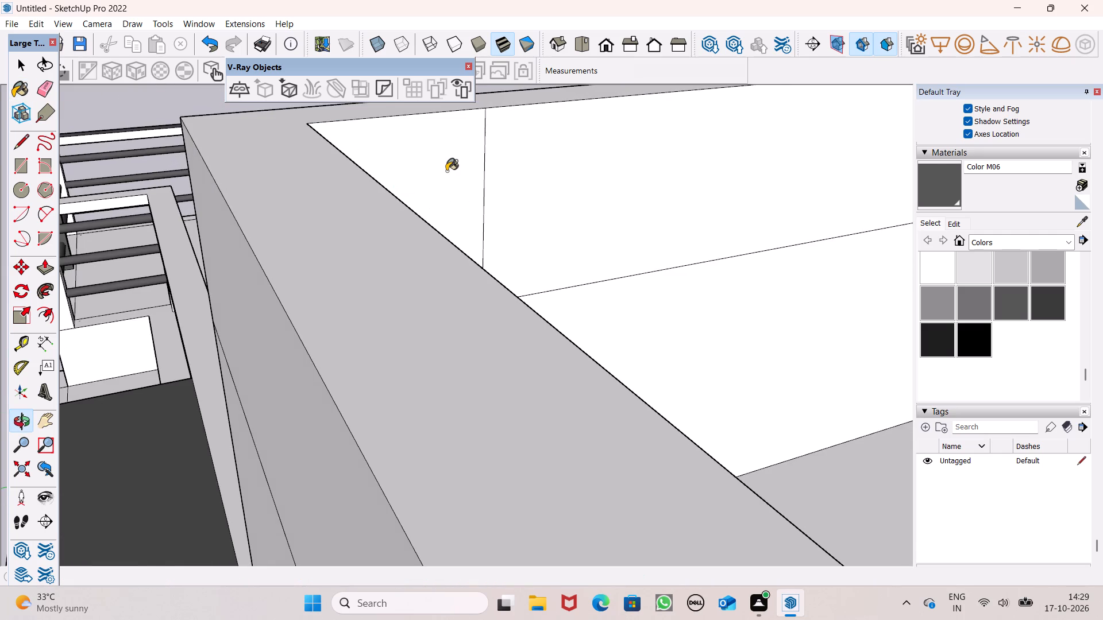
scroll(446, 171, "down", 6)
scroll(49, 224, "up", 2)
scroll(282, 194, "down", 6)
scroll(144, 214, "up", 3)
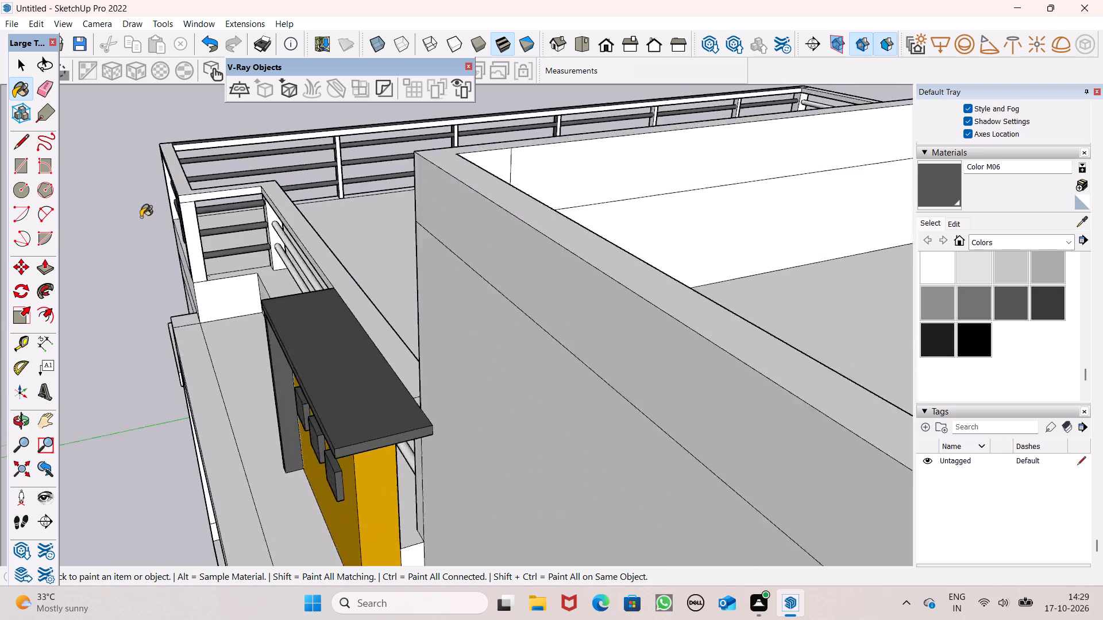
scroll(141, 217, "up", 8)
left_click(49, 95)
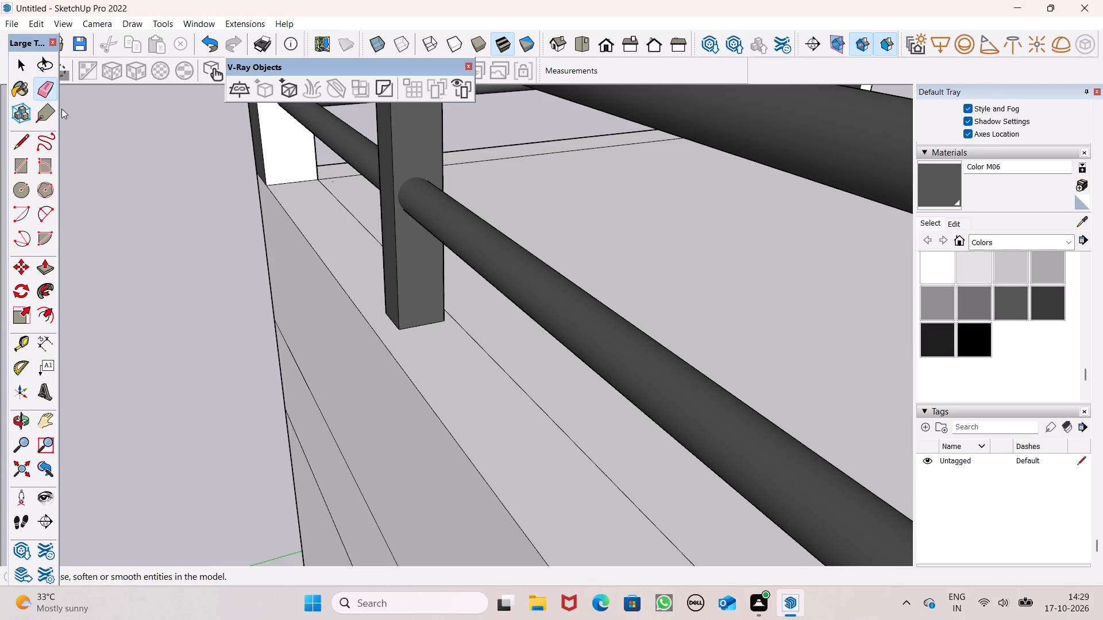
scroll(223, 165, "down", 5)
scroll(407, 176, "down", 4)
scroll(427, 225, "down", 4)
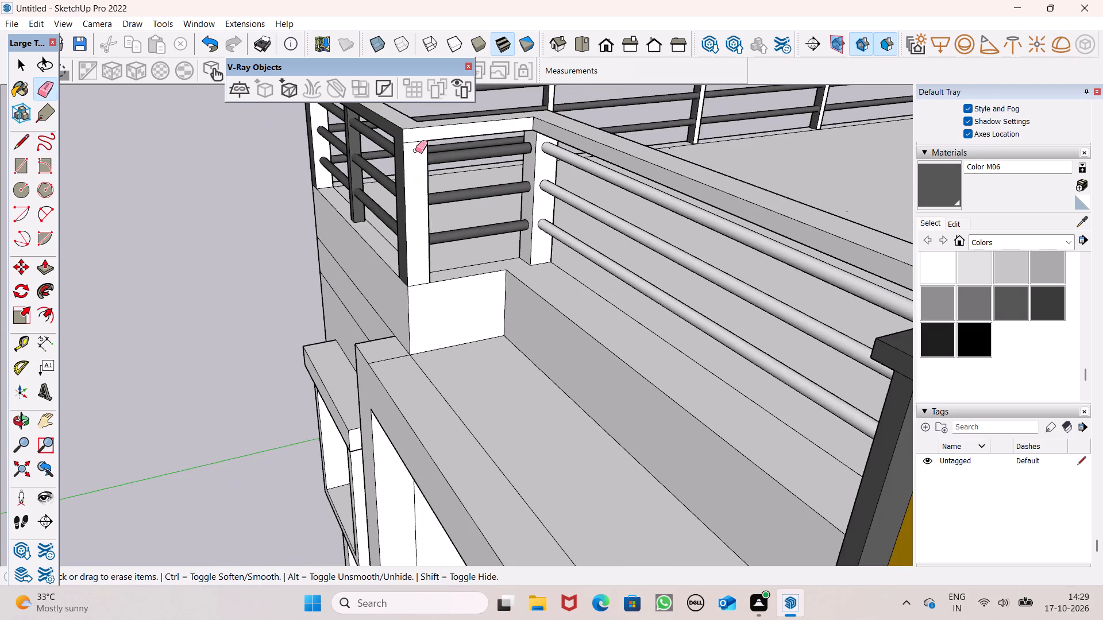
scroll(415, 140, "up", 6)
left_click_drag(415, 140, 419, 145)
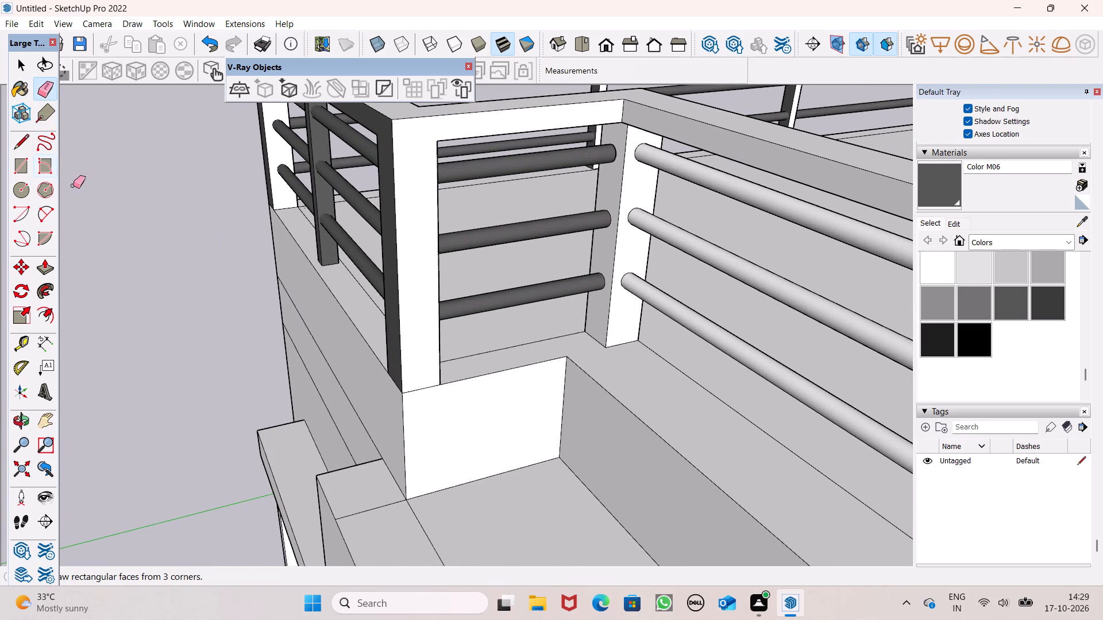
Paint the return side's outer frame face, the top beam's upper face and the recess's inner corner post with Color M06.
left_click(21, 92)
left_click(404, 206)
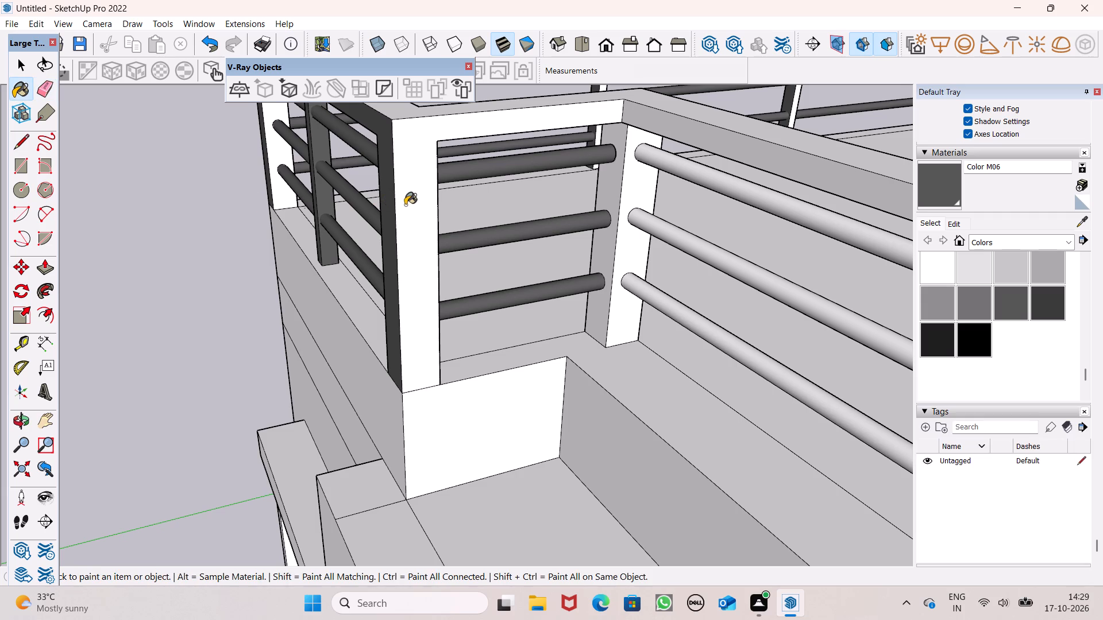
scroll(407, 208, "down", 5)
middle_click_drag(416, 231, 431, 277)
left_click(406, 185)
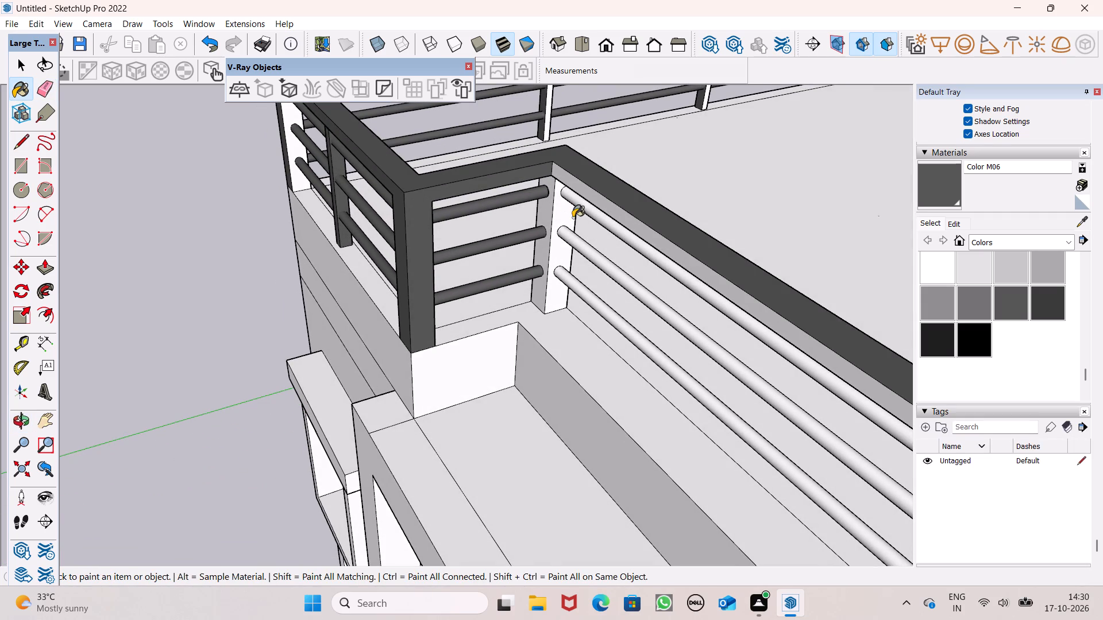
scroll(573, 218, "up", 6)
left_click_drag(558, 210, 551, 208)
left_click(532, 197)
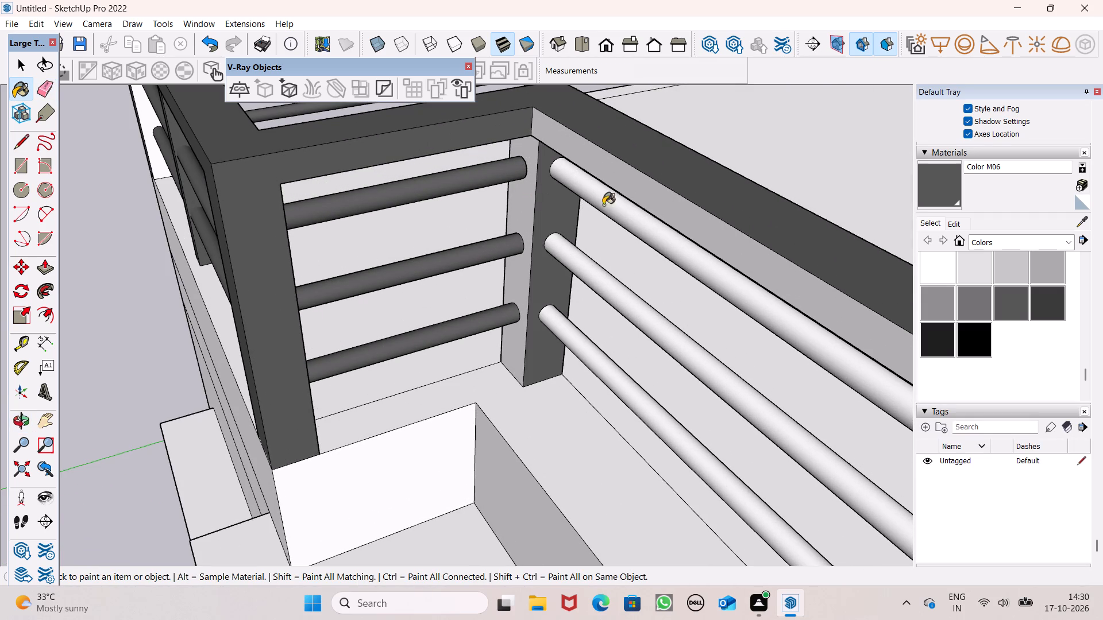
Paint the three long rails along the recess and the front face of the beam above them with Color M06.
left_click(610, 204)
left_click(575, 261)
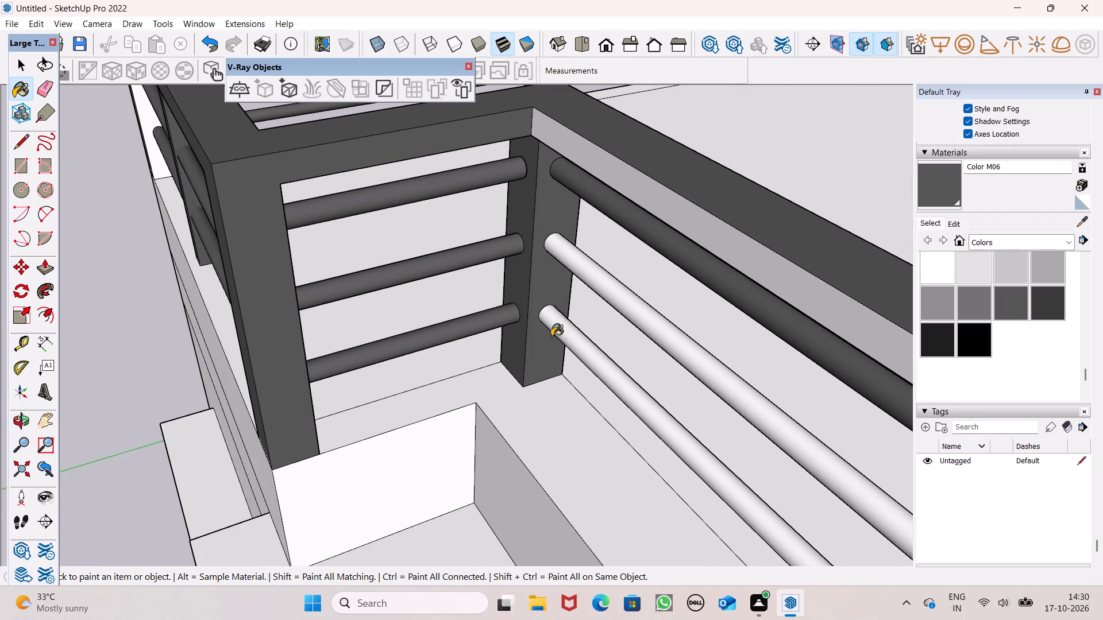
left_click(551, 337)
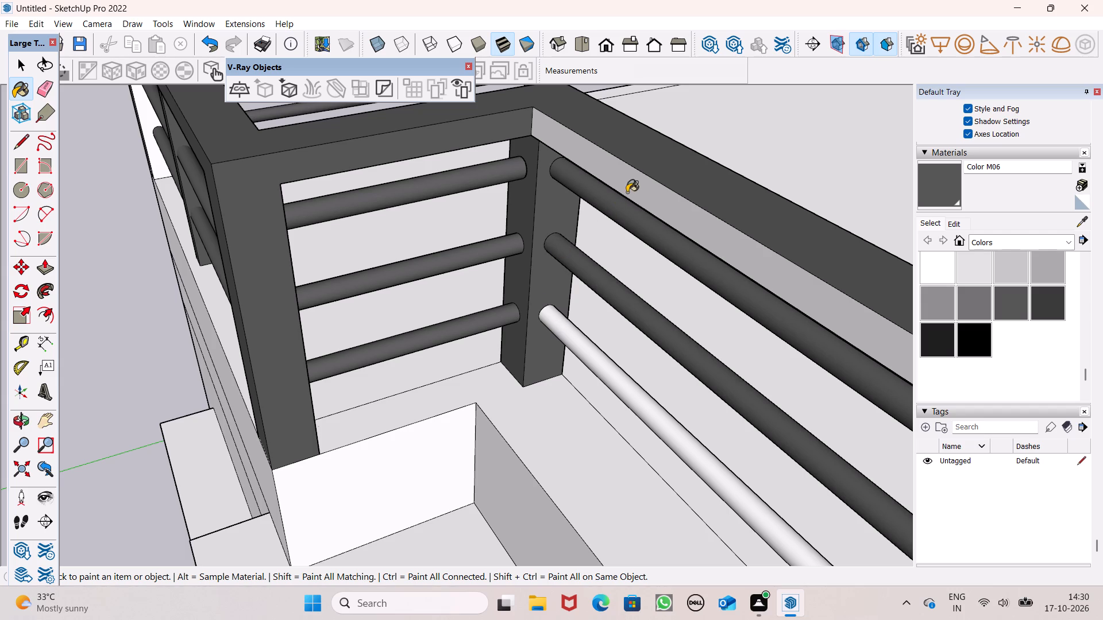
left_click(629, 193)
left_click(498, 126)
left_click_drag(575, 338, 577, 337)
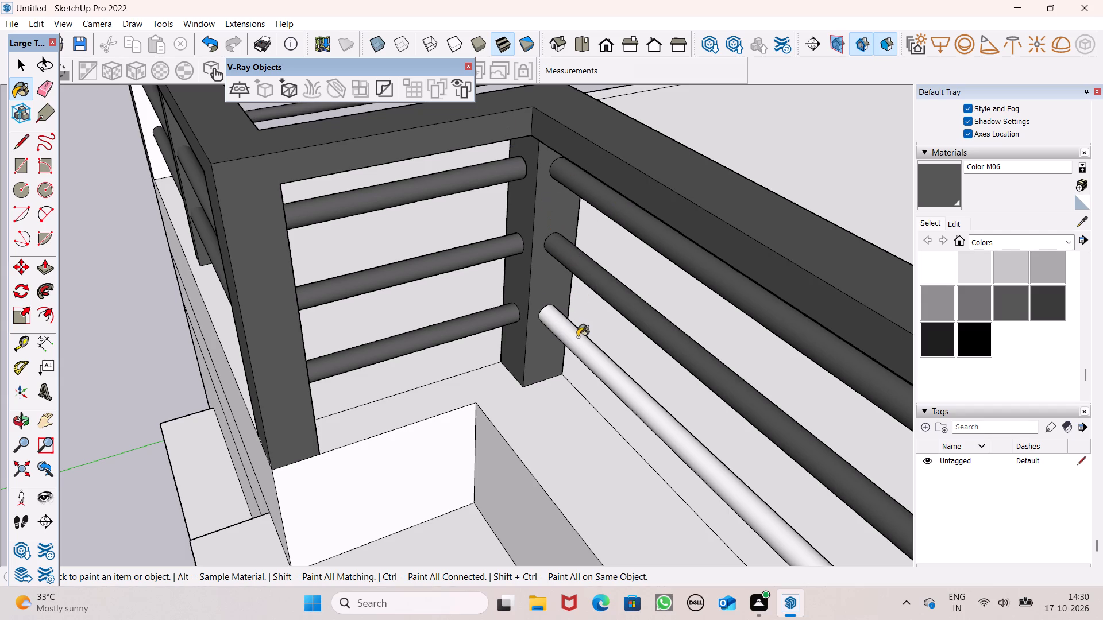
left_click_drag(577, 337, 584, 333)
scroll(589, 360, "up", 6)
left_click(573, 354)
scroll(519, 269, "down", 4)
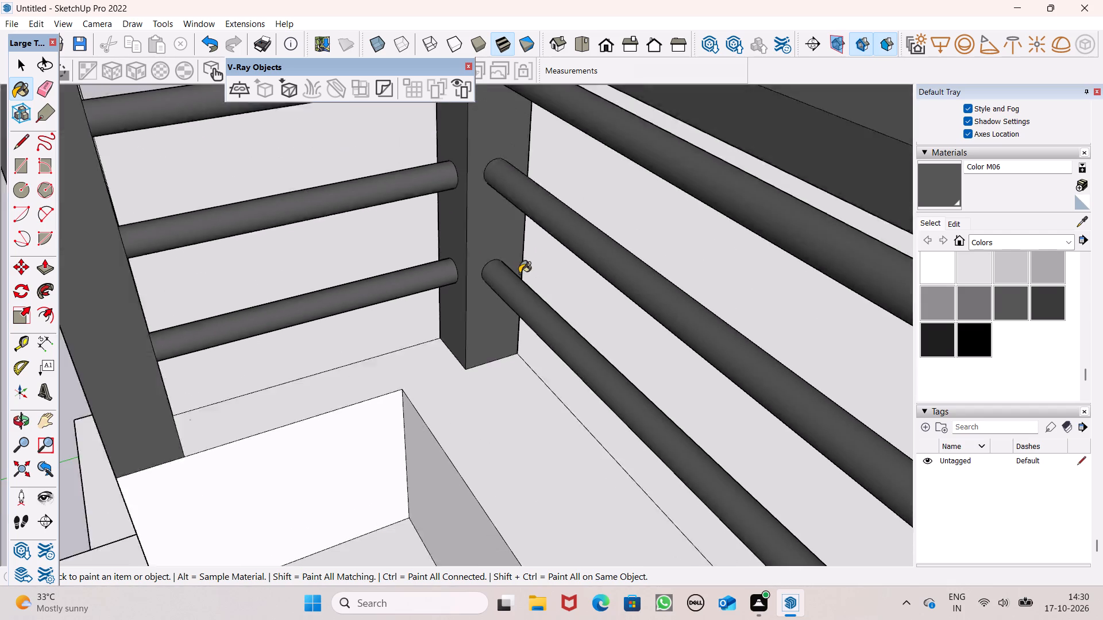
Paint the top beam's undersides over the return side, the recess and the short front section with Color M06.
scroll(519, 273, "down", 9)
middle_click_drag(441, 285, 580, 267)
scroll(458, 268, "down", 6)
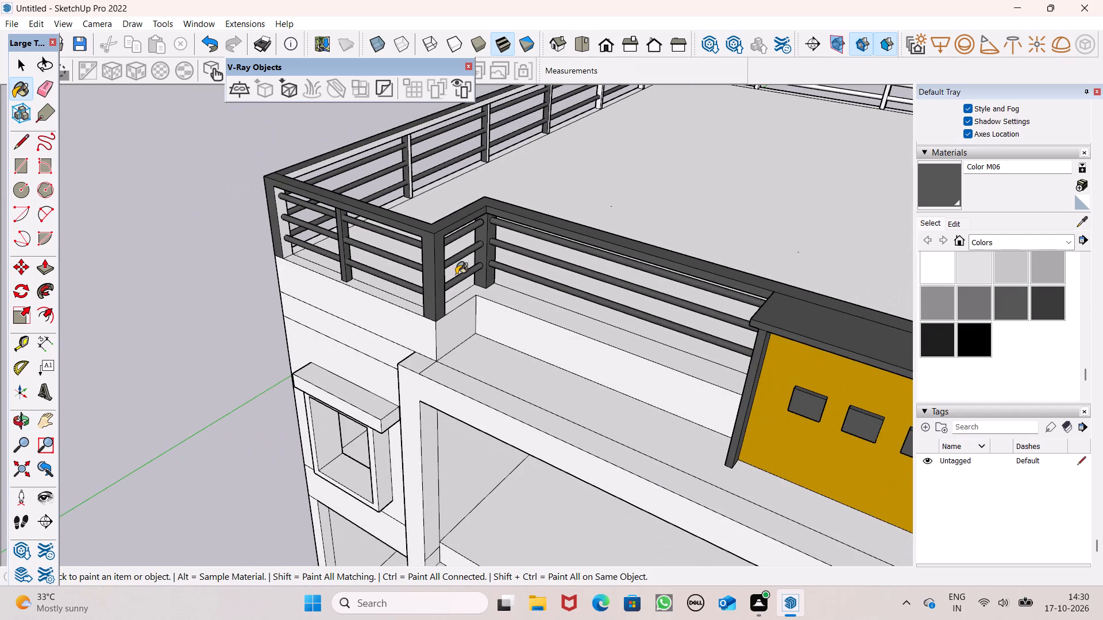
middle_click_drag(496, 284, 539, 53)
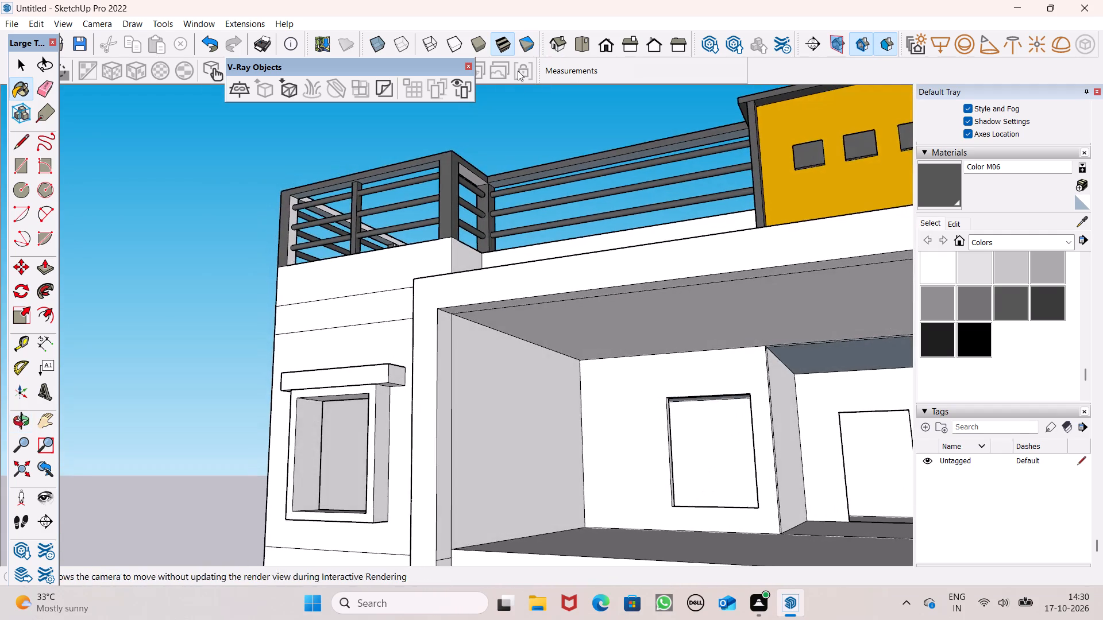
middle_click_drag(573, 170, 421, 108)
scroll(427, 157, "up", 13)
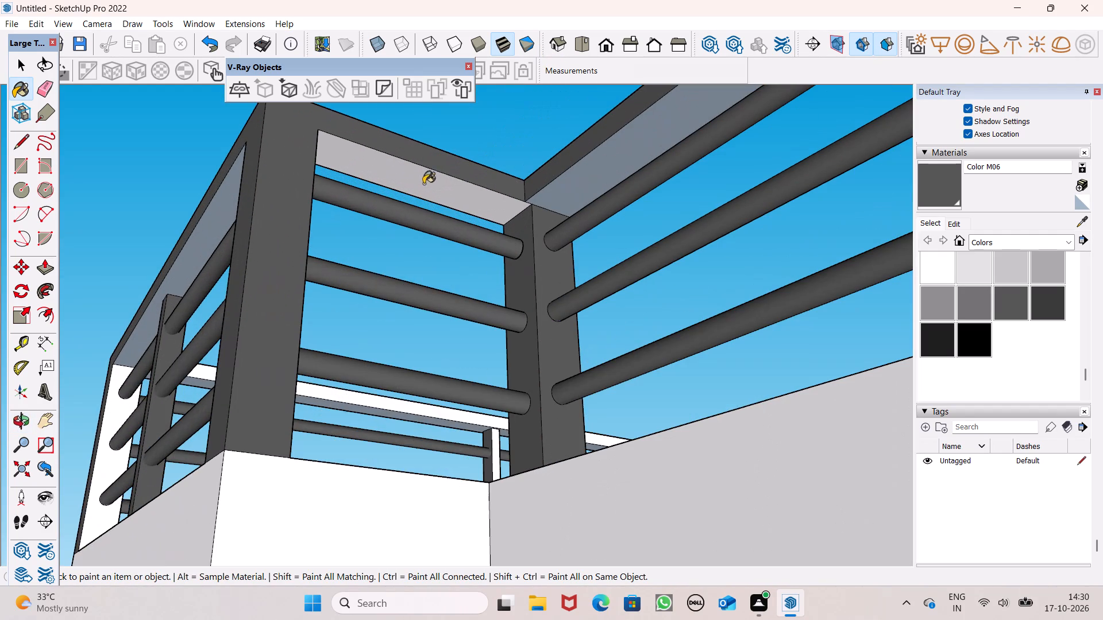
left_click(426, 191)
left_click(583, 188)
scroll(580, 186, "down", 4)
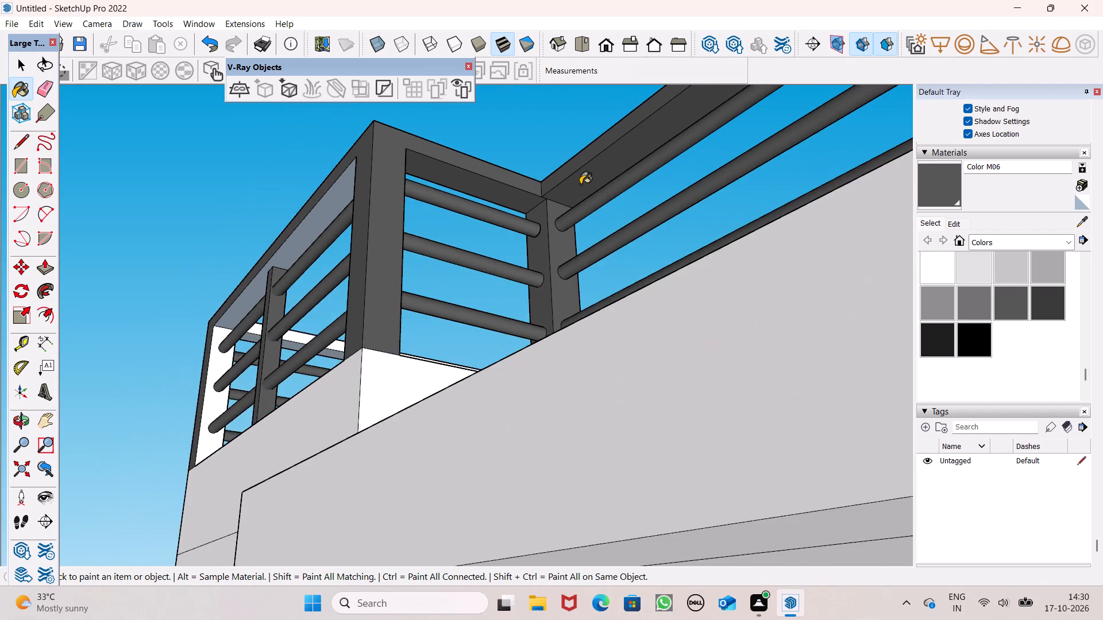
scroll(580, 184, "down", 5)
scroll(431, 208, "up", 5)
left_click(422, 193)
Paint the inner side face of the short front section's far corner post with Color M06.
scroll(487, 196, "down", 3)
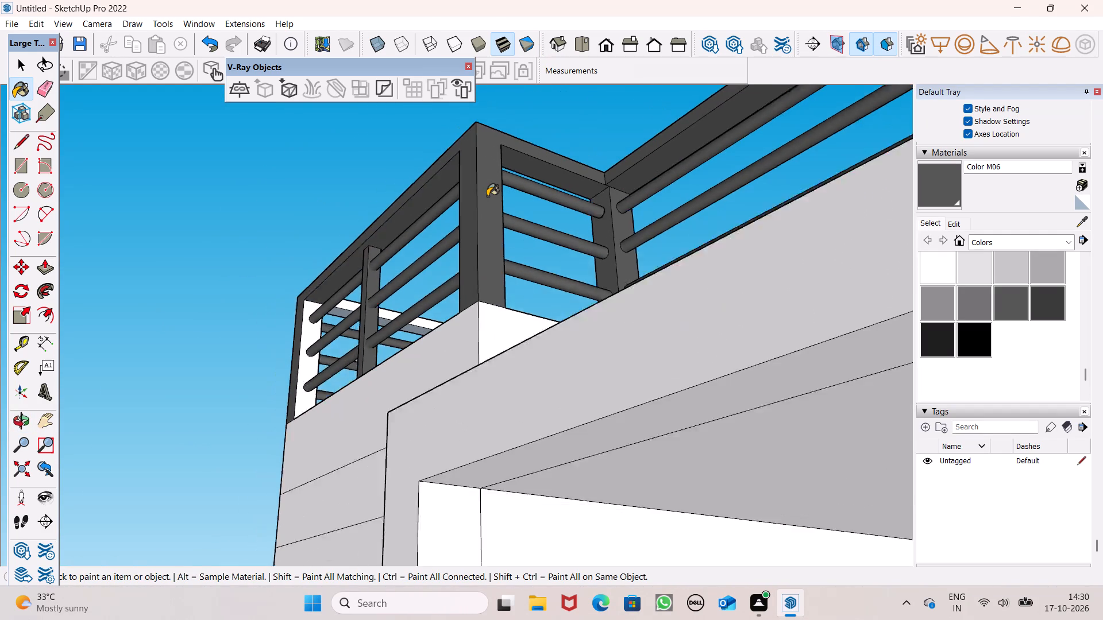
scroll(487, 196, "down", 8)
scroll(373, 299, "up", 6)
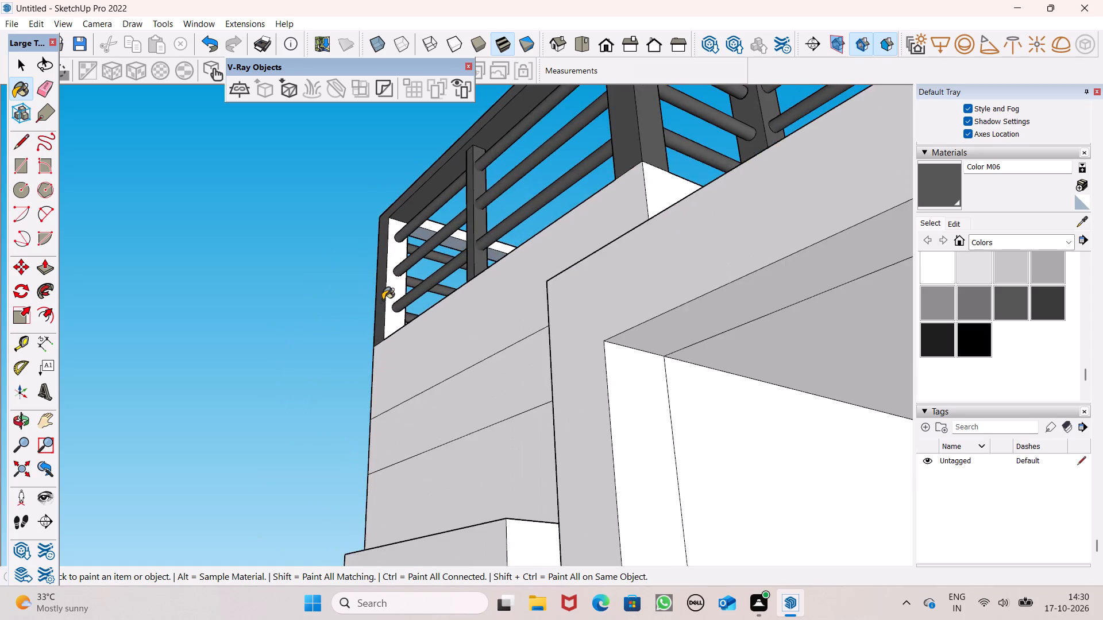
scroll(384, 295, "up", 4)
left_click(391, 285)
Paint the unpainted patch at the top of the front corner post, on the long side railing's outer face, with Color M06.
scroll(439, 240, "down", 9)
middle_click_drag(449, 234, 467, 235)
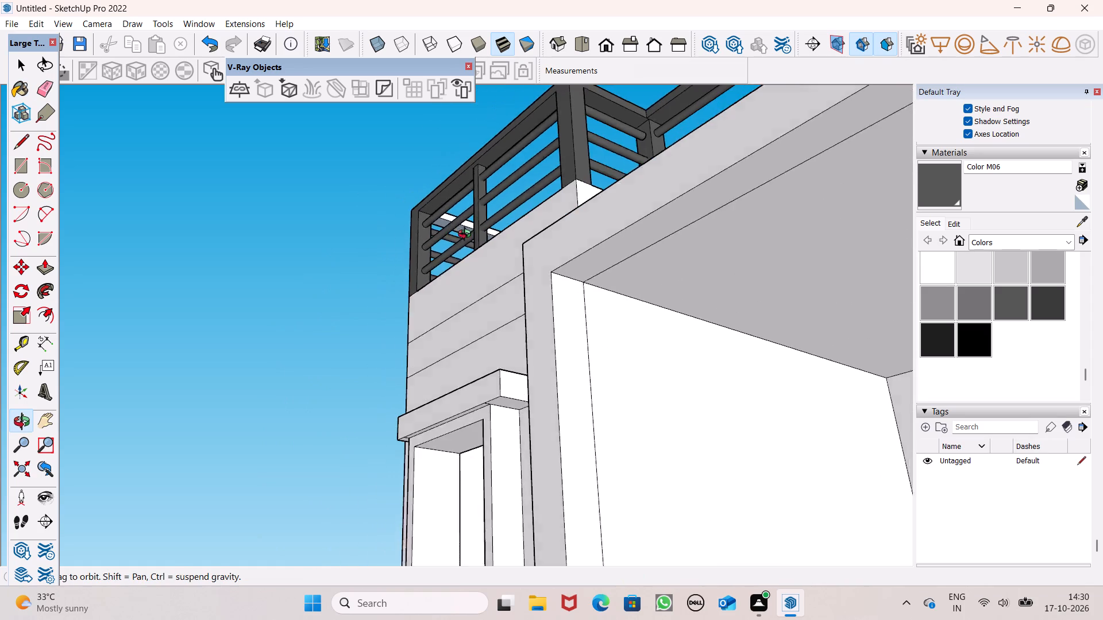
middle_click_drag(467, 235, 726, 277)
middle_click_drag(489, 274, 720, 347)
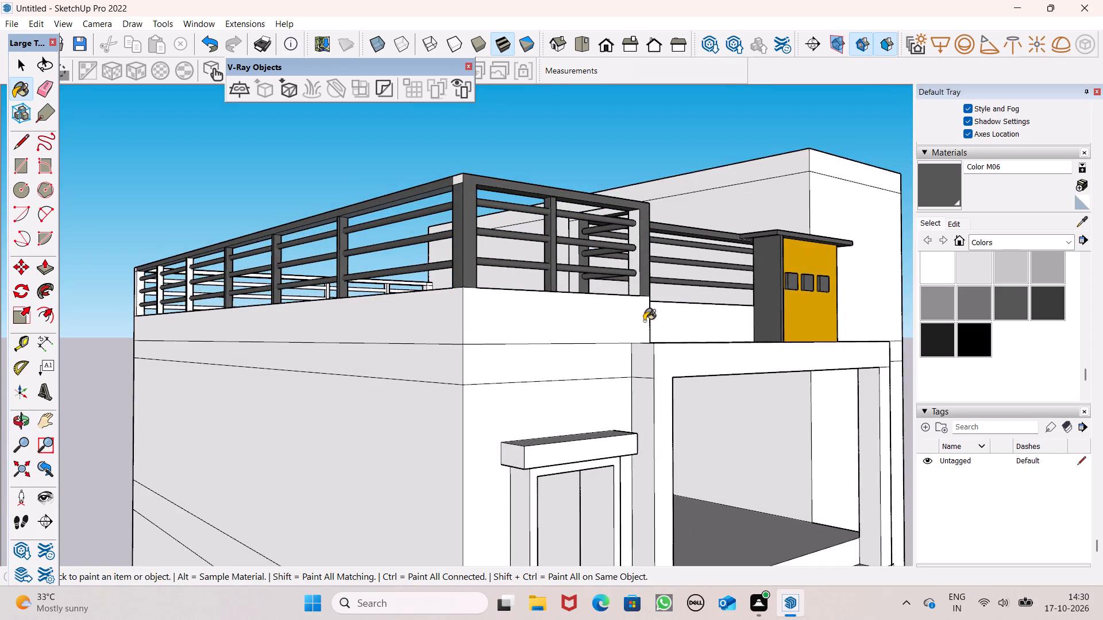
scroll(628, 321, "up", 1)
middle_click_drag(628, 321, 783, 342)
scroll(665, 293, "up", 2)
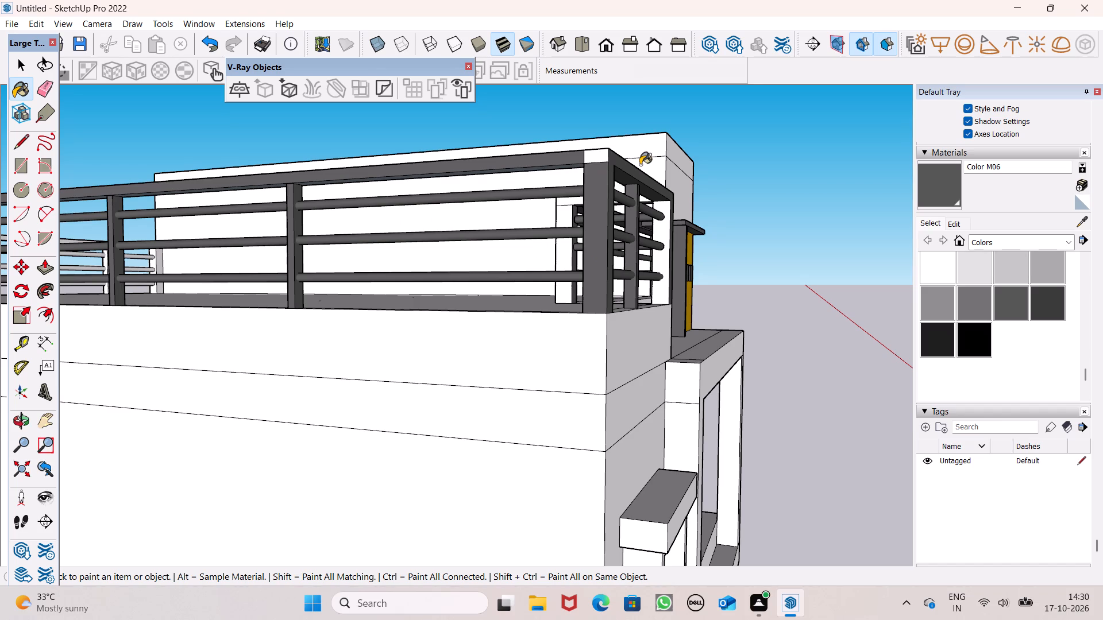
left_click(595, 160)
Paint the bottom and middle rails of the rear railing with Color M06.
scroll(602, 140, "down", 4)
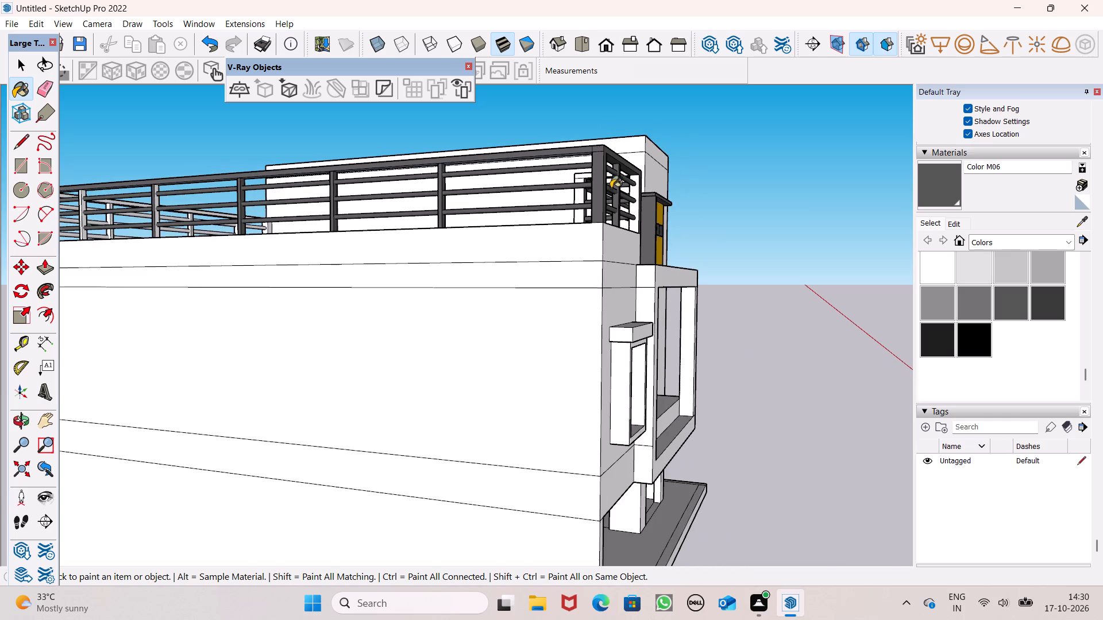
scroll(611, 188, "down", 4)
scroll(464, 186, "up", 6)
scroll(561, 211, "up", 1)
middle_click_drag(560, 211, 441, 156)
scroll(548, 215, "down", 5)
scroll(763, 193, "down", 7)
scroll(465, 185, "up", 3)
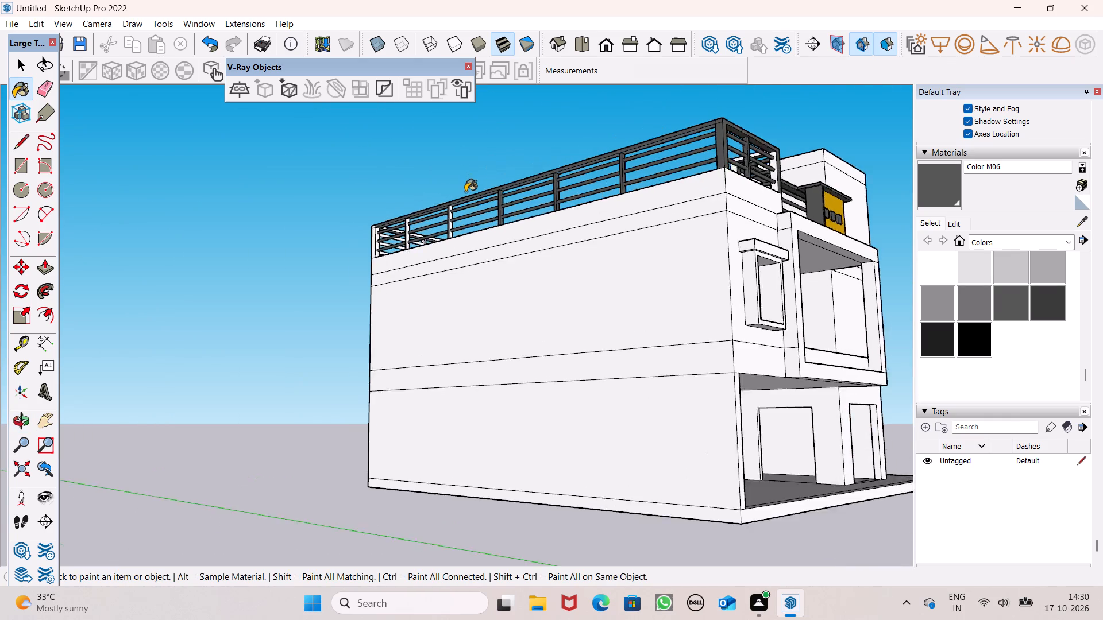
scroll(465, 192, "up", 3)
scroll(568, 173, "down", 6)
scroll(397, 226, "up", 6)
scroll(476, 253, "up", 6)
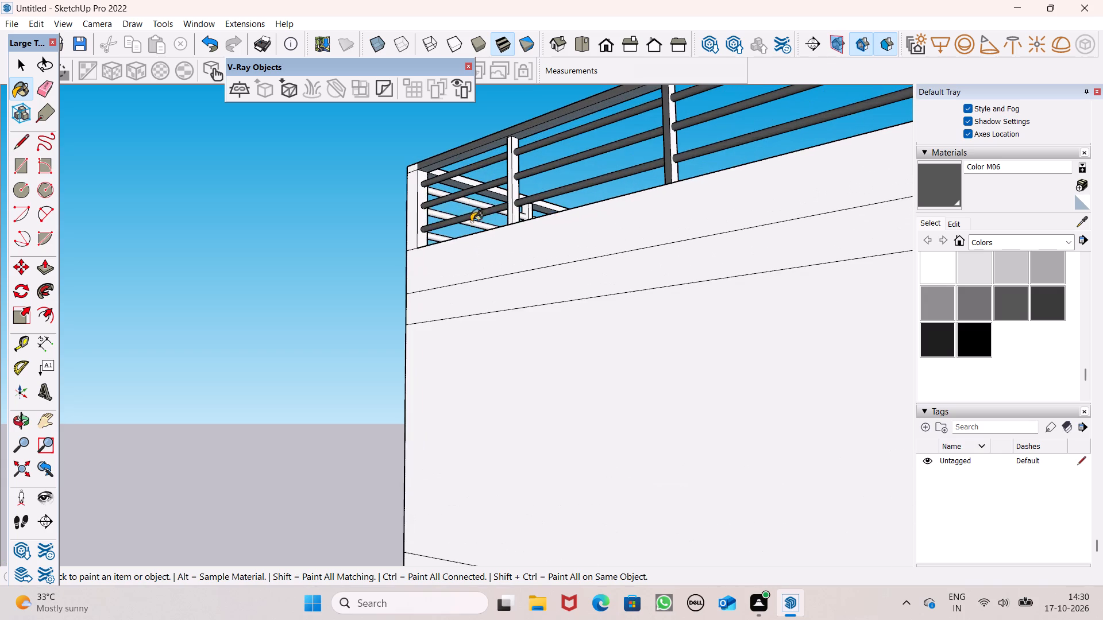
middle_click_drag(446, 212, 832, 321)
scroll(614, 276, "up", 4)
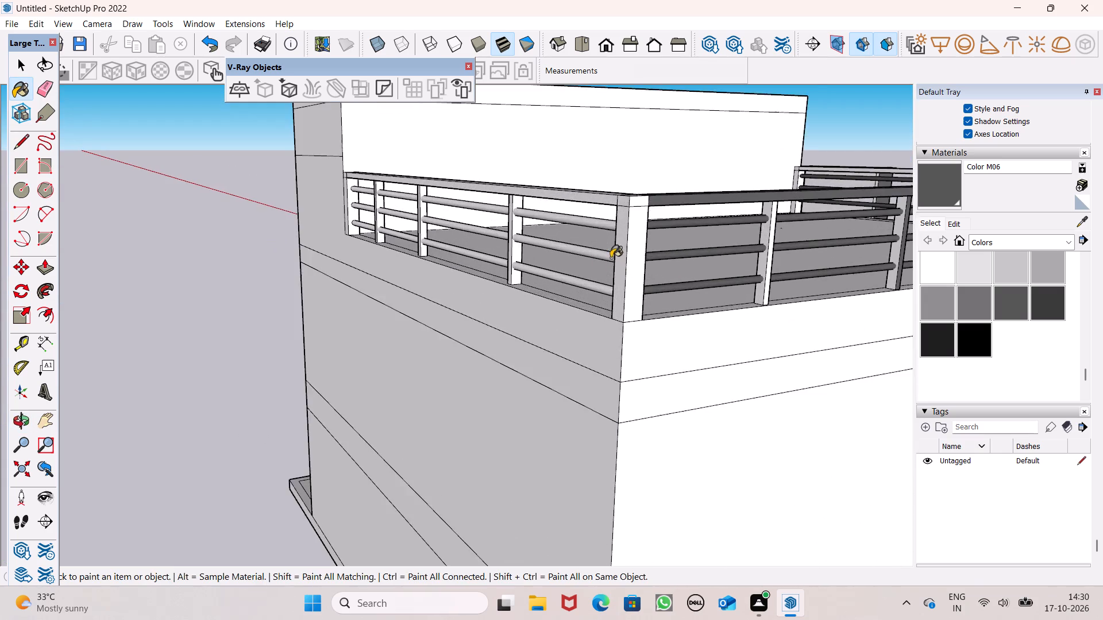
scroll(611, 258, "up", 1)
middle_click_drag(616, 266, 744, 309)
scroll(743, 309, "up", 7)
left_click(566, 282)
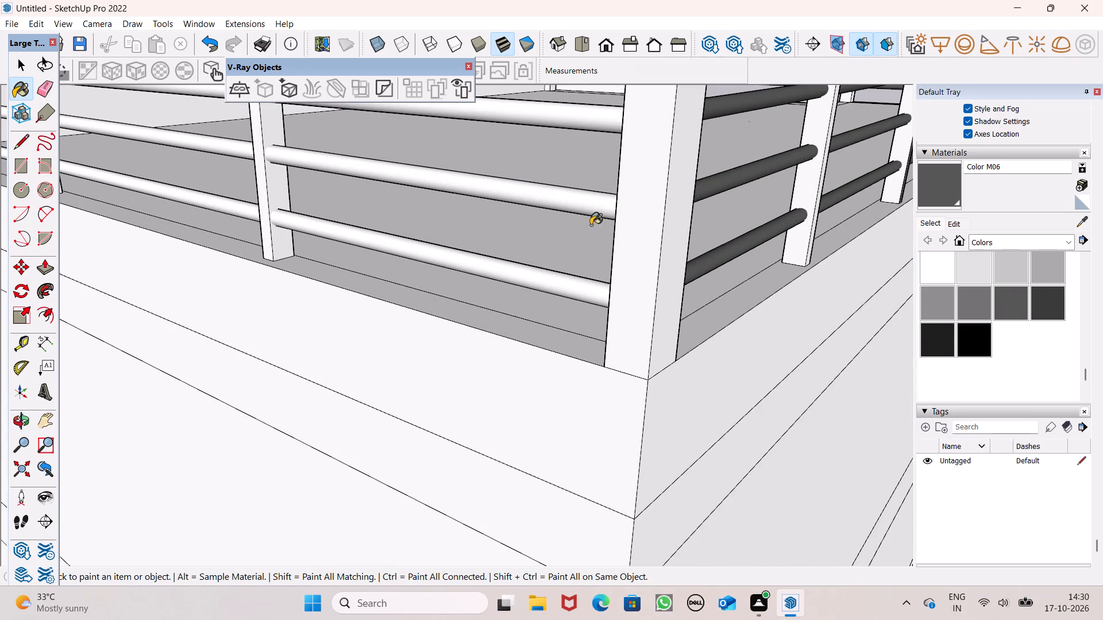
left_click(592, 209)
Paint both outer faces of the rear corner post, where the rear and long side railings meet, with Color M06.
left_click(649, 226)
left_click(668, 228)
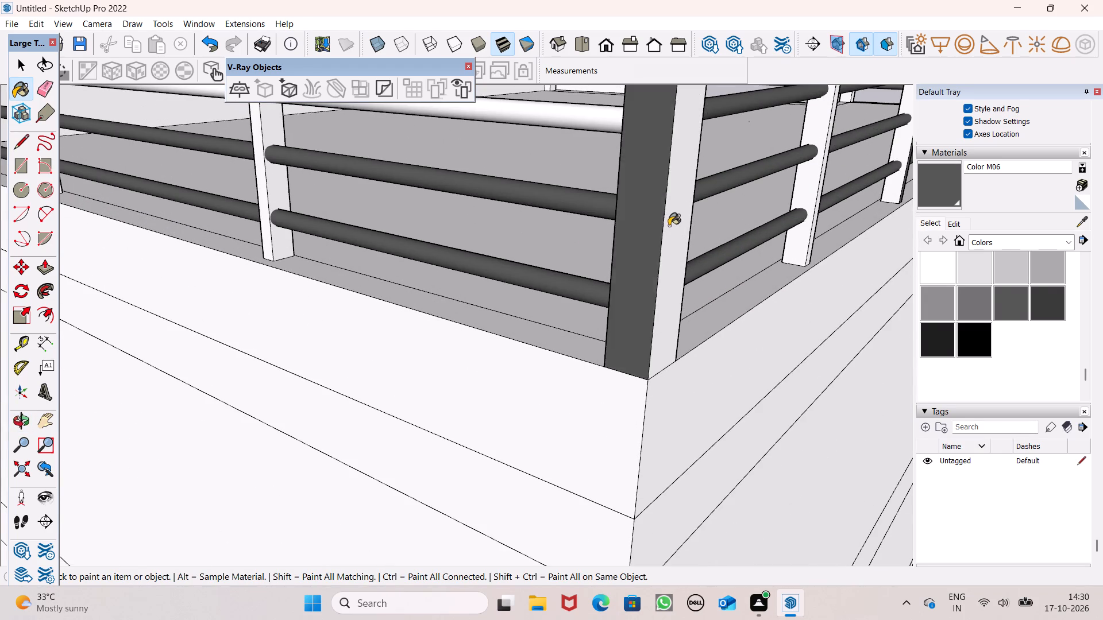
Paint the top rail of the rear railing with Color M06.
scroll(669, 224, "down", 9)
scroll(599, 200, "down", 2)
middle_click_drag(514, 193, 672, 241)
scroll(669, 241, "up", 6)
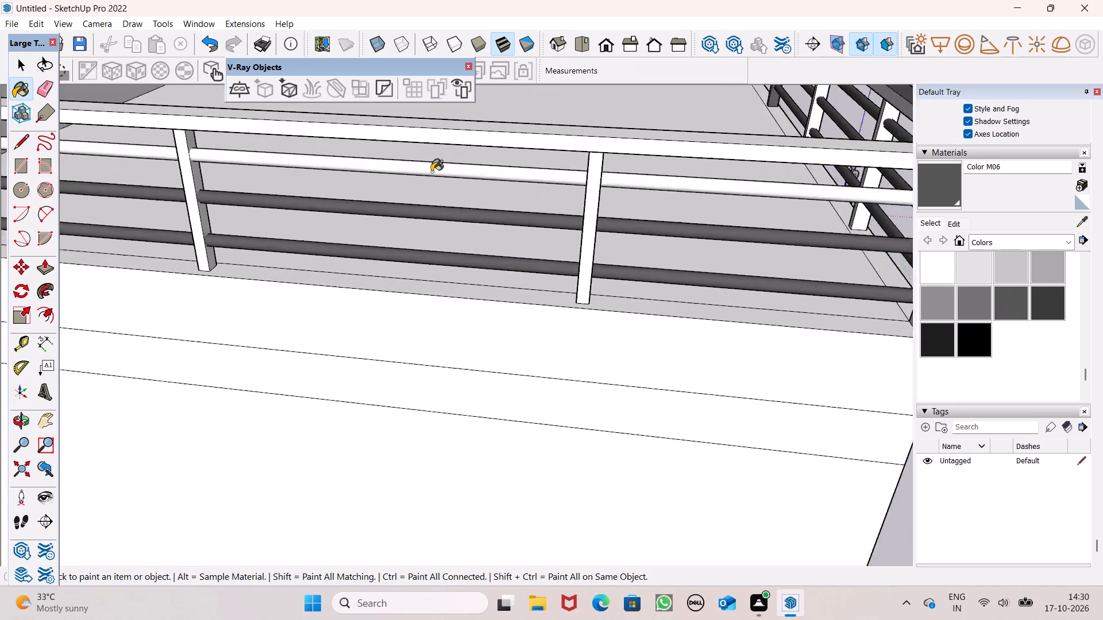
left_click(435, 173)
Paint the outer face and the adjoining side face of the rear railing post nearest the rear corner with Color M06.
scroll(651, 200, "up", 4)
left_click(533, 181)
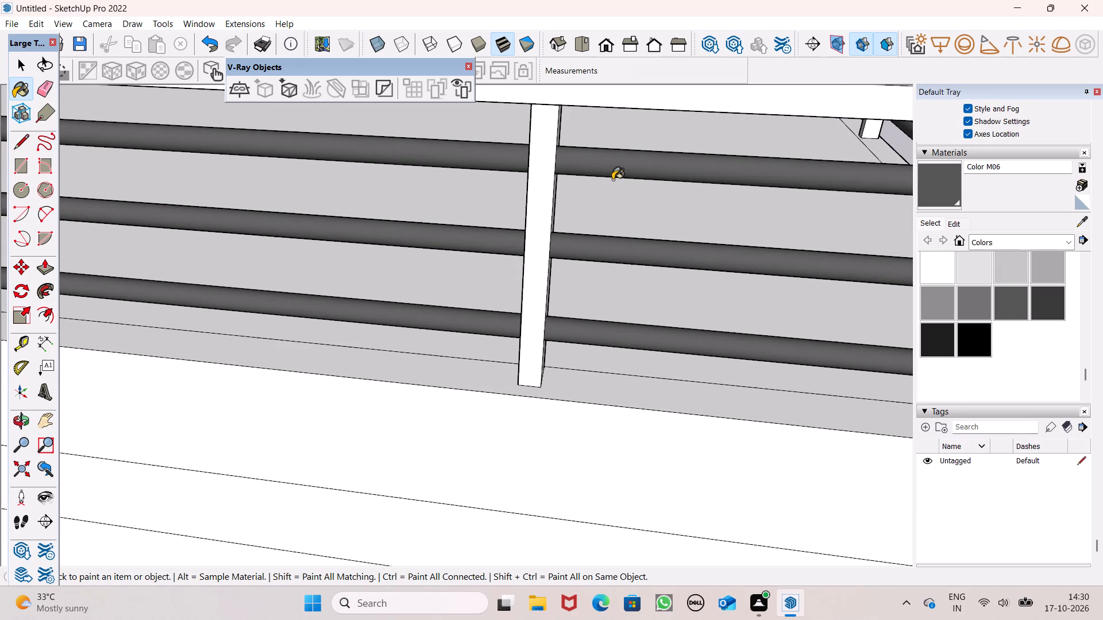
scroll(612, 180, "down", 6)
scroll(612, 180, "up", 1)
middle_click_drag(606, 177, 271, 127)
scroll(429, 181, "up", 4)
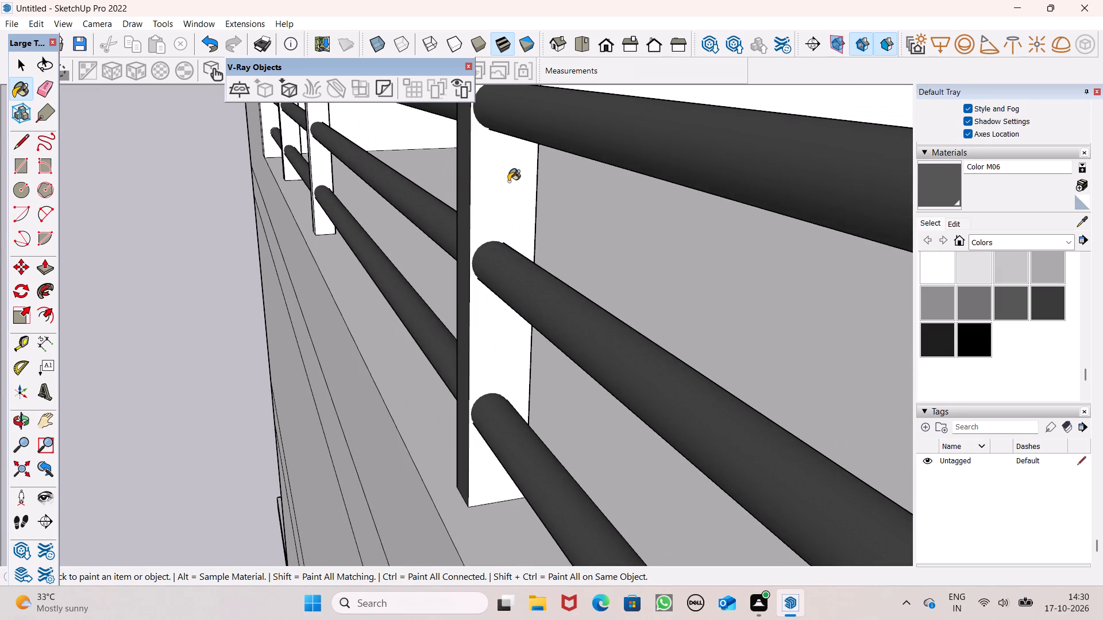
left_click(507, 181)
Paint the wall-facing side face of the rear railing's middle post with Color M06.
middle_click_drag(470, 191, 846, 167)
scroll(694, 208, "up", 1)
middle_click_drag(428, 218, 540, 215)
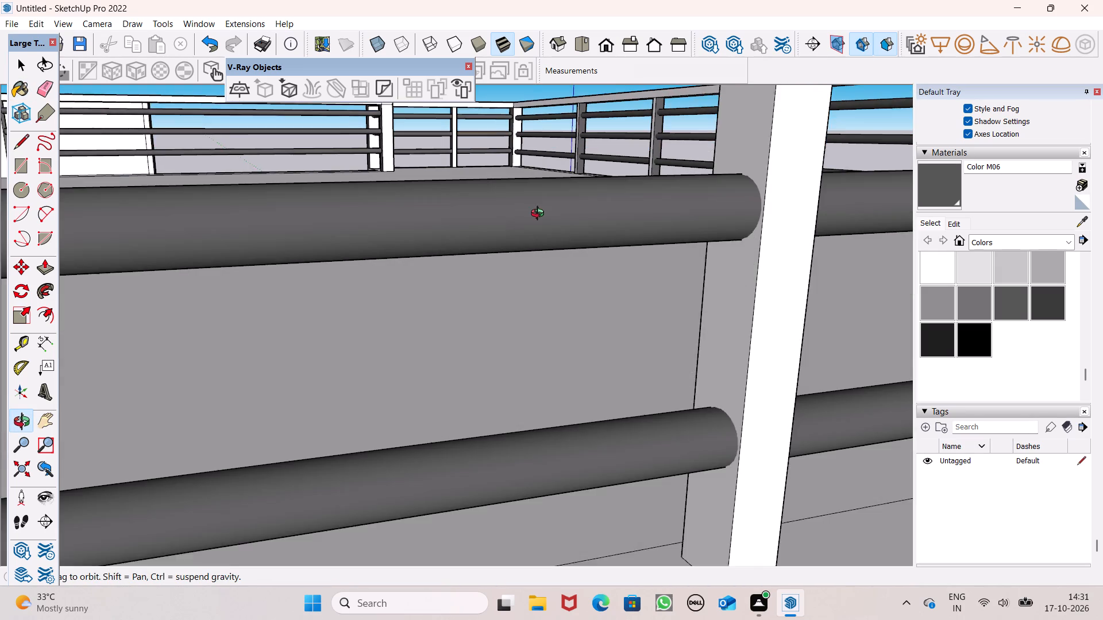
middle_click_drag(540, 215, 539, 215)
left_click(711, 268)
left_click_drag(743, 266, 712, 259)
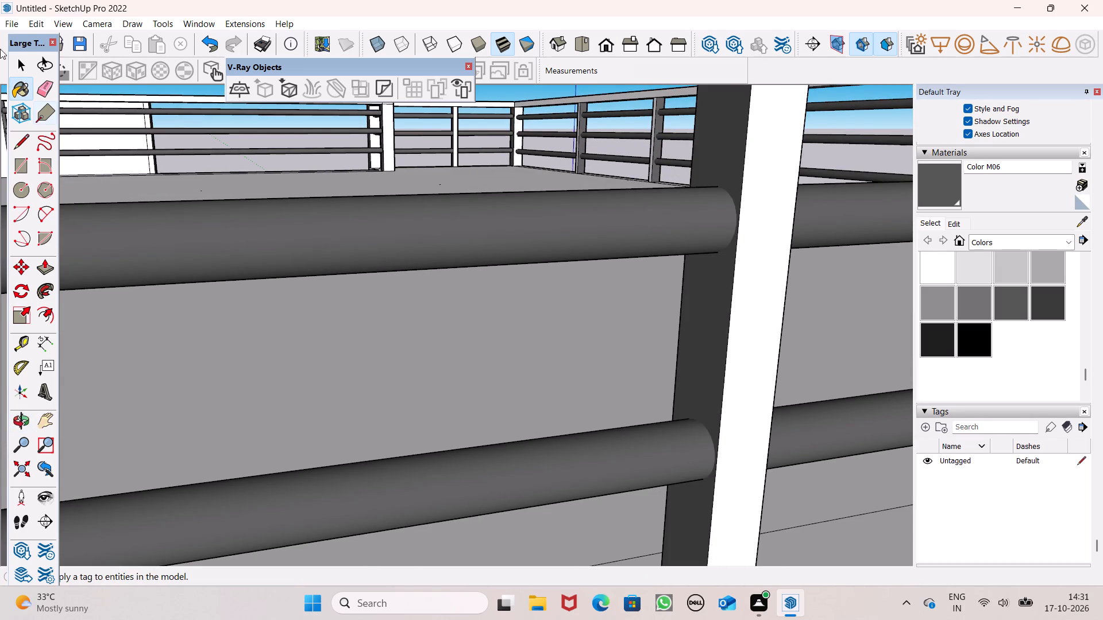
Paint the rear railing's top beam and the outer face of its middle post with Color M06.
scroll(356, 78, "down", 6)
scroll(381, 154, "down", 4)
middle_click_drag(423, 160, 442, 249)
scroll(391, 127, "up", 5)
left_click_drag(389, 129, 389, 135)
left_click(396, 146)
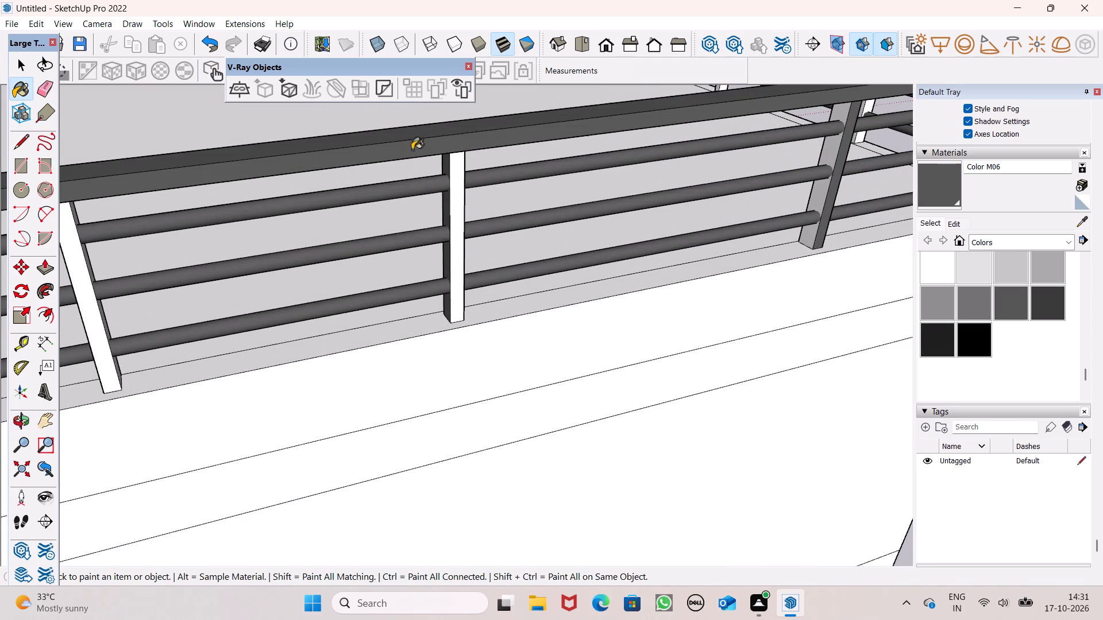
left_click(458, 165)
Paint the outer face of the rear railing's wall-end post and the unpainted patches at its top with Color M06.
scroll(486, 129, "down", 13)
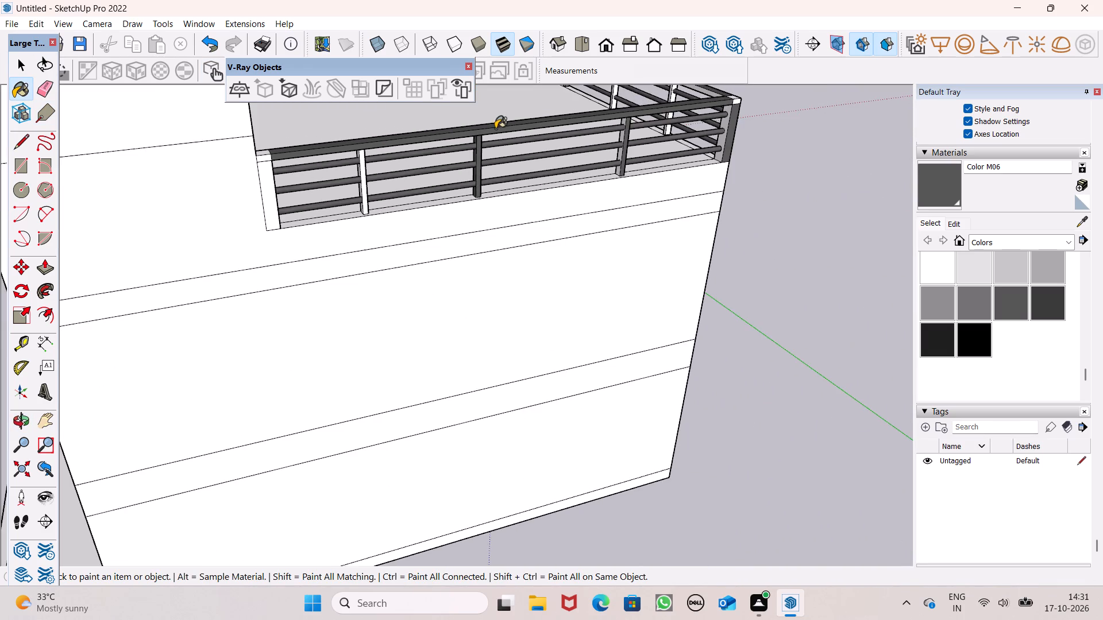
scroll(365, 185, "up", 6)
left_click(223, 173)
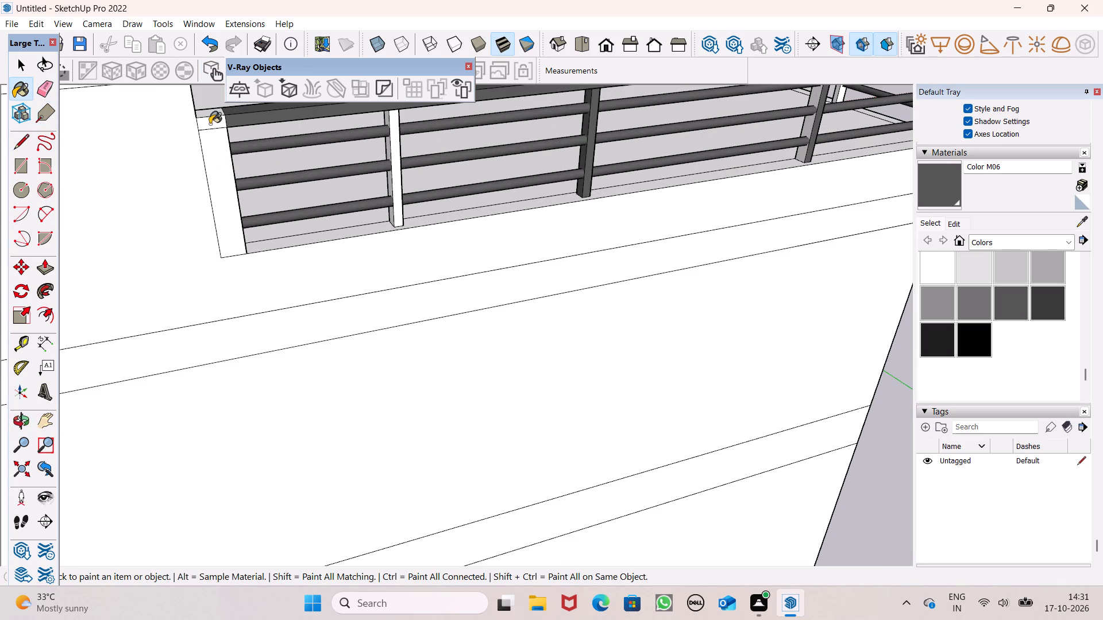
left_click(210, 124)
left_click(210, 116)
scroll(237, 113, "up", 4)
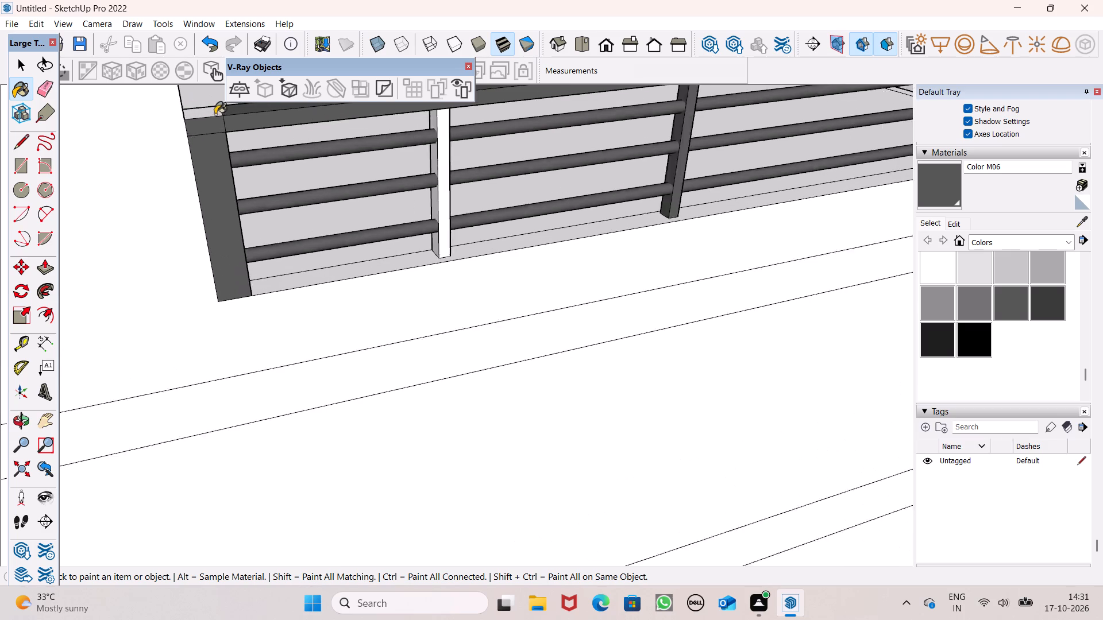
scroll(215, 114, "up", 2)
left_click(198, 114)
Paint the outer face and wall-facing side face of the rear railing post next to the wall-end post with Color M06.
middle_click_drag(383, 165, 491, 83)
scroll(491, 84, "up", 1)
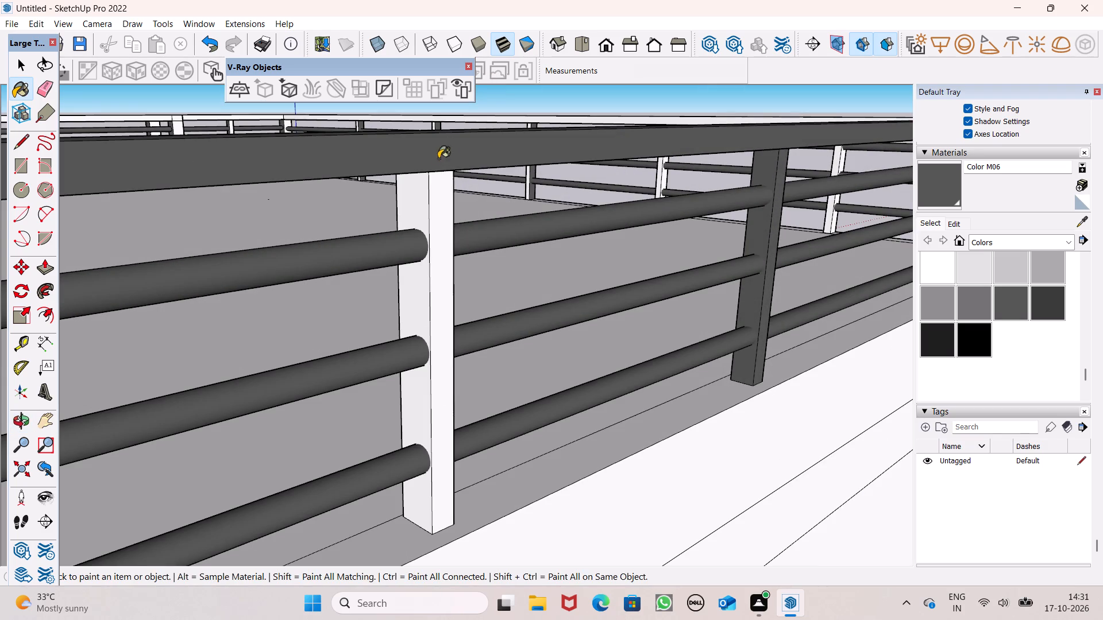
left_click(425, 189)
left_click(431, 192)
Paint the inner side face of the rear railing's wall-end post with Color M06.
scroll(479, 138, "down", 6)
middle_click_drag(477, 154, 364, 203)
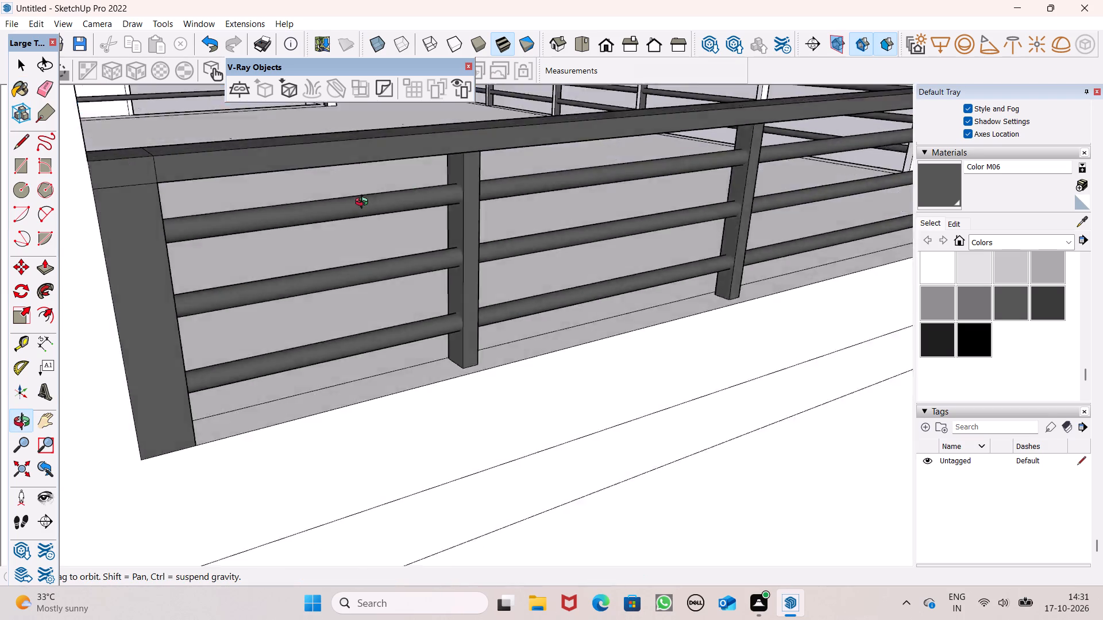
middle_click_drag(364, 203, 0, 185)
scroll(0, 187, "up", 1)
left_click(455, 197)
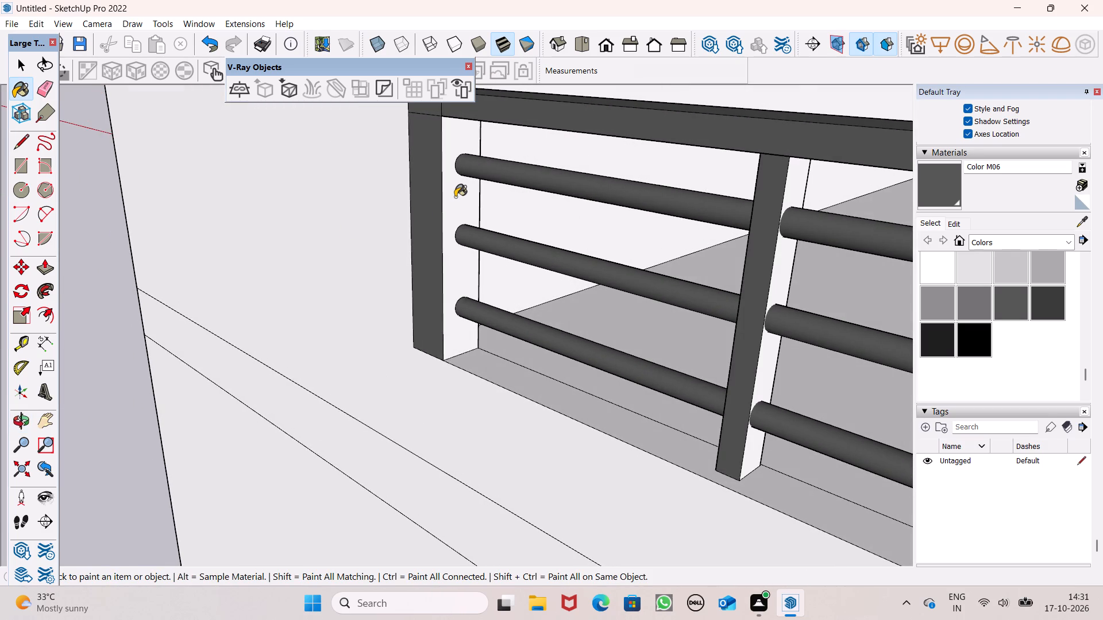
Paint the corner-facing side faces of the two rear railing posts nearest the wall-end post with Color M06.
scroll(394, 170, "down", 6)
left_click(580, 219)
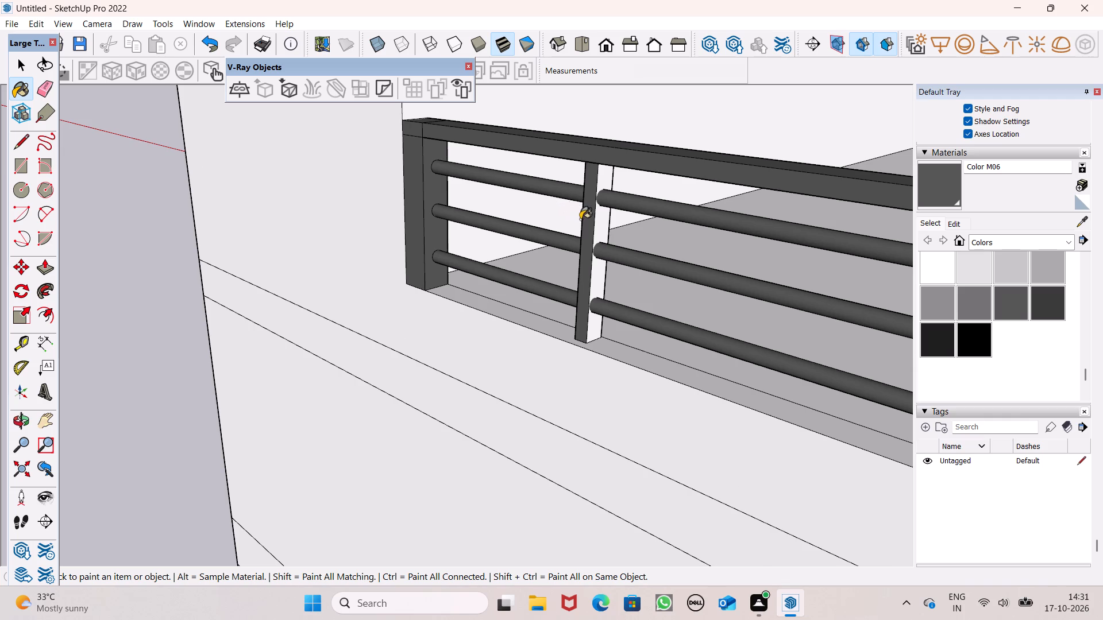
scroll(489, 170, "down", 2)
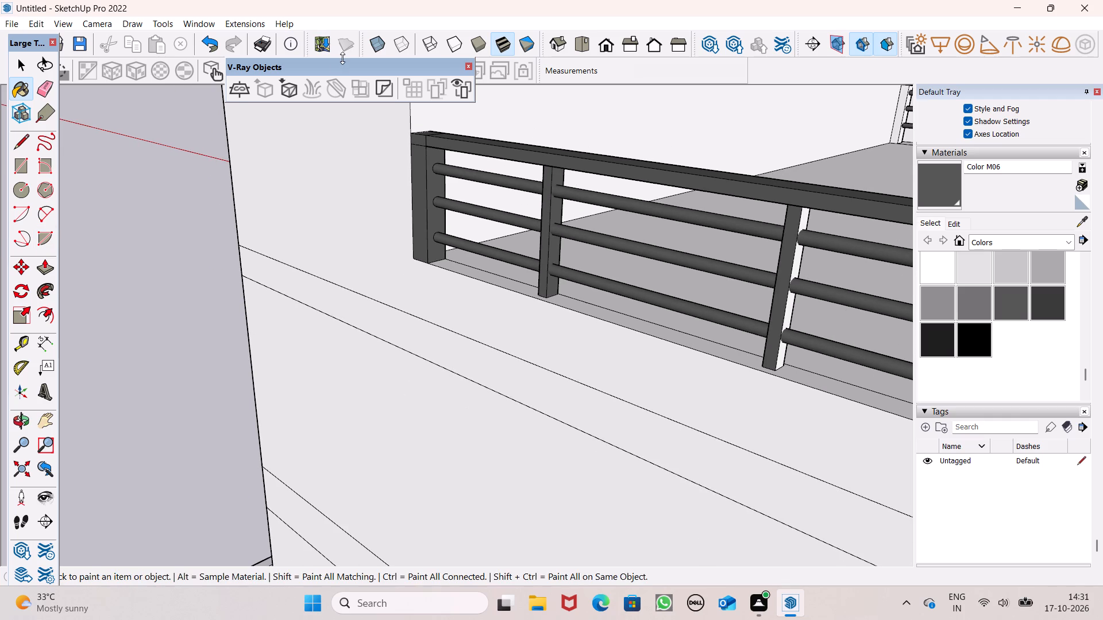
scroll(410, 169, "down", 6)
middle_click_drag(498, 221, 346, 192)
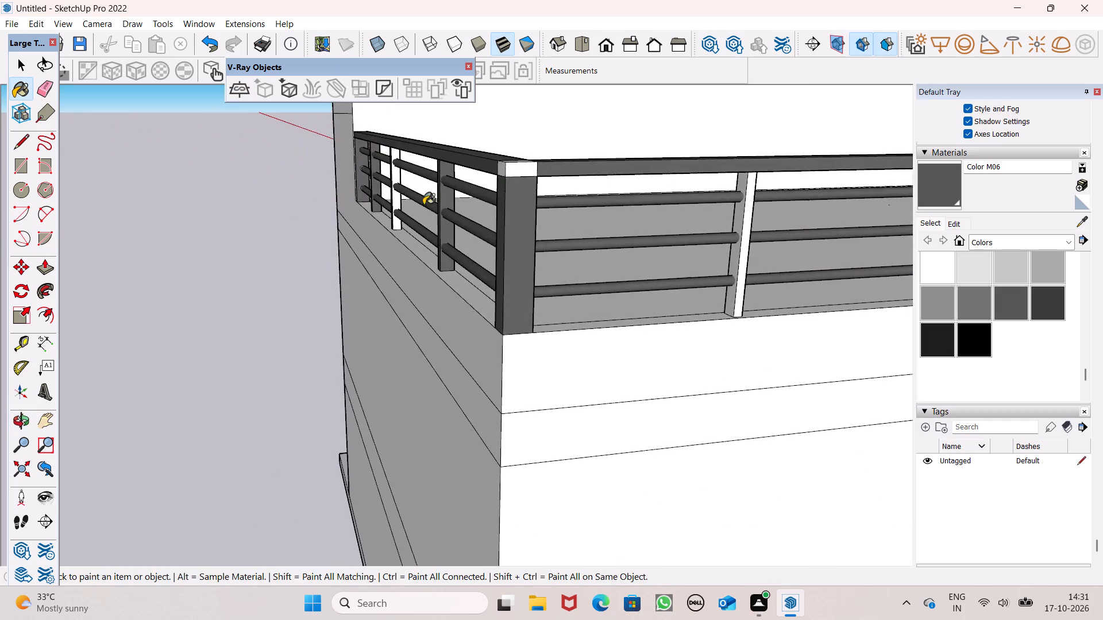
scroll(453, 215, "up", 5)
scroll(373, 197, "up", 5)
left_click(372, 197)
Paint the wall-facing side faces of the rear corner post and its neighbouring rear railing post with Color M06.
scroll(377, 194, "down", 5)
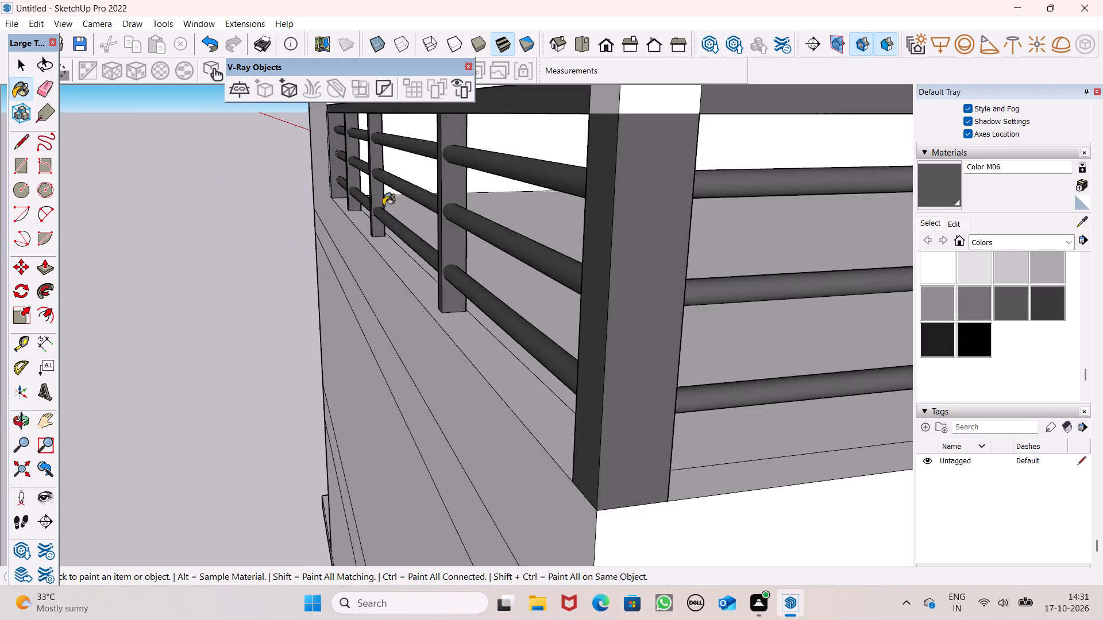
middle_click_drag(361, 218, 907, 206)
scroll(861, 185, "up", 3)
left_click(894, 173)
left_click(610, 185)
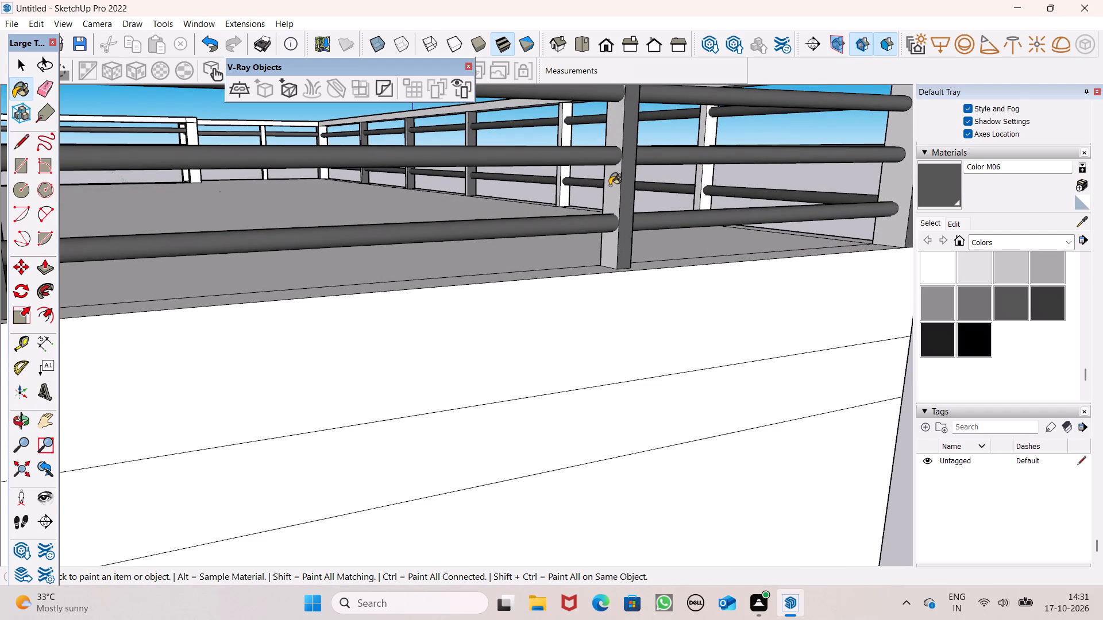
Paint the unpainted top and both outer faces of the top beam's rear corner block with Color M06.
scroll(676, 166, "down", 12)
scroll(732, 208, "up", 1)
middle_click_drag(732, 208, 597, 258)
scroll(638, 224, "up", 3)
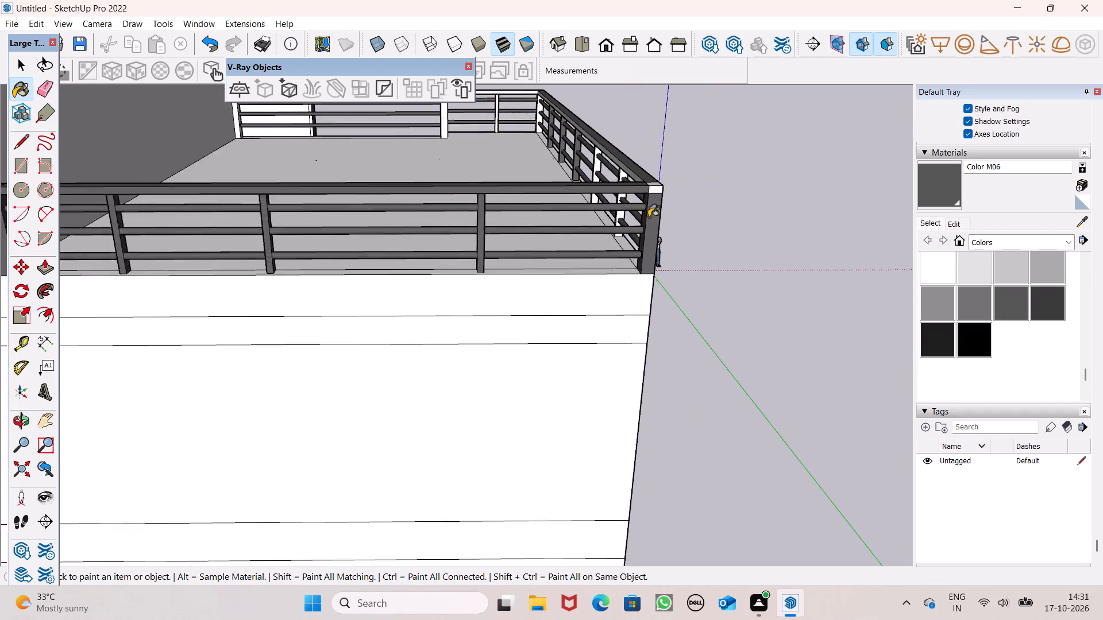
scroll(649, 217, "up", 3)
left_click(652, 188)
middle_click_drag(666, 188, 577, 288)
scroll(652, 297, "up", 6)
scroll(604, 255, "down", 12)
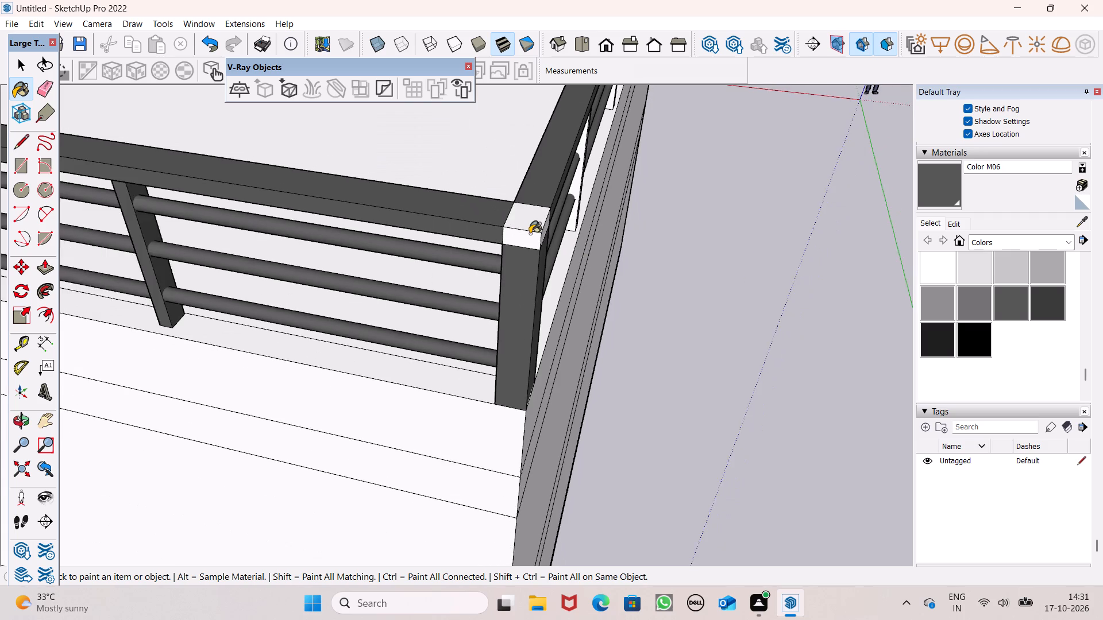
scroll(530, 234, "up", 5)
left_click(524, 219)
left_click_drag(522, 235, 524, 243)
middle_click_drag(547, 248, 200, 221)
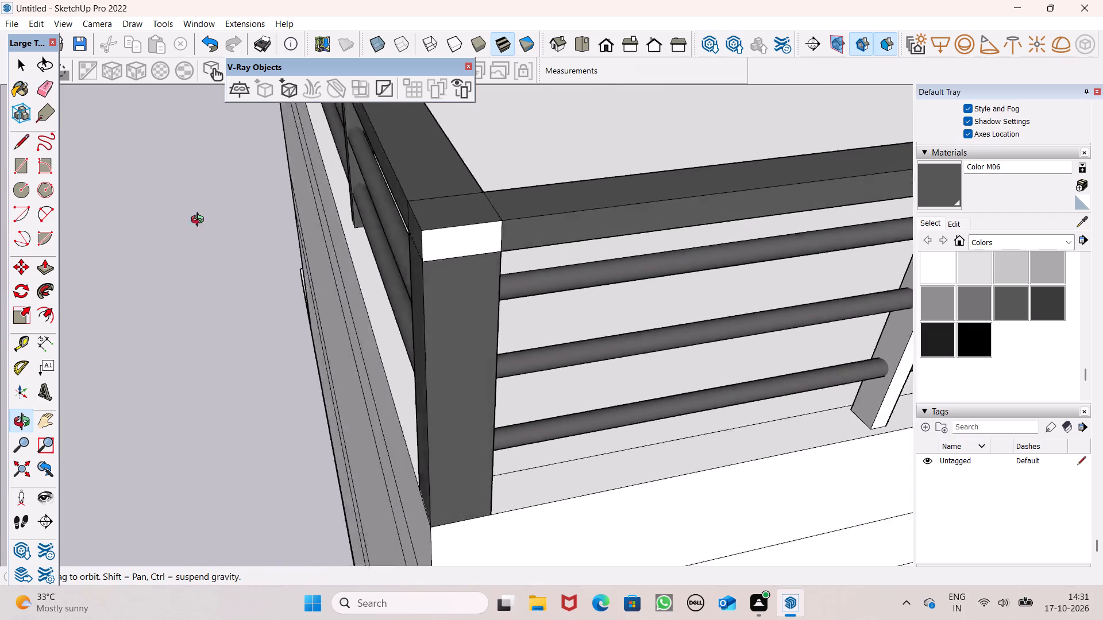
middle_click_drag(200, 221, 167, 220)
left_click(442, 243)
Paint the outer face of the long side railing's first post from the rear corner with Color M06.
scroll(354, 223, "down", 6)
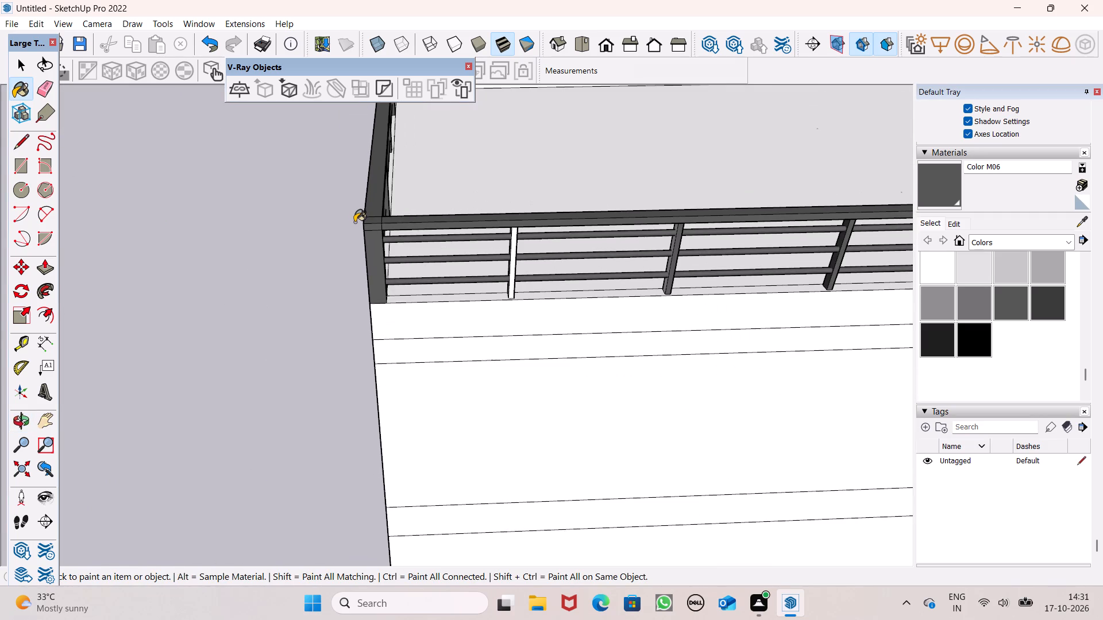
scroll(580, 243, "up", 6)
scroll(431, 269, "up", 6)
left_click(438, 266)
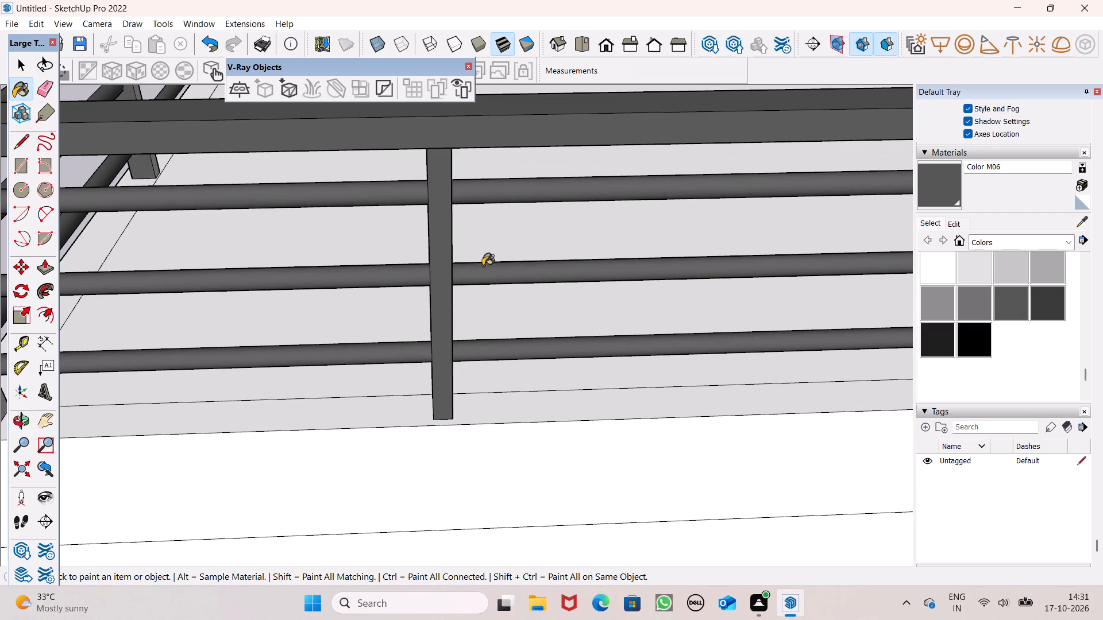
Paint the side faces towards the rear corner on the long side railing's first two posts with Color M06.
middle_click_drag(498, 290, 707, 225)
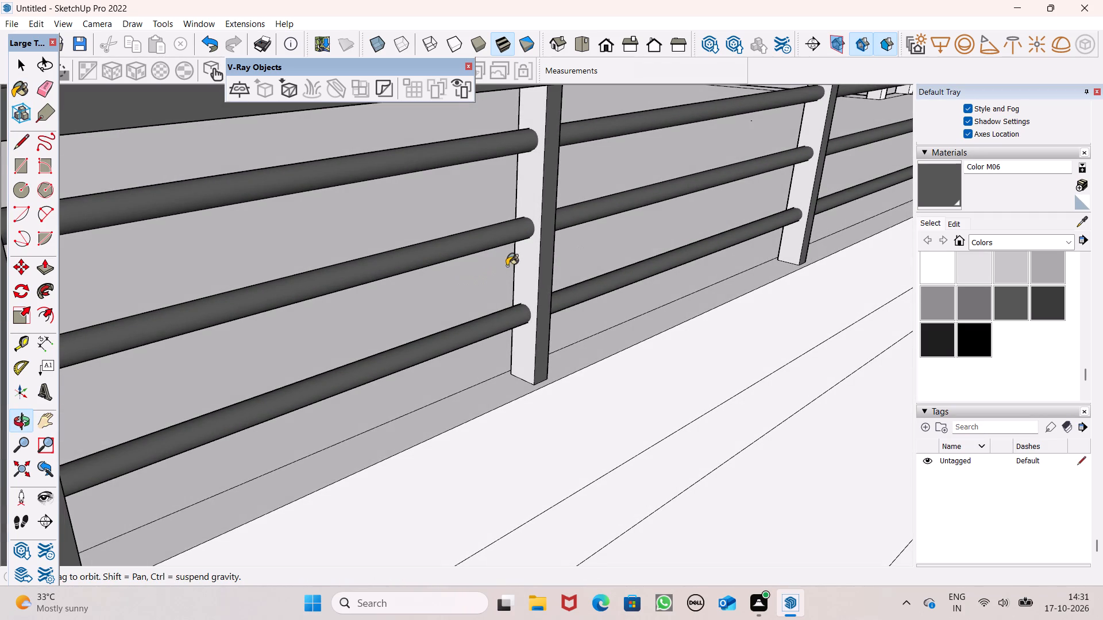
left_click(527, 254)
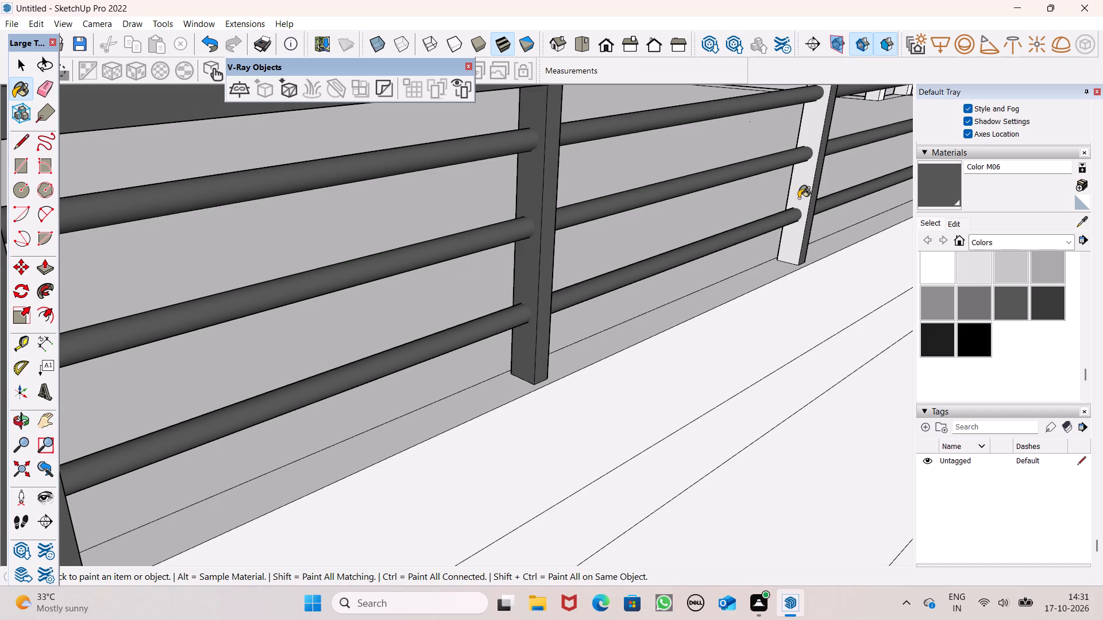
left_click(799, 198)
Paint the remaining side faces of the long side railing's first two posts and the rear corner post with Color M06.
scroll(761, 210, "down", 6)
middle_click_drag(758, 215, 317, 204)
scroll(366, 216, "up", 1)
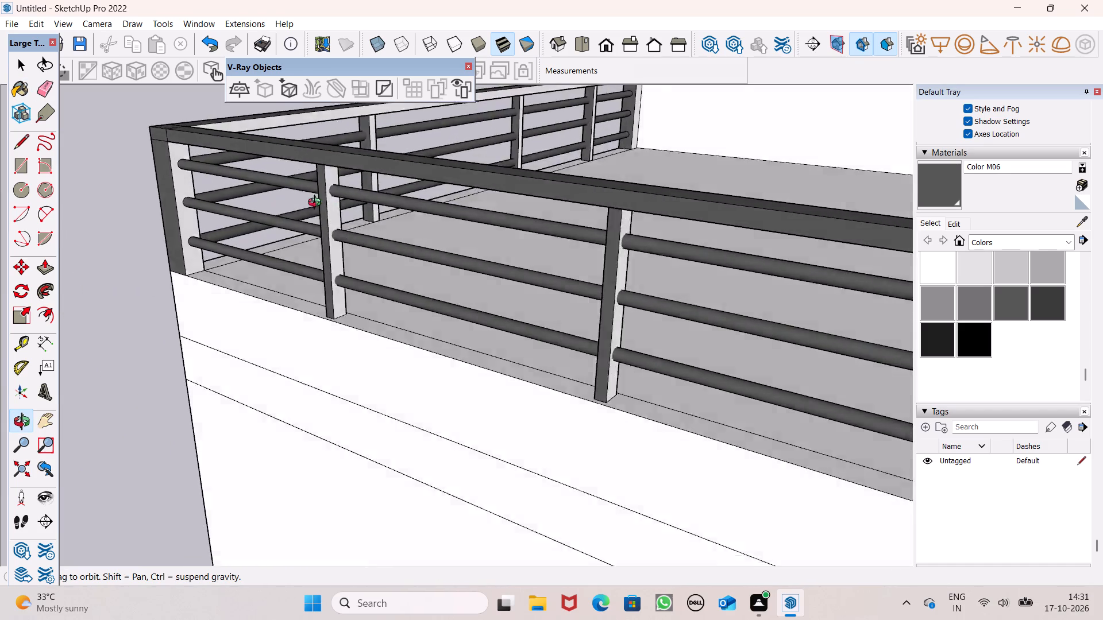
middle_click_drag(317, 204, 289, 172)
scroll(280, 180, "up", 3)
left_click(314, 189)
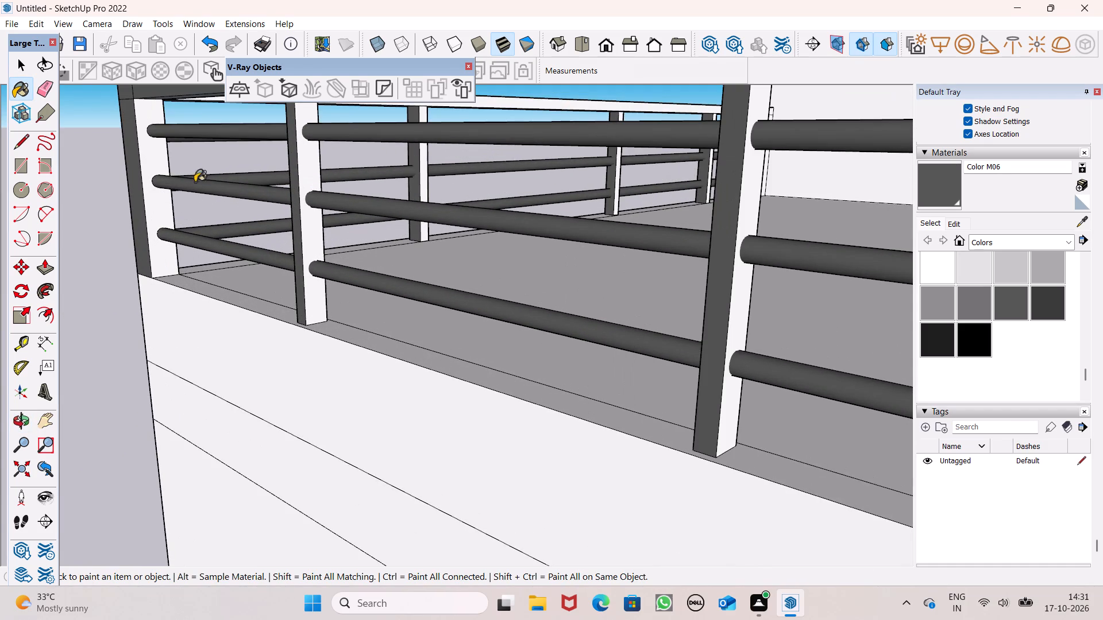
left_click(152, 183)
left_click(160, 160)
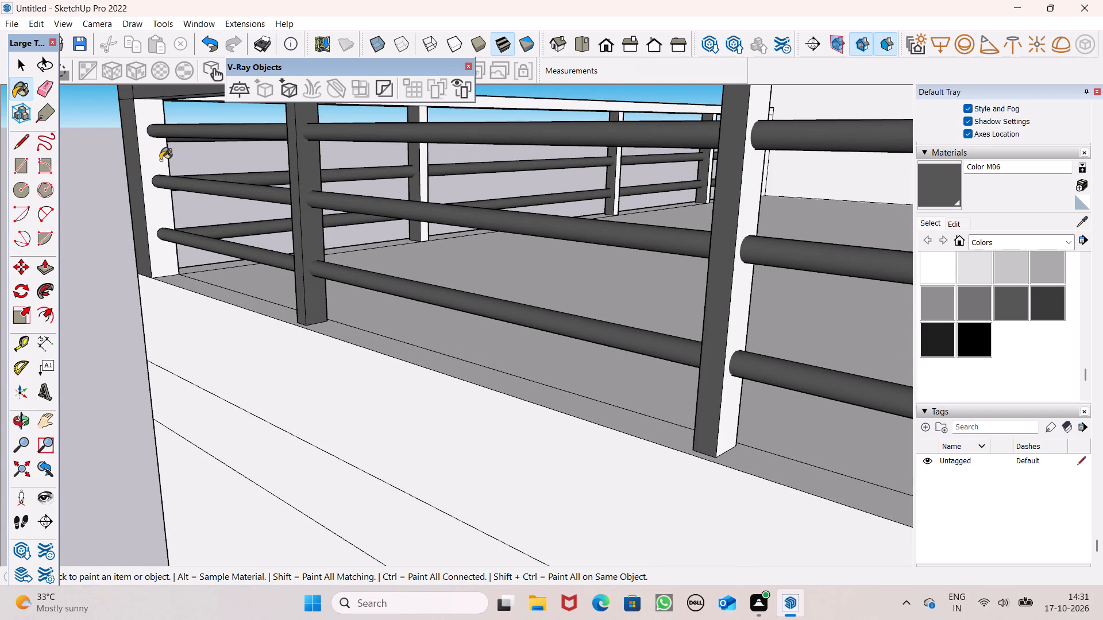
scroll(164, 164, "down", 2)
left_click(571, 265)
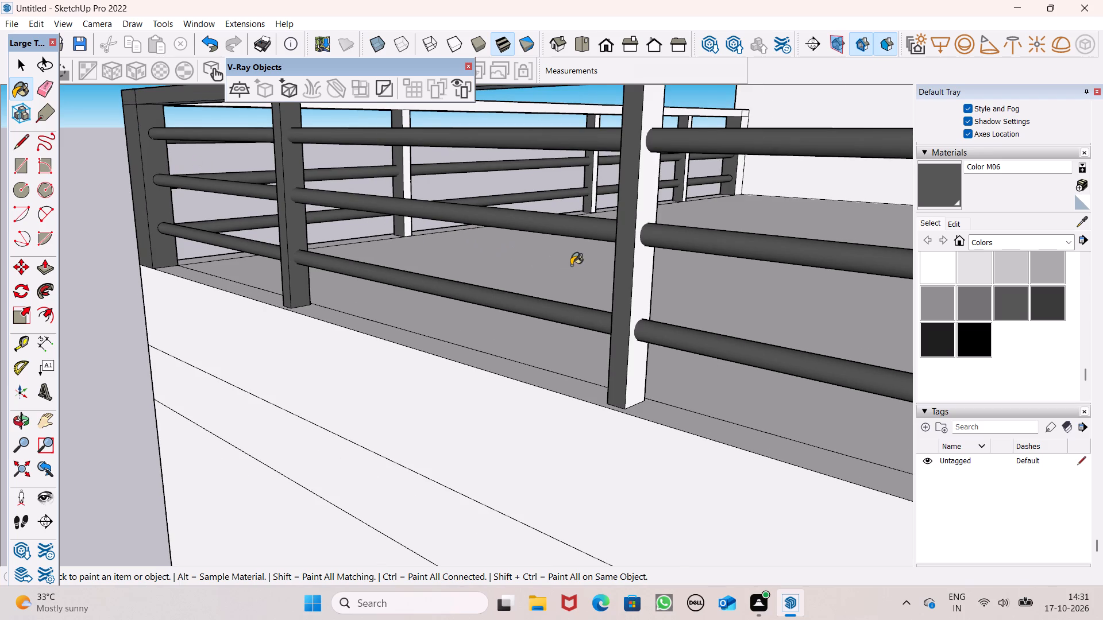
Examine the outside of the long side railing for faces that are still unpainted.
scroll(412, 207, "down", 4)
middle_click_drag(411, 207, 480, 240)
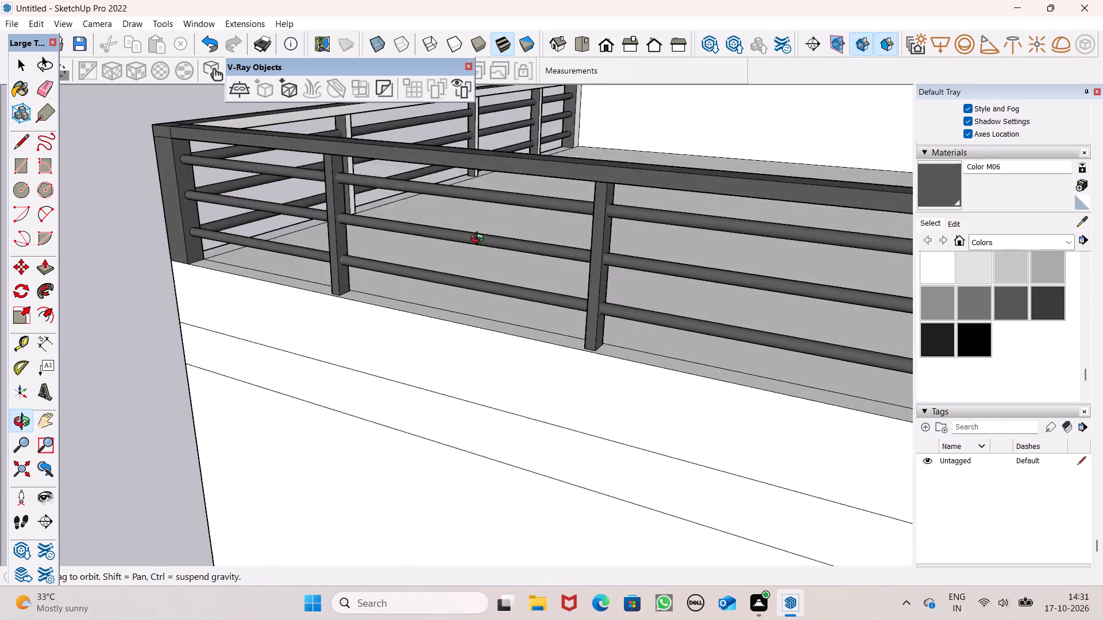
middle_click_drag(480, 240, 454, 222)
scroll(456, 224, "up", 1)
scroll(399, 171, "down", 11)
middle_click_drag(559, 254, 383, 232)
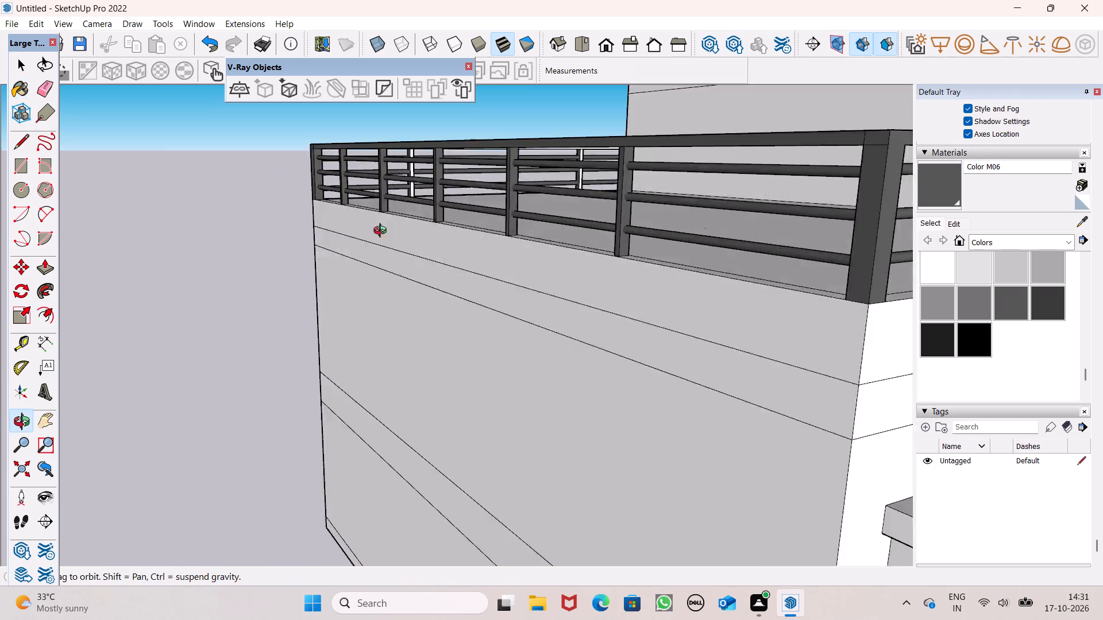
middle_click_drag(383, 232, 352, 232)
scroll(402, 220, "up", 1)
scroll(406, 219, "down", 5)
Paint the inner faces of the rear and long side top beams where they meet at the rear corner with Color M06.
middle_click_drag(414, 231, 415, 344)
scroll(386, 281, "down", 6)
scroll(383, 137, "up", 11)
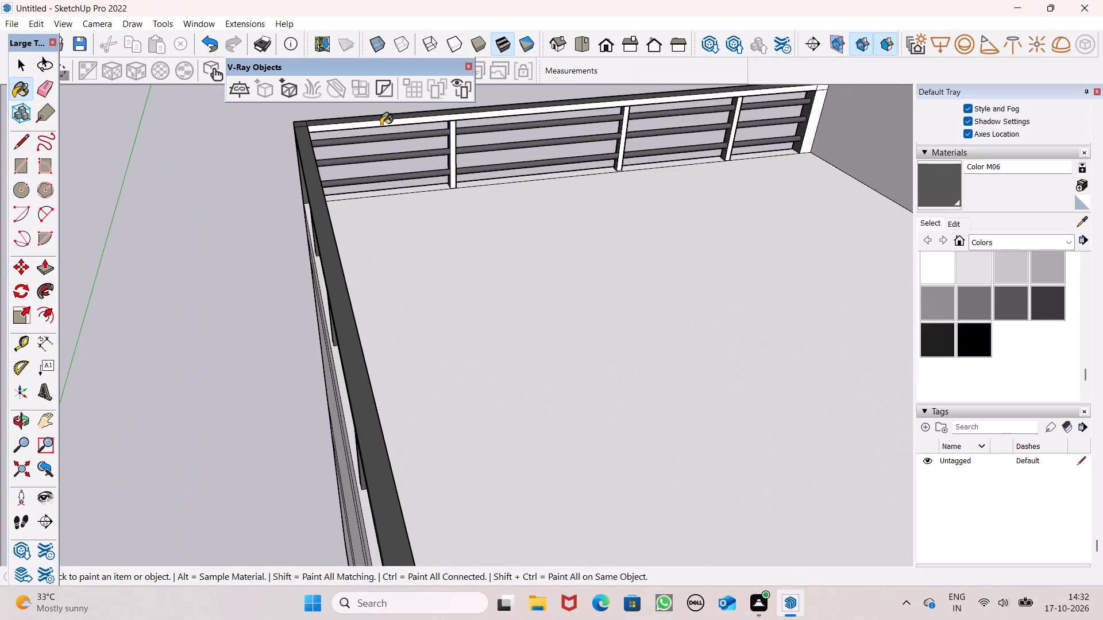
scroll(380, 125, "up", 6)
scroll(269, 151, "up", 5)
scroll(337, 263, "down", 5)
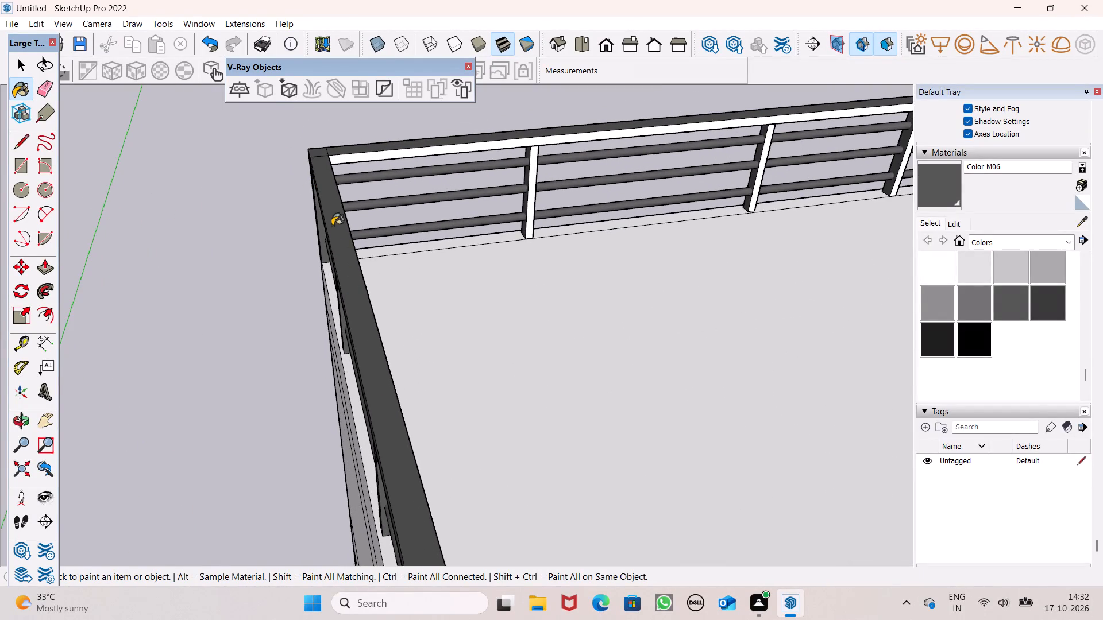
scroll(342, 165, "up", 15)
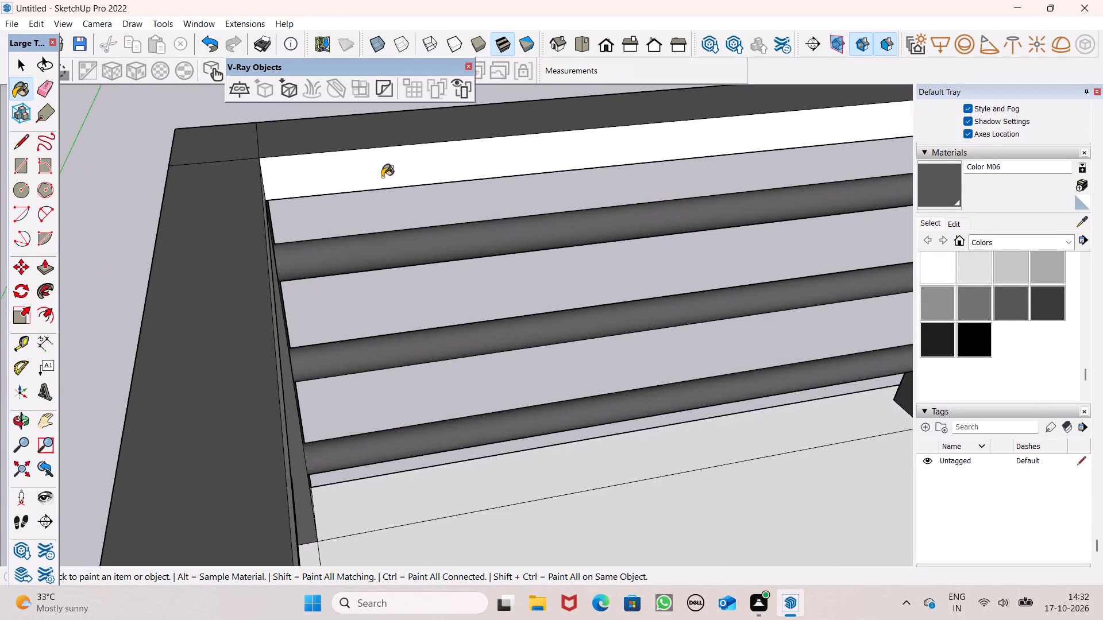
middle_click_drag(382, 177, 309, 142)
left_click(308, 145)
left_click(261, 169)
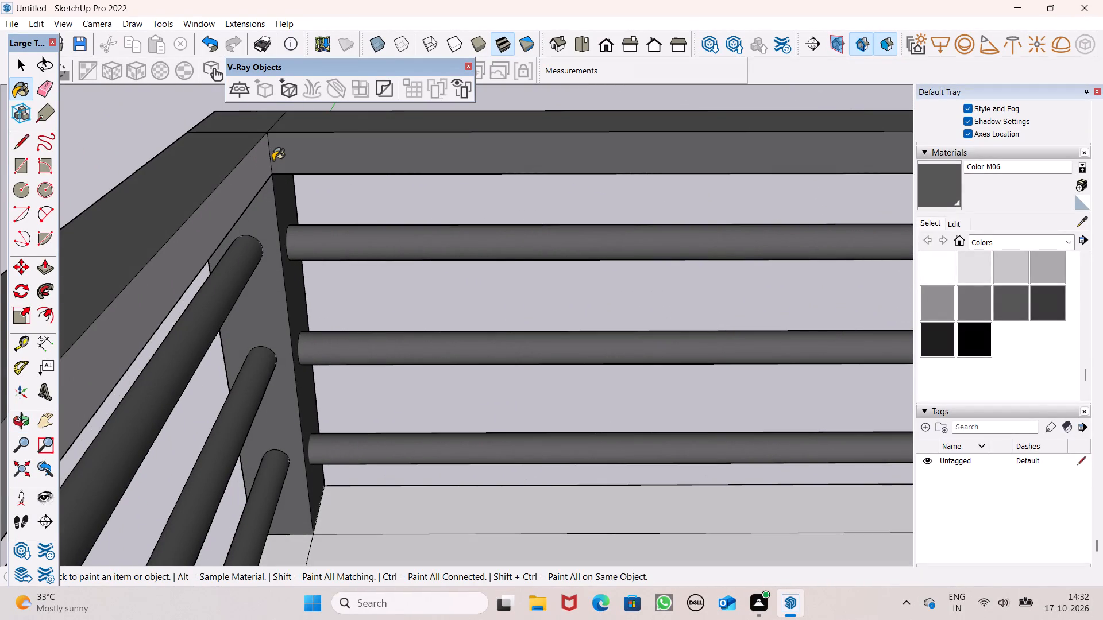
Paint the inner faces of the rear and long side railing posts nearest the rear corner with Color M06.
scroll(273, 160, "down", 11)
scroll(657, 224, "up", 5)
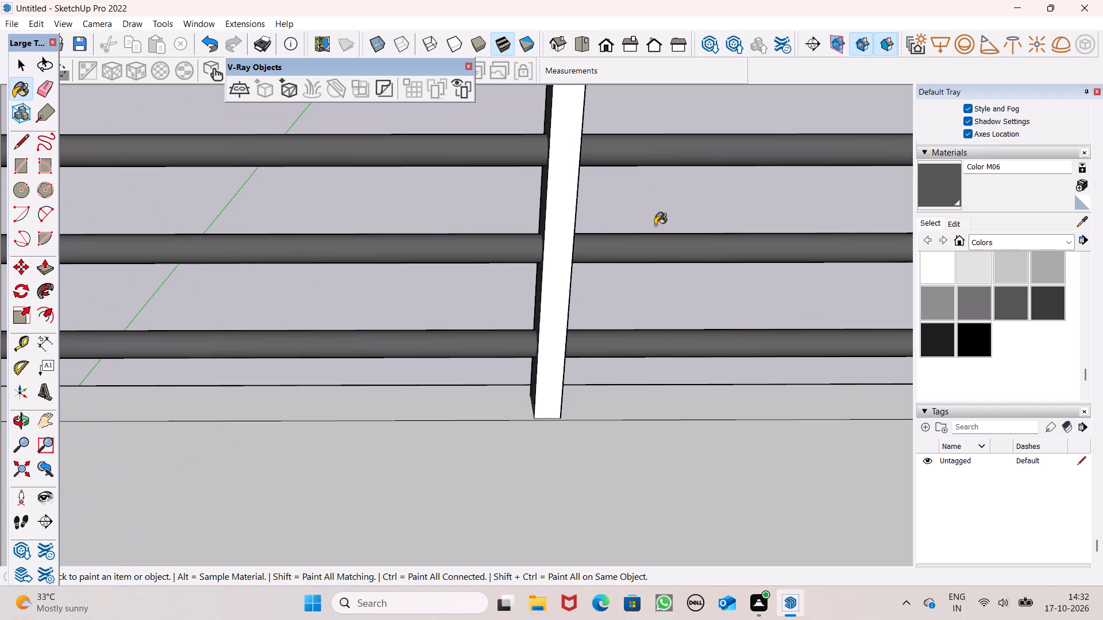
left_click(561, 289)
scroll(560, 273, "down", 6)
middle_click_drag(549, 276, 549, 276)
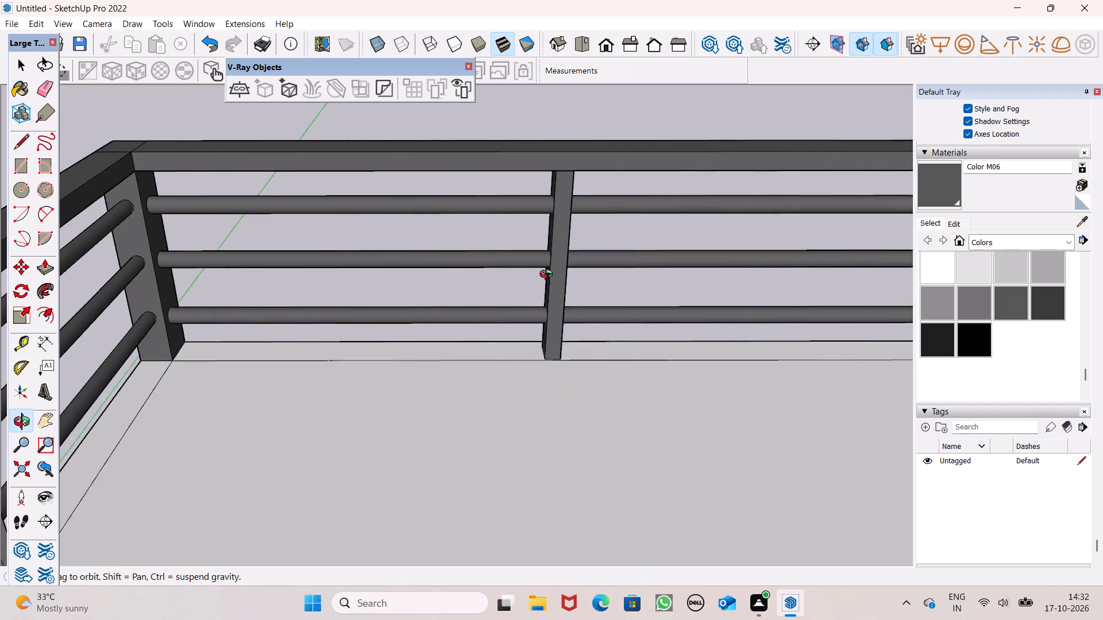
middle_click_drag(549, 276, 363, 175)
scroll(566, 196, "down", 5)
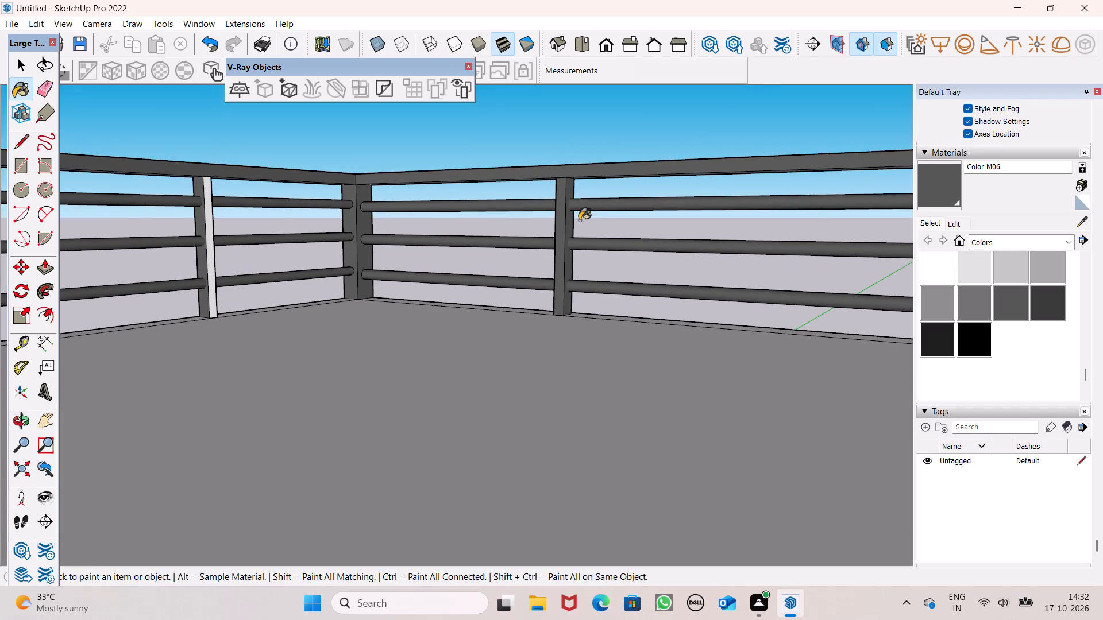
middle_click_drag(596, 239, 338, 250)
scroll(350, 260, "up", 1)
scroll(237, 206, "up", 4)
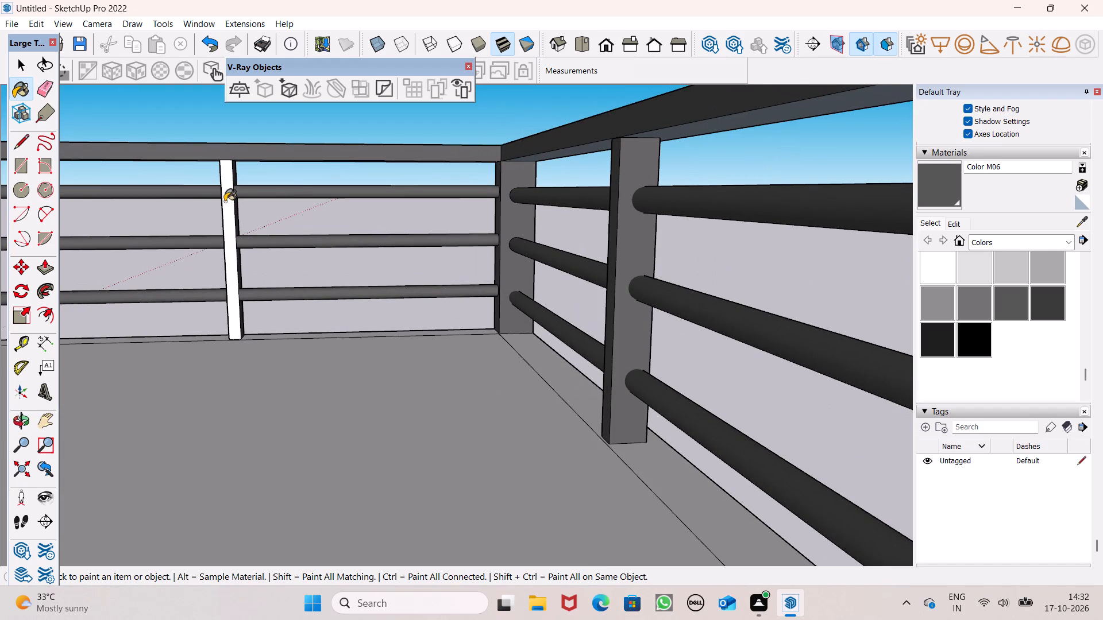
left_click(225, 201)
Paint the inner faces of the rear railing's two remaining intermediate posts with Color M06.
scroll(439, 181, "down", 4)
middle_click_drag(472, 189, 673, 196)
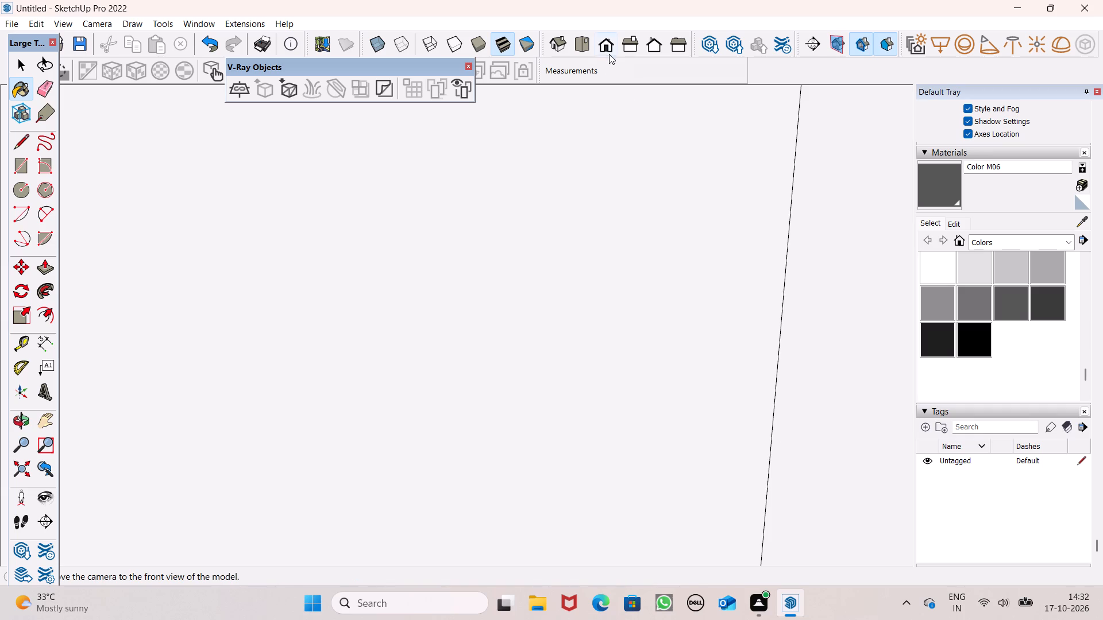
left_click(609, 49)
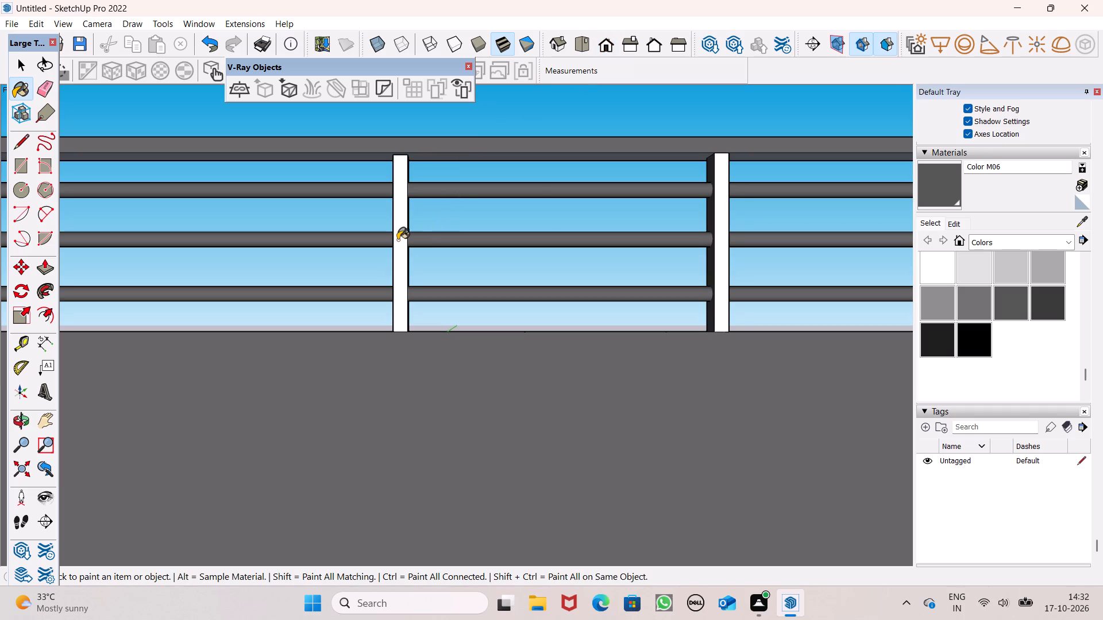
left_click(396, 238)
left_click_drag(723, 239, 723, 238)
left_click_drag(723, 238, 716, 237)
Paint the inner face of the long side railing post nearest the front corner with Color M06.
scroll(562, 125, "down", 9)
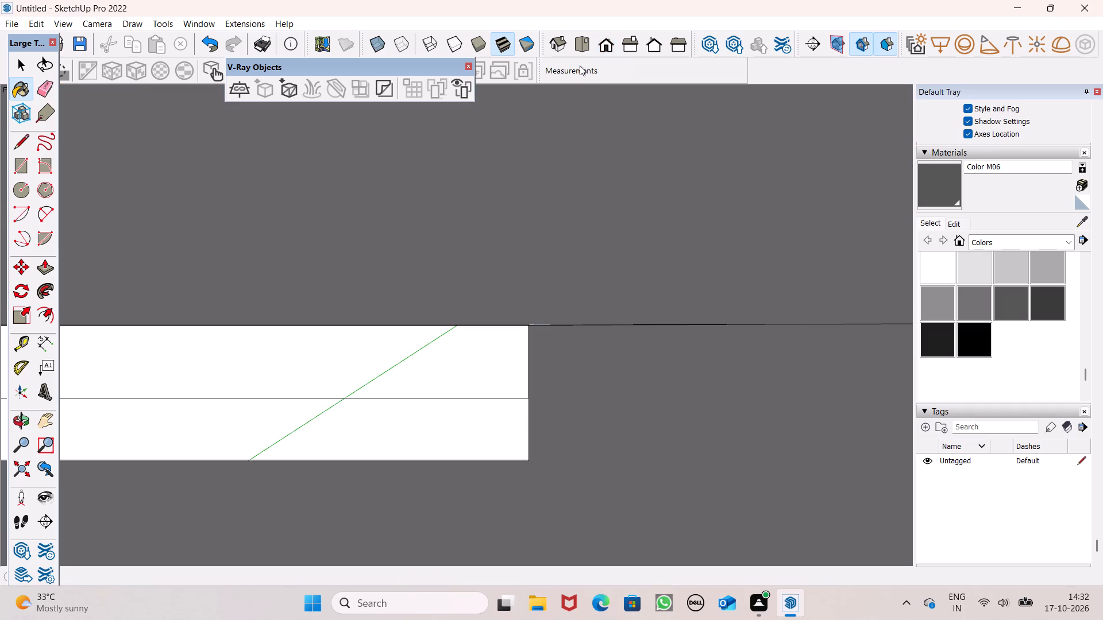
left_click(586, 48)
left_click(604, 46)
scroll(607, 215, "down", 7)
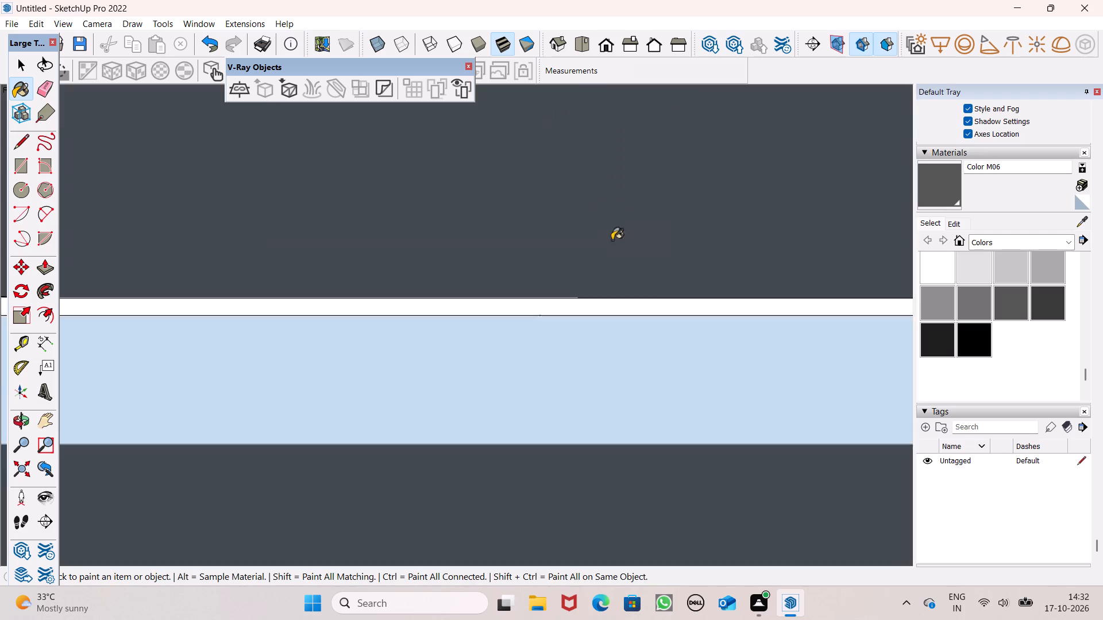
scroll(612, 240, "down", 1)
scroll(688, 330, "down", 20)
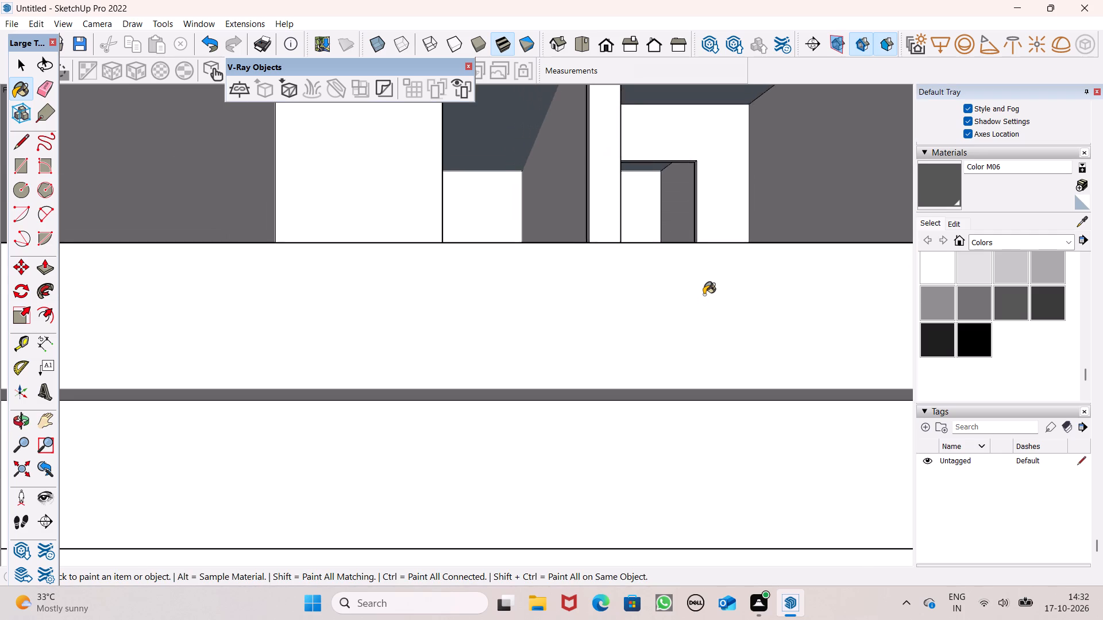
scroll(704, 294, "down", 7)
scroll(705, 288, "down", 19)
middle_click_drag(705, 288, 649, 408)
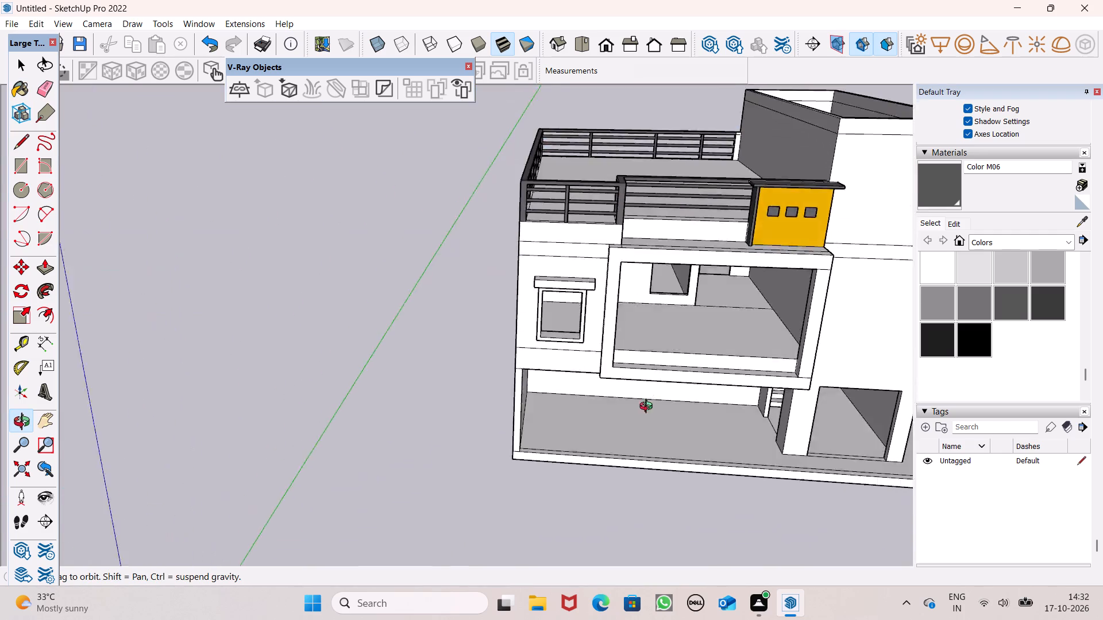
middle_click_drag(649, 408, 396, 460)
scroll(388, 317, "up", 5)
scroll(443, 237, "up", 6)
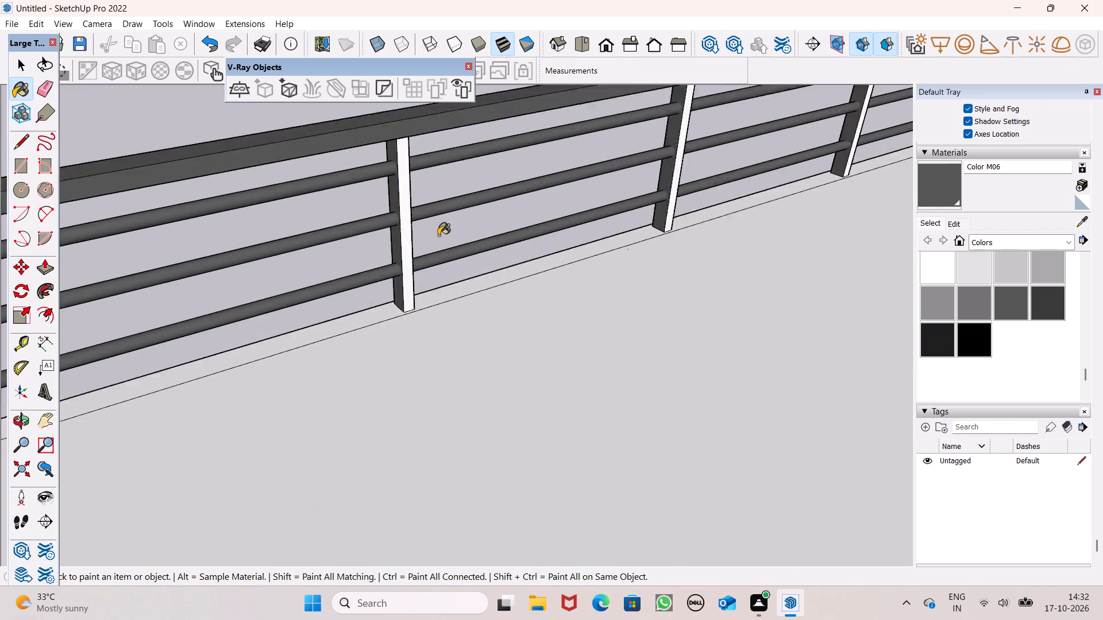
scroll(438, 235, "up", 2)
left_click(395, 249)
Paint the inner faces of the long side railing's three middle posts with Color M06.
scroll(538, 246, "down", 7)
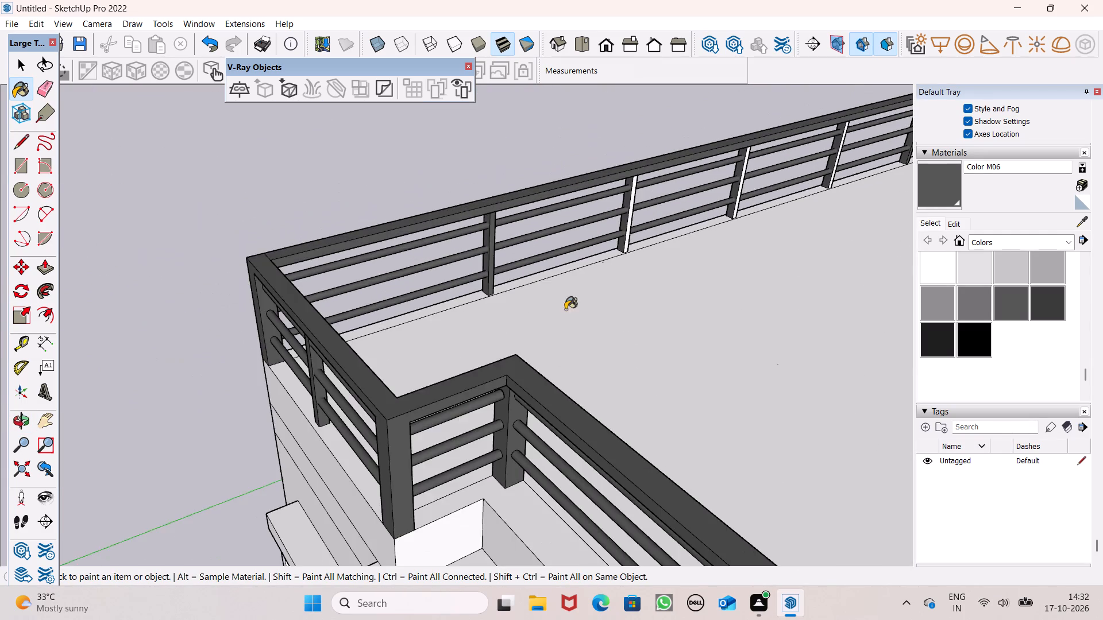
scroll(622, 246, "up", 6)
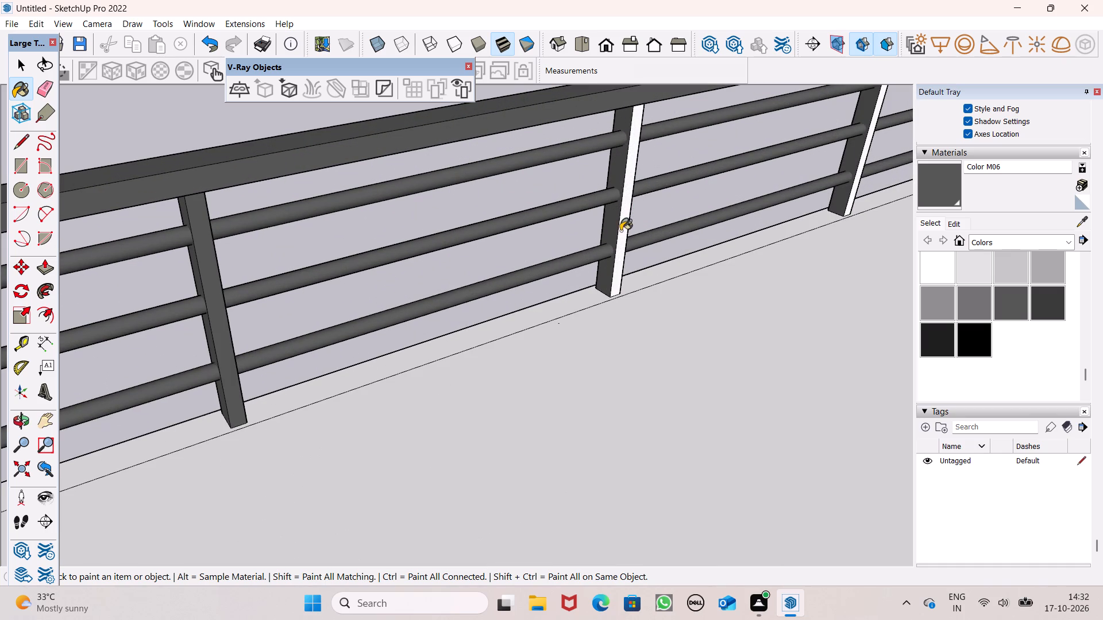
left_click(620, 231)
scroll(605, 290, "down", 11)
scroll(776, 209, "up", 4)
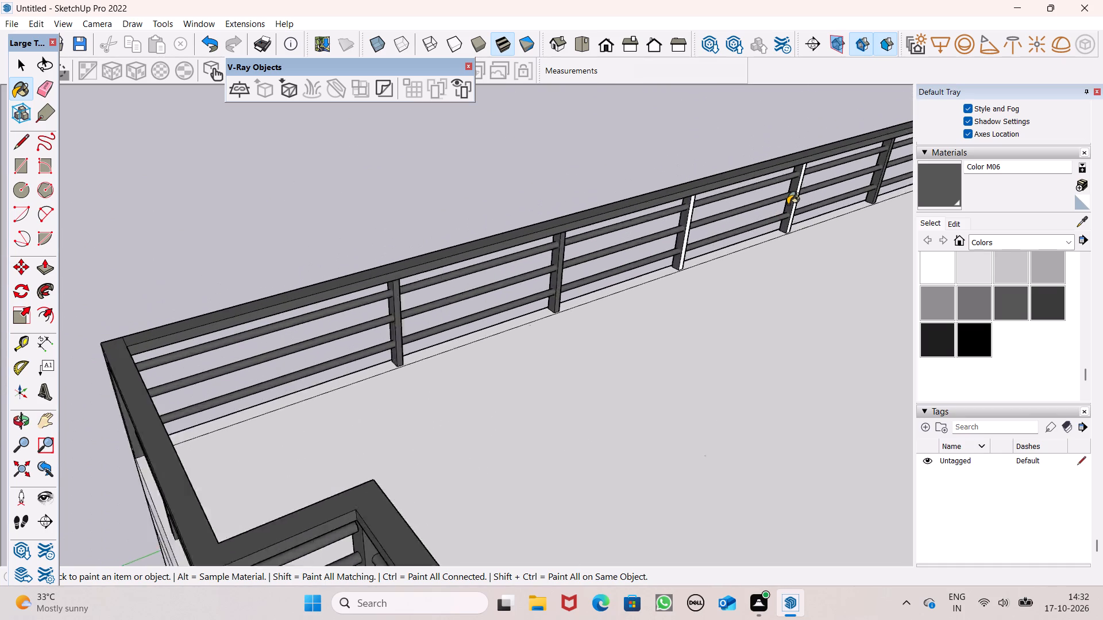
scroll(788, 204, "up", 2)
scroll(652, 270, "up", 5)
left_click(638, 262)
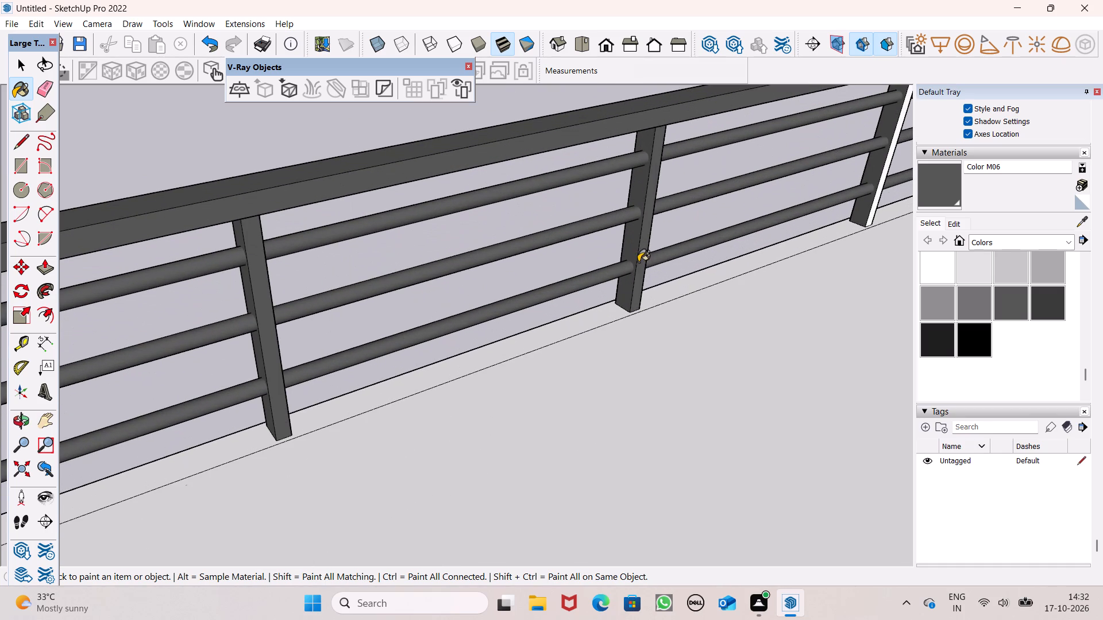
scroll(443, 261, "down", 6)
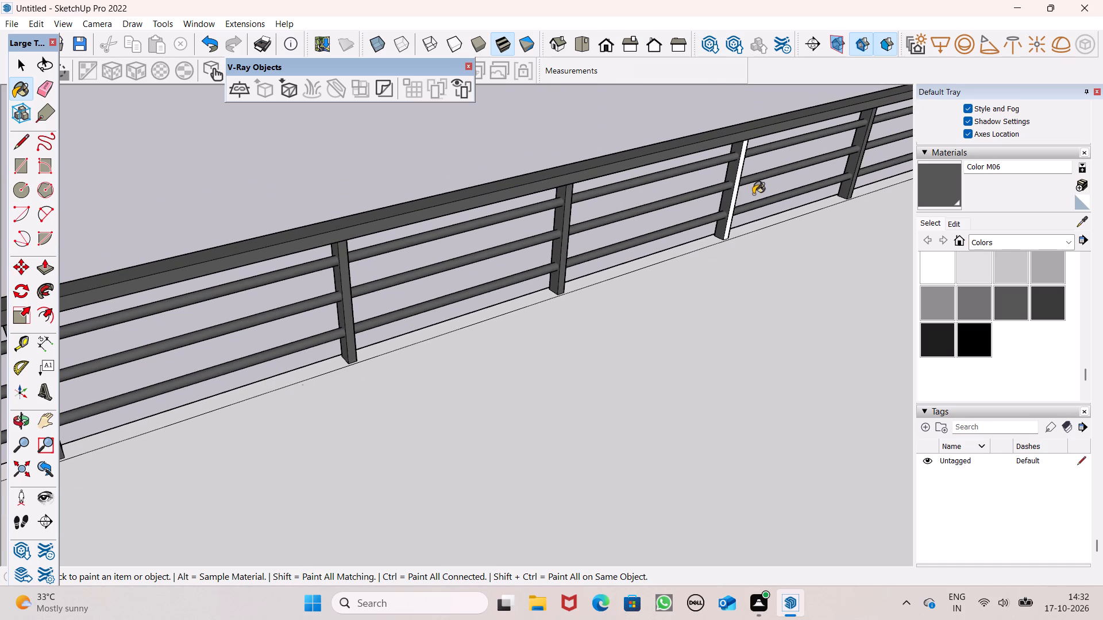
scroll(761, 211, "up", 5)
scroll(682, 227, "up", 1)
left_click(700, 228)
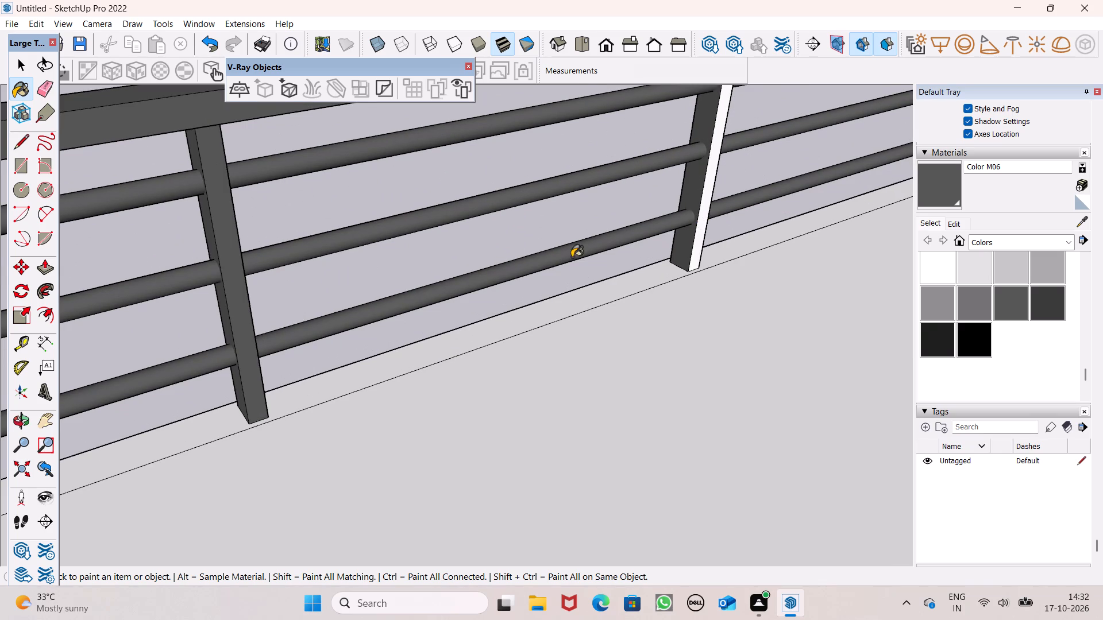
Paint the inner faces of the rear railing's end post and its top block beside the wall with Color M06.
scroll(385, 316, "down", 6)
scroll(451, 258, "down", 5)
scroll(623, 211, "down", 3)
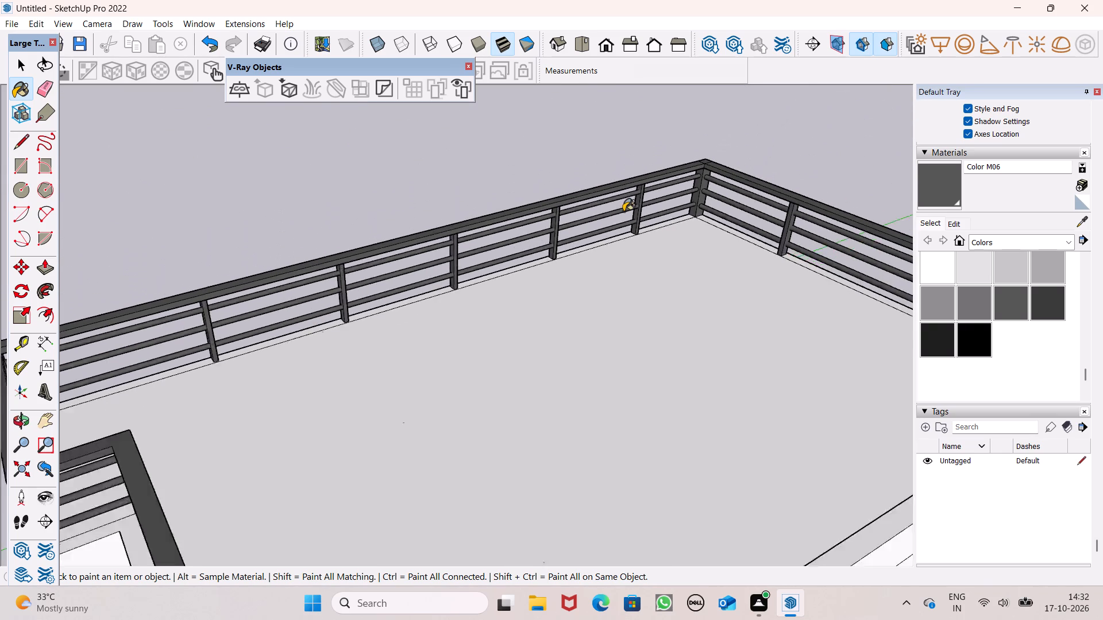
scroll(623, 211, "down", 4)
middle_click_drag(596, 229, 893, 182)
scroll(715, 246, "up", 3)
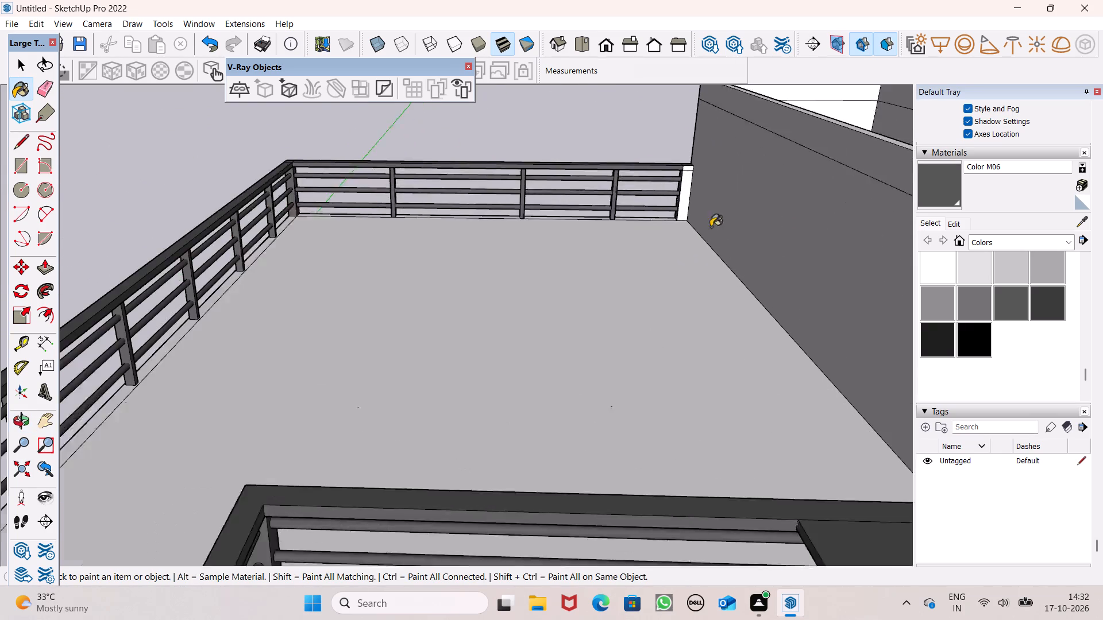
scroll(711, 227, "up", 2)
scroll(687, 158, "up", 12)
left_click(700, 174)
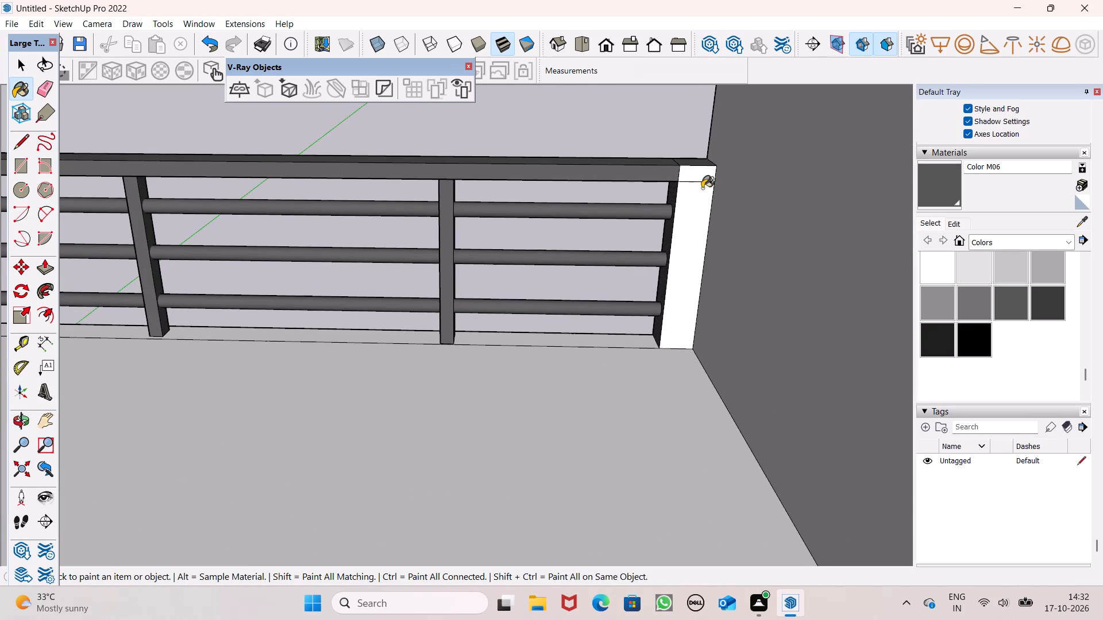
left_click(696, 207)
Paint the inner faces of the post and top beams at the front railing's projecting inner corner with Color M06.
scroll(692, 199, "down", 6)
middle_click_drag(647, 247, 896, 296)
middle_click_drag(533, 313, 533, 315)
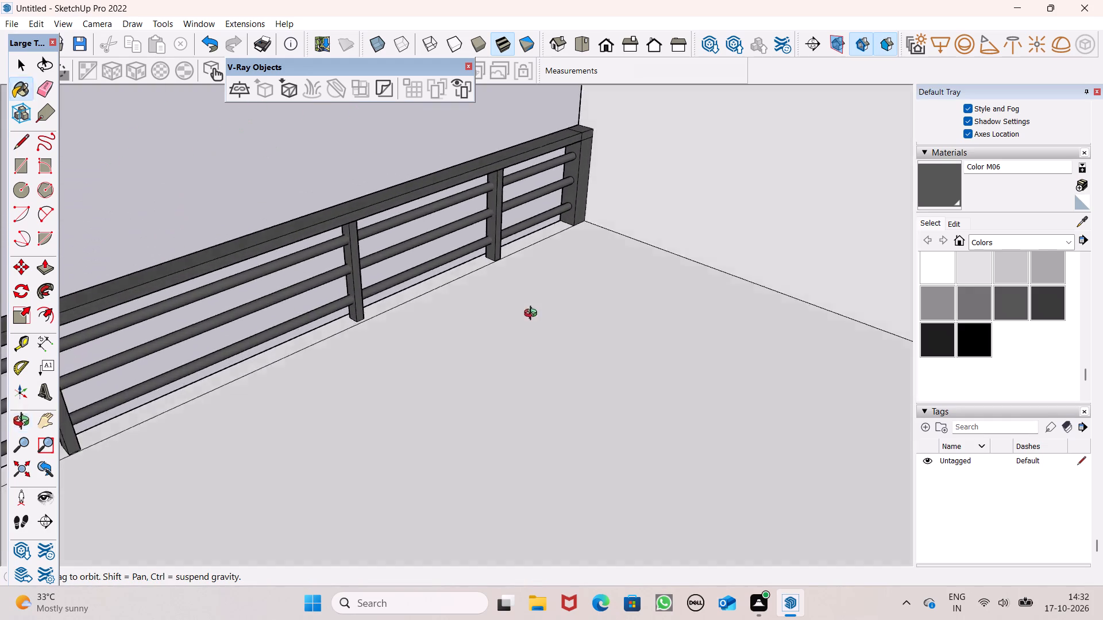
middle_click_drag(533, 315, 1016, 289)
scroll(705, 218, "down", 7)
scroll(559, 227, "down", 7)
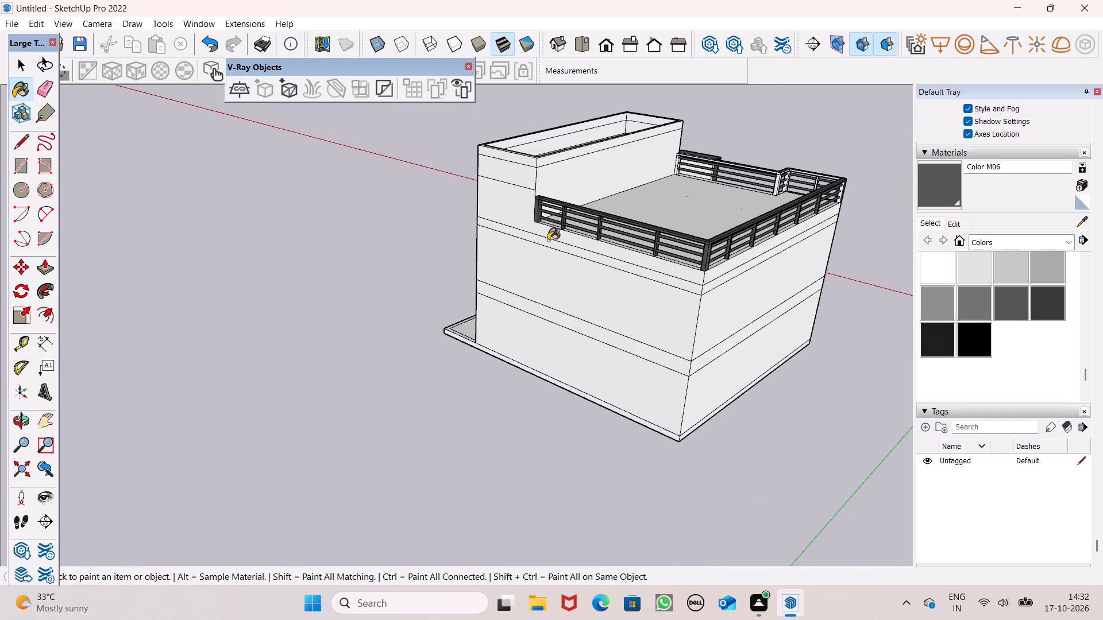
scroll(719, 215, "up", 7)
scroll(845, 182, "up", 7)
middle_click(845, 182)
scroll(781, 181, "up", 6)
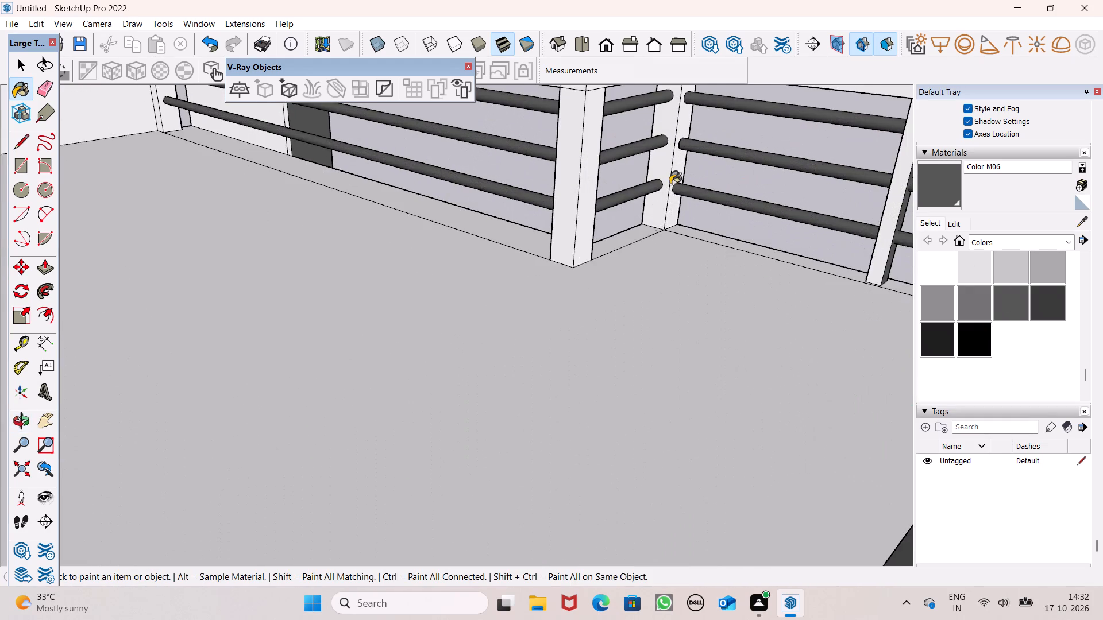
scroll(670, 185, "down", 5)
scroll(589, 123, "up", 7)
left_click(584, 118)
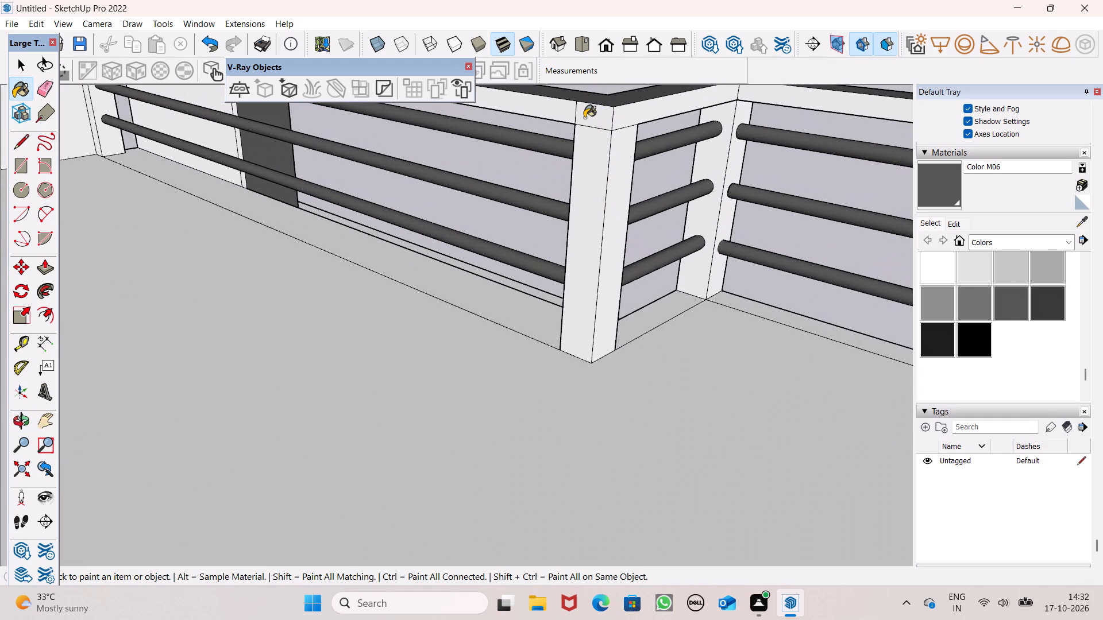
left_click(572, 113)
left_click(630, 118)
left_click(605, 132)
left_click(616, 148)
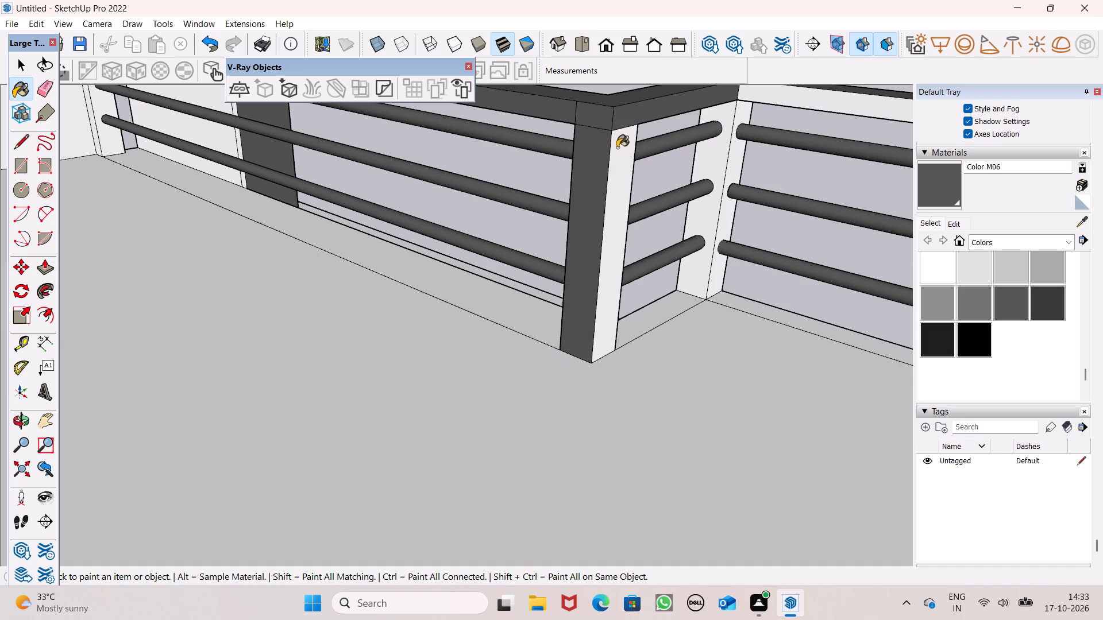
Paint the inner faces of the front railing's recessed corner post and the top beam beyond it with Color M06.
left_click(724, 107)
left_click(737, 122)
scroll(708, 172, "down", 6)
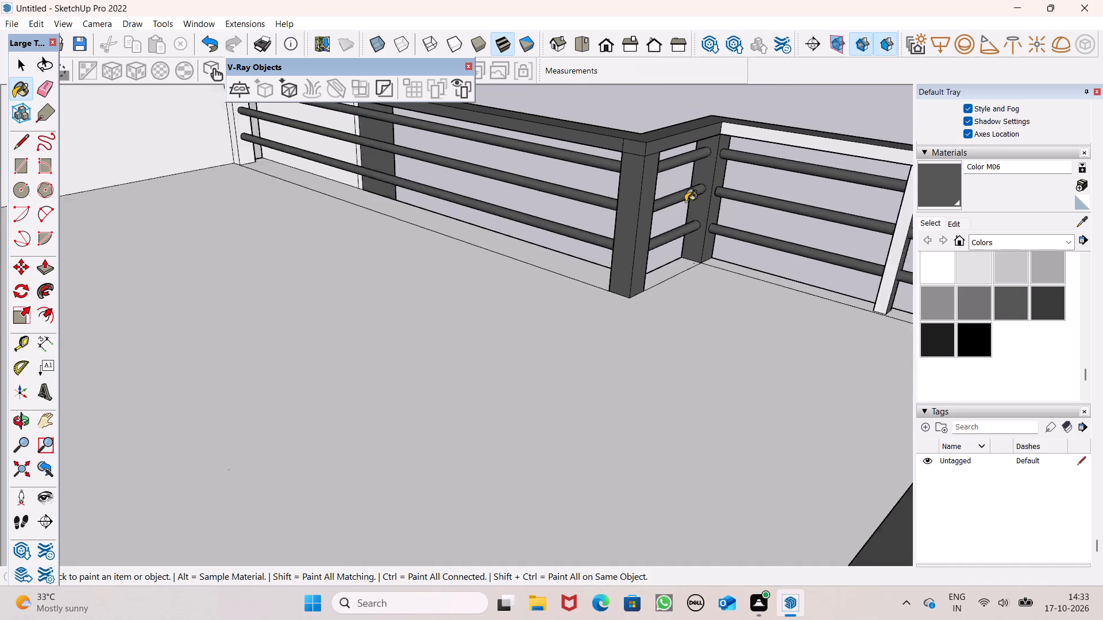
scroll(685, 201, "down", 1)
scroll(732, 134, "up", 5)
left_click(726, 187)
Paint the inner and side faces of the front railing's end post and top block beside the wall with Color M06.
scroll(742, 130, "down", 11)
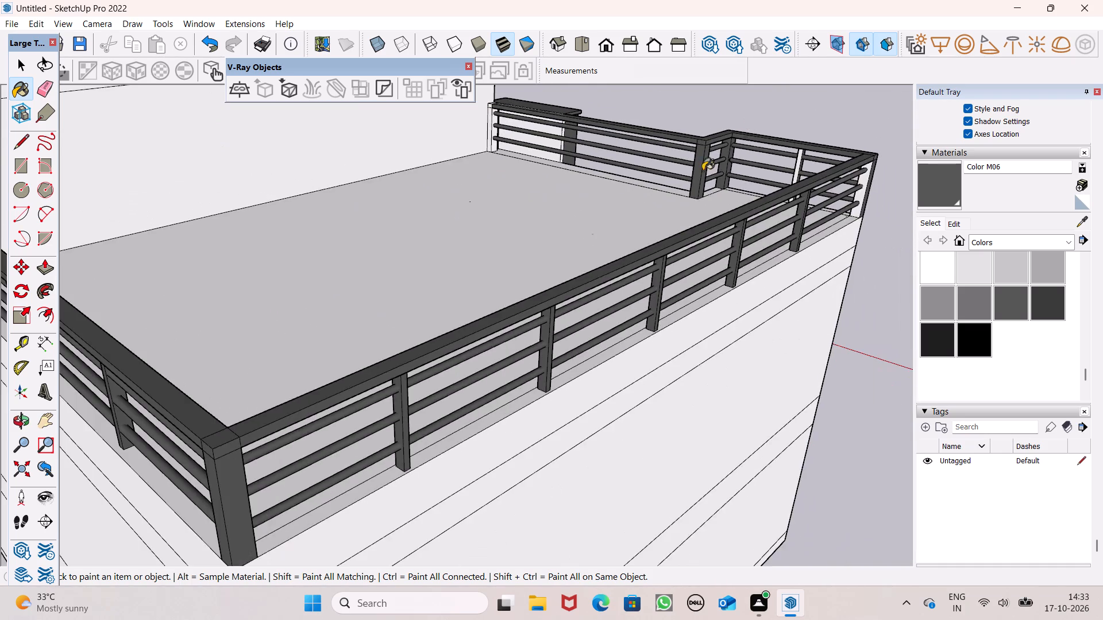
scroll(587, 164, "up", 6)
scroll(520, 247, "down", 3)
middle_click_drag(532, 235, 673, 207)
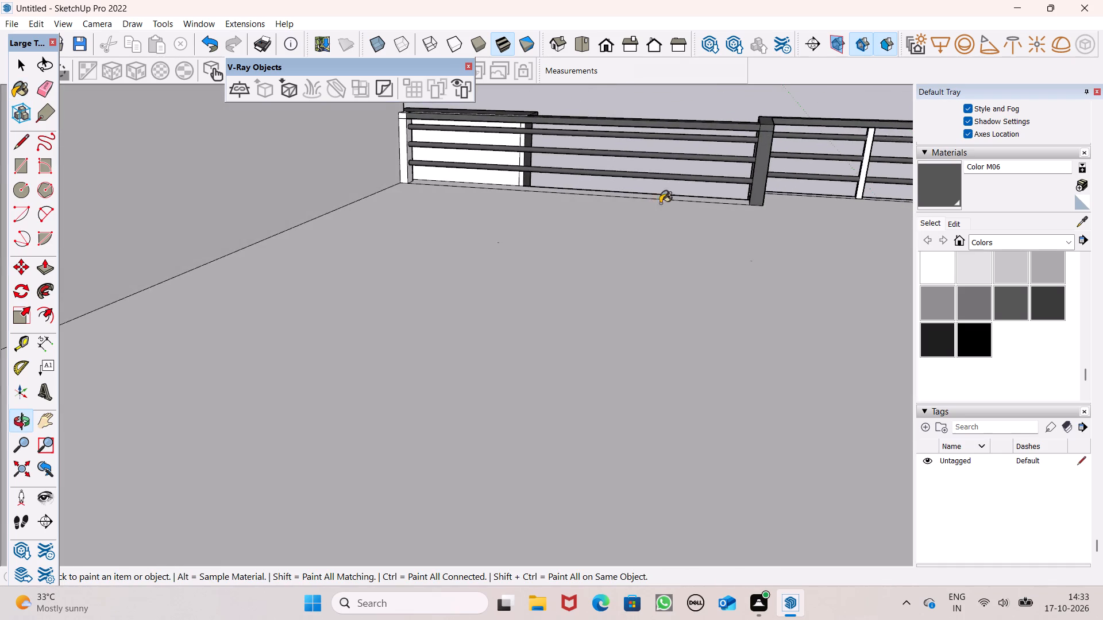
scroll(376, 187, "up", 6)
scroll(385, 134, "down", 6)
scroll(398, 106, "up", 11)
left_click(413, 143)
left_click(417, 133)
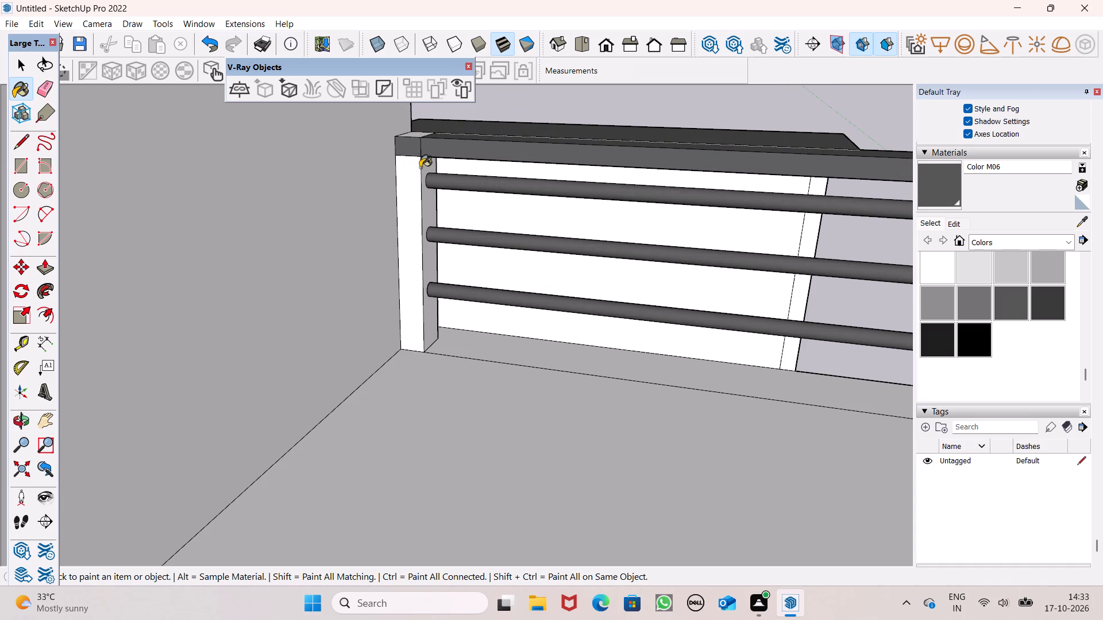
left_click(419, 172)
left_click(431, 169)
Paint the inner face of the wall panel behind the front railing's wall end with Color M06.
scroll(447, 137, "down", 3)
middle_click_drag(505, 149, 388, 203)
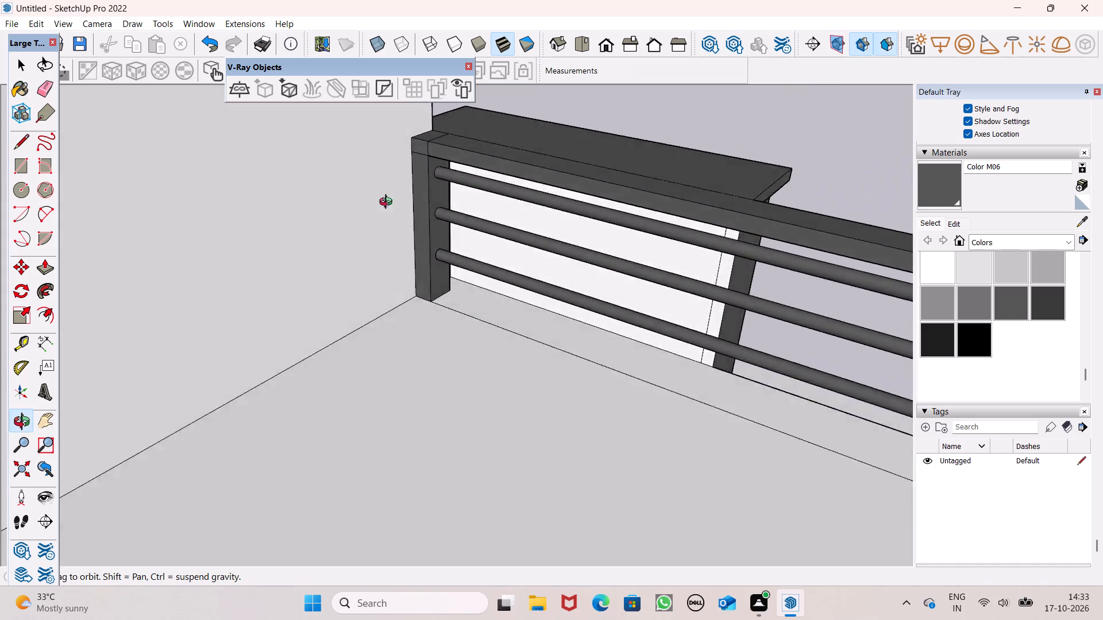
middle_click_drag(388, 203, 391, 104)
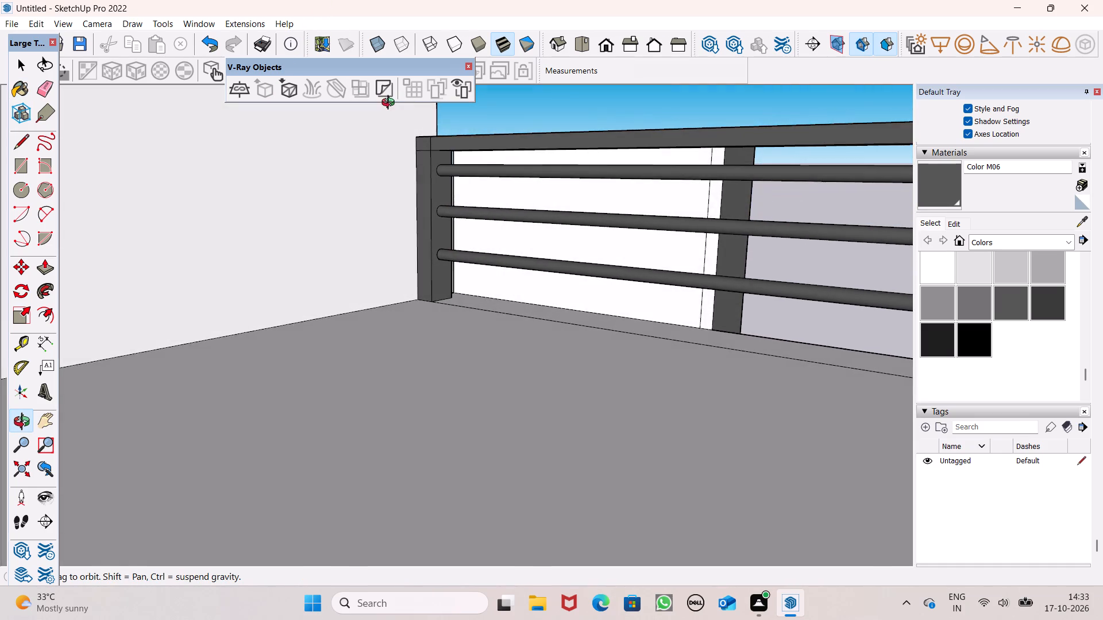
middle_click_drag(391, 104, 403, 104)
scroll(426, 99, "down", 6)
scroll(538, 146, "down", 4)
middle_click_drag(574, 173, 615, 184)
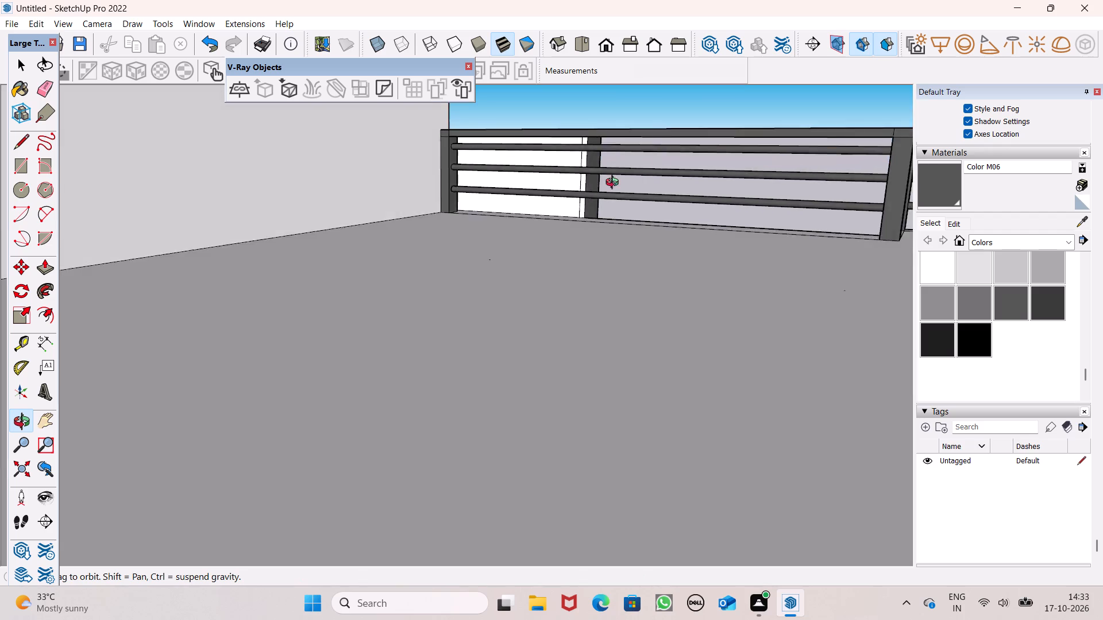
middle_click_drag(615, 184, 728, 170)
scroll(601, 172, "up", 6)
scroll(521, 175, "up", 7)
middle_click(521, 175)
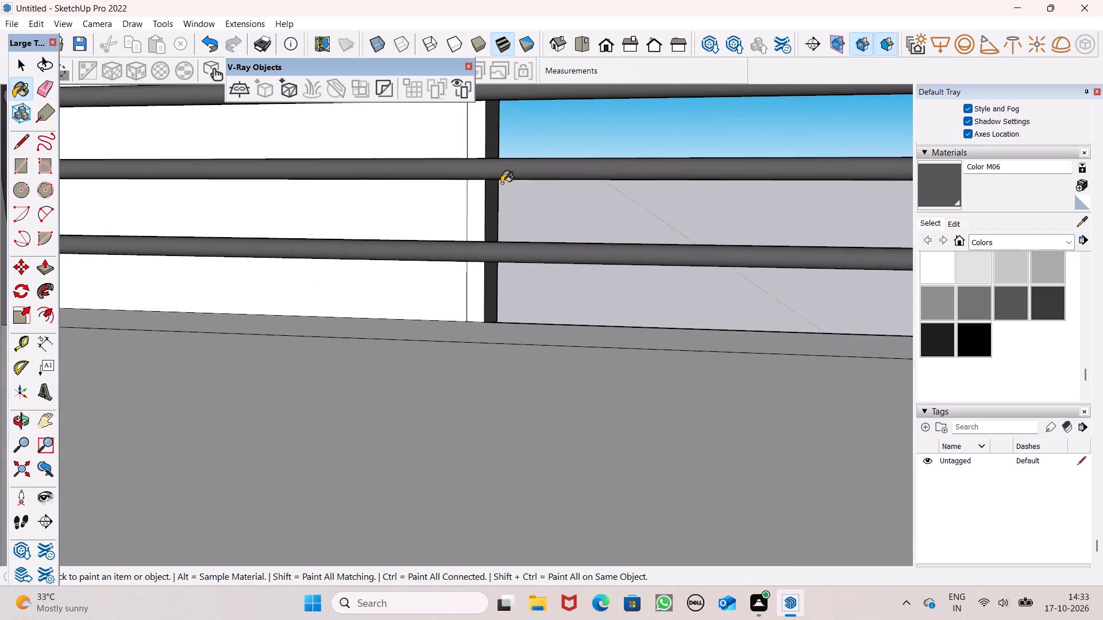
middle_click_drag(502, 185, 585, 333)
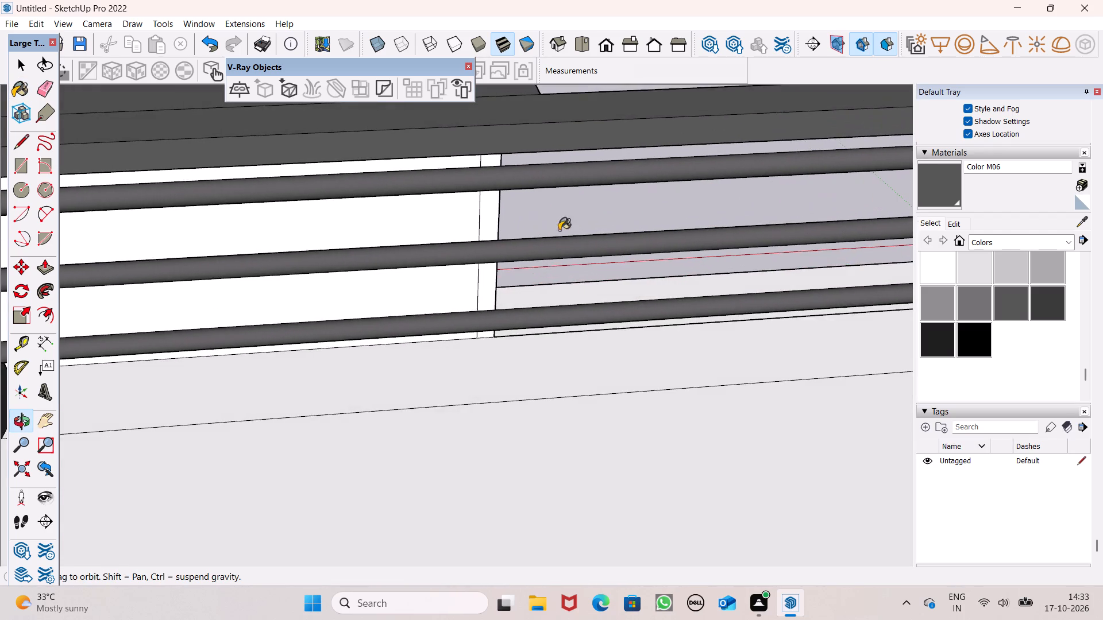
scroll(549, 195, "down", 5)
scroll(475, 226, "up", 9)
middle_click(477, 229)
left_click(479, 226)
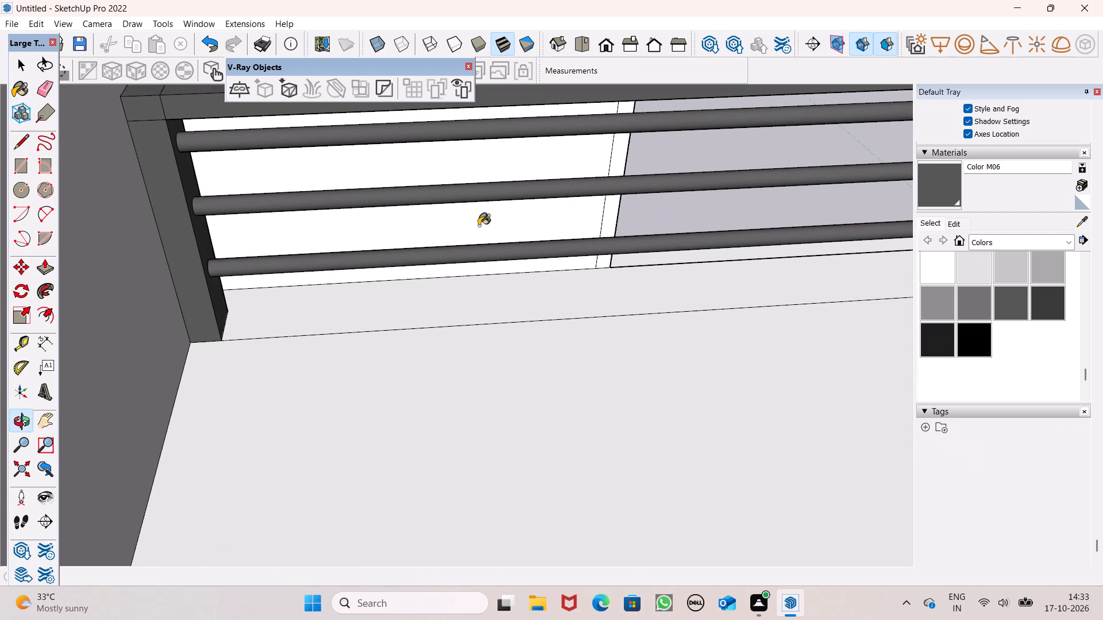
Paint the inner face of the wall panel behind the front railing with Color D06.
scroll(999, 336, "up", 3)
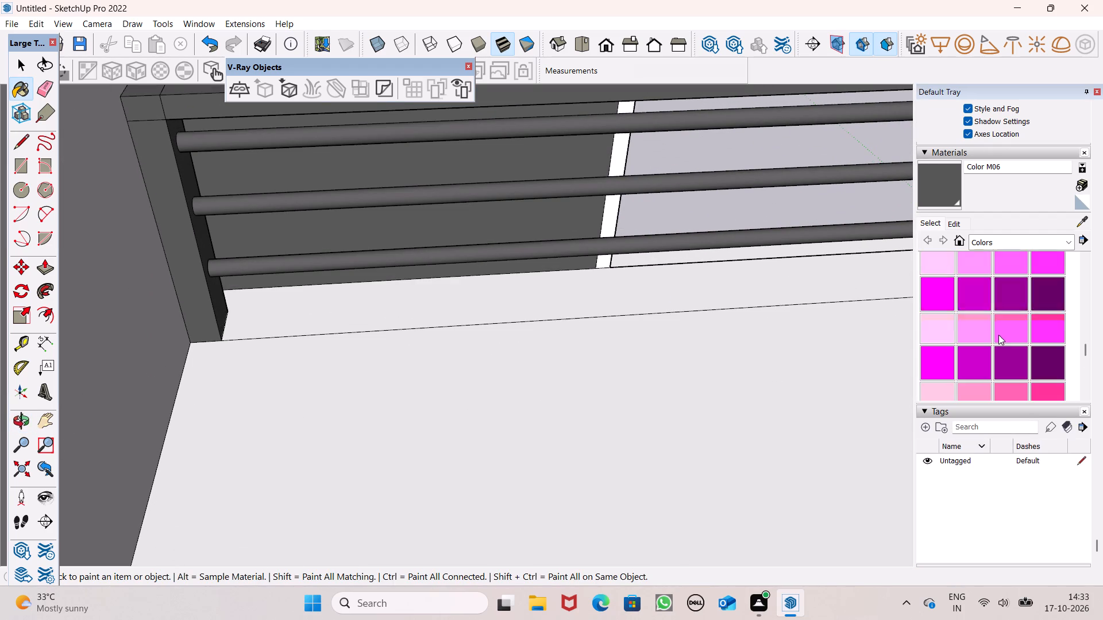
scroll(999, 333, "up", 6)
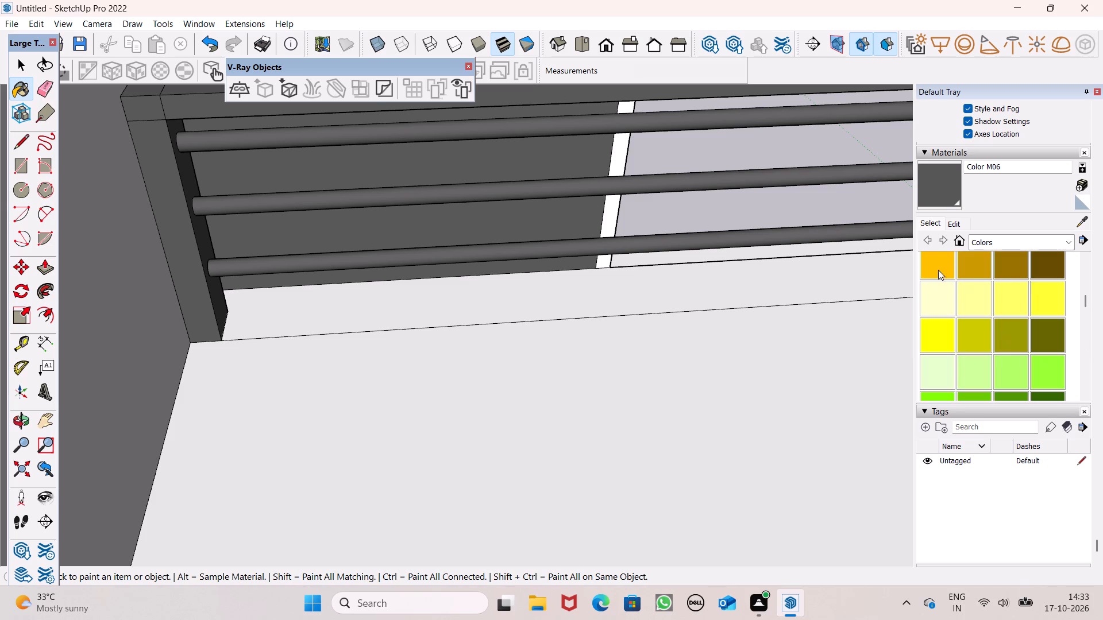
left_click(973, 261)
left_click(477, 231)
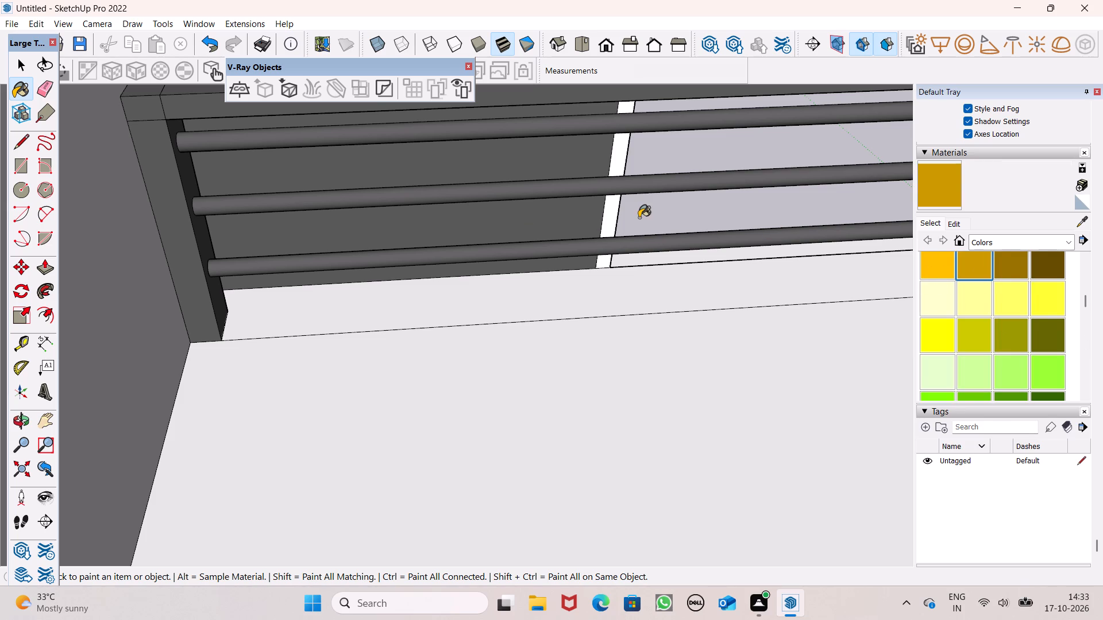
Paint the narrow vertical strip at the end of the yellow panel's inner face with Color M06.
scroll(985, 303, "down", 8)
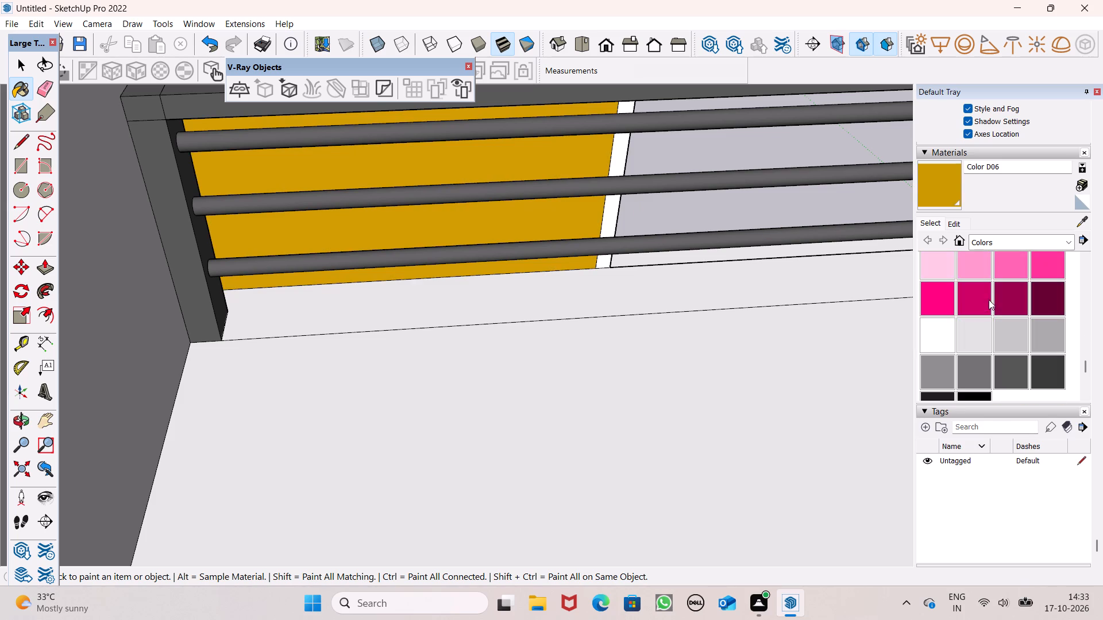
left_click(1020, 385)
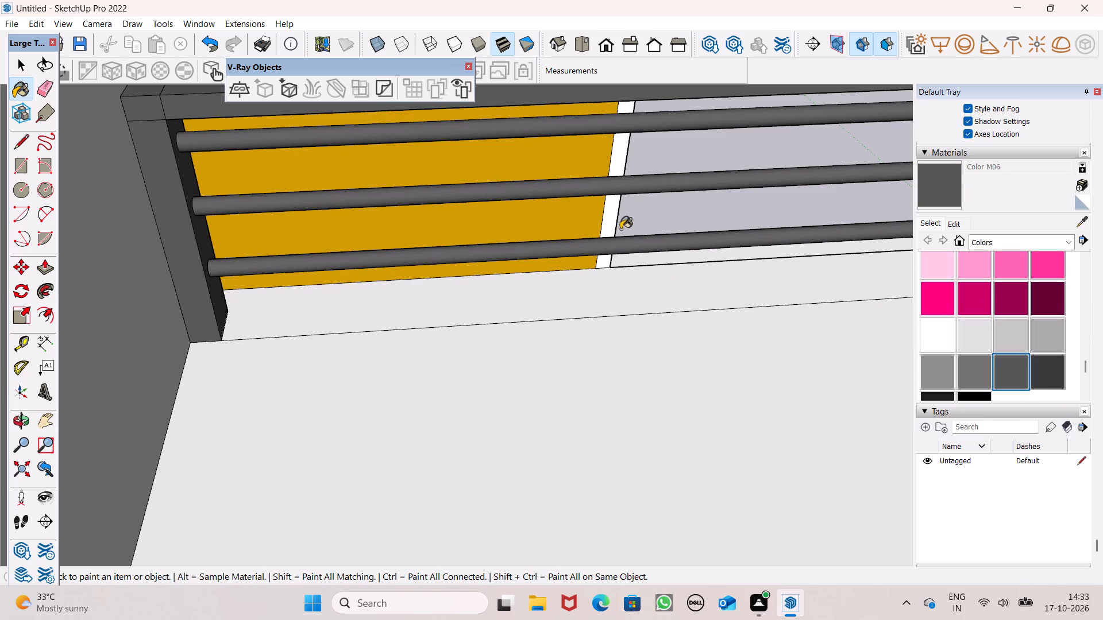
left_click(611, 230)
Paint the unpainted inner side faces of the outer front corner post and the nearby intermediate front post with Color M06.
scroll(597, 241, "down", 9)
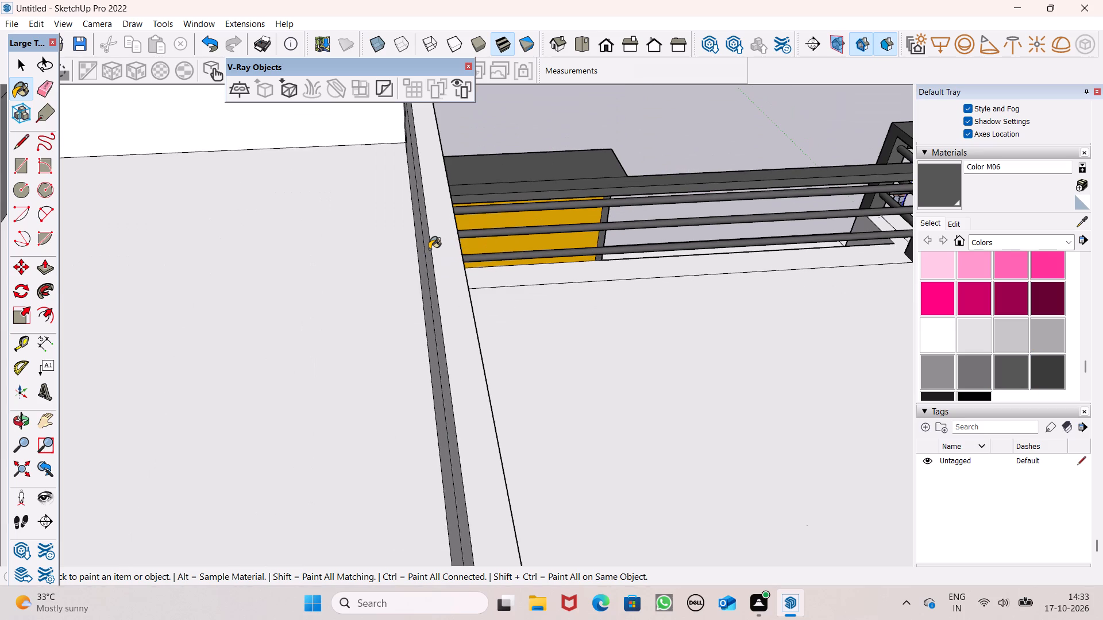
scroll(429, 249, "down", 4)
middle_click_drag(627, 231, 454, 22)
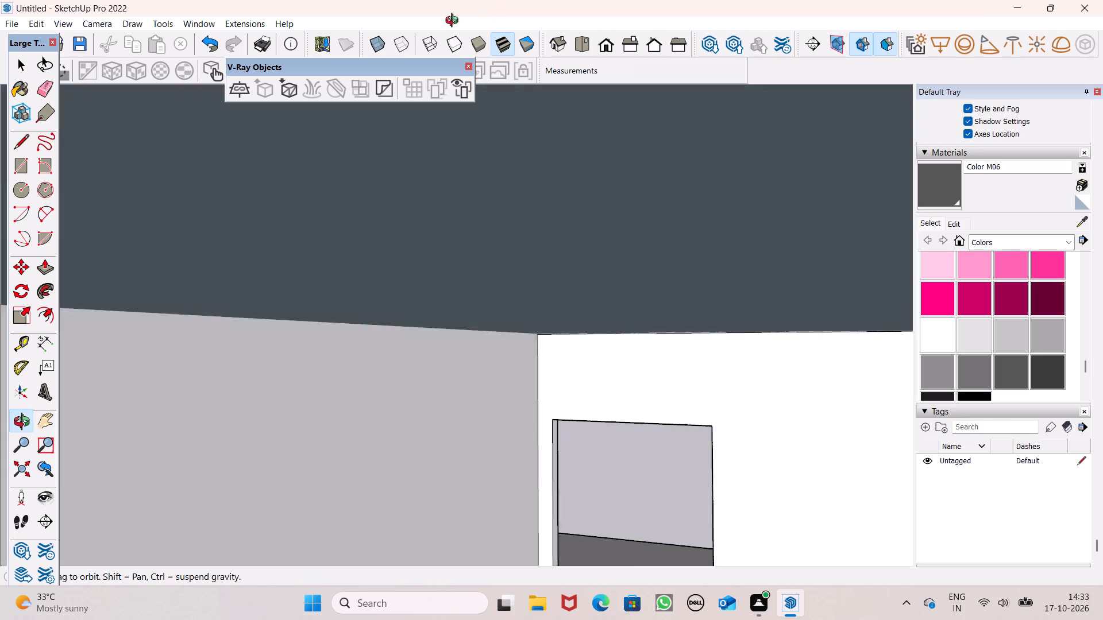
middle_click_drag(454, 22, 416, 86)
scroll(719, 129, "up", 1)
middle_click_drag(799, 255, 710, 155)
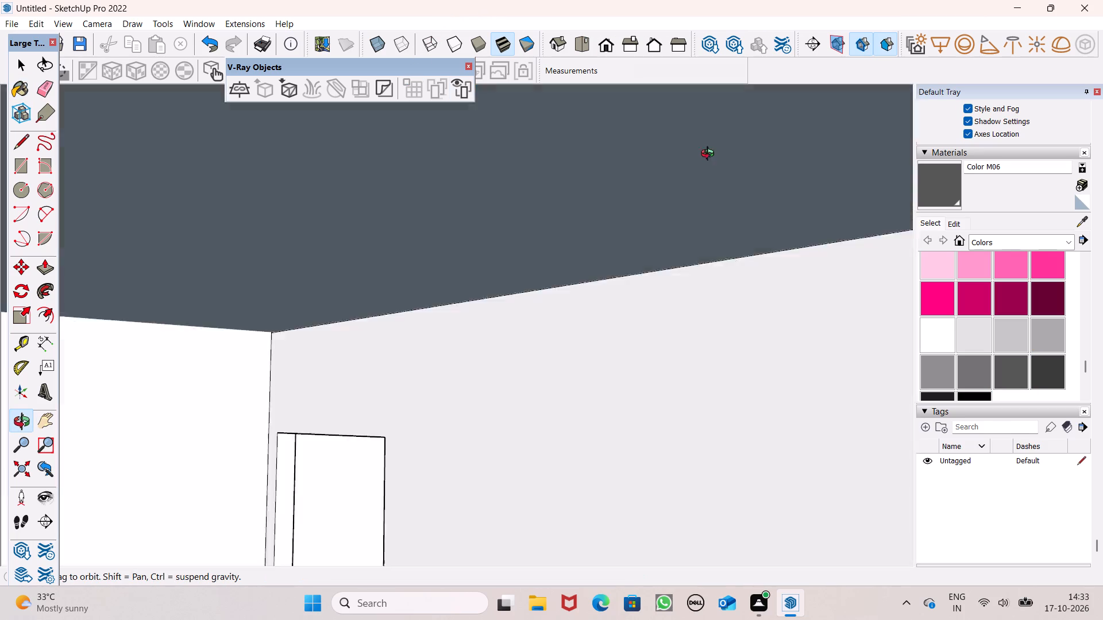
middle_click_drag(710, 155, 574, 278)
scroll(599, 216, "down", 5)
middle_click_drag(689, 290, 689, 290)
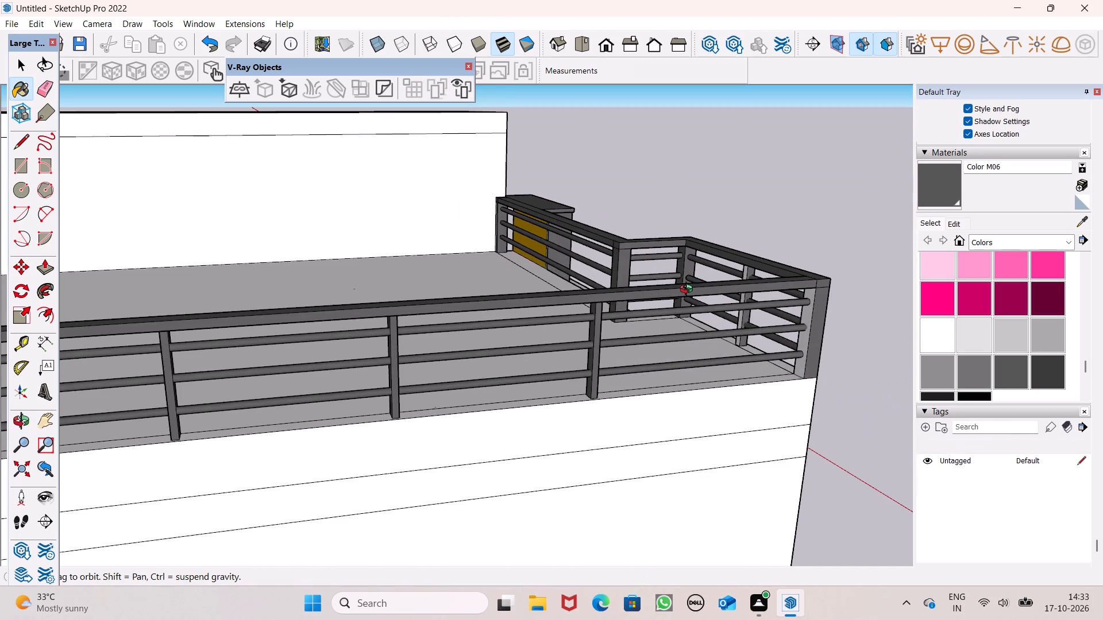
middle_click_drag(689, 290, 406, 144)
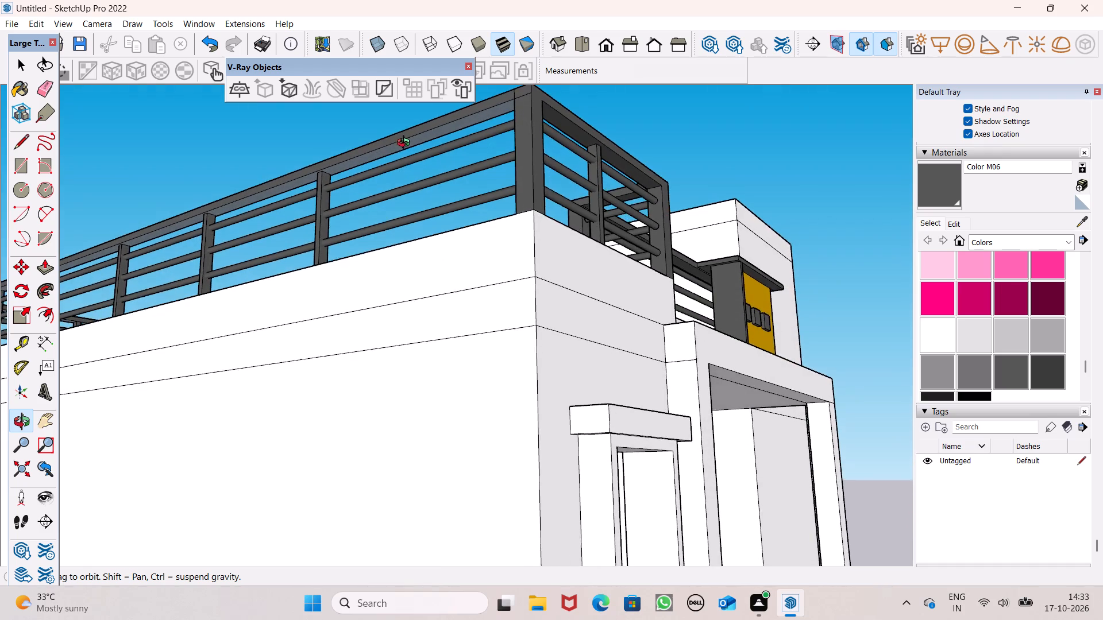
middle_click_drag(406, 144, 745, 212)
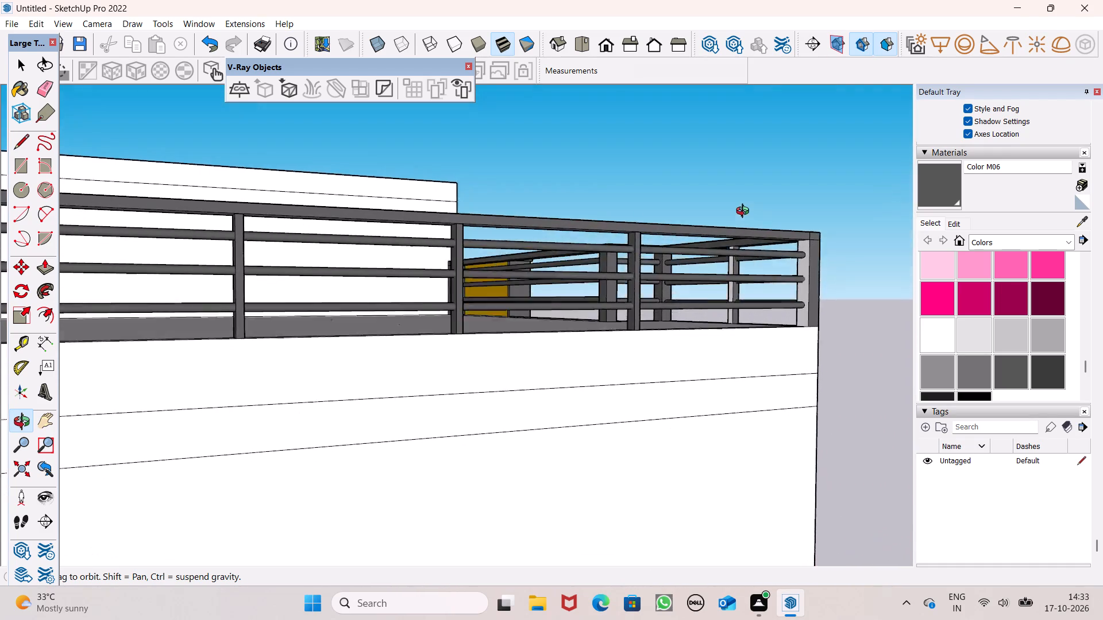
middle_click_drag(745, 212, 747, 195)
scroll(804, 270, "up", 5)
left_click(804, 269)
scroll(730, 234, "up", 6)
left_click(659, 258)
Paint the base strips beneath the long side railing and the projecting front railing with Color M06.
scroll(695, 200, "down", 10)
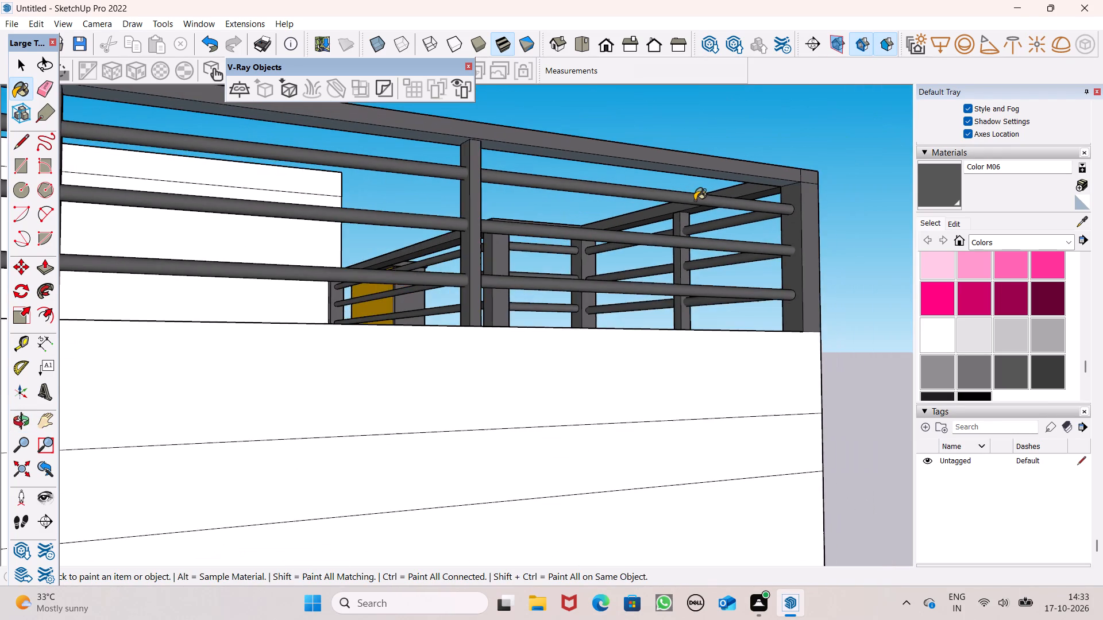
middle_click_drag(722, 196, 713, 321)
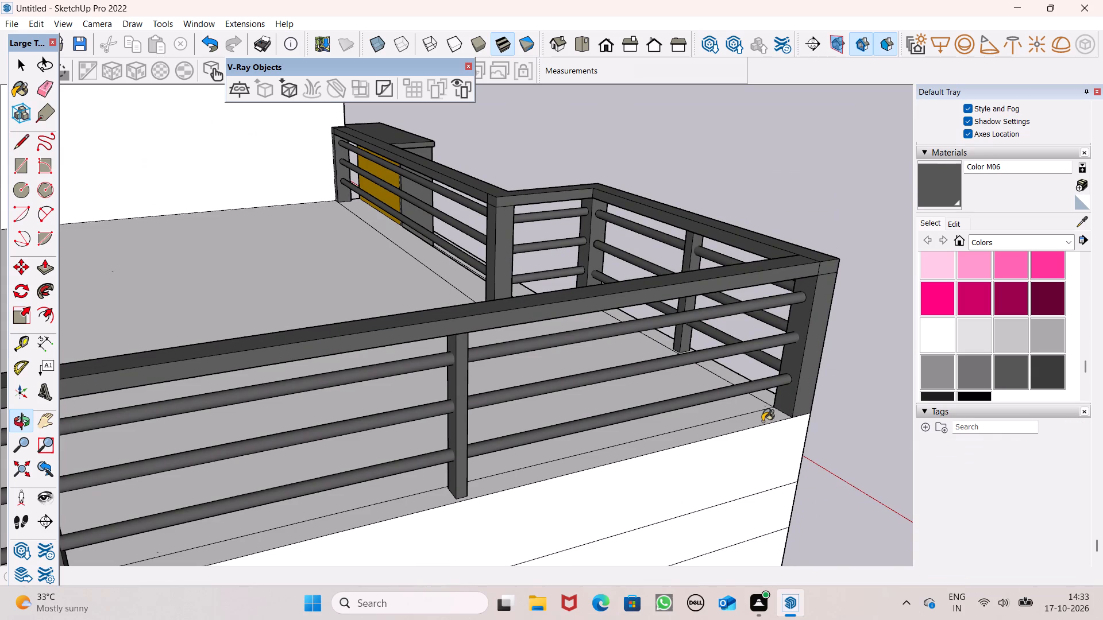
left_click(762, 421)
left_click(768, 402)
Paint the base strip beneath the short return and recessed part of the front railing with Color M06.
scroll(785, 297, "down", 5)
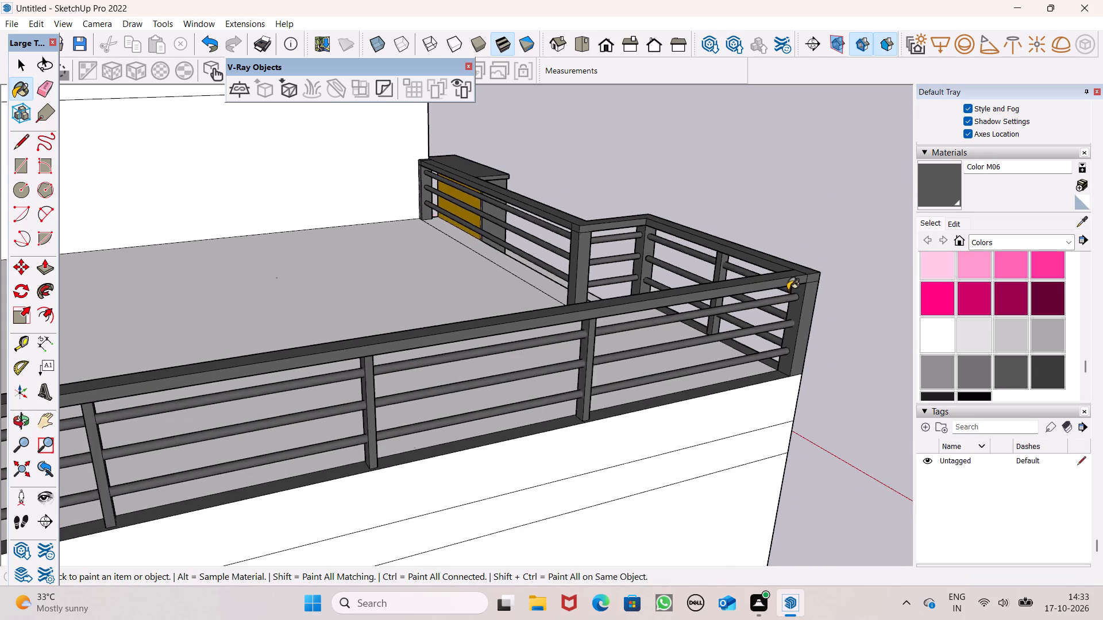
middle_click_drag(788, 290, 655, 401)
scroll(547, 341, "up", 4)
left_click(597, 359)
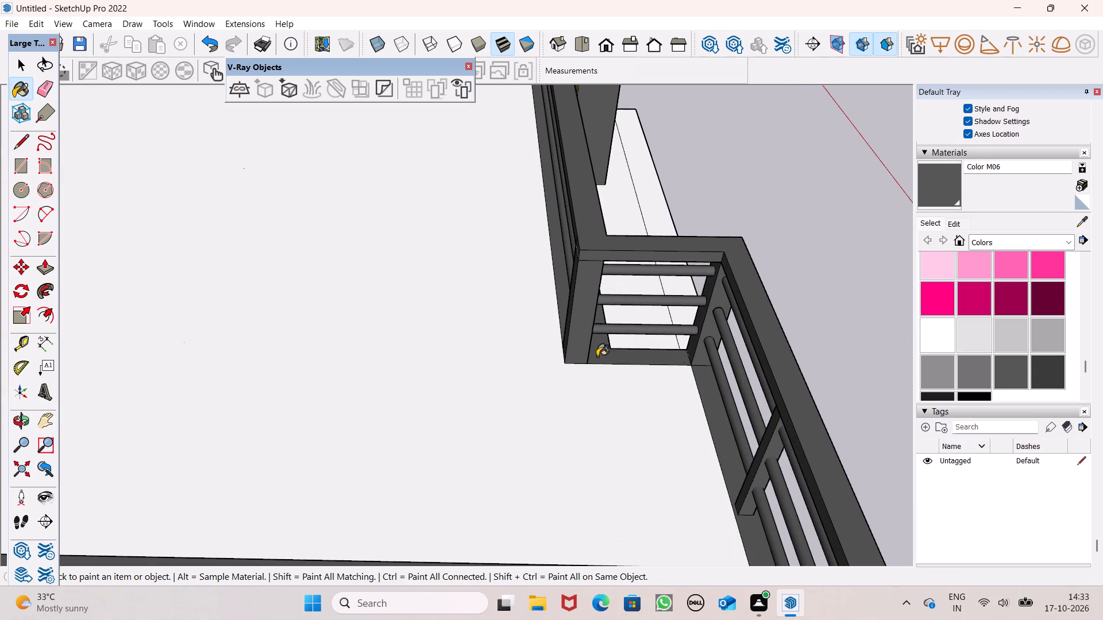
Paint the base strip beneath the rear railing with Color M06.
middle_click_drag(644, 370, 591, 261)
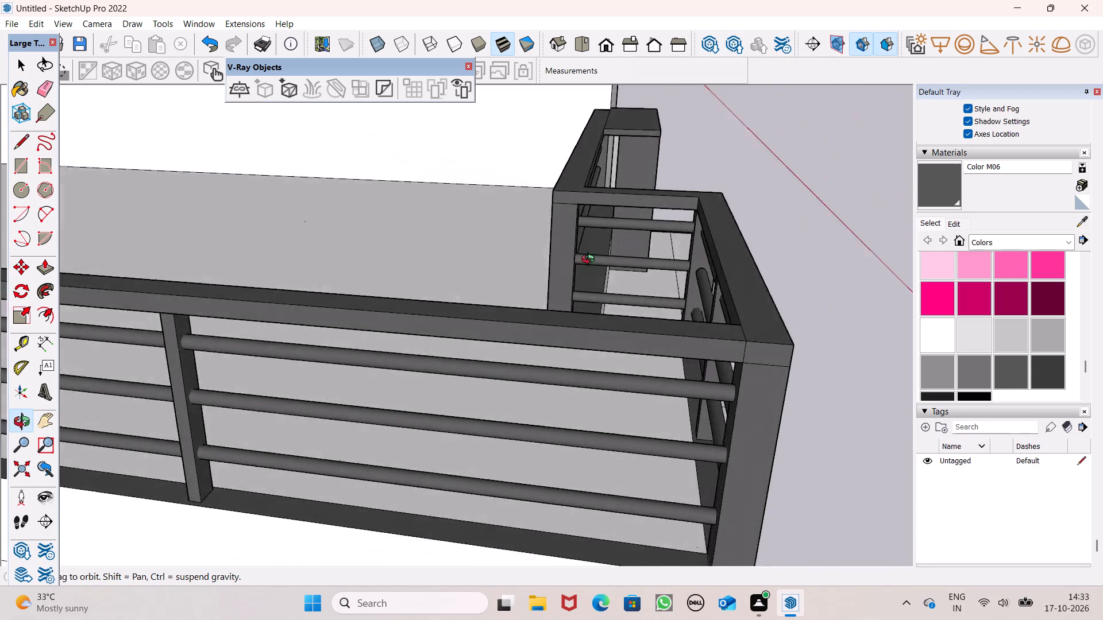
middle_click_drag(591, 261, 367, 288)
scroll(352, 267, "up", 1)
scroll(458, 228, "down", 5)
middle_click_drag(893, 311, 558, 361)
scroll(707, 254, "down", 8)
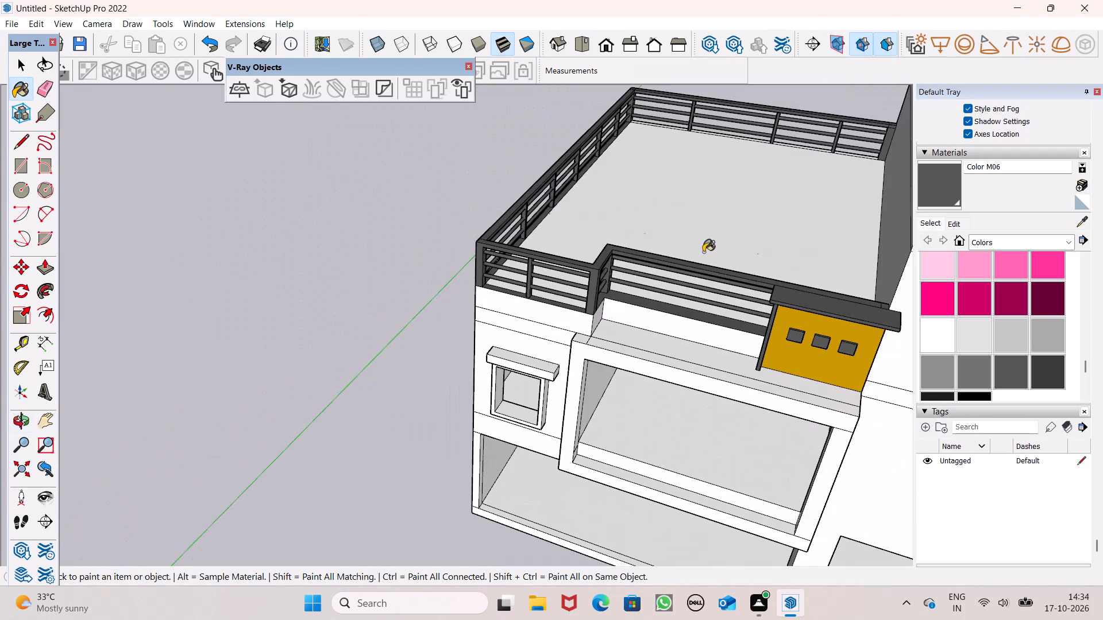
middle_click_drag(471, 230, 930, 278)
scroll(718, 317, "down", 5)
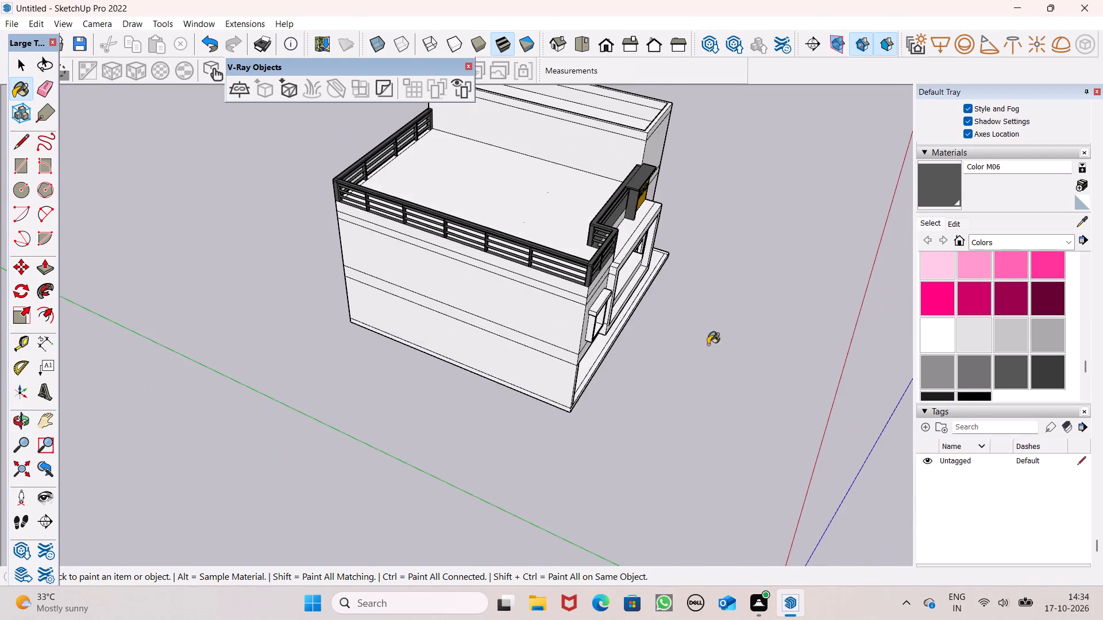
scroll(450, 239, "up", 4)
scroll(401, 278, "down", 2)
middle_click_drag(410, 302, 716, 306)
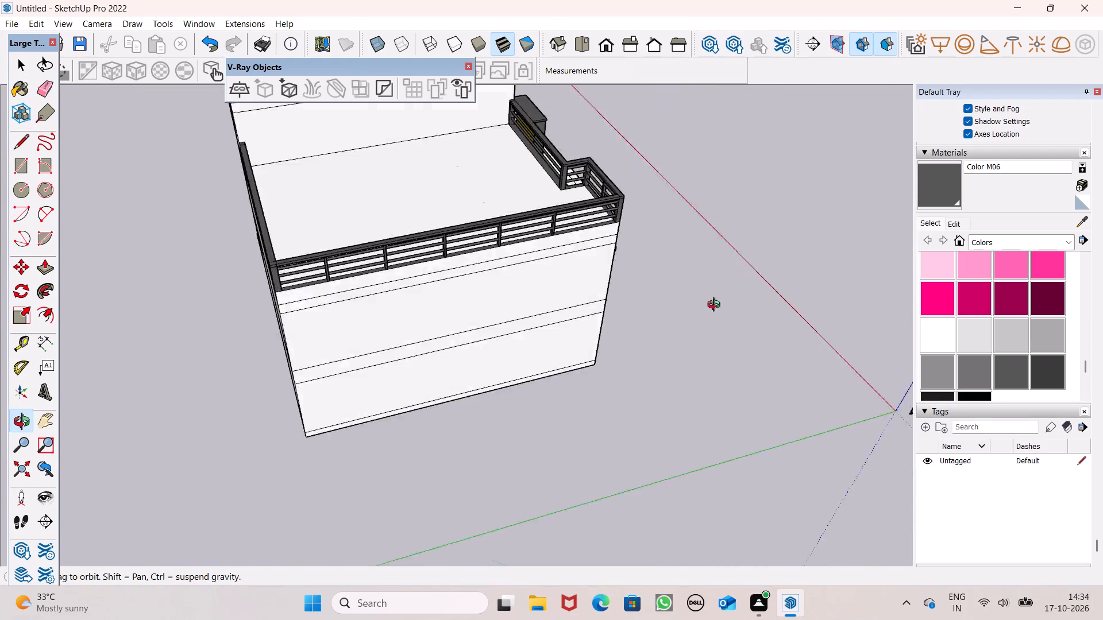
middle_click_drag(716, 306, 909, 247)
scroll(808, 192, "down", 5)
scroll(476, 270, "up", 6)
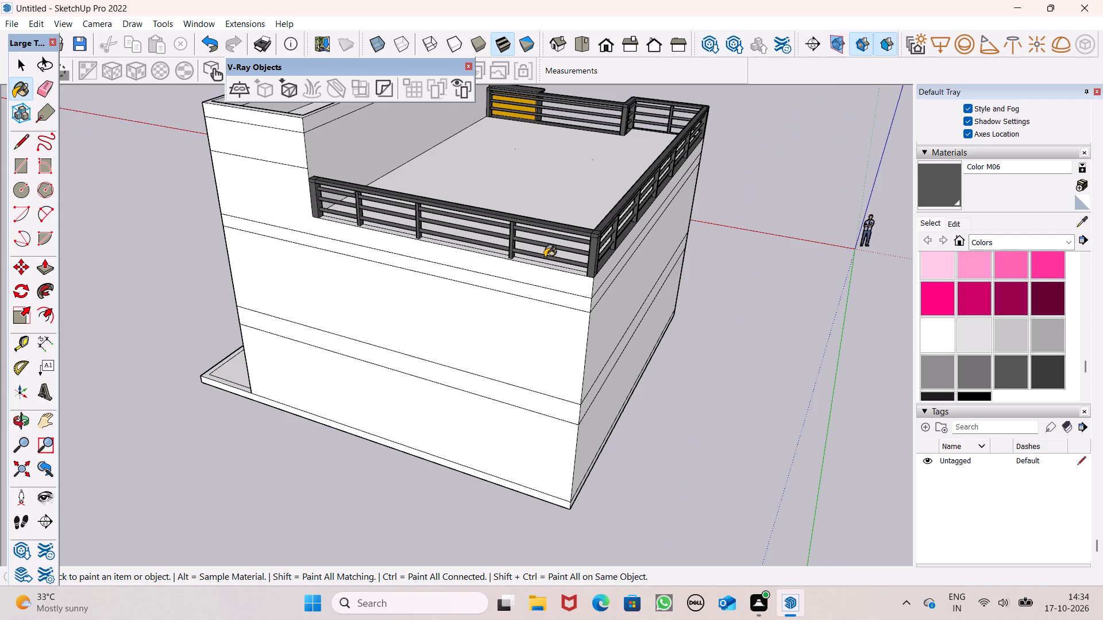
scroll(545, 257, "up", 9)
middle_click_drag(545, 266, 619, 331)
scroll(619, 331, "up", 5)
left_click(616, 288)
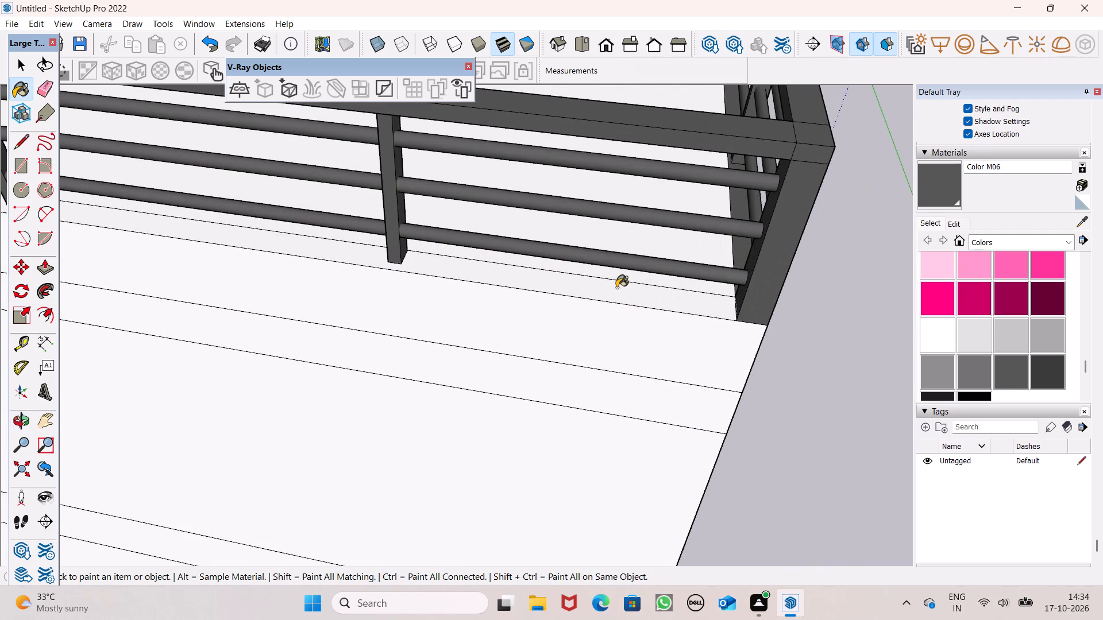
Examine the painted terrace railing and the whole house from the side, above and front.
scroll(800, 293, "down", 10)
middle_click_drag(887, 317, 488, 315)
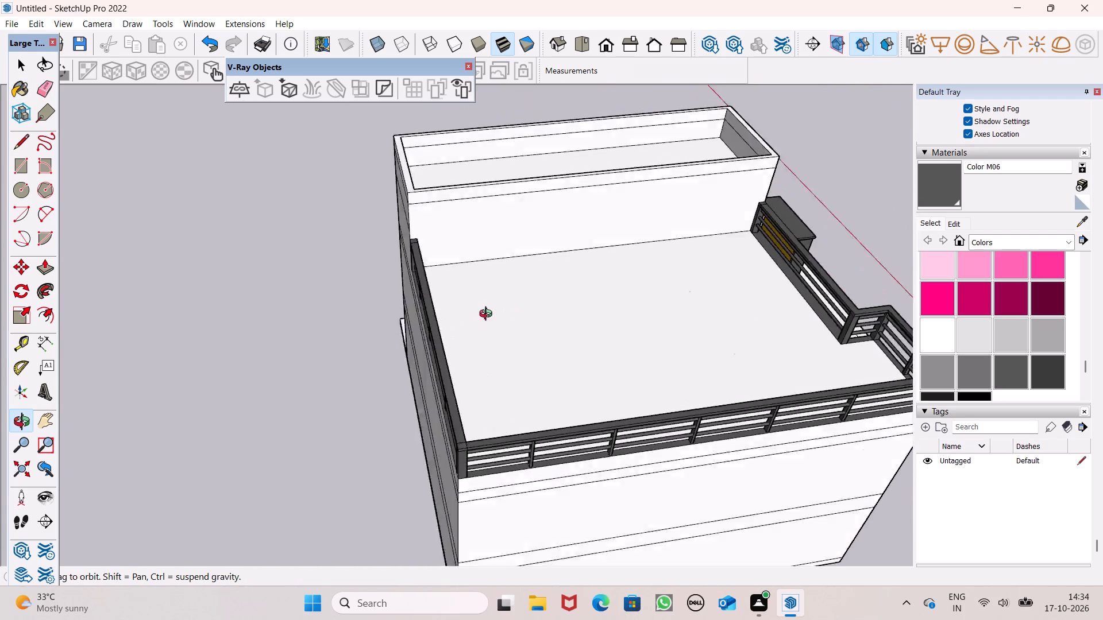
middle_click_drag(488, 315, 484, 315)
scroll(780, 241, "down", 3)
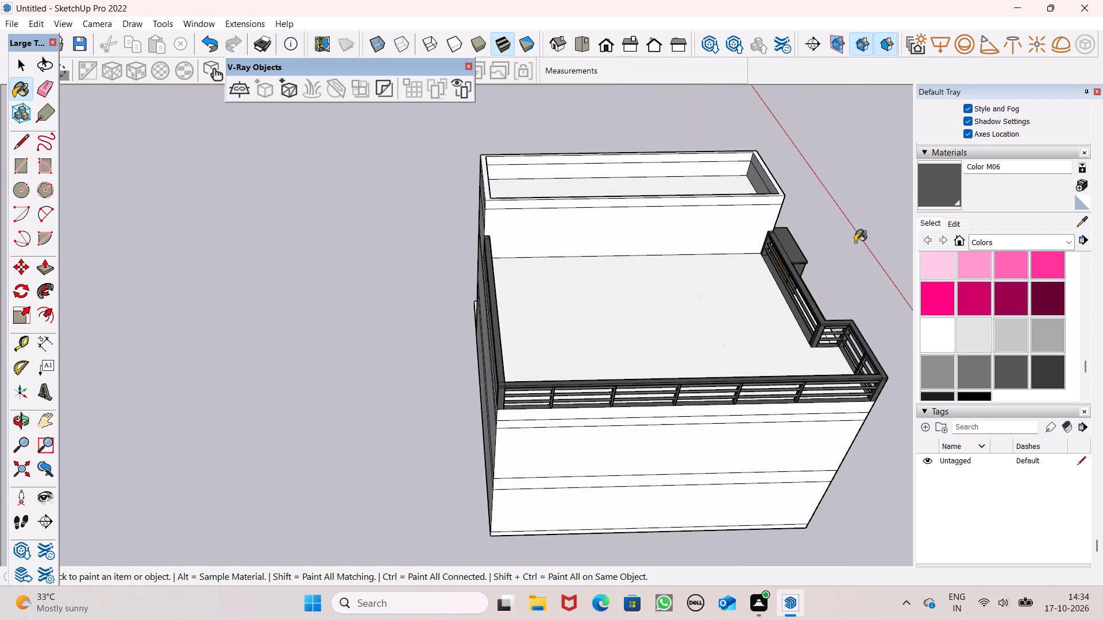
scroll(801, 235, "down", 5)
middle_click_drag(816, 275, 362, 163)
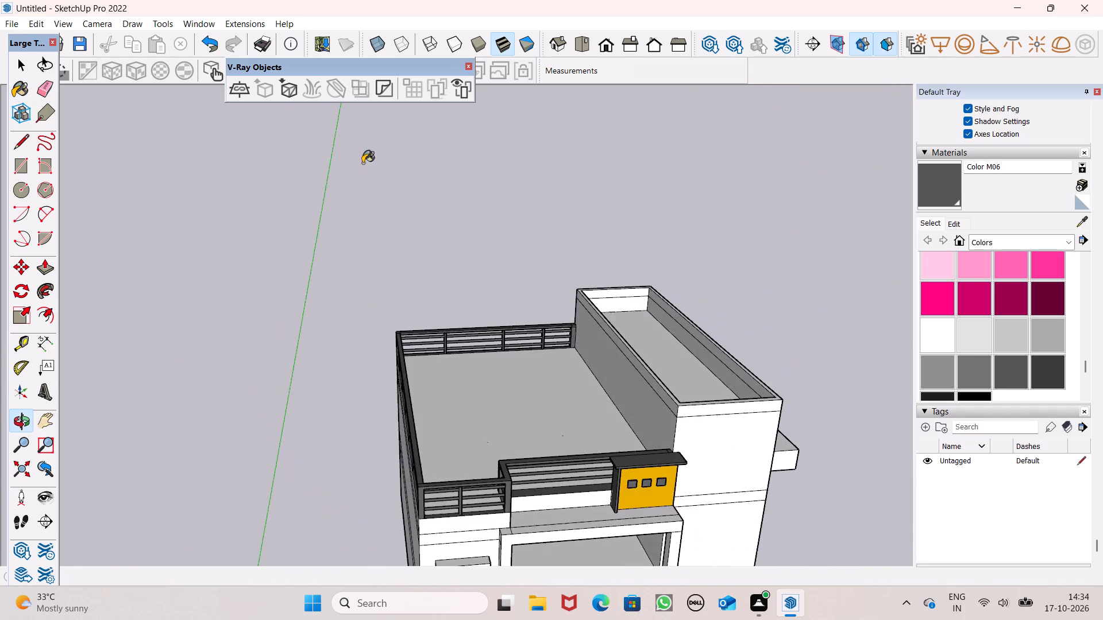
middle_click_drag(362, 163, 363, 164)
scroll(399, 181, "down", 3)
middle_click_drag(483, 367, 431, 229)
key("space")
scroll(440, 222, "down", 3)
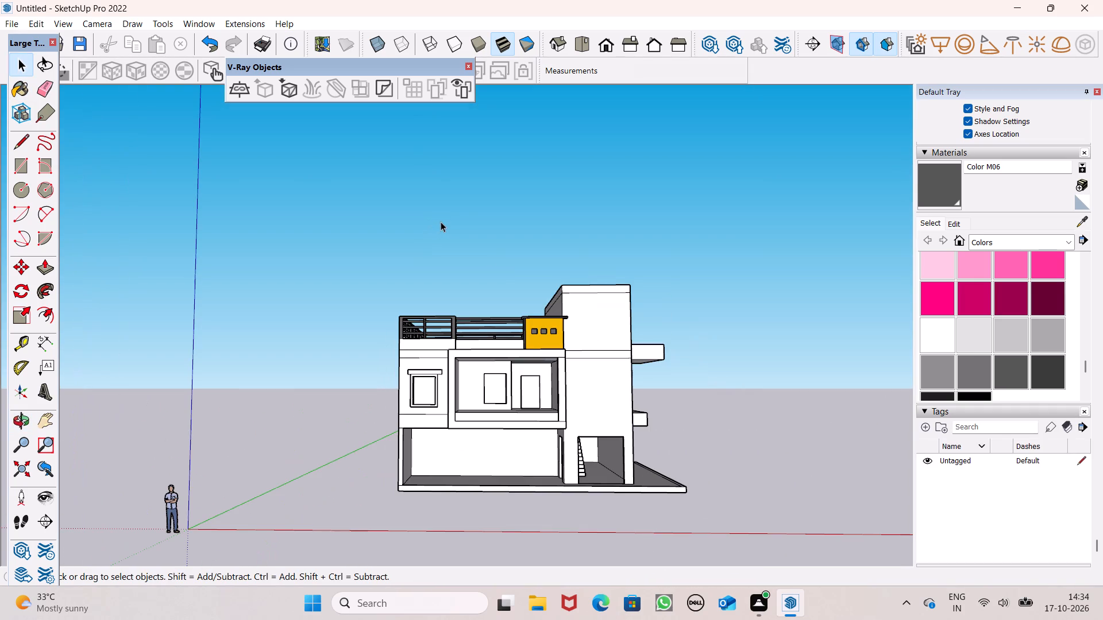
scroll(562, 318, "down", 2)
Erase the two horizontal lines across the middle of the stair tower's front face.
middle_click_drag(595, 375, 567, 483)
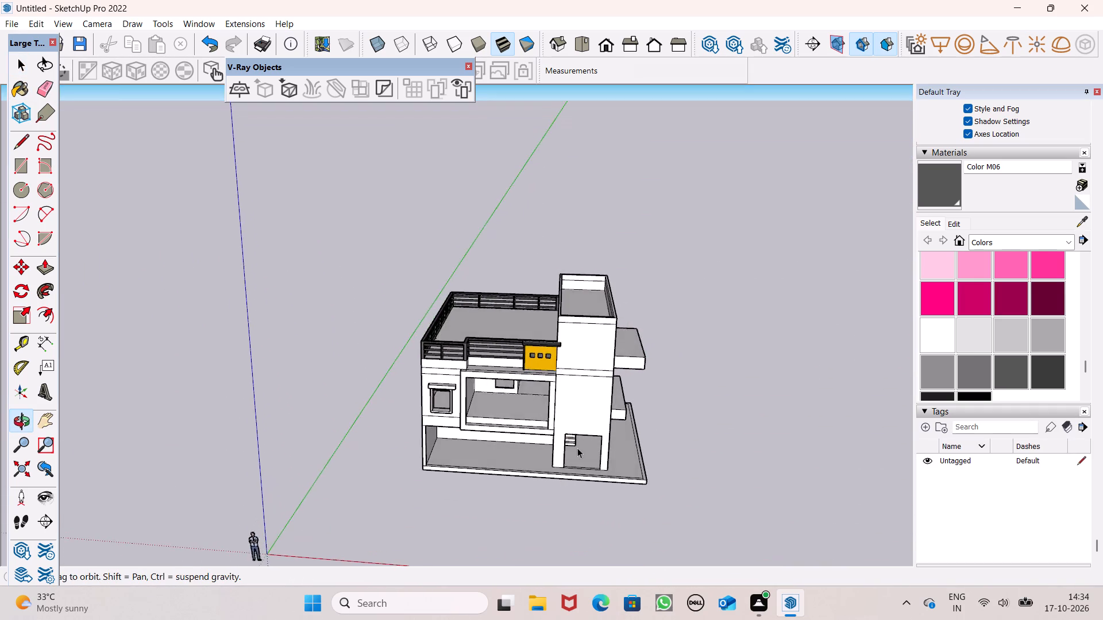
scroll(591, 408, "up", 6)
left_click(49, 75)
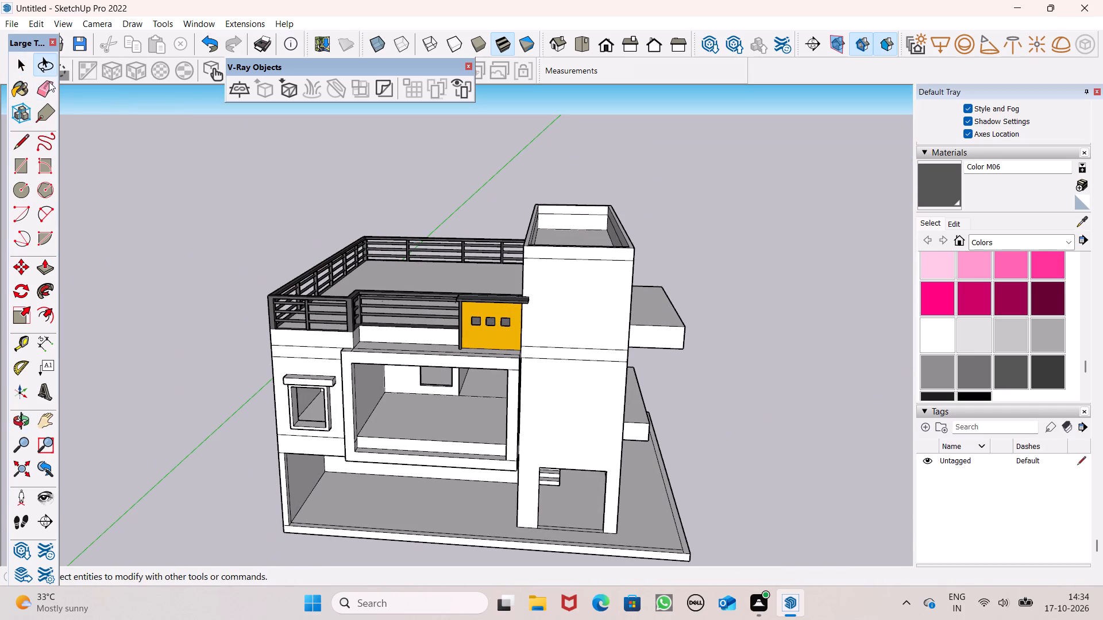
left_click(48, 86)
left_click_drag(587, 339, 583, 367)
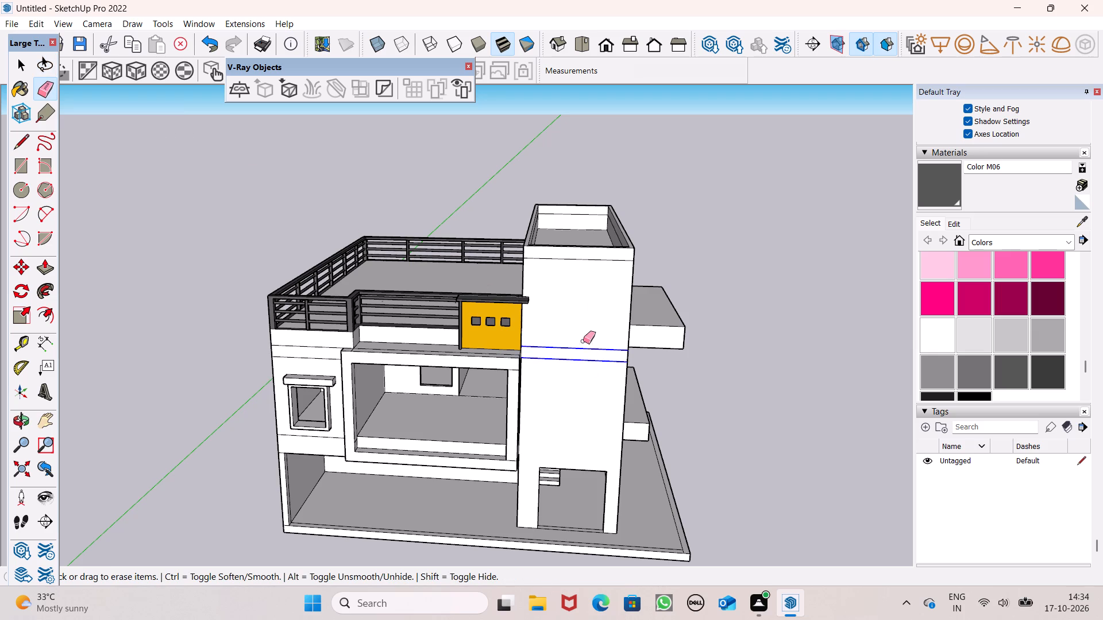
key("space")
scroll(591, 382, "up", 3)
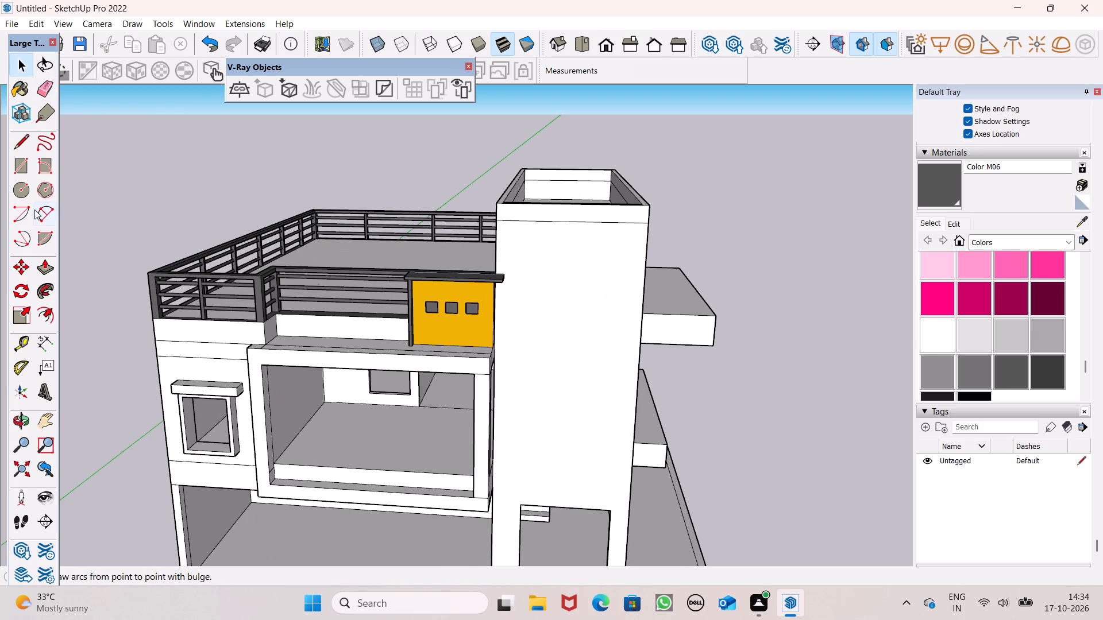
Draw a tall vertical rectangle about 19' 5" by 4' 9" on the stair tower's front face, above the entrance opening.
left_click(22, 169)
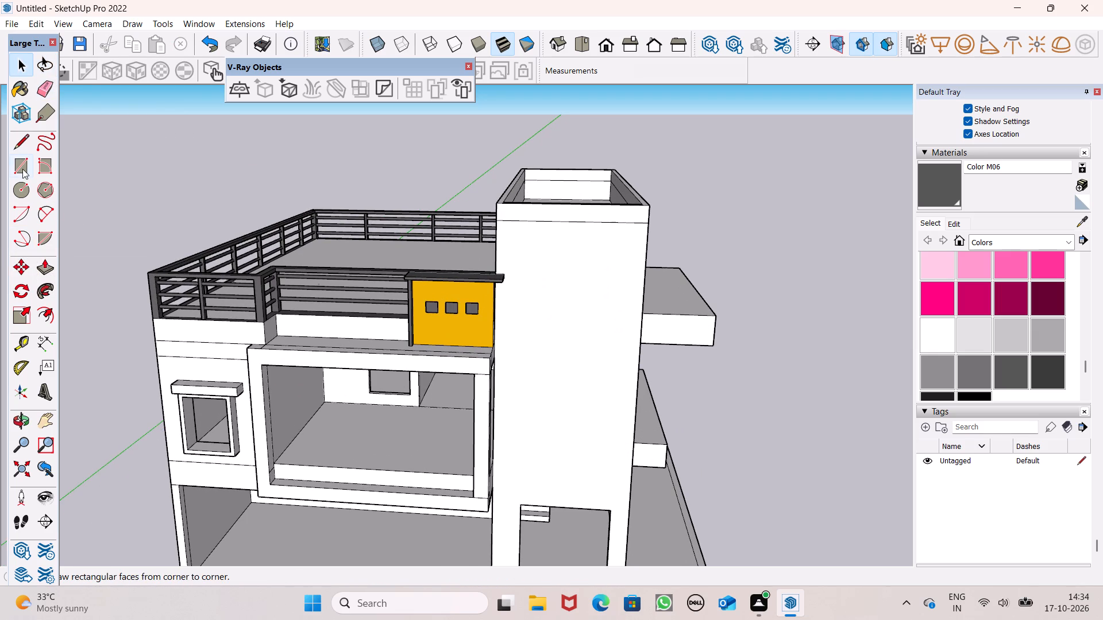
middle_click_drag(593, 397, 604, 351)
scroll(581, 303, "up", 2)
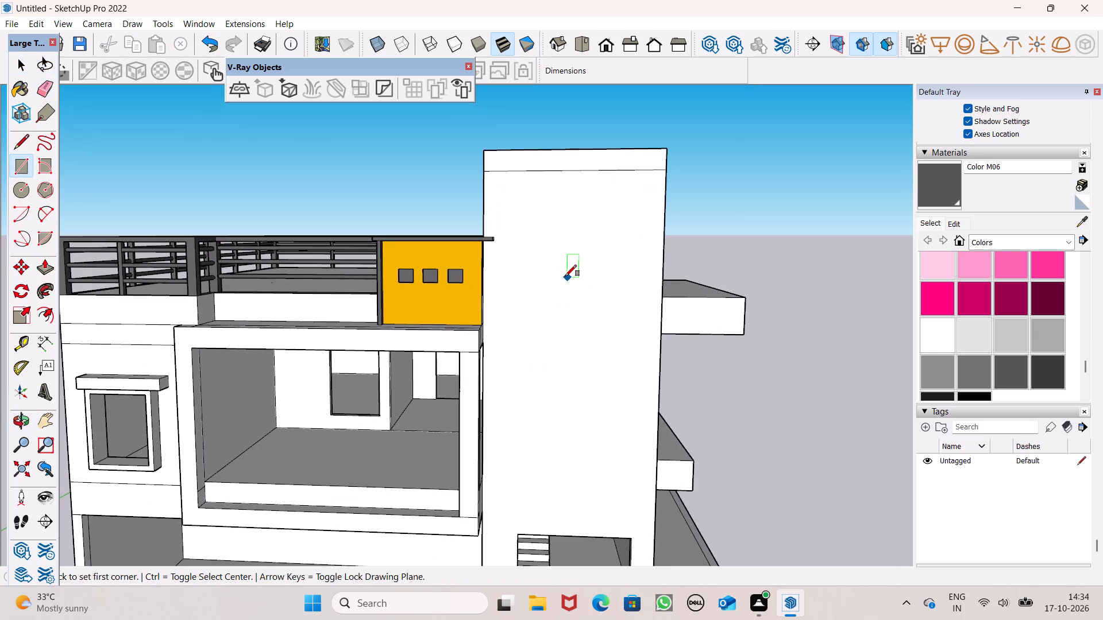
left_click(541, 210)
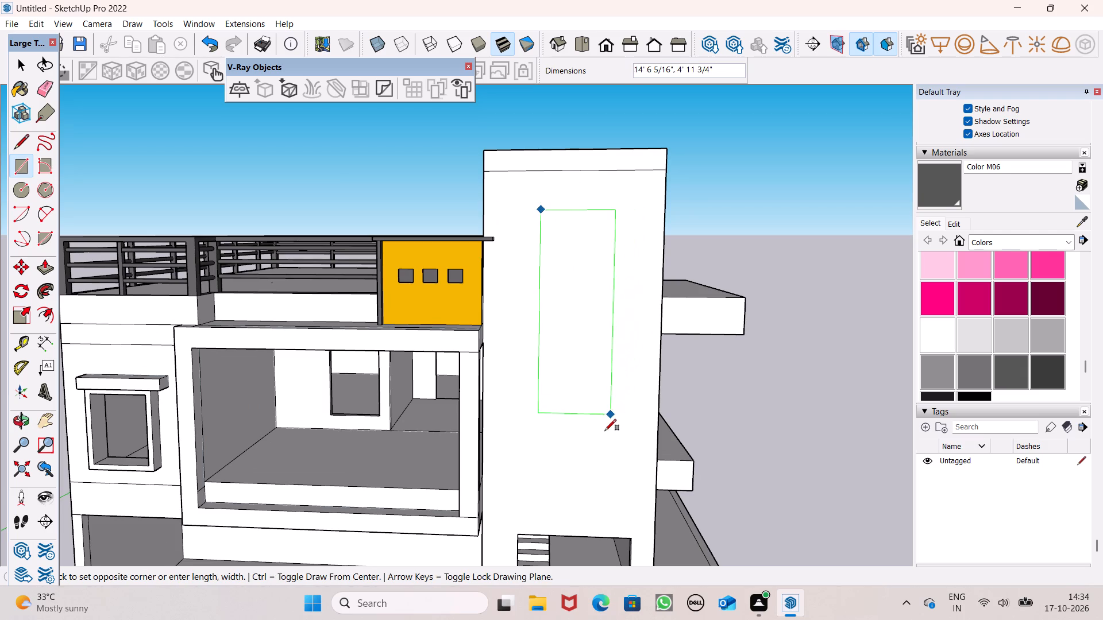
left_click(604, 485)
key("space")
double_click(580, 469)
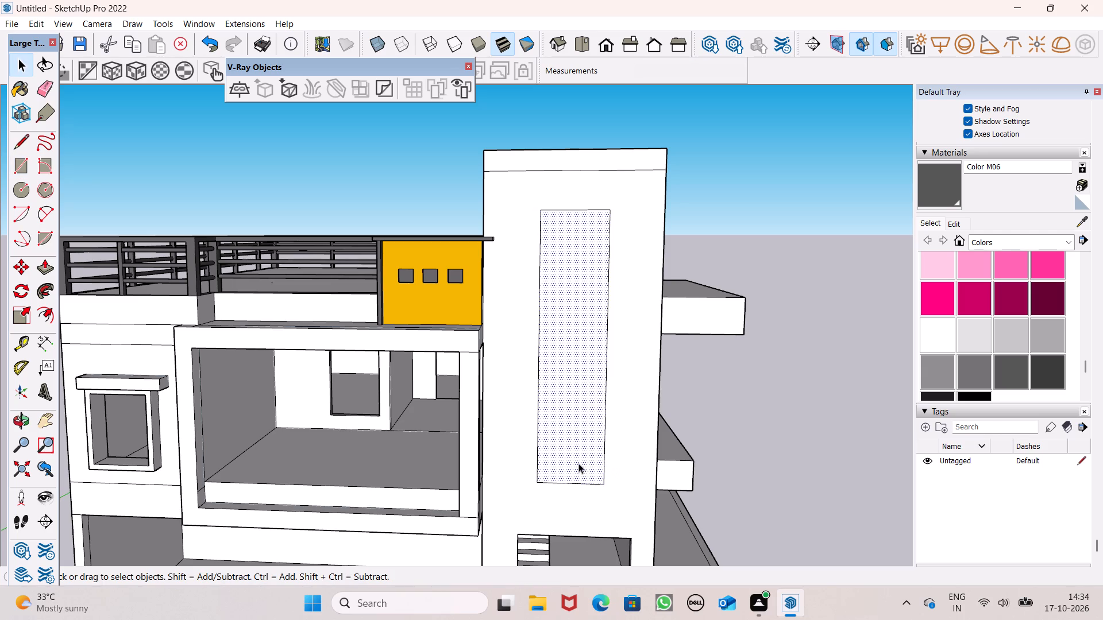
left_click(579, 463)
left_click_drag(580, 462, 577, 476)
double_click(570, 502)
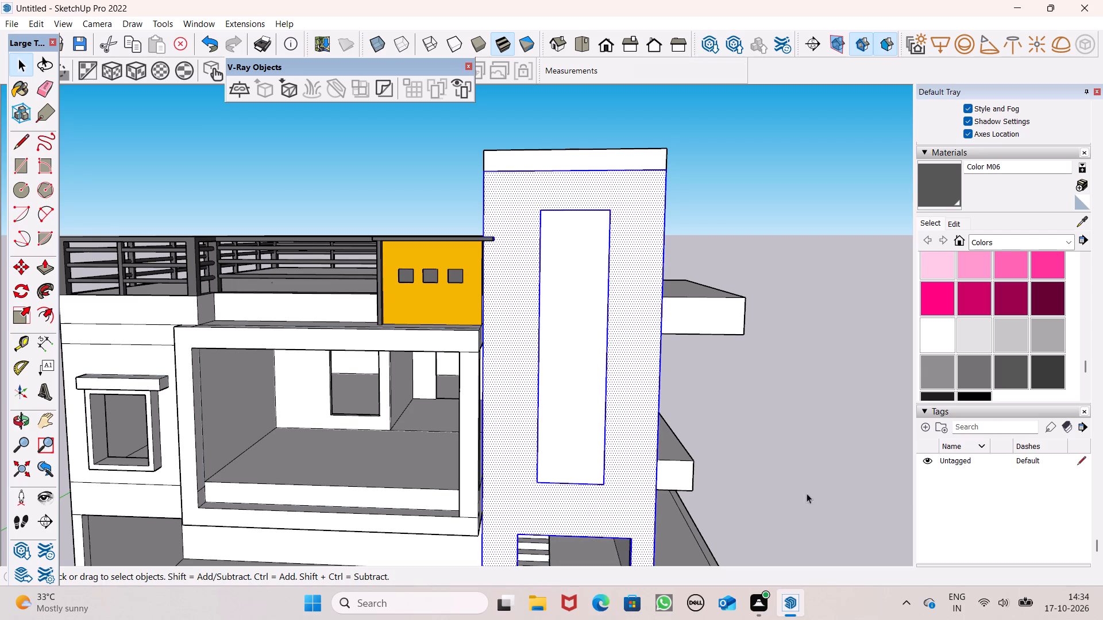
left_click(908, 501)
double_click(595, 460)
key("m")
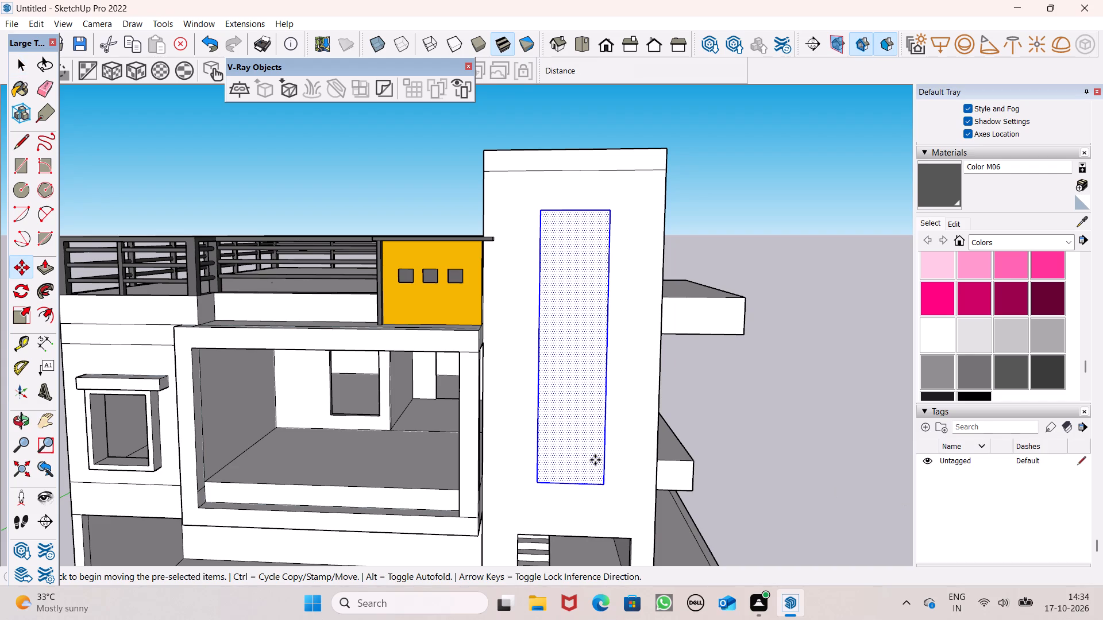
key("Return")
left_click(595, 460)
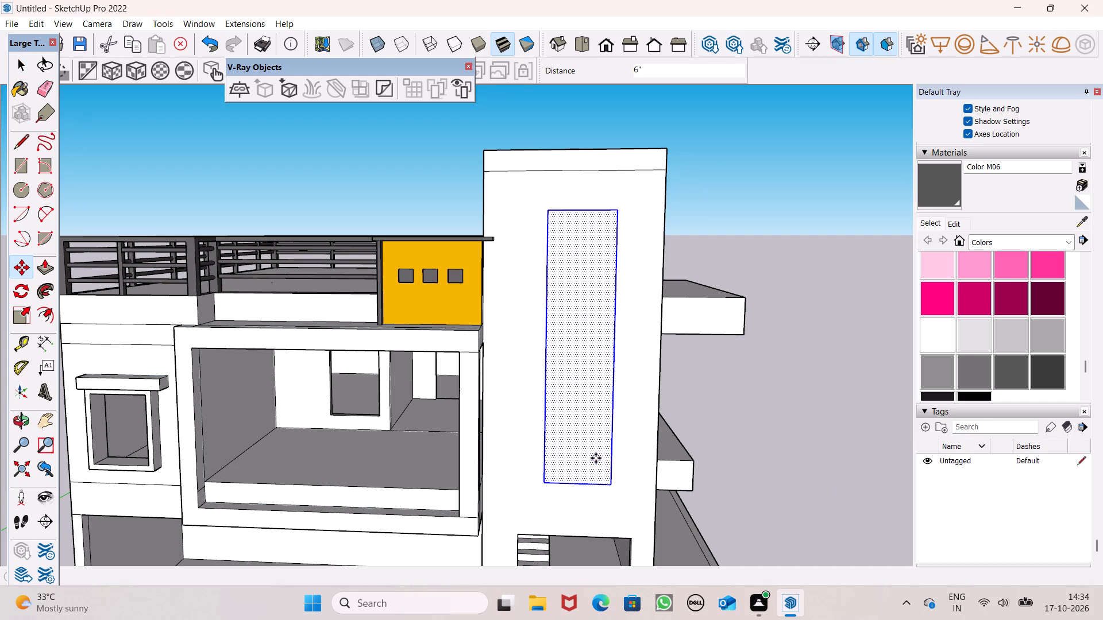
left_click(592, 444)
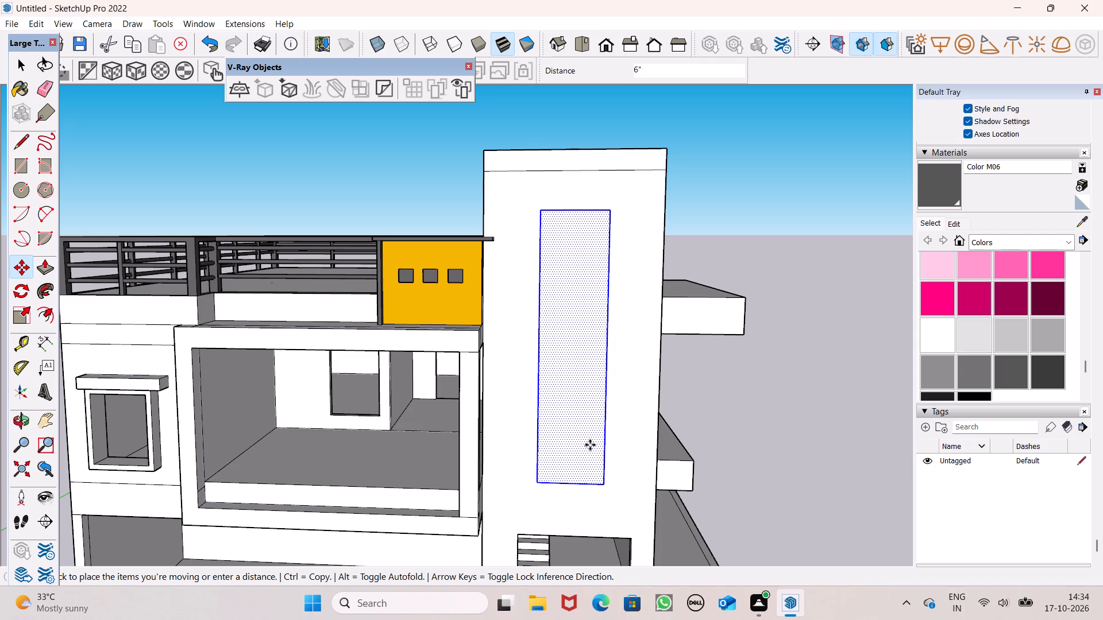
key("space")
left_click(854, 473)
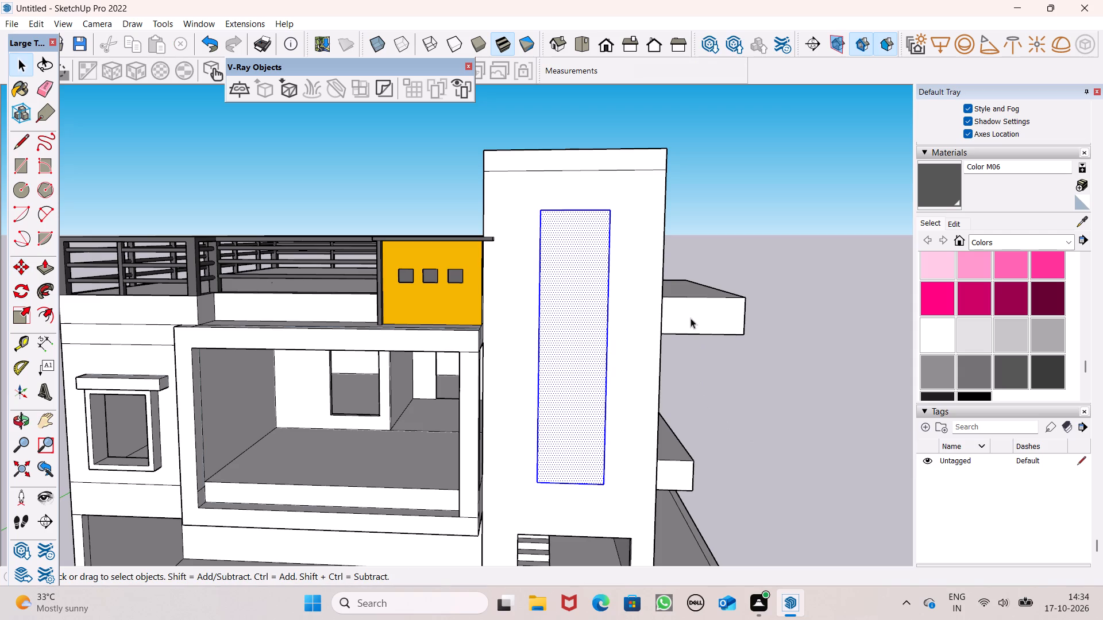
Offset the tall rectangle's outline outward by about 5" to form a border around the panel.
scroll(680, 201, "up", 2)
scroll(680, 201, "down", 3)
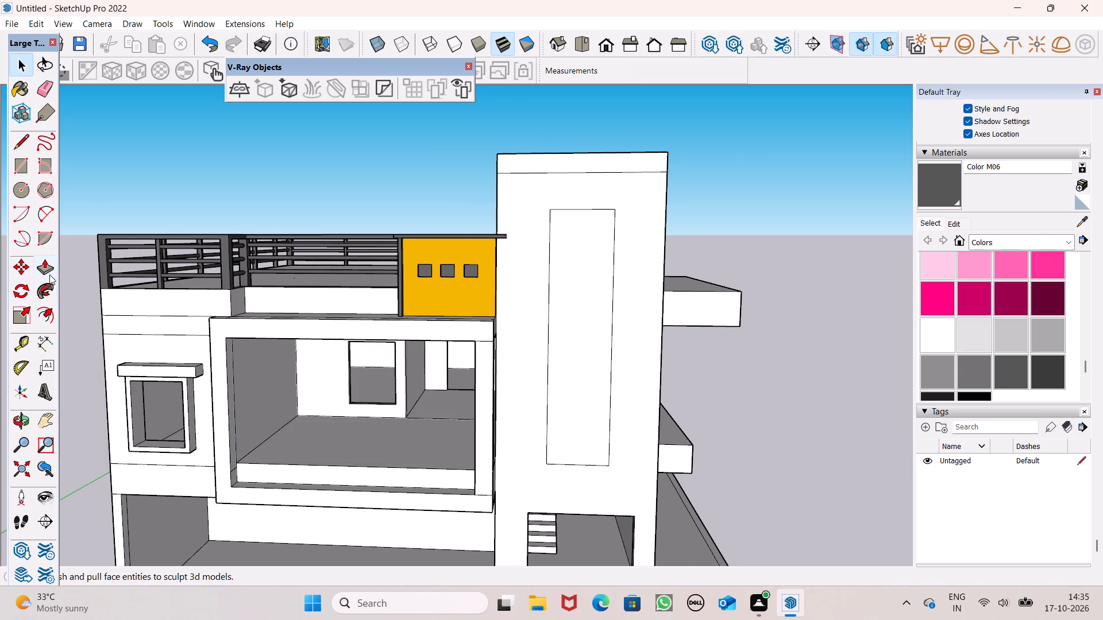
left_click(42, 313)
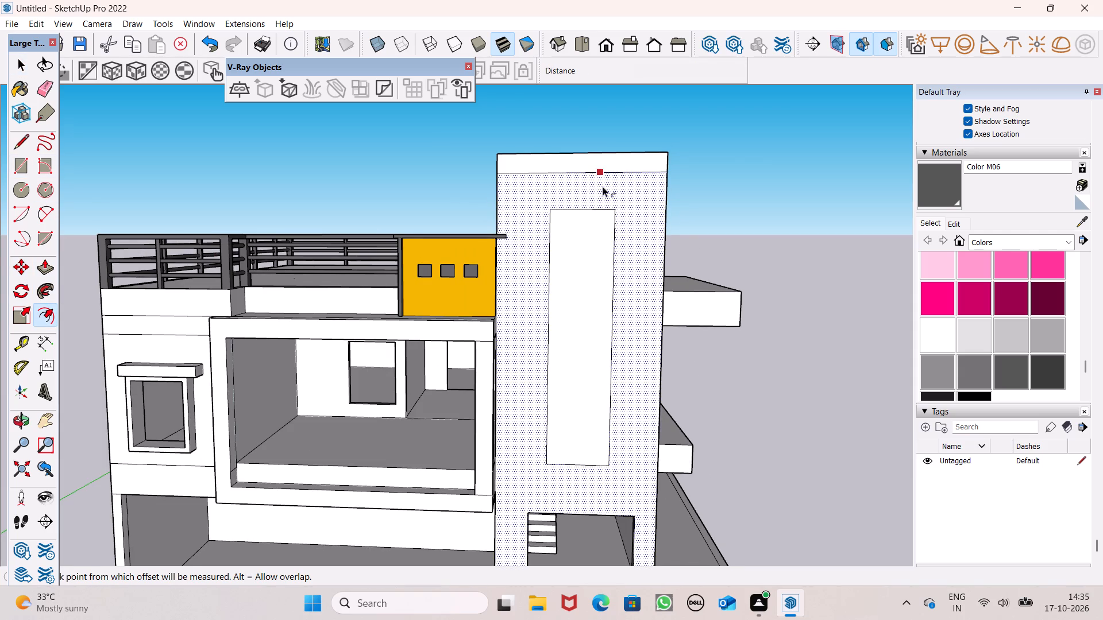
left_click_drag(571, 221, 581, 204)
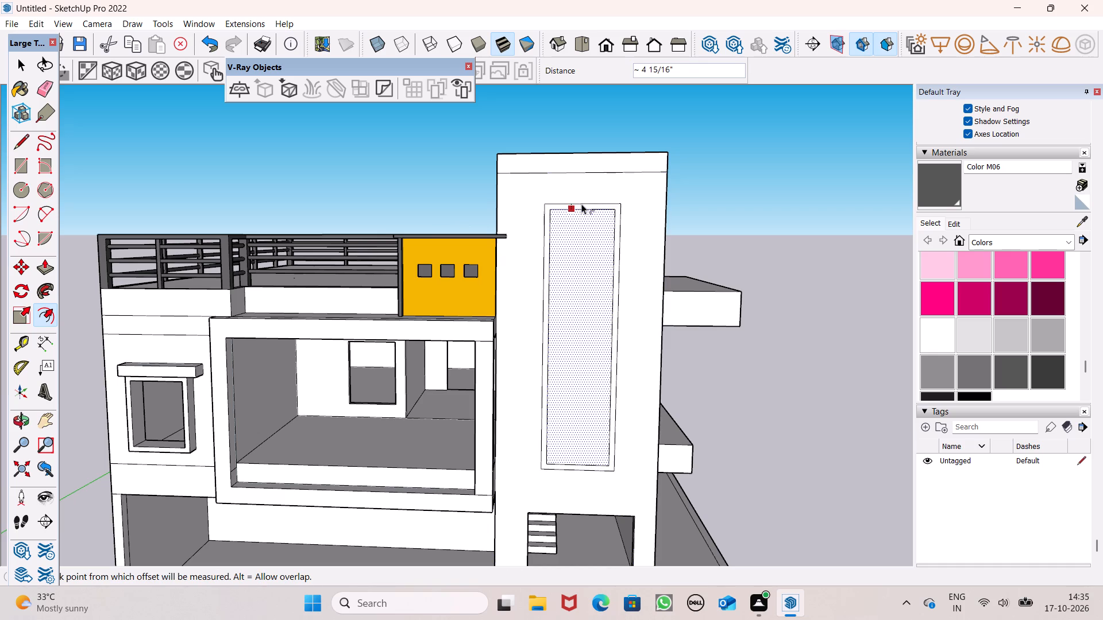
key("space")
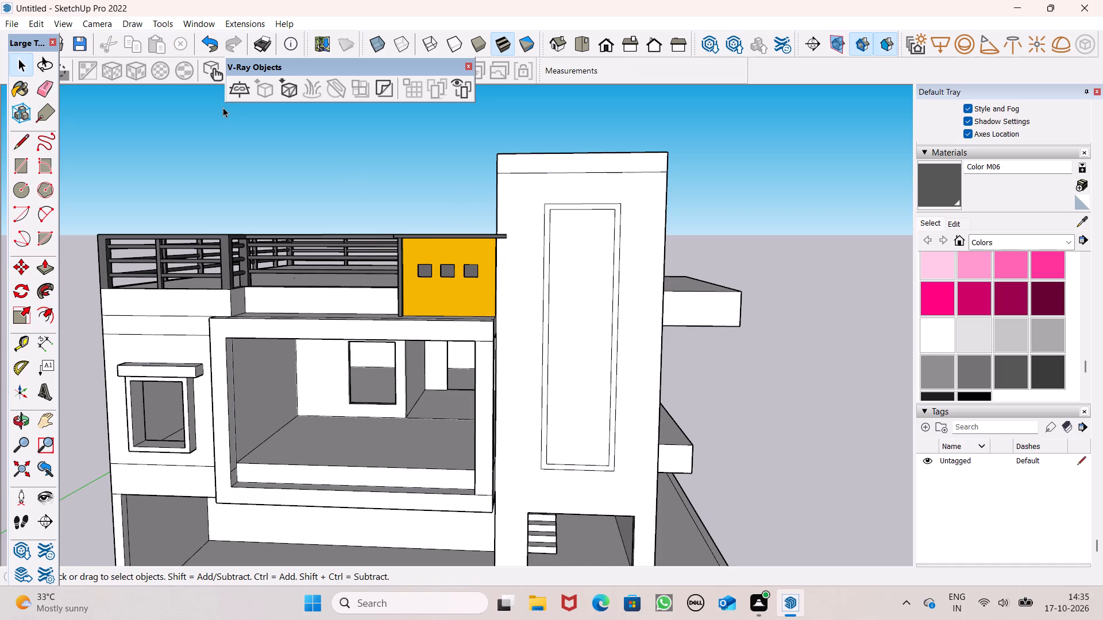
left_click(223, 107)
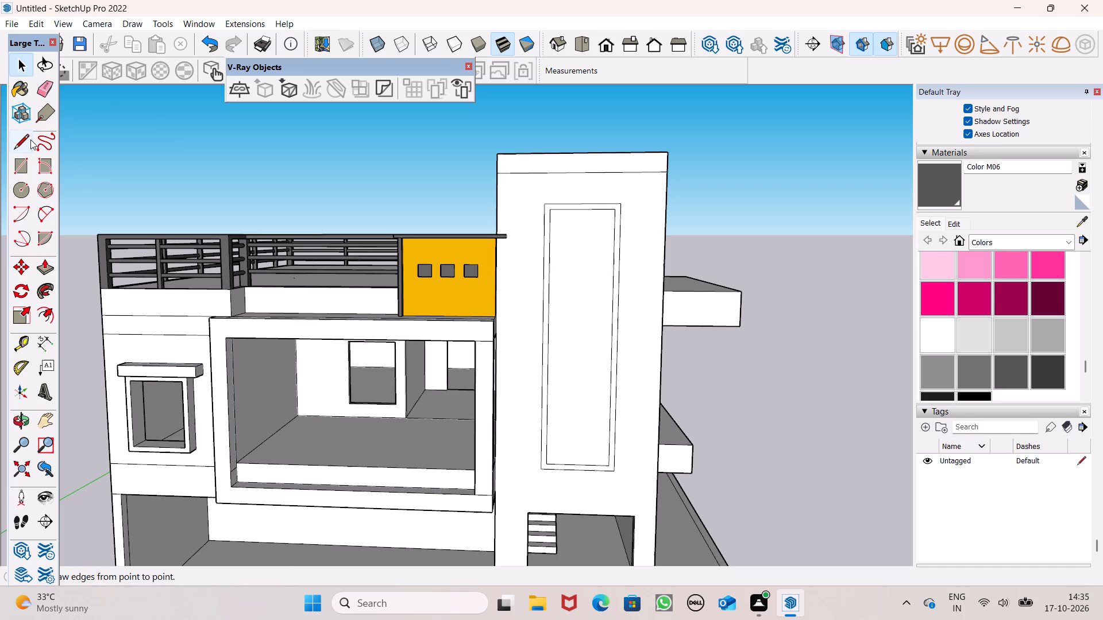
Draw a 12' 4" horizontal line across the stair tower's full width, just above the panel's border.
left_click(30, 139)
scroll(601, 186, "up", 3)
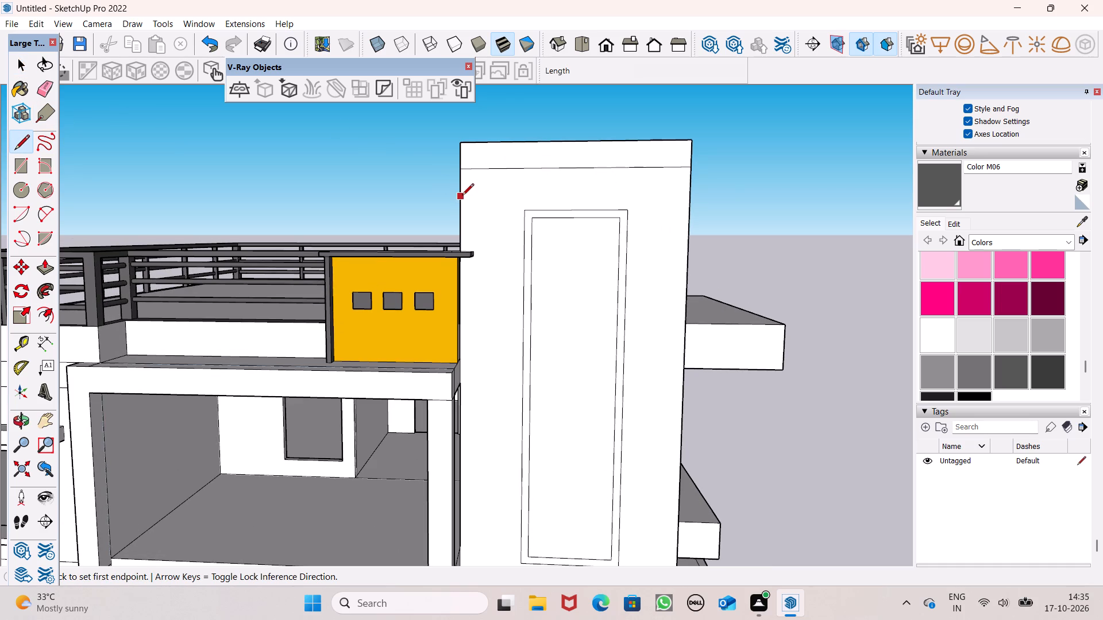
left_click_drag(462, 193, 666, 191)
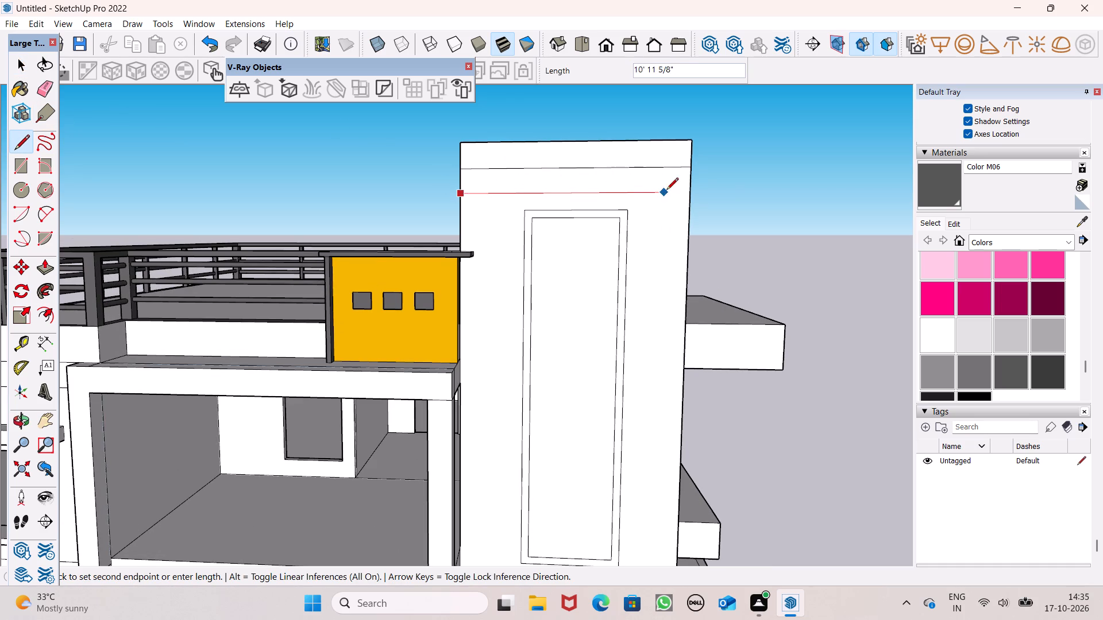
left_click_drag(666, 191, 689, 193)
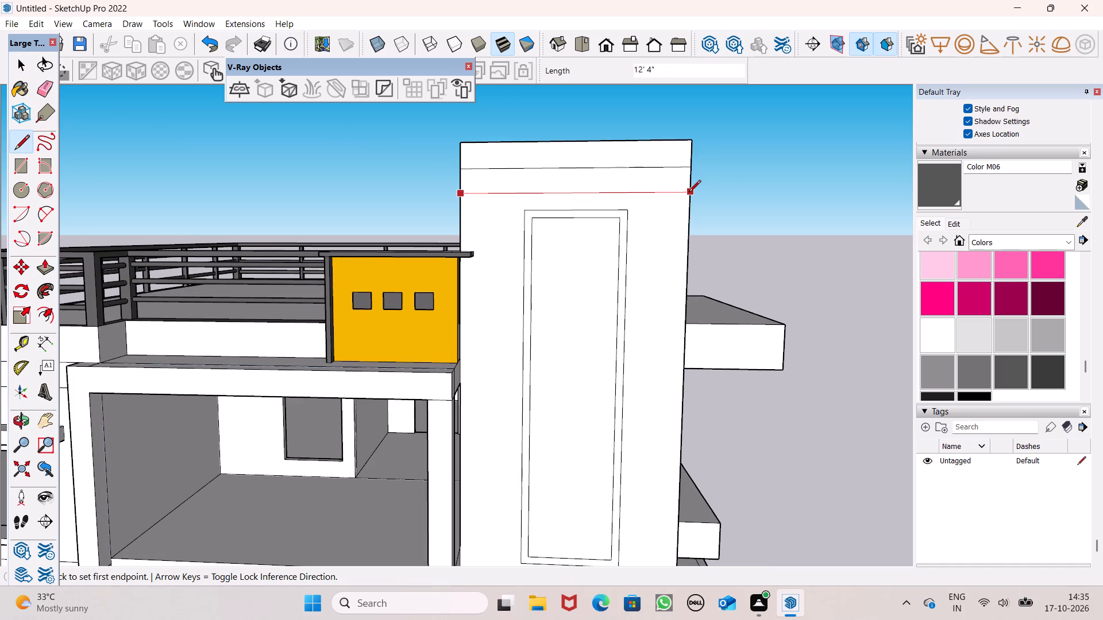
key("space")
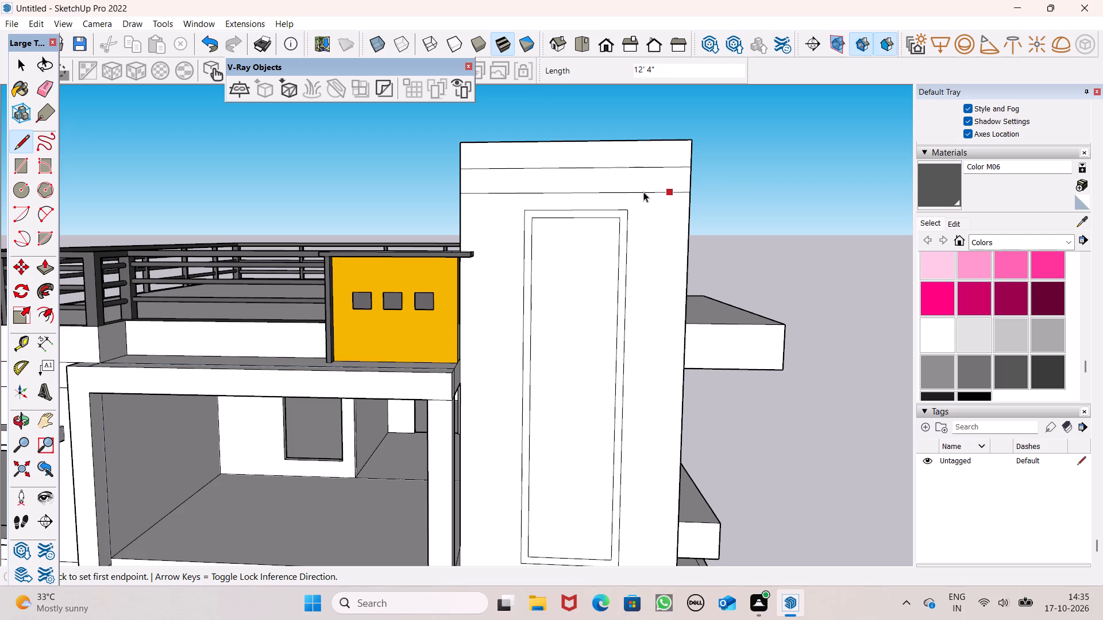
Copy the horizontal line down the stair tower's face at about 1' 4 3/4" spacing, multiplied into 18 copies.
left_click(643, 192)
key("m")
key("Return")
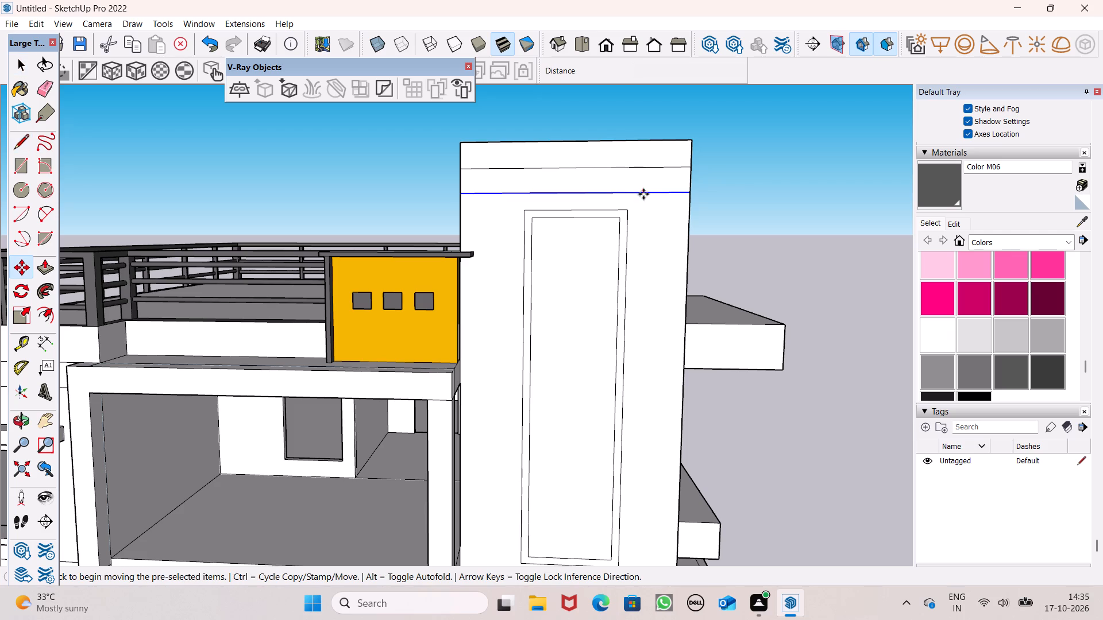
left_click_drag(643, 194, 643, 222)
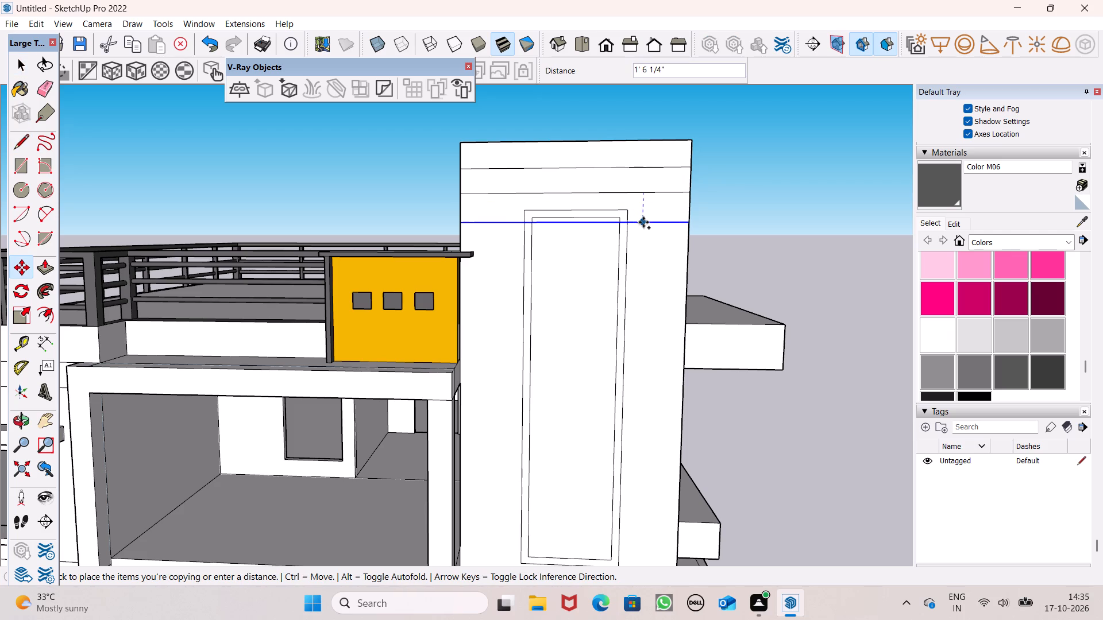
left_click_drag(643, 222, 645, 223)
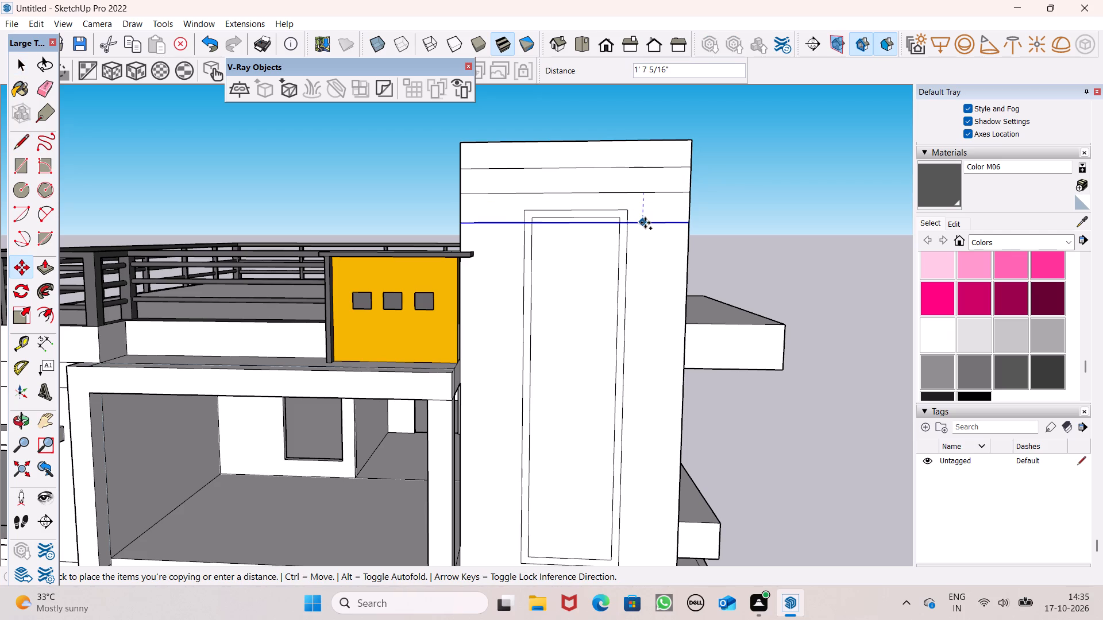
left_click_drag(645, 223, 645, 218)
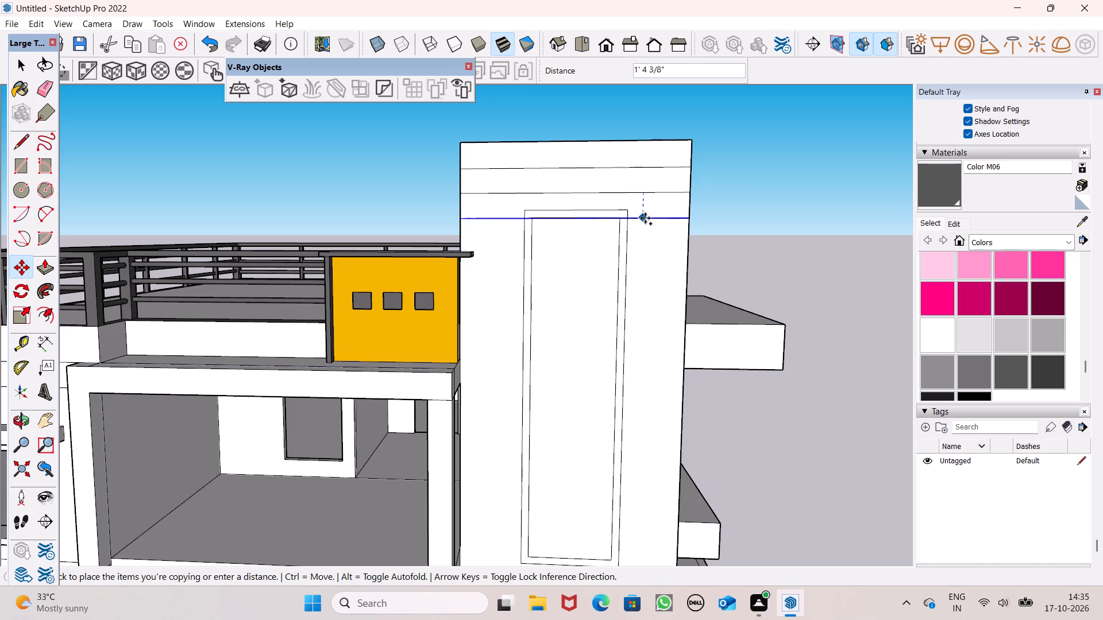
left_click_drag(645, 218, 645, 219)
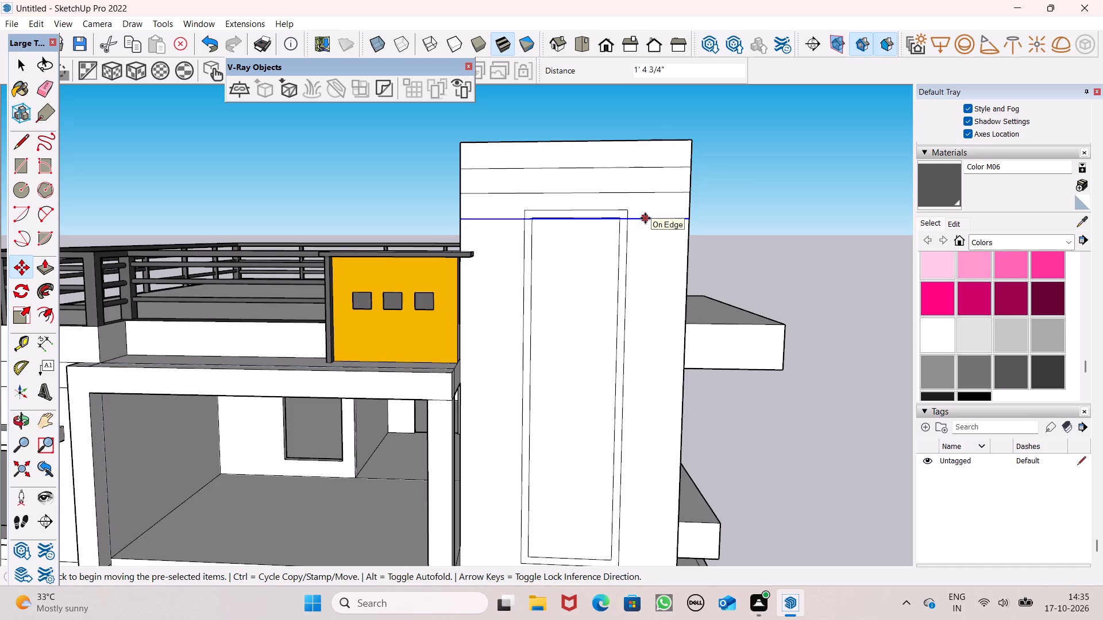
key("shift+asterisk")
key("1")
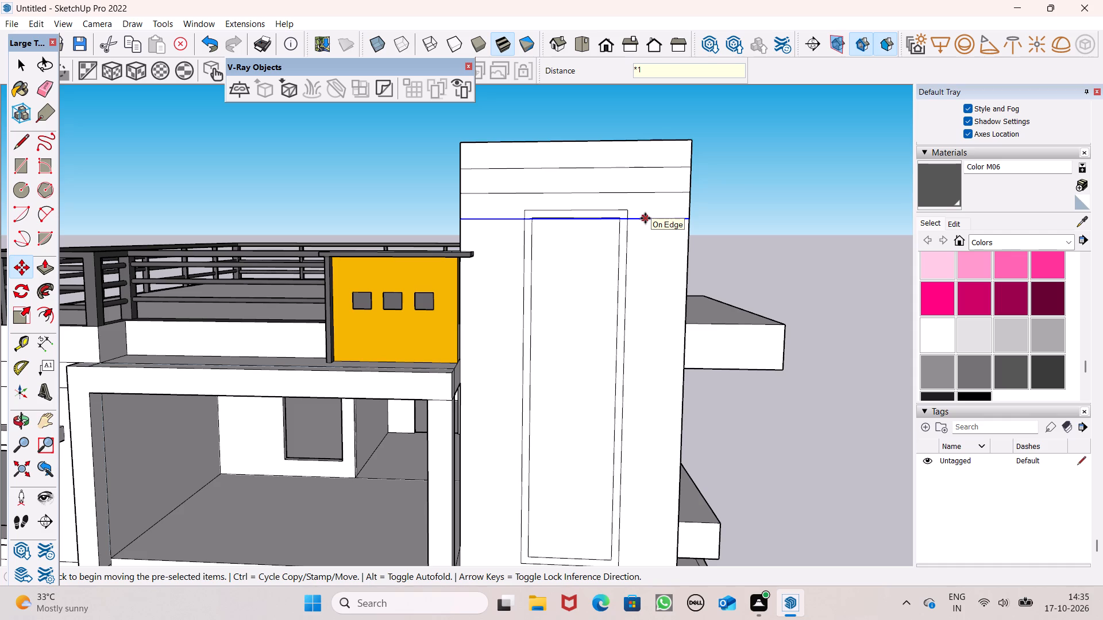
key("8")
key("Return")
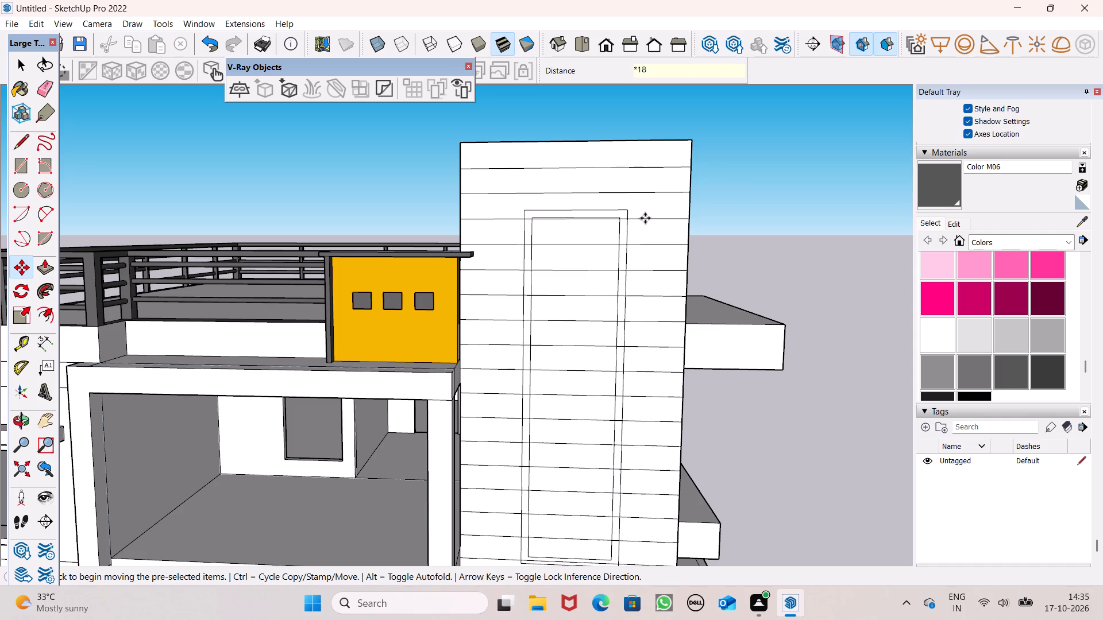
scroll(637, 165, "down", 5)
key("space")
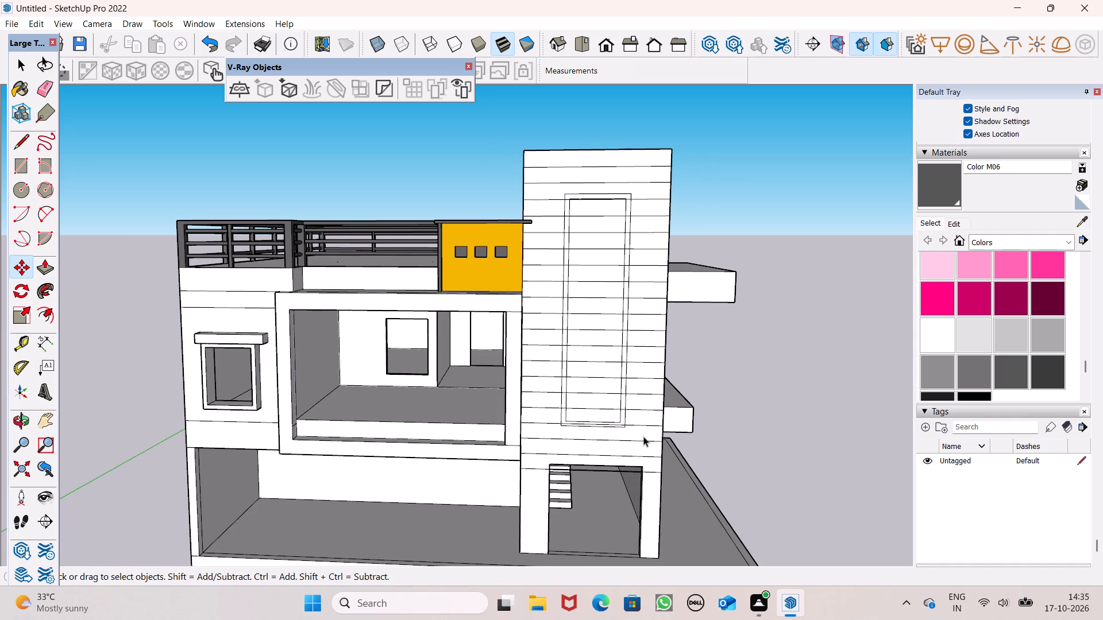
Erase the line segment that crosses the entrance opening at the tower's base.
scroll(585, 526, "up", 4)
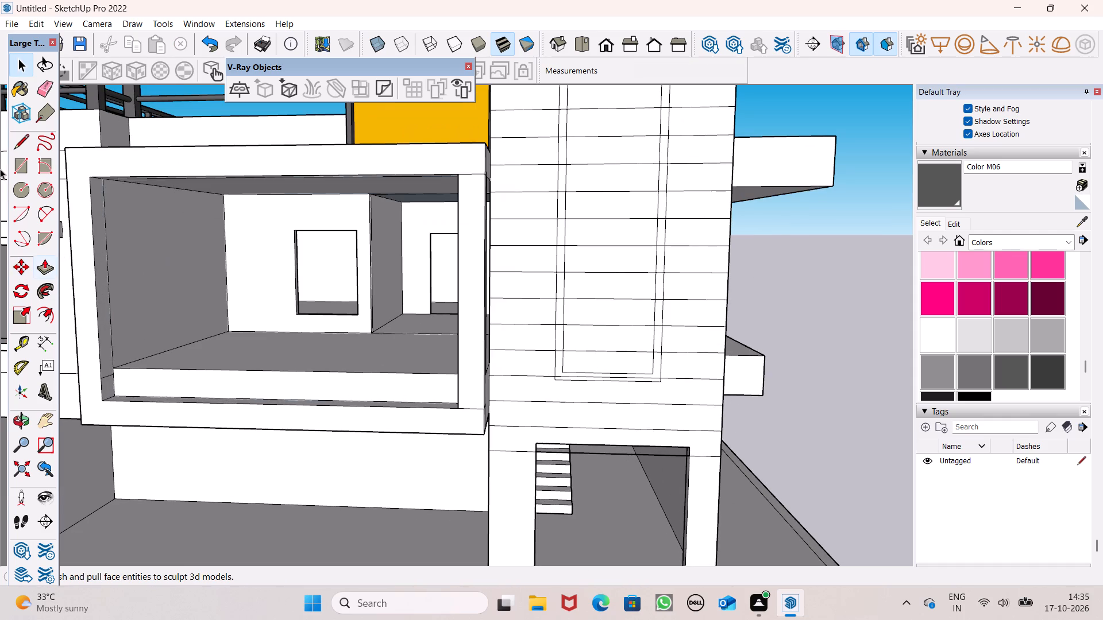
left_click(45, 93)
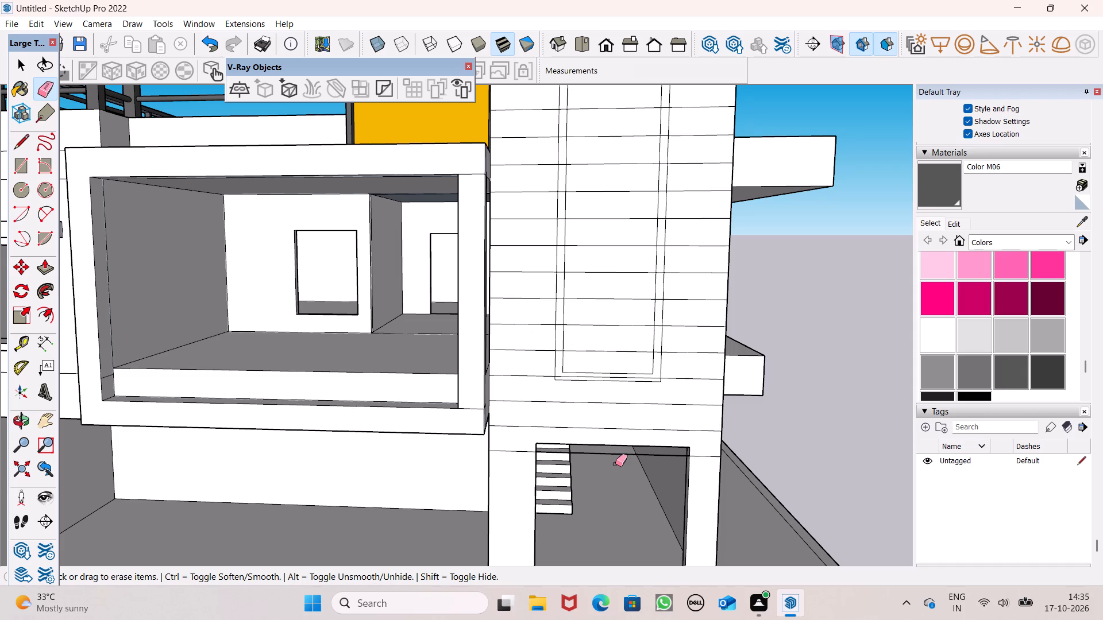
left_click(624, 454)
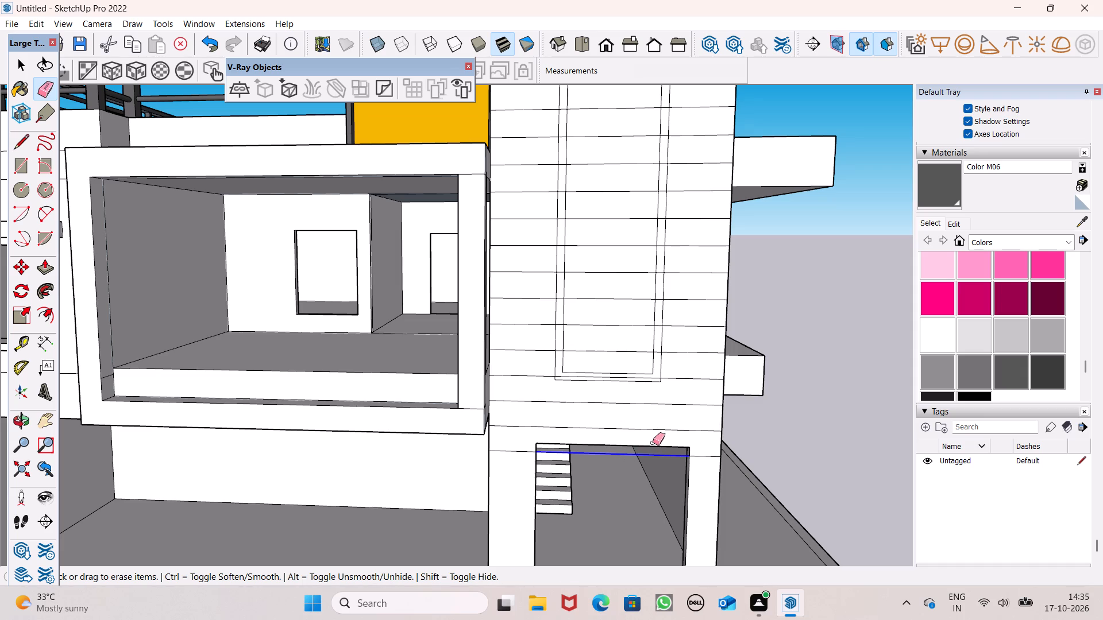
Erase the lowest horizontal line segments that run across the panel's bottom border and through its interior.
scroll(556, 439, "up", 3)
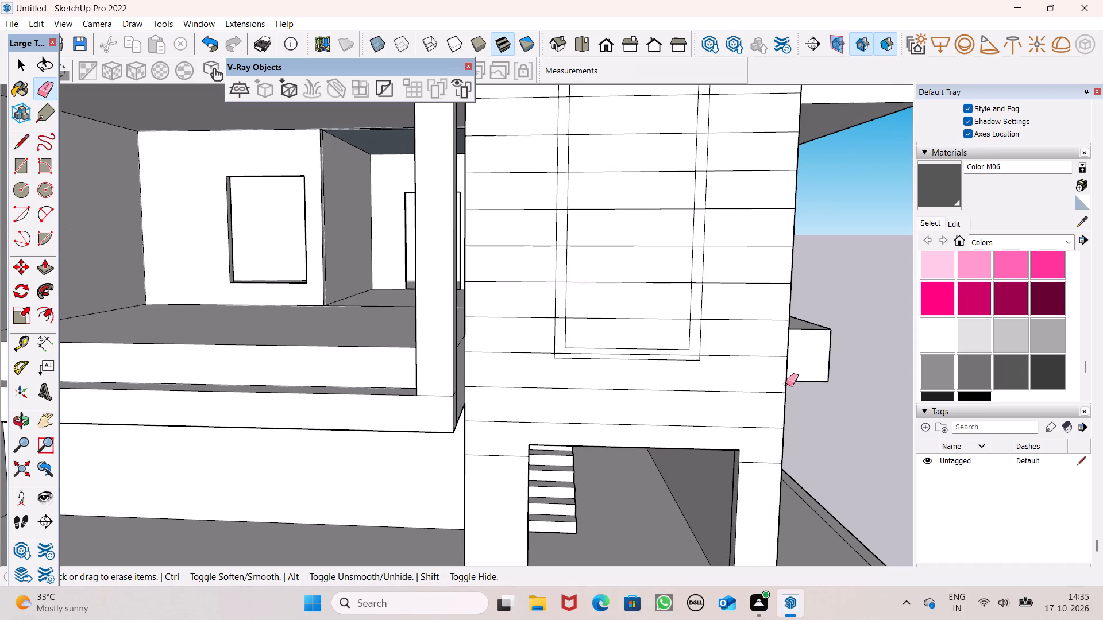
scroll(681, 339, "up", 5)
scroll(574, 372, "up", 5)
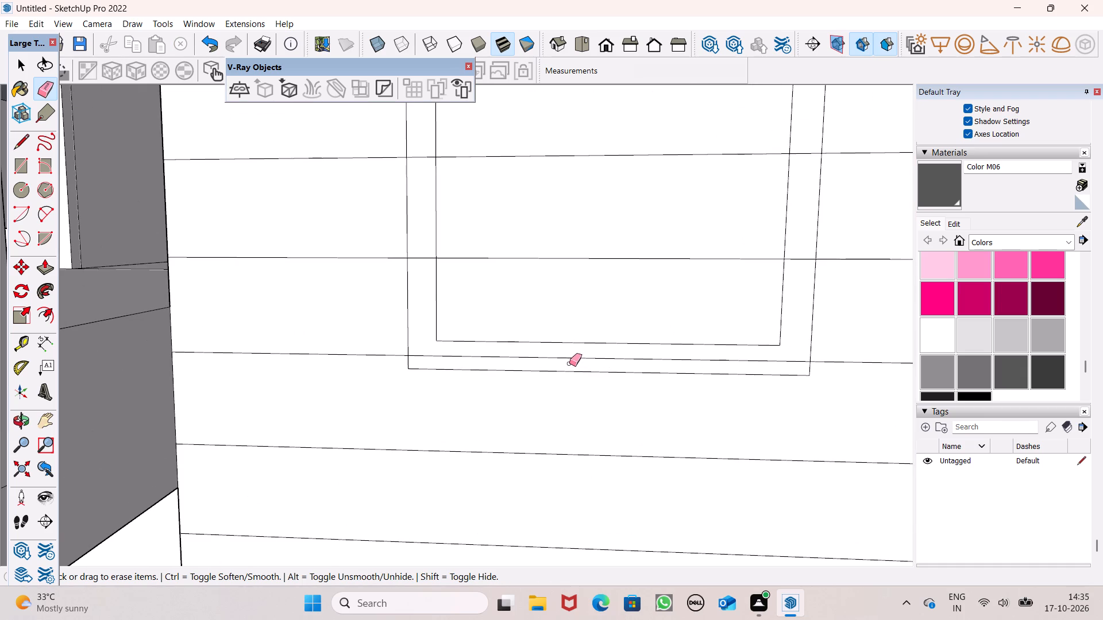
left_click(569, 356)
left_click_drag(565, 354, 566, 362)
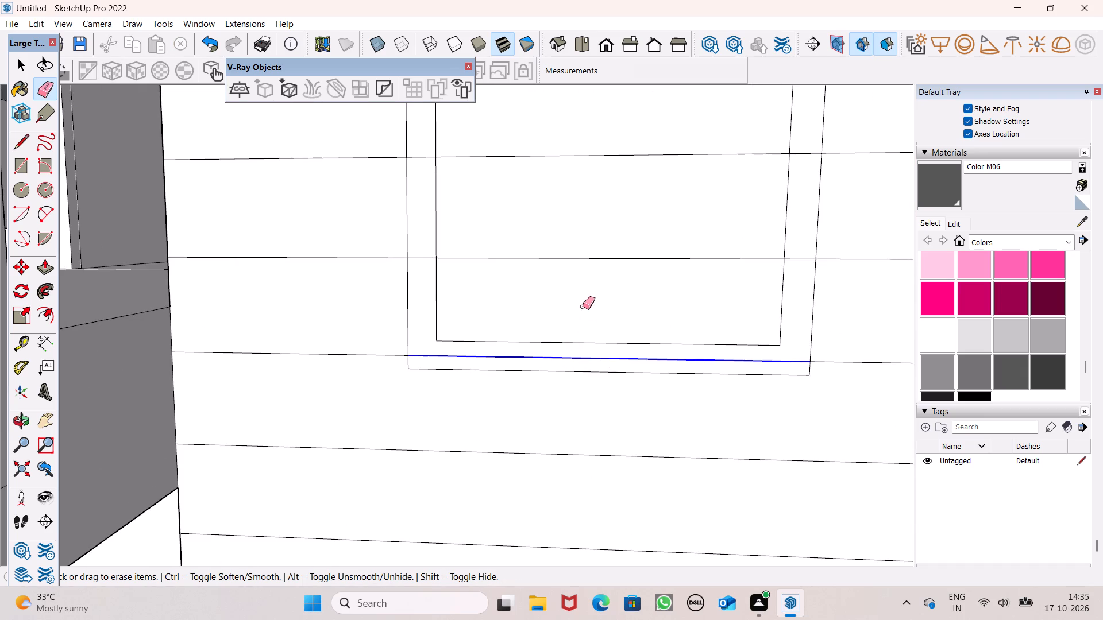
left_click_drag(551, 215, 560, 262)
left_click_drag(585, 129, 585, 187)
scroll(589, 216, "down", 3)
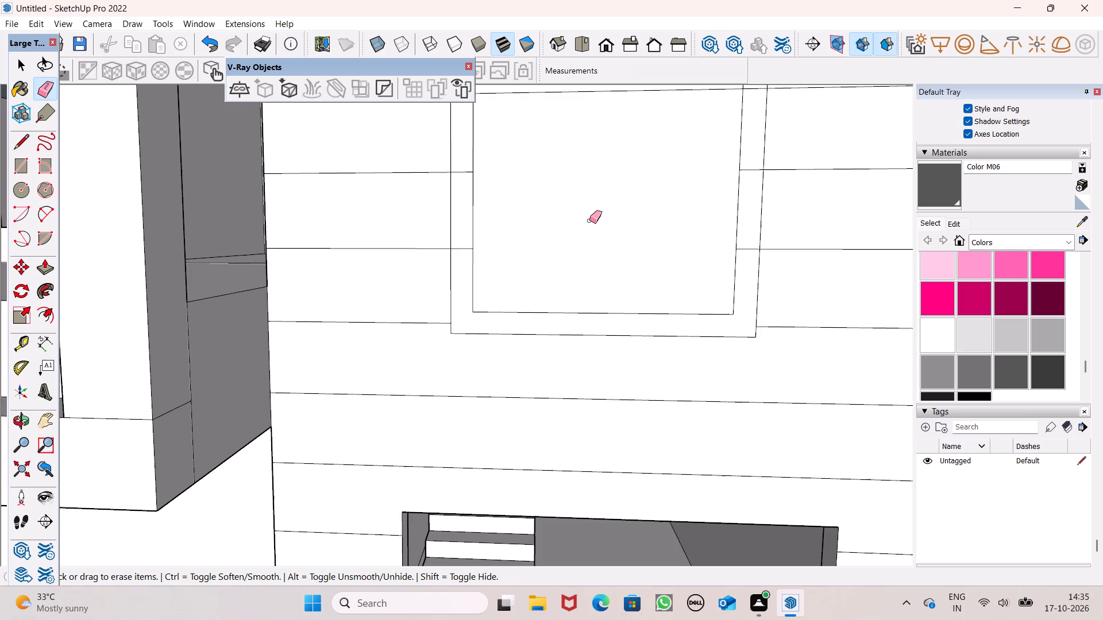
Erase the short line segments crossing the left and right border strips along the lower part of the panel.
scroll(589, 220, "down", 1)
scroll(468, 169, "up", 5)
left_click_drag(467, 168, 467, 187)
left_click_drag(467, 274, 467, 315)
scroll(503, 284, "down", 2)
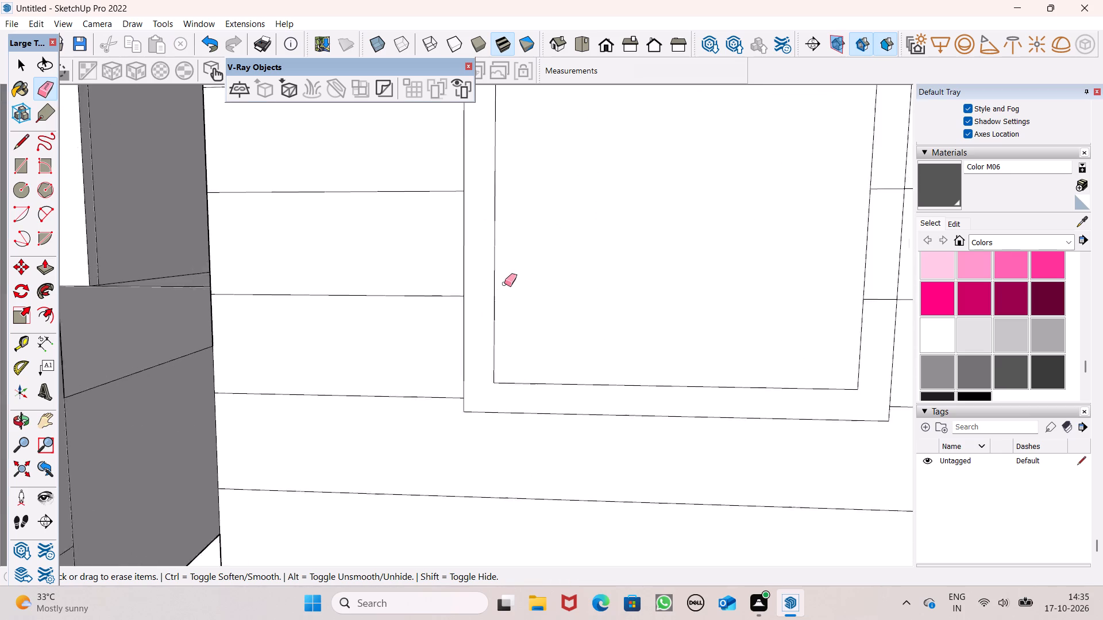
scroll(504, 284, "down", 5)
scroll(569, 221, "up", 1)
left_click_drag(596, 170, 598, 180)
left_click_drag(735, 253, 735, 255)
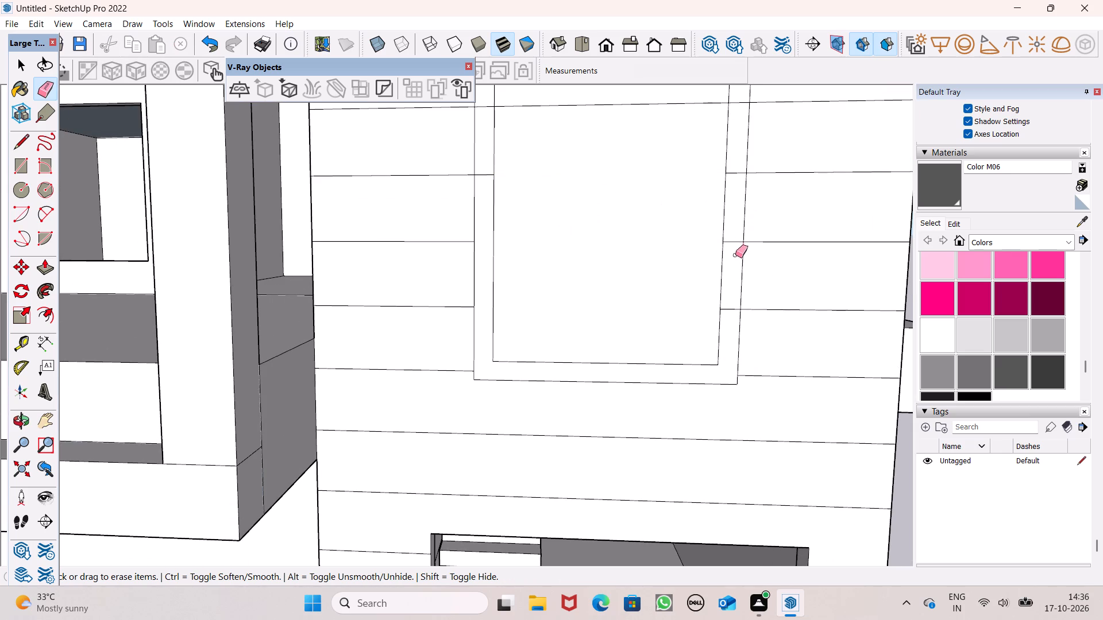
left_click_drag(735, 255, 735, 259)
left_click(733, 246)
left_click_drag(734, 238, 735, 245)
left_click_drag(731, 291, 730, 321)
Erase the horizontal line segments running across the panel's interior just above the already cleared lower part.
scroll(634, 396, "down", 5)
scroll(648, 170, "up", 4)
scroll(645, 183, "down", 4)
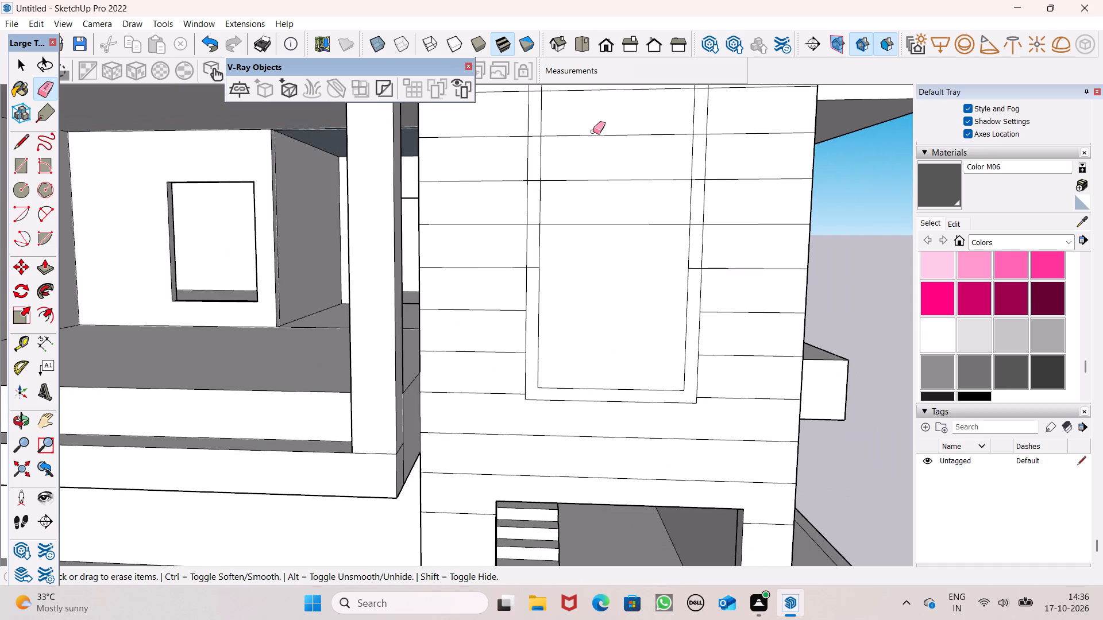
left_click_drag(593, 133, 595, 220)
left_click_drag(604, 216, 606, 237)
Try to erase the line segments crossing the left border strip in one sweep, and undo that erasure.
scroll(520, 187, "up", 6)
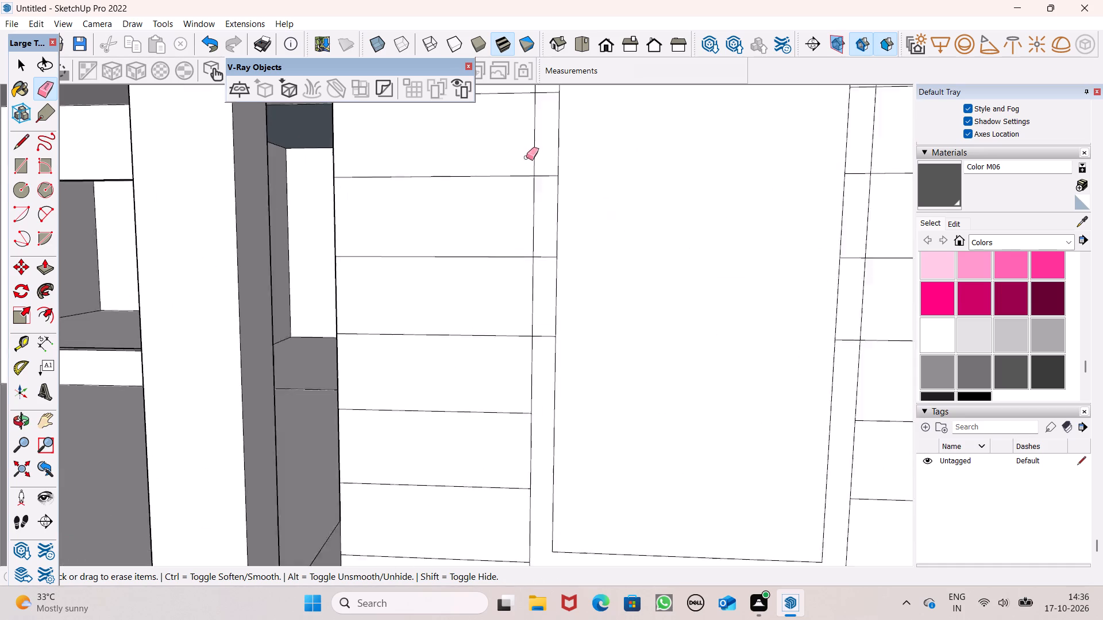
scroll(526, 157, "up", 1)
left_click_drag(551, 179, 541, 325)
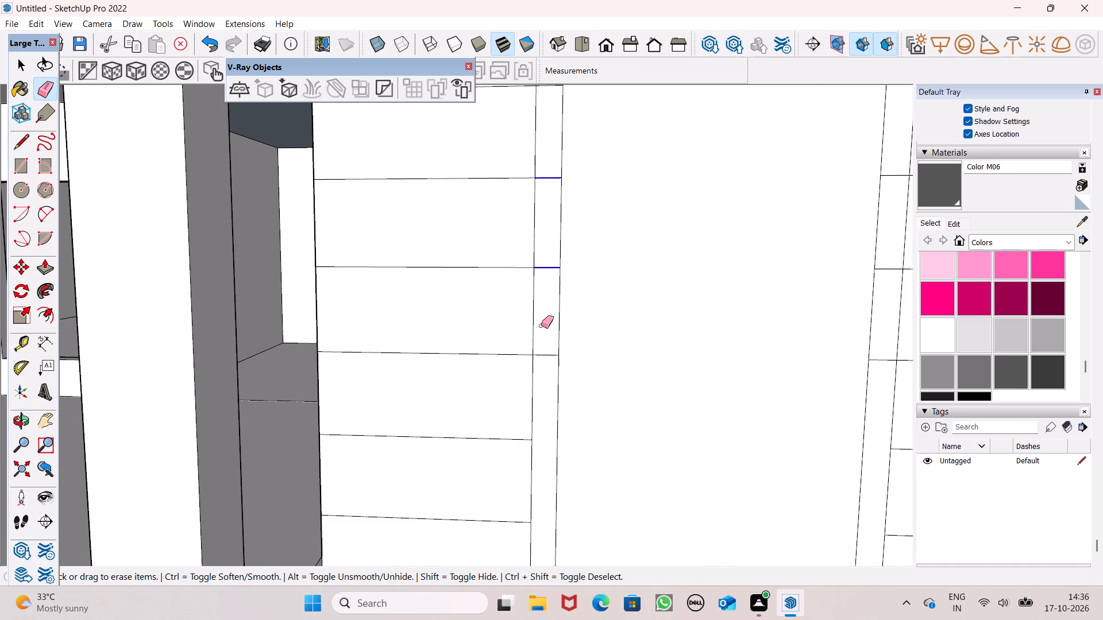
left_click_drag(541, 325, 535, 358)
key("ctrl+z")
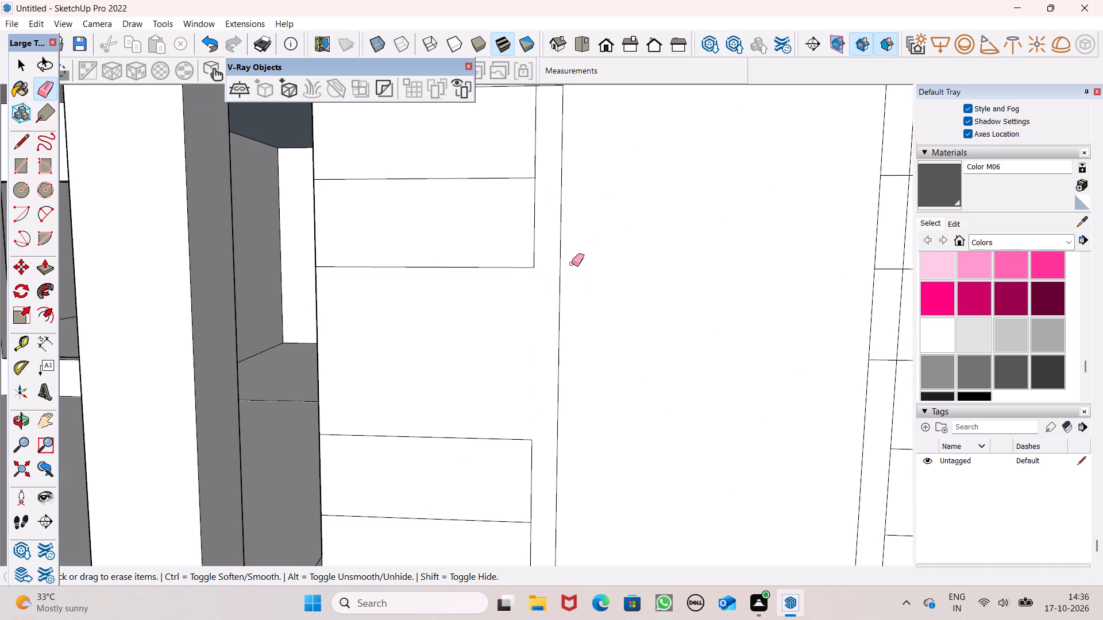
Erase the short line segments crossing the left and right border strips beside the newly cleared interior section.
left_click(538, 263)
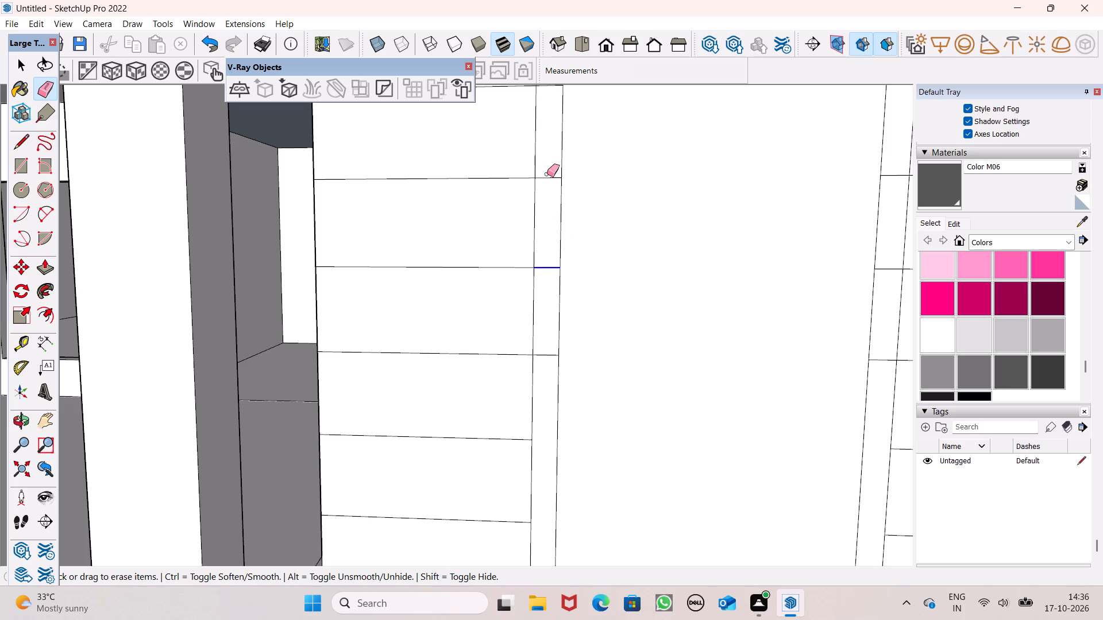
left_click(547, 174)
left_click_drag(550, 351, 549, 356)
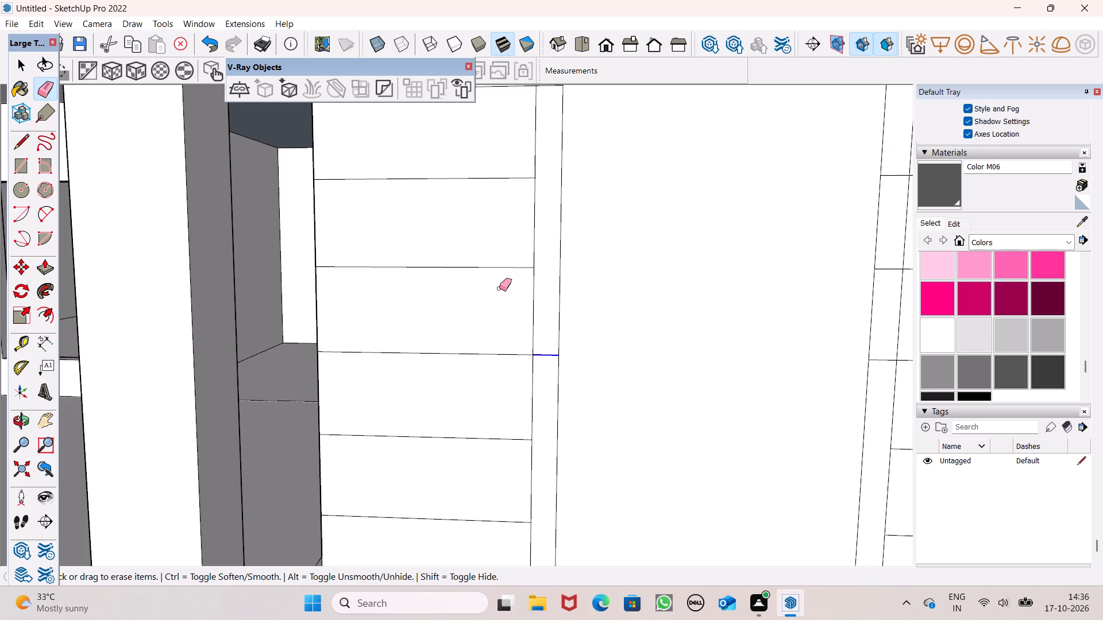
scroll(497, 311, "down", 7)
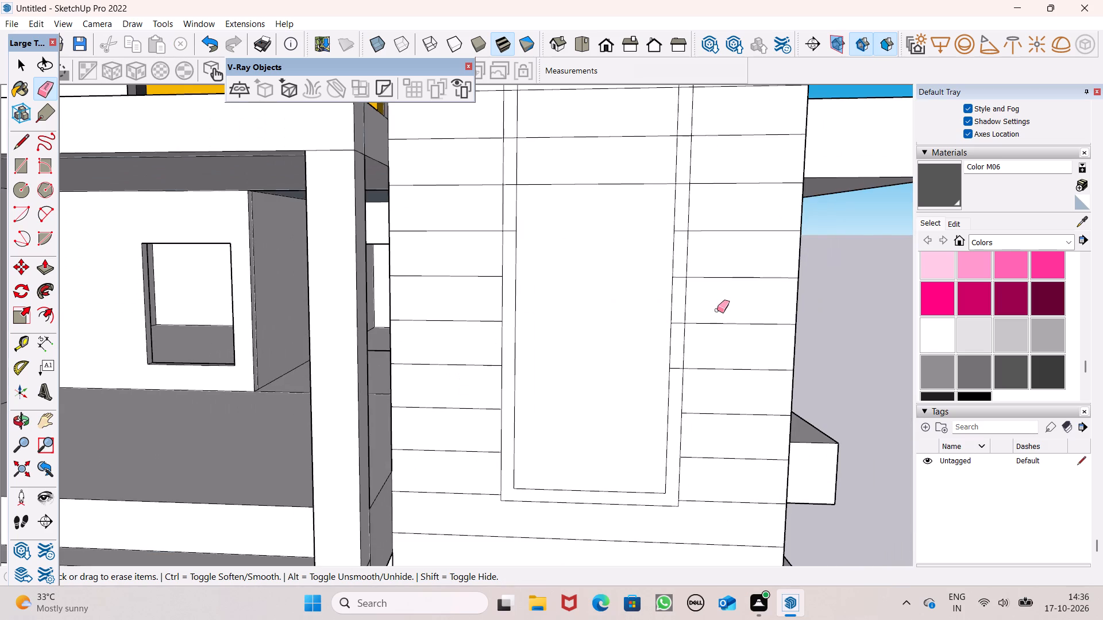
scroll(717, 310, "up", 5)
left_click_drag(664, 318, 663, 332)
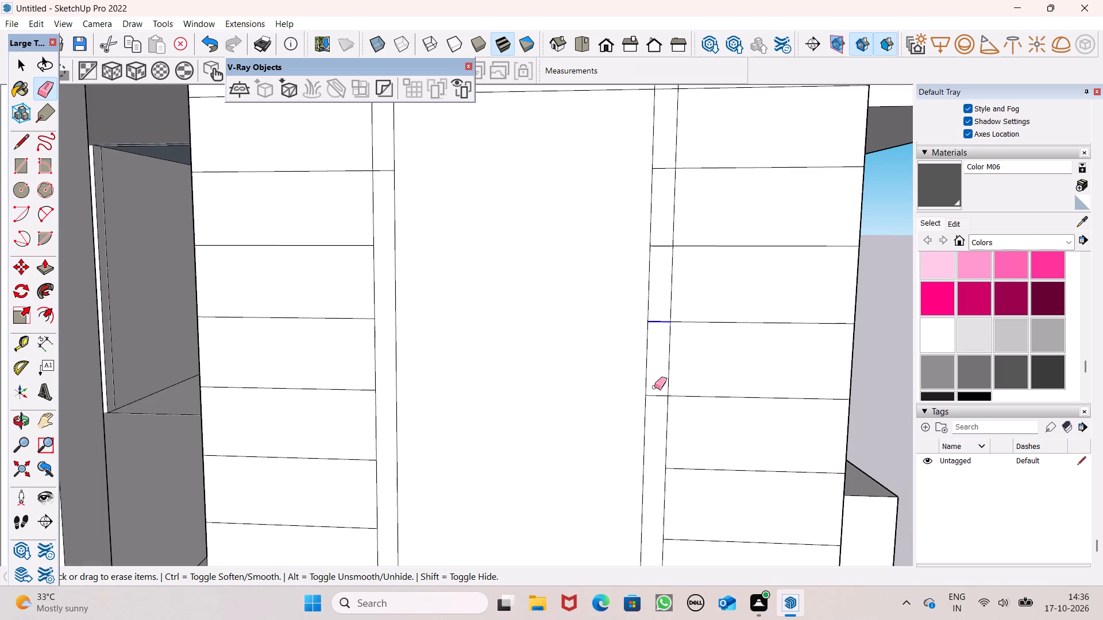
left_click_drag(657, 389, 659, 396)
scroll(676, 235, "up", 3)
left_click_drag(660, 250, 659, 255)
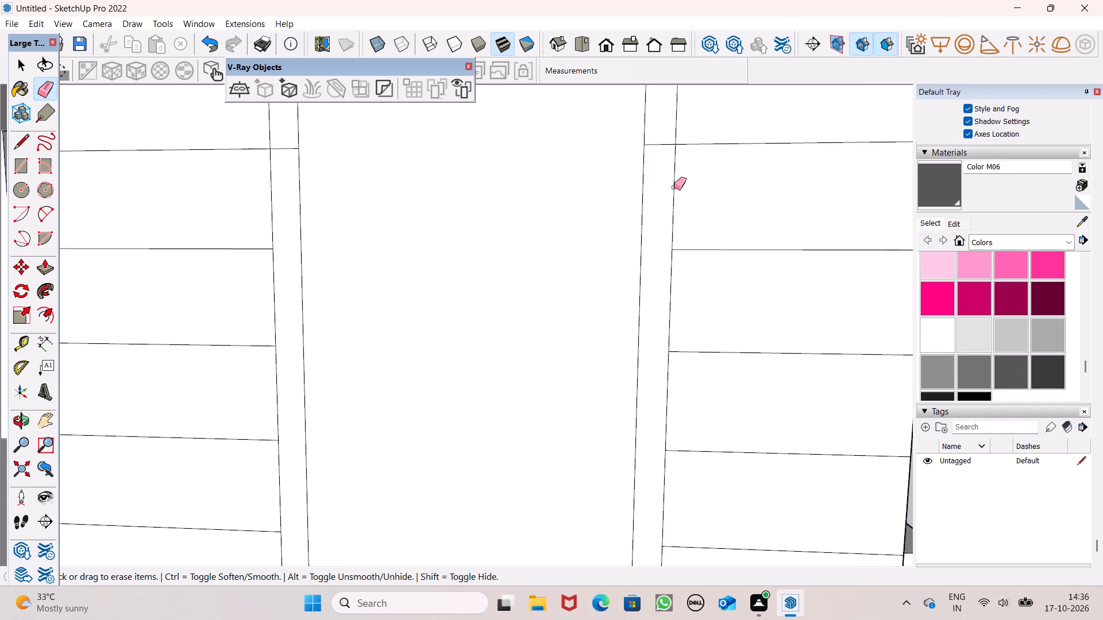
left_click_drag(654, 142, 651, 153)
Erase the remaining line segments crossing the panel's left border strip around mid-height.
scroll(664, 239, "down", 8)
scroll(518, 121, "up", 5)
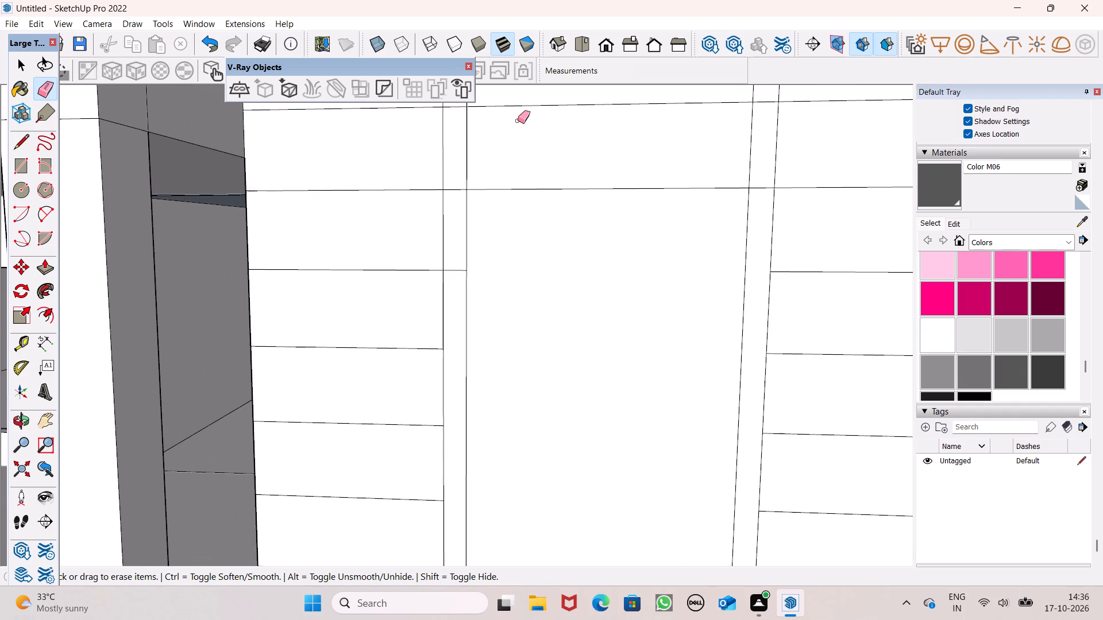
left_click_drag(454, 176, 451, 187)
left_click_drag(458, 185, 458, 196)
left_click_drag(456, 254, 462, 281)
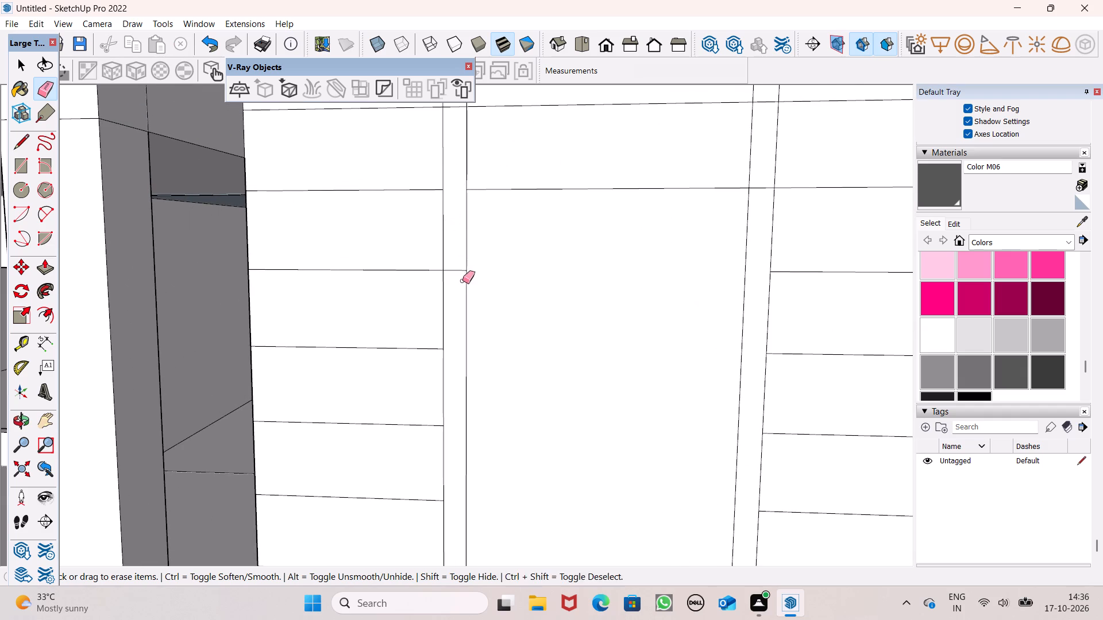
left_click_drag(462, 281, 463, 274)
Erase the horizontal line segments running across the panel's interior from mid-height upward.
left_click_drag(538, 193, 551, 219)
left_click_drag(545, 171, 555, 221)
scroll(698, 247, "down", 1)
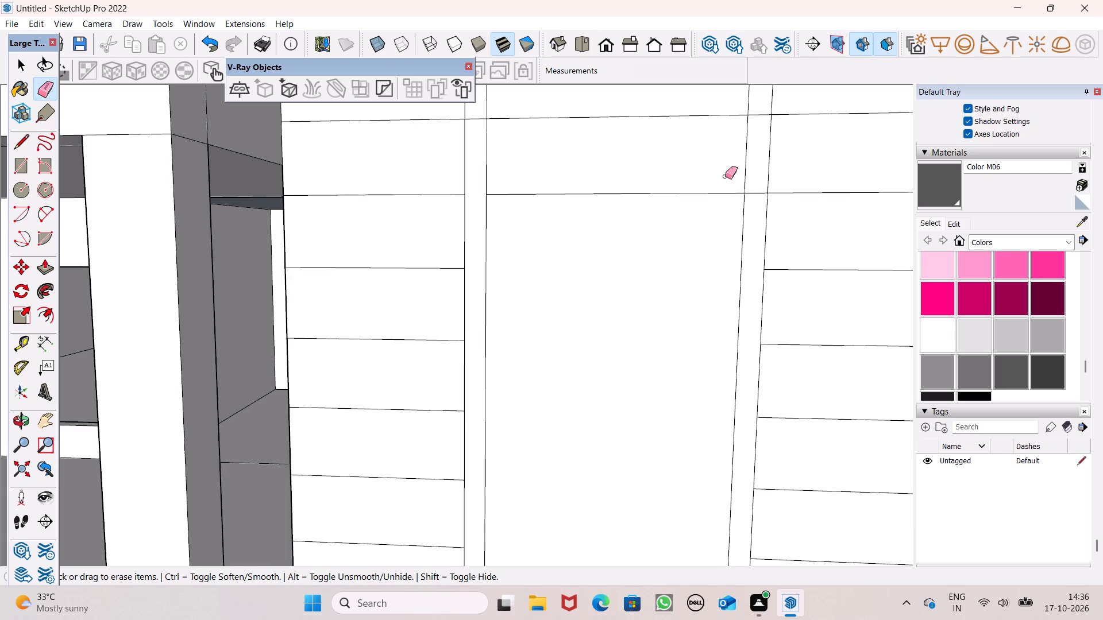
scroll(752, 172, "up", 3)
left_click_drag(764, 98, 764, 113)
scroll(711, 370, "down", 7)
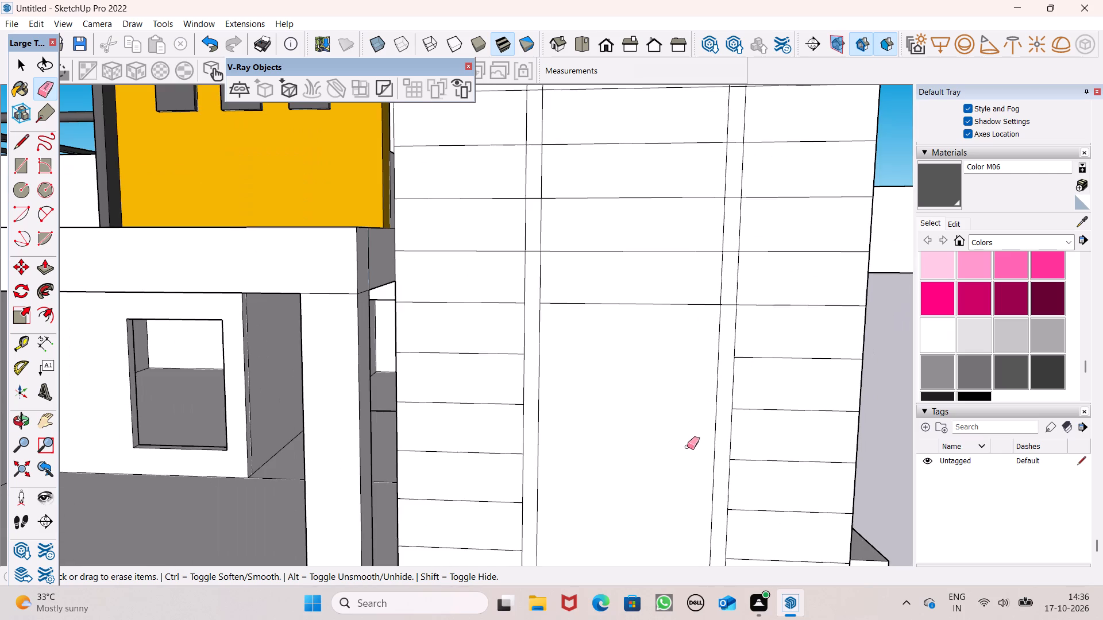
left_click_drag(642, 131, 647, 335)
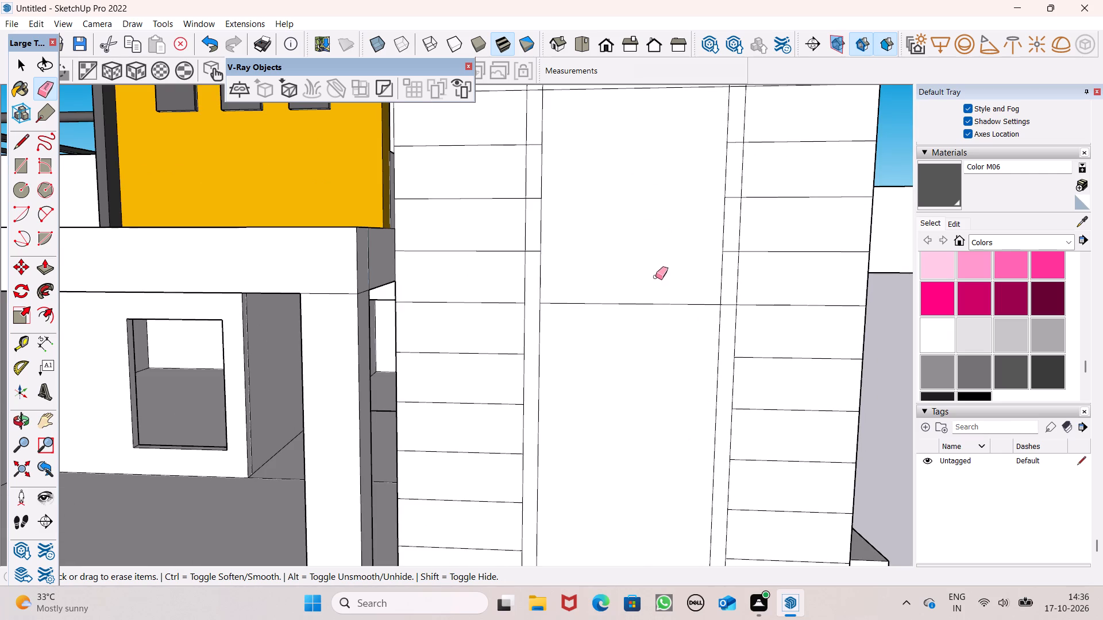
left_click_drag(656, 282, 660, 306)
Erase the short line segments crossing both side border strips above the panel's mid-height.
scroll(713, 255, "up", 5)
left_click(747, 247)
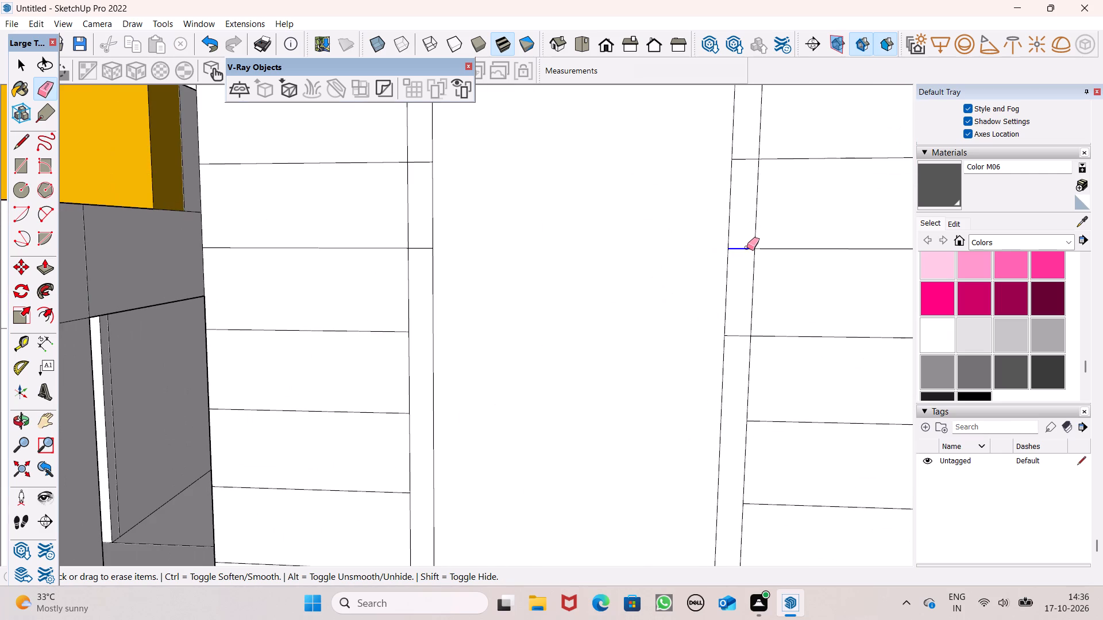
left_click_drag(737, 321, 734, 356)
left_click(745, 160)
scroll(408, 176, "up", 2)
left_click_drag(423, 255, 418, 268)
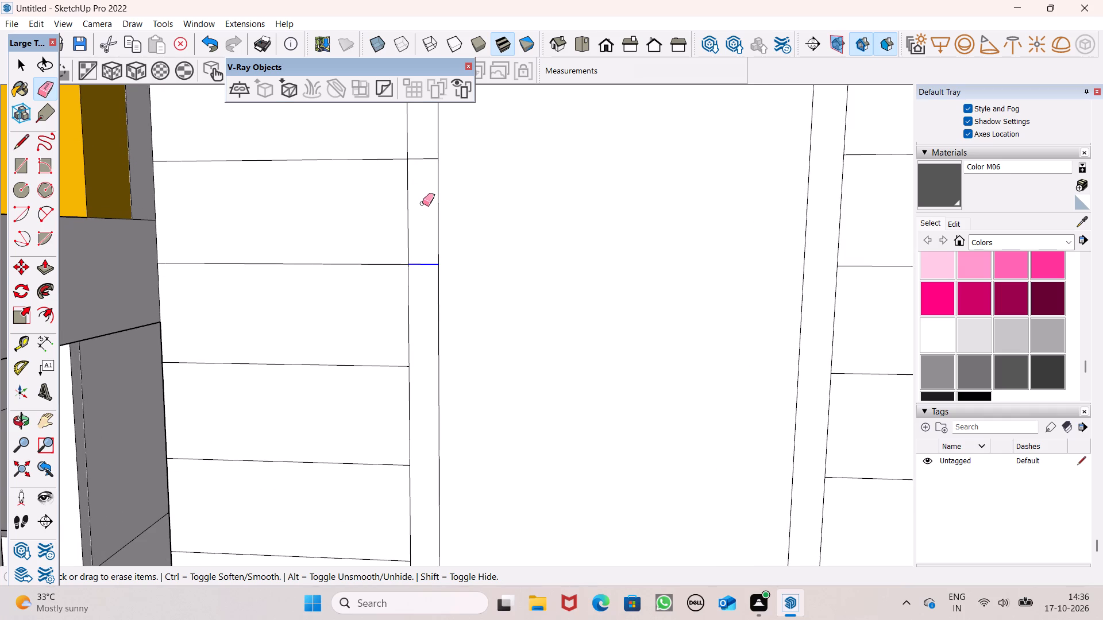
left_click_drag(411, 156, 414, 169)
Erase the horizontal line segments crossing the upper part of the panel's interior.
scroll(524, 289, "down", 7)
scroll(524, 354, "down", 4)
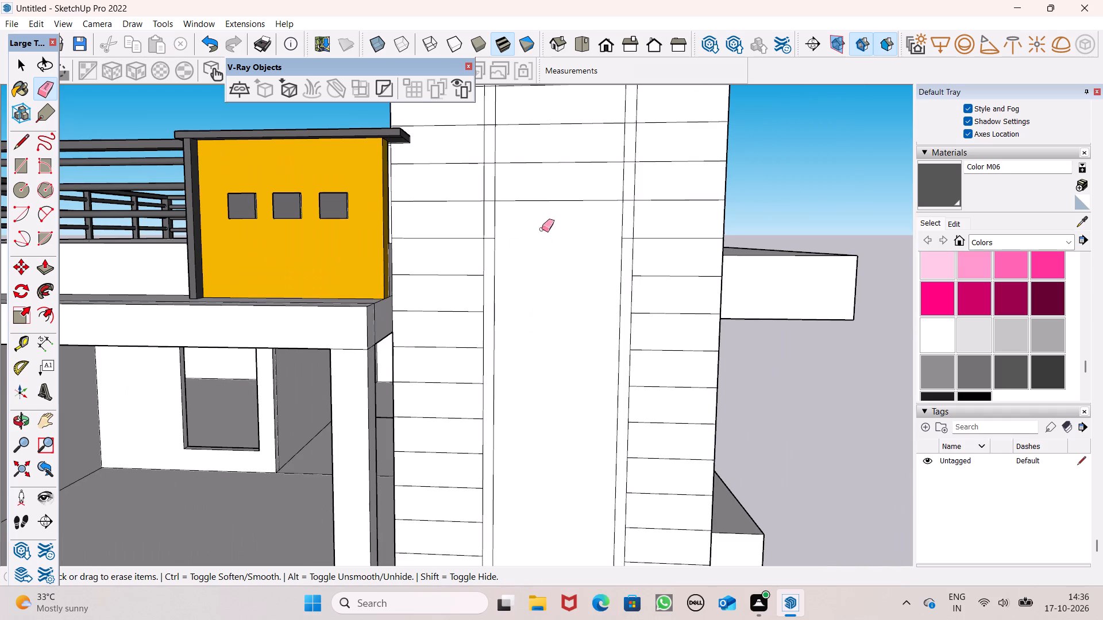
left_click_drag(558, 118, 560, 217)
Erase the short line segments crossing the left border strip along the upper part of the panel.
scroll(464, 207, "up", 4)
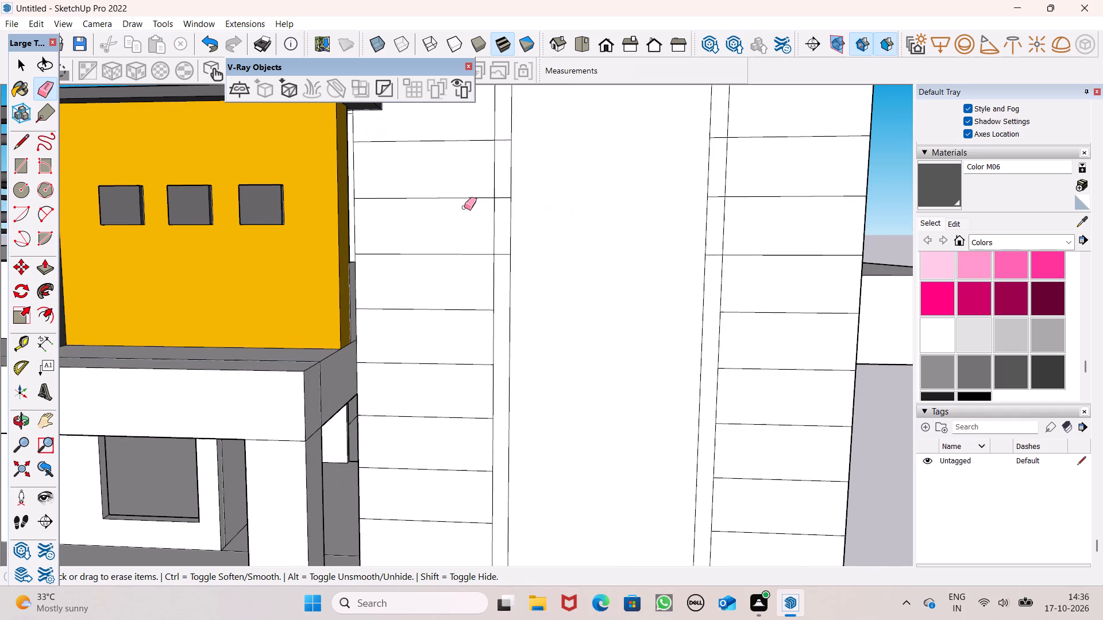
left_click(500, 251)
left_click_drag(507, 194, 506, 195)
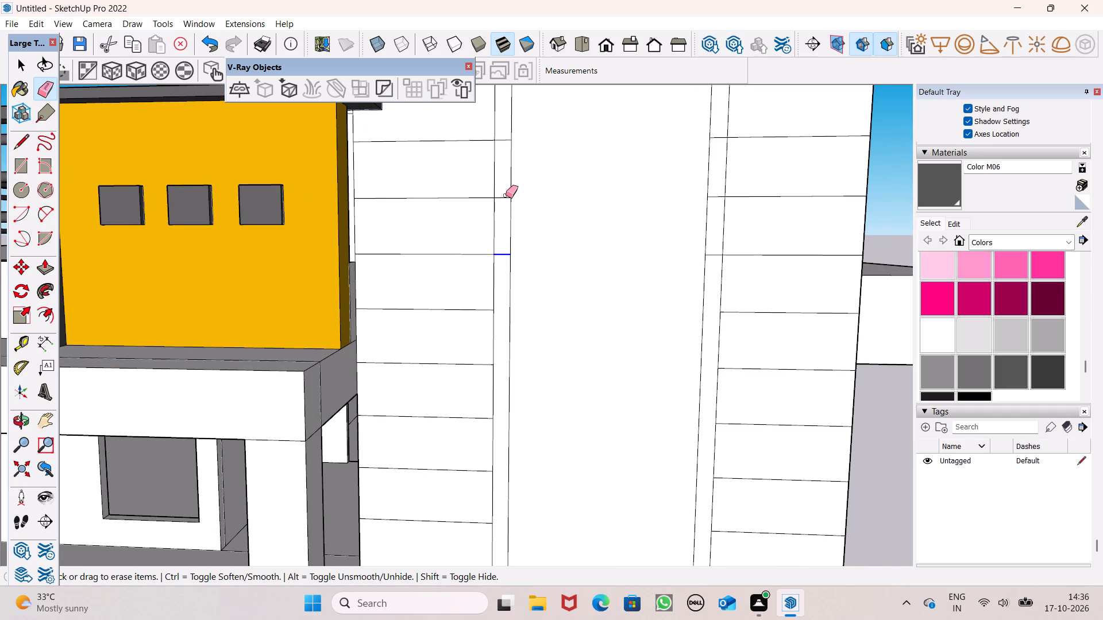
left_click_drag(506, 195, 506, 201)
scroll(499, 146, "up", 5)
left_click_drag(526, 112, 525, 119)
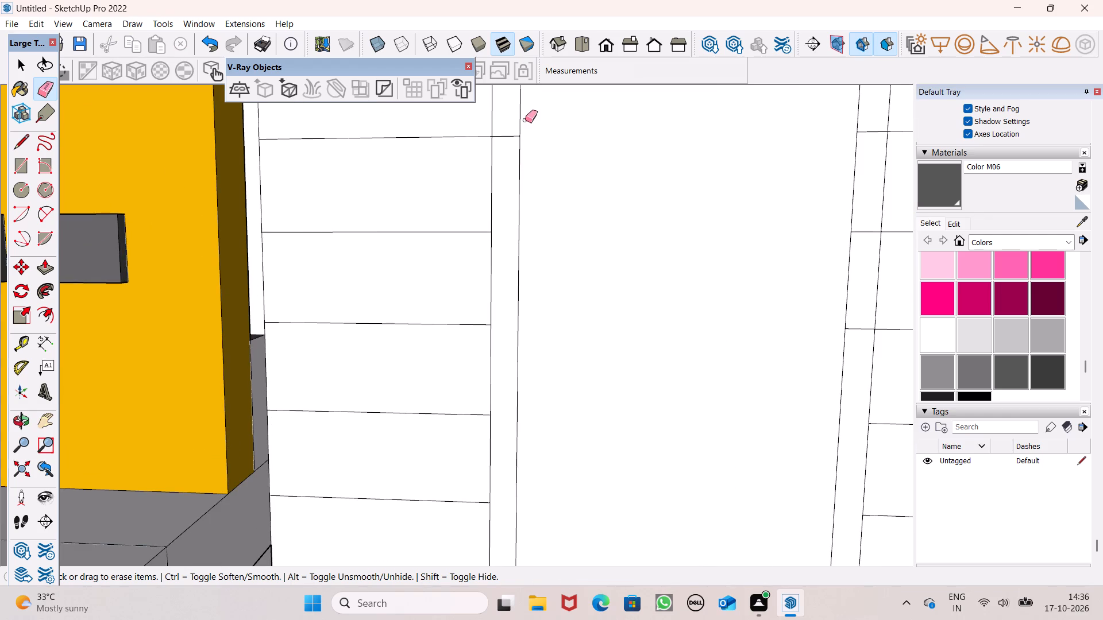
left_click_drag(510, 127, 507, 155)
Erase the short line segments crossing the right border strip from the upper part to the panel's top corner.
scroll(551, 308, "down", 6)
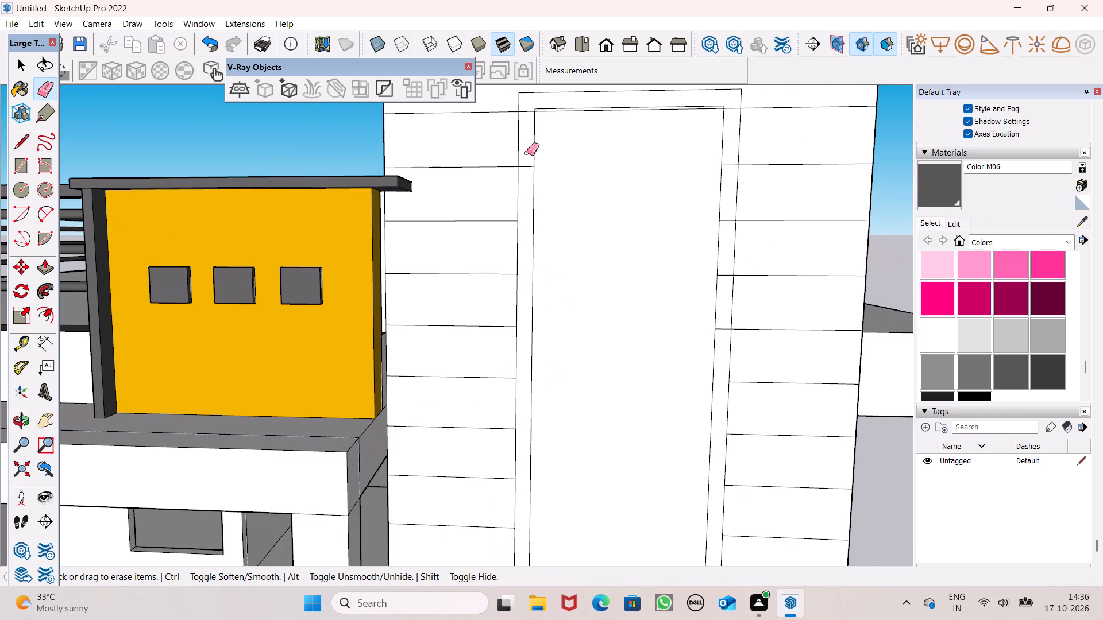
scroll(528, 151, "up", 1)
scroll(542, 161, "down", 3)
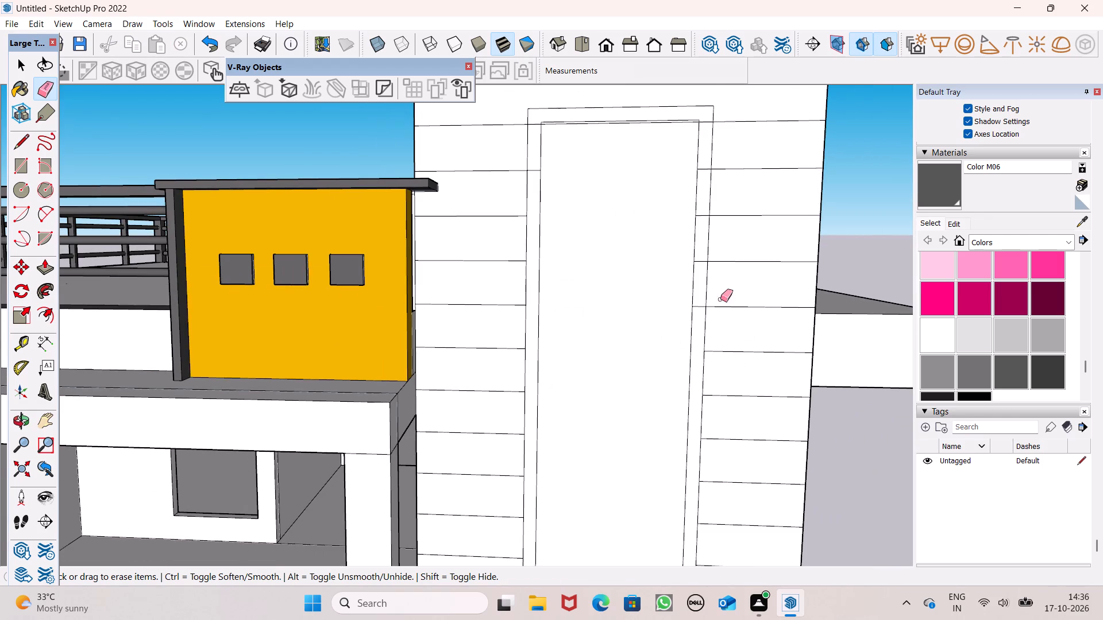
scroll(685, 260, "up", 4)
left_click(706, 263)
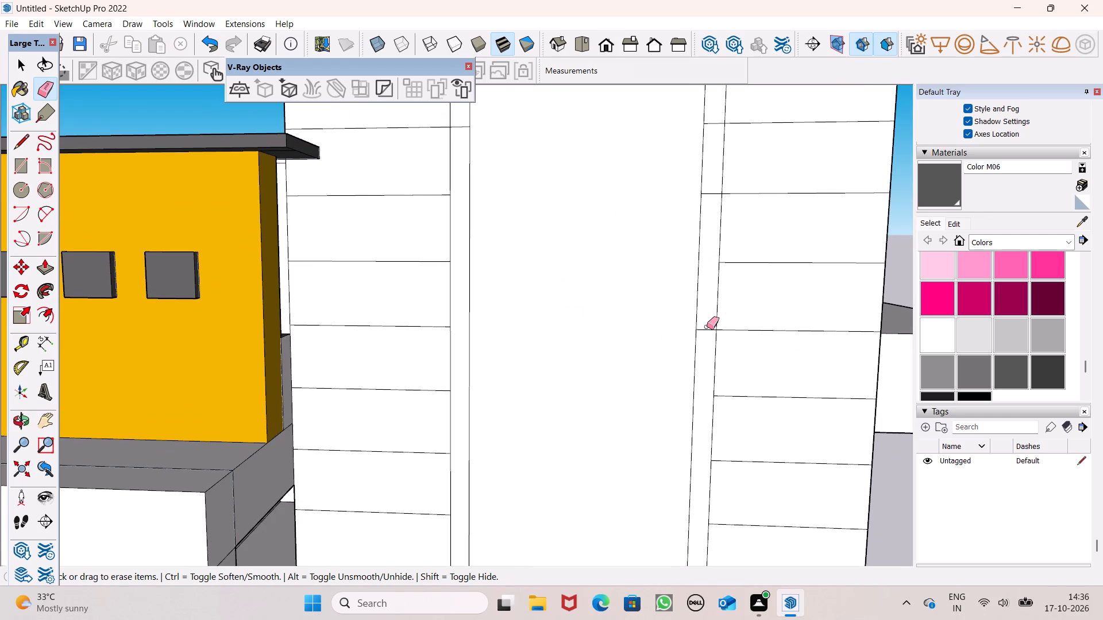
left_click_drag(705, 327, 705, 338)
left_click(705, 191)
scroll(705, 232, "down", 7)
scroll(701, 138, "up", 8)
left_click(719, 158)
left_click_drag(720, 148, 720, 150)
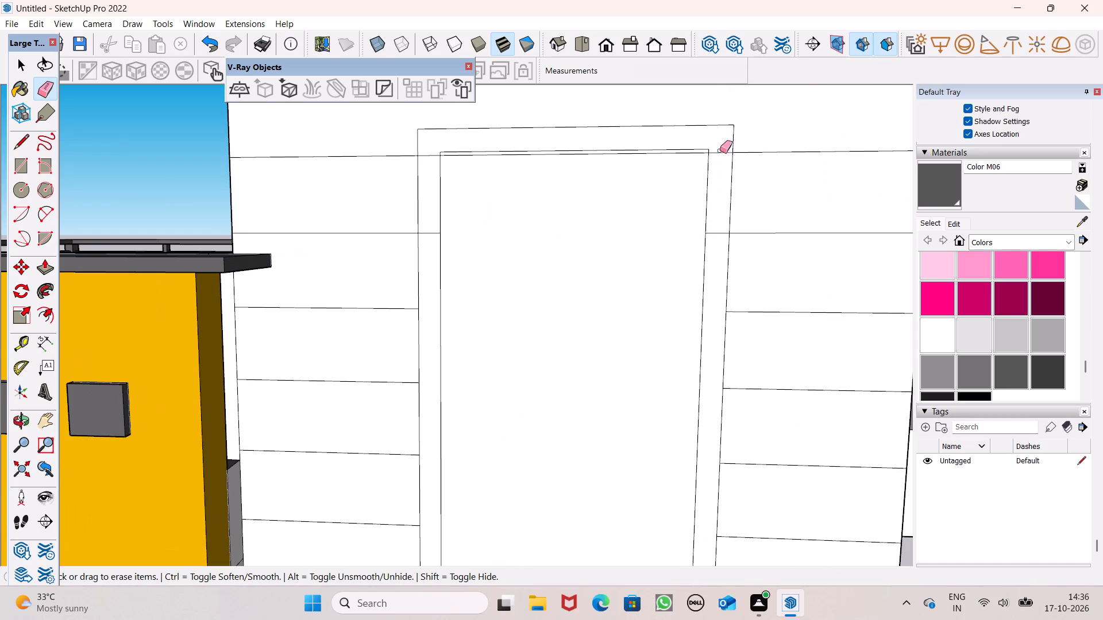
left_click_drag(720, 150, 720, 156)
left_click_drag(717, 228, 716, 243)
Erase the horizontal line segment just below the inner top edge of the panel.
scroll(579, 143, "up", 6)
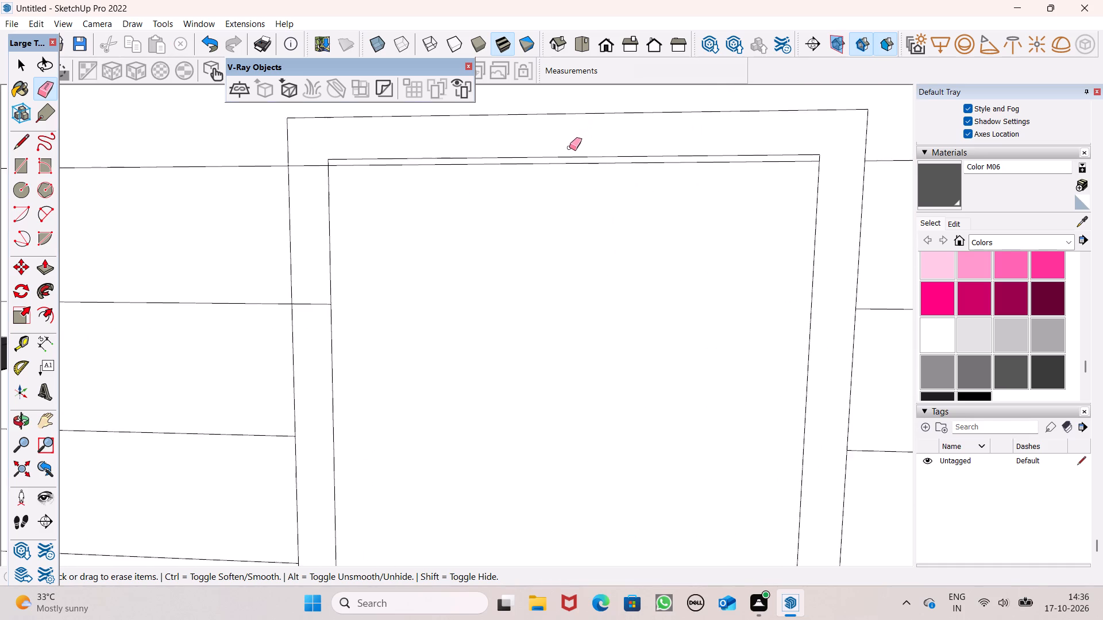
scroll(564, 149, "up", 4)
left_click(514, 169)
scroll(687, 126, "down", 6)
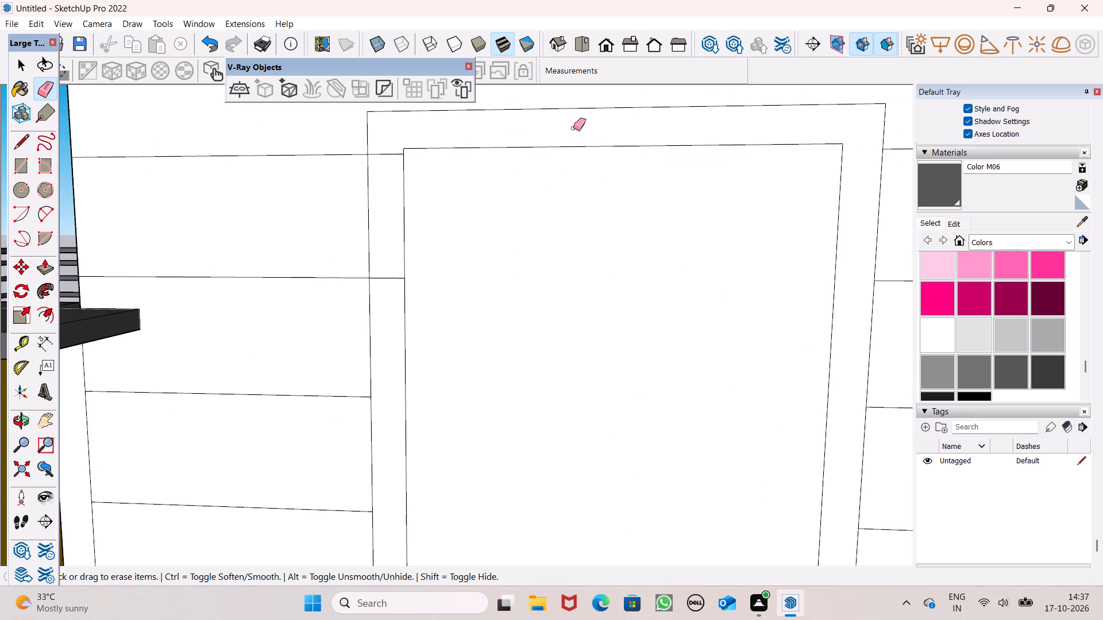
Erase the last two line segments crossing the left border strip near the panel's top, and leave the Eraser.
left_click_drag(384, 149, 382, 167)
left_click_drag(387, 240, 387, 288)
scroll(583, 192, "down", 2)
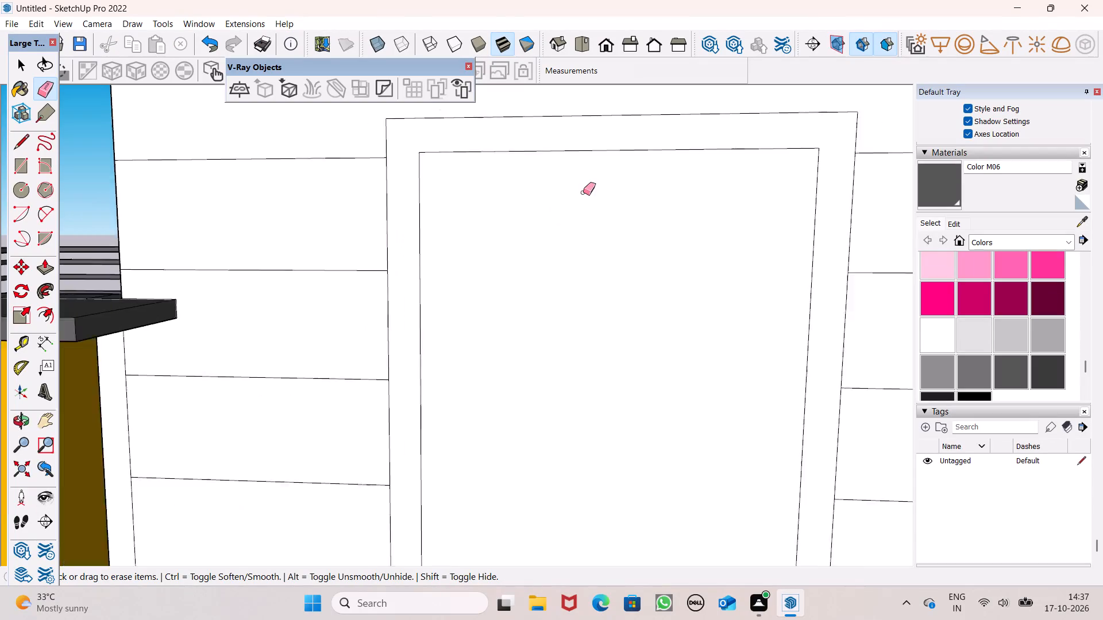
scroll(583, 192, "down", 3)
scroll(624, 102, "down", 9)
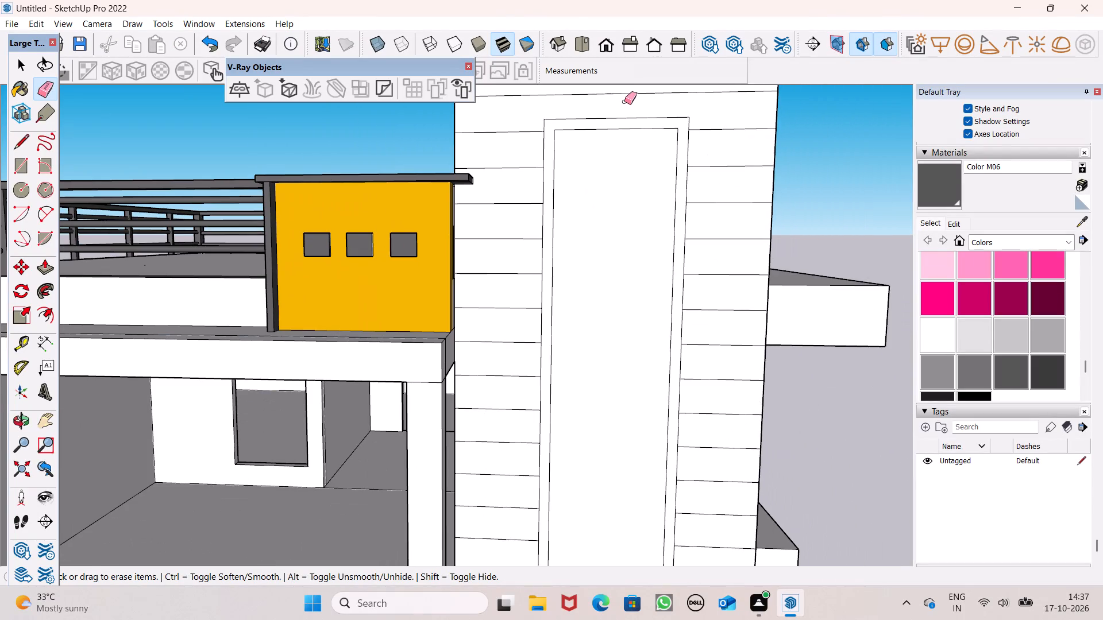
scroll(624, 102, "down", 2)
key("space")
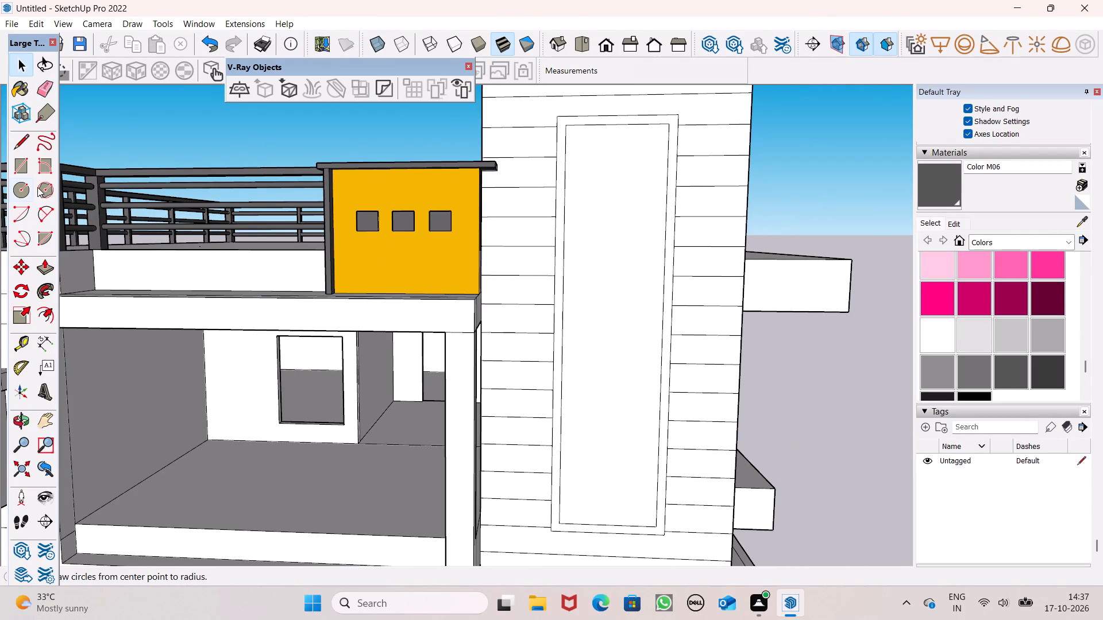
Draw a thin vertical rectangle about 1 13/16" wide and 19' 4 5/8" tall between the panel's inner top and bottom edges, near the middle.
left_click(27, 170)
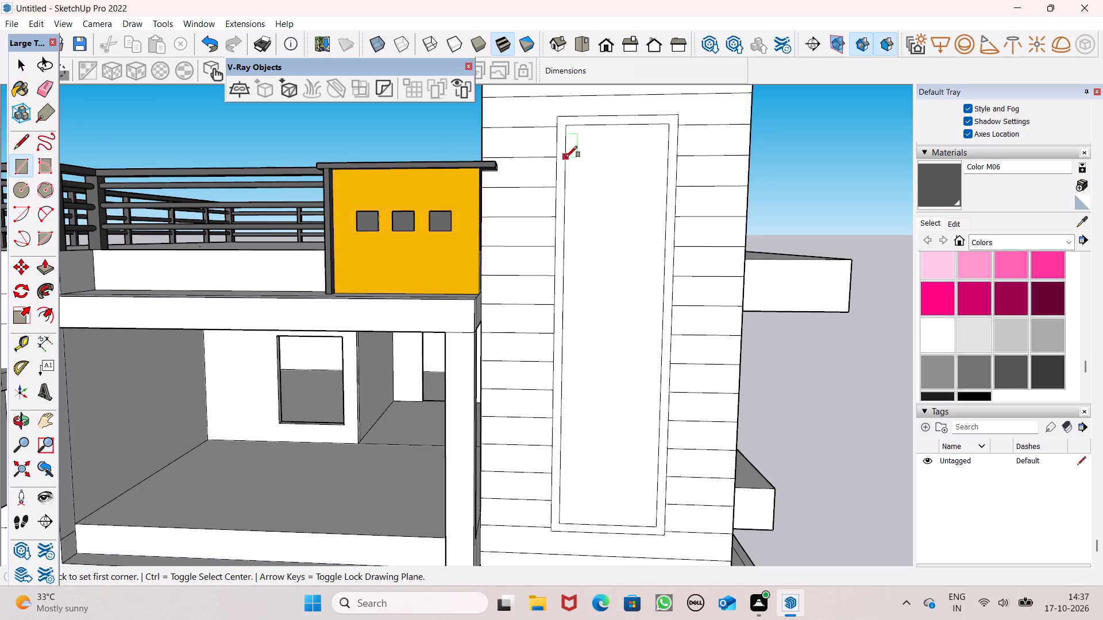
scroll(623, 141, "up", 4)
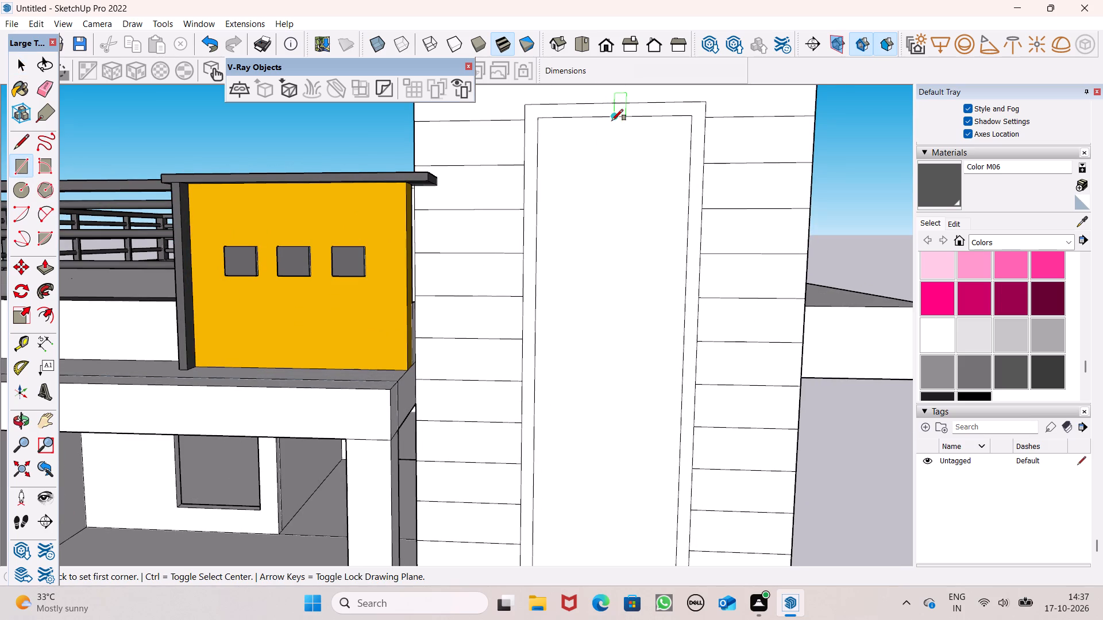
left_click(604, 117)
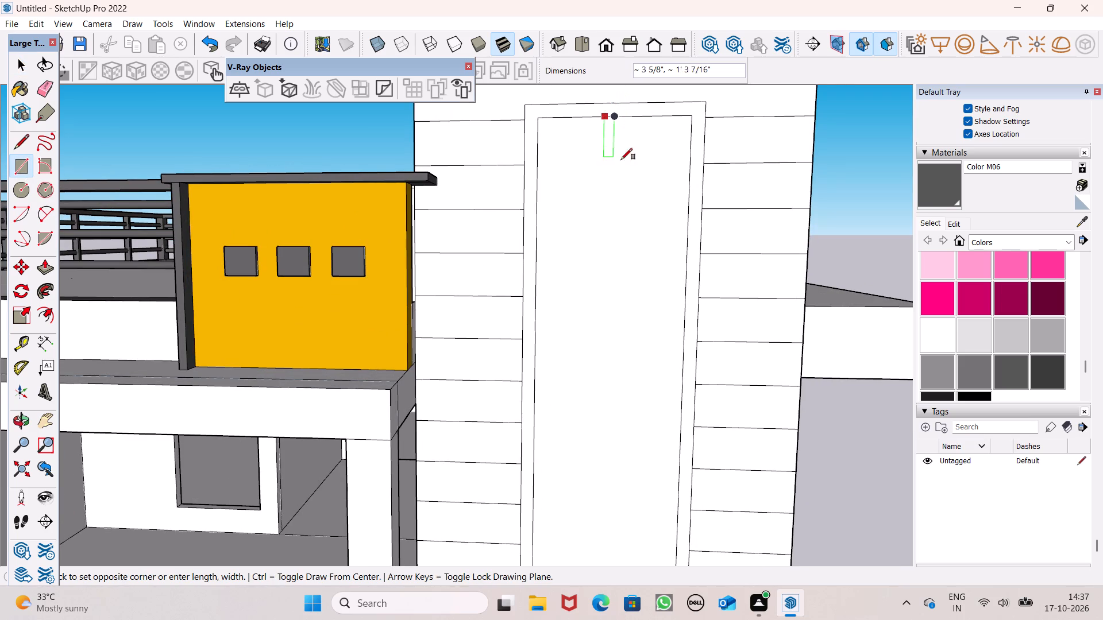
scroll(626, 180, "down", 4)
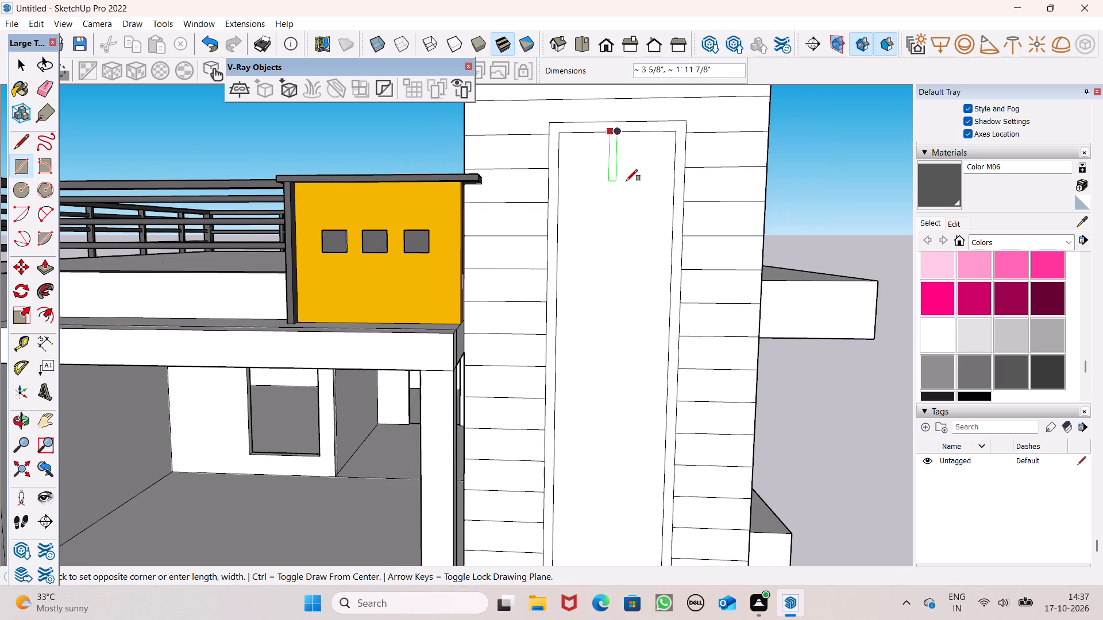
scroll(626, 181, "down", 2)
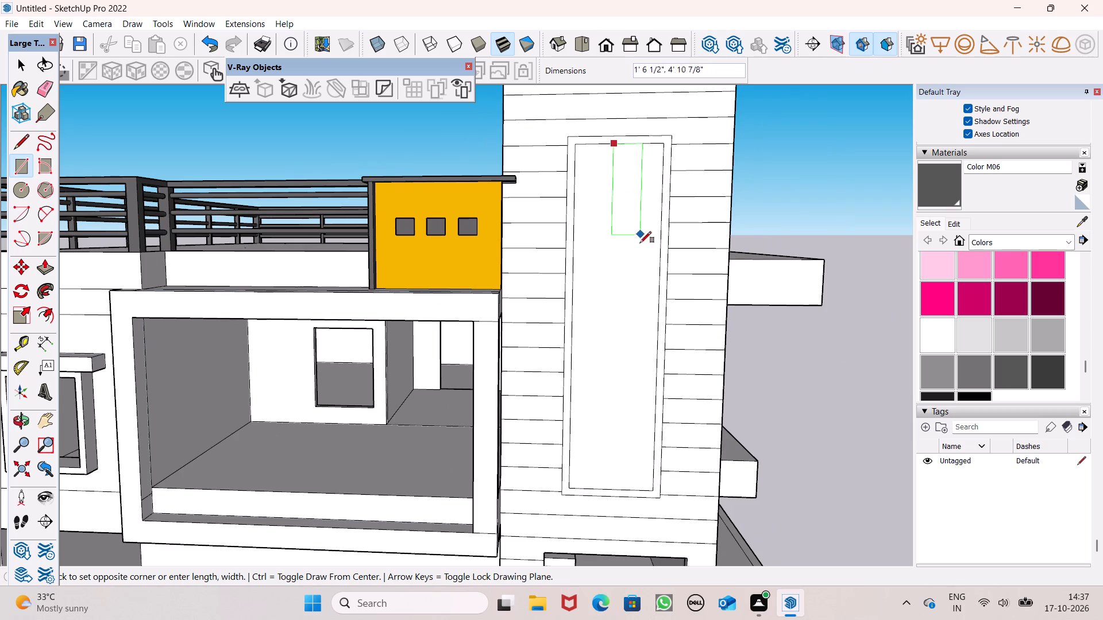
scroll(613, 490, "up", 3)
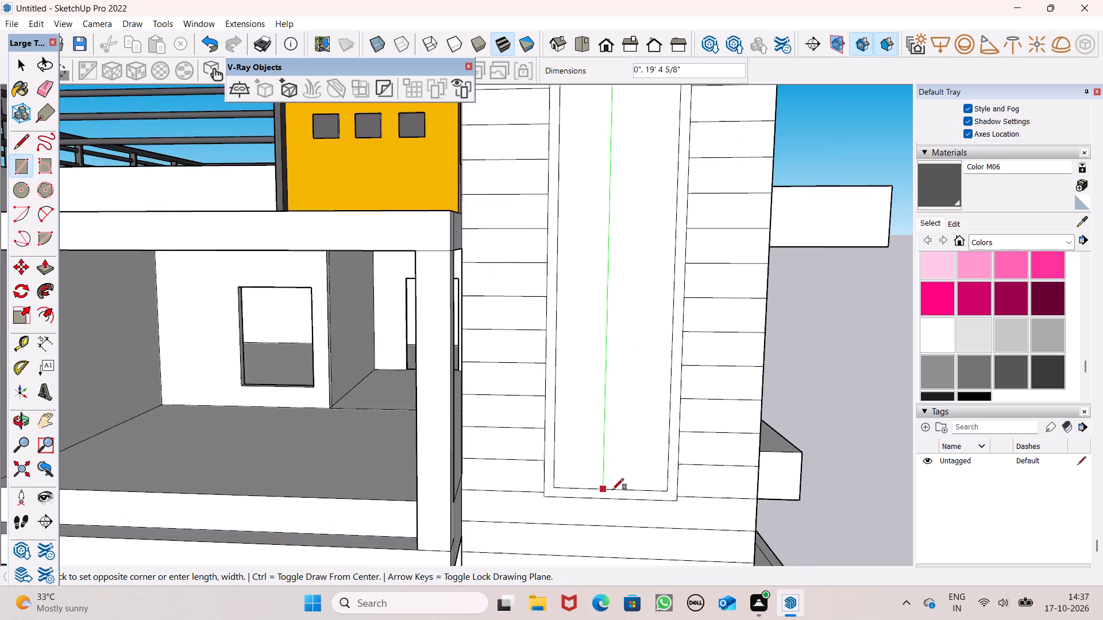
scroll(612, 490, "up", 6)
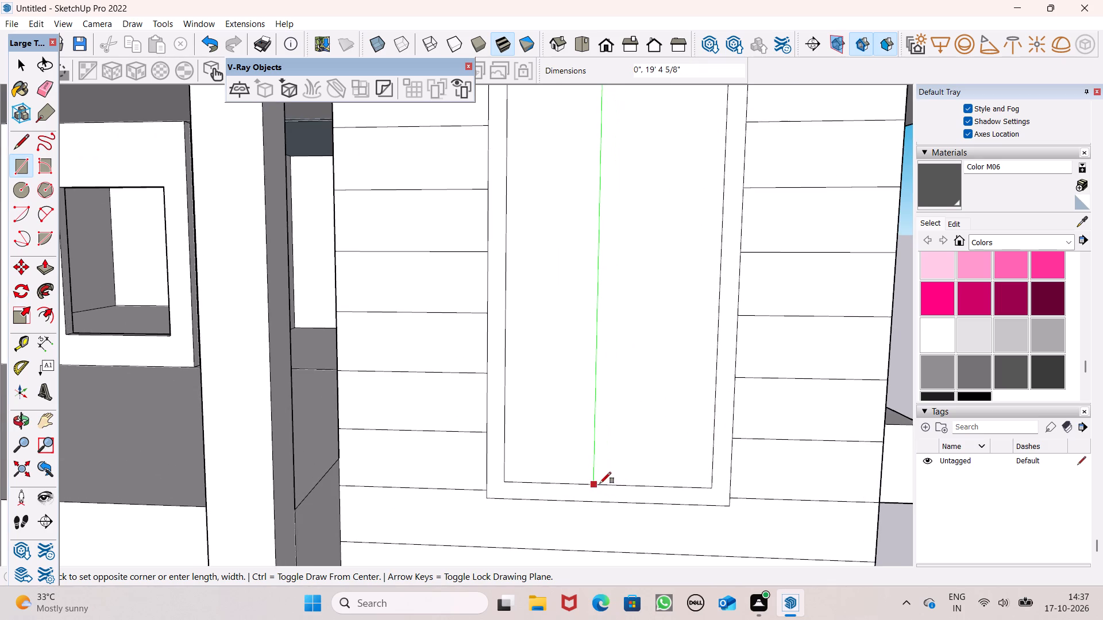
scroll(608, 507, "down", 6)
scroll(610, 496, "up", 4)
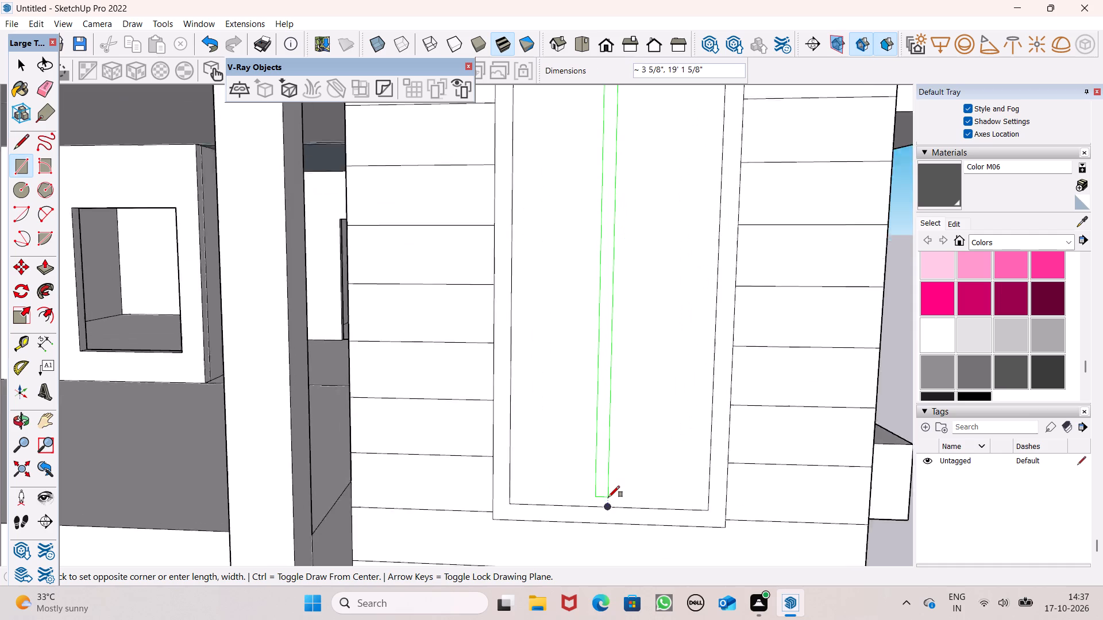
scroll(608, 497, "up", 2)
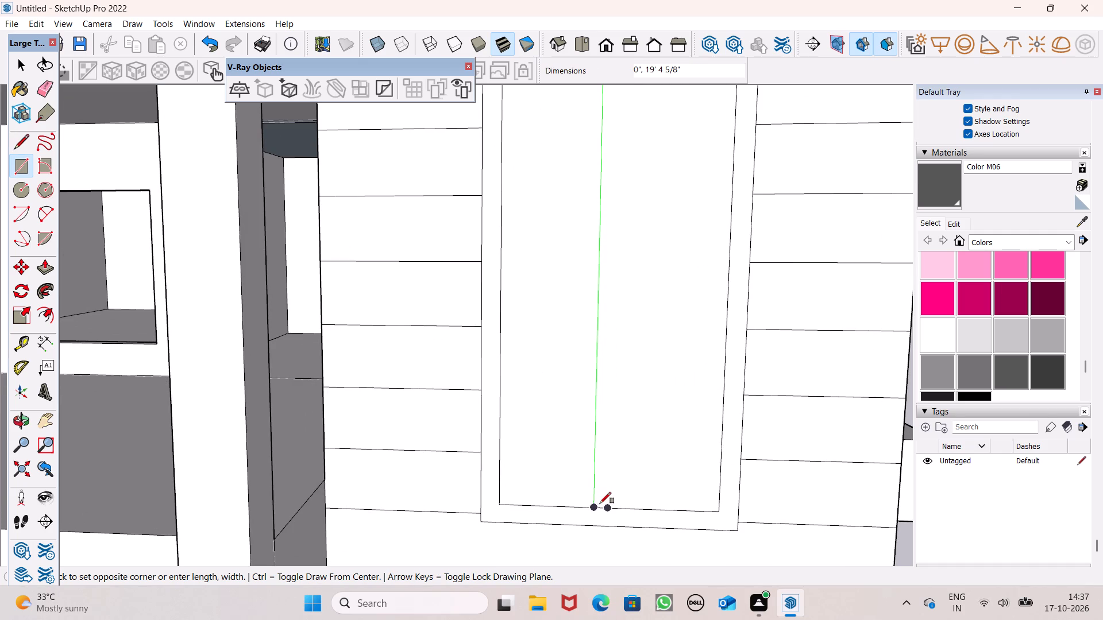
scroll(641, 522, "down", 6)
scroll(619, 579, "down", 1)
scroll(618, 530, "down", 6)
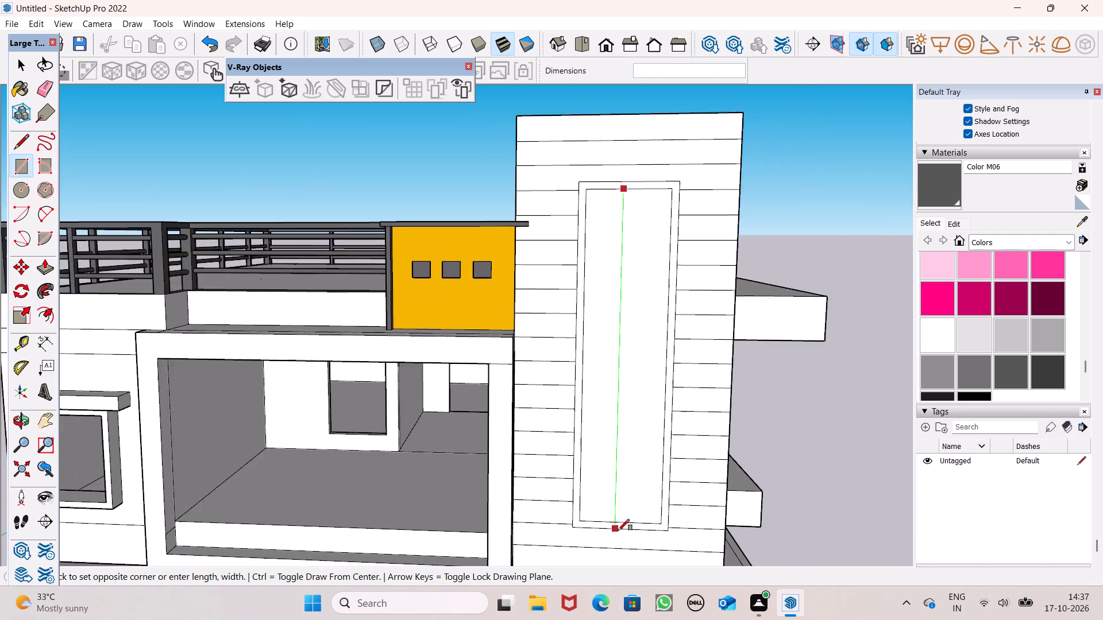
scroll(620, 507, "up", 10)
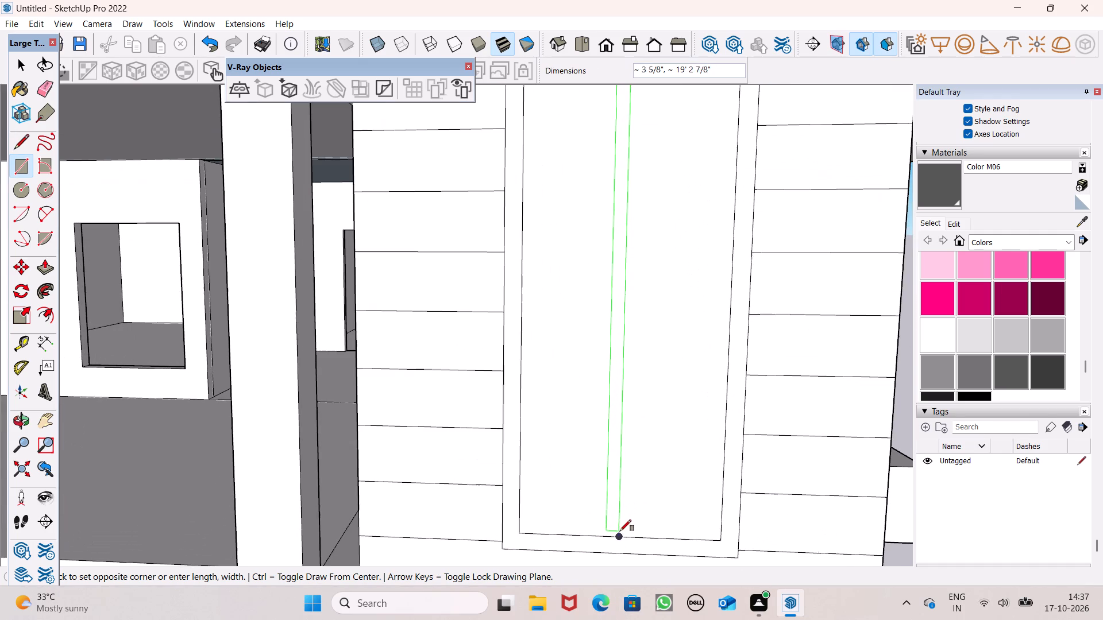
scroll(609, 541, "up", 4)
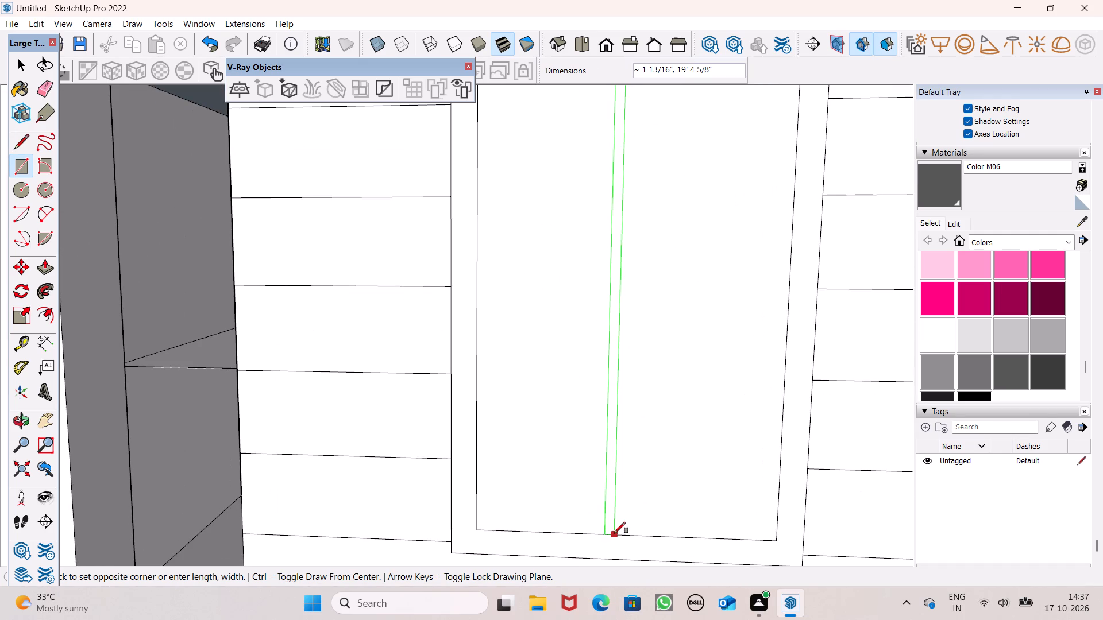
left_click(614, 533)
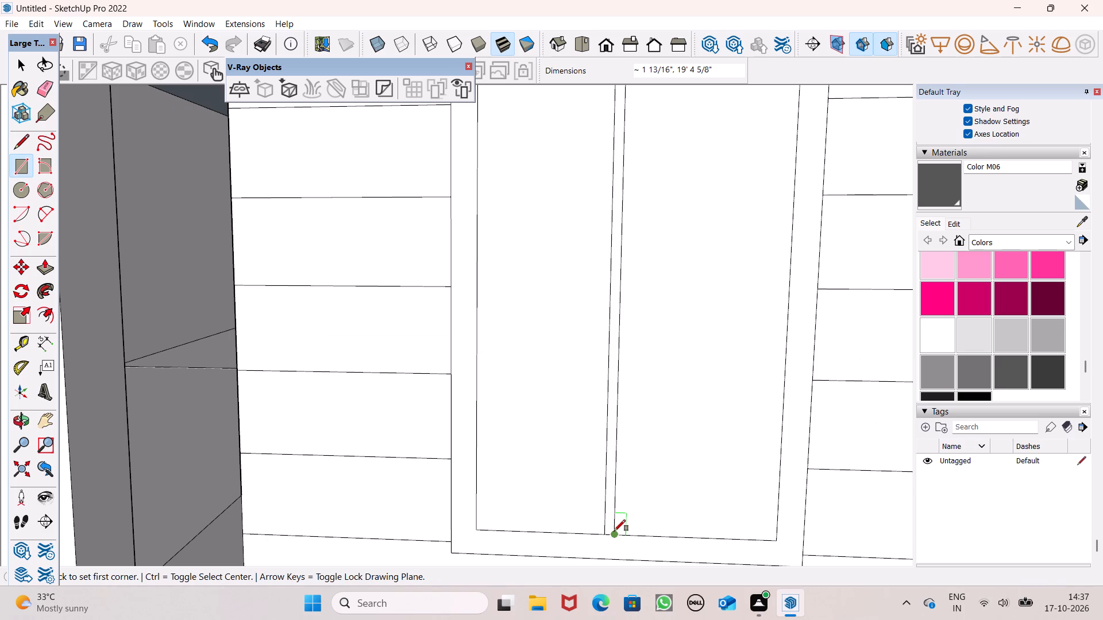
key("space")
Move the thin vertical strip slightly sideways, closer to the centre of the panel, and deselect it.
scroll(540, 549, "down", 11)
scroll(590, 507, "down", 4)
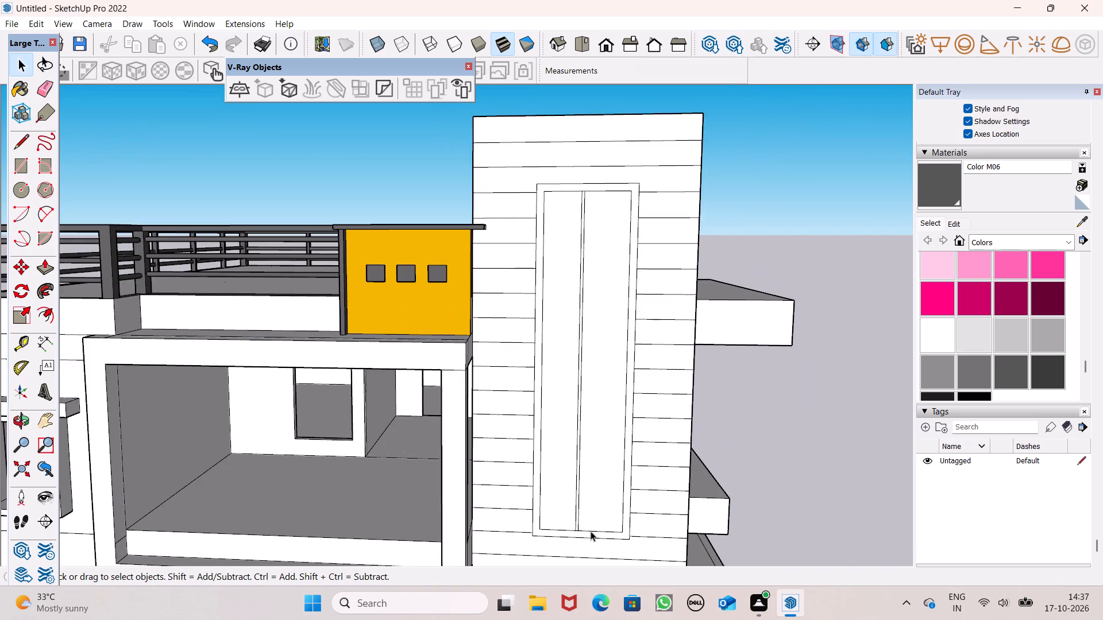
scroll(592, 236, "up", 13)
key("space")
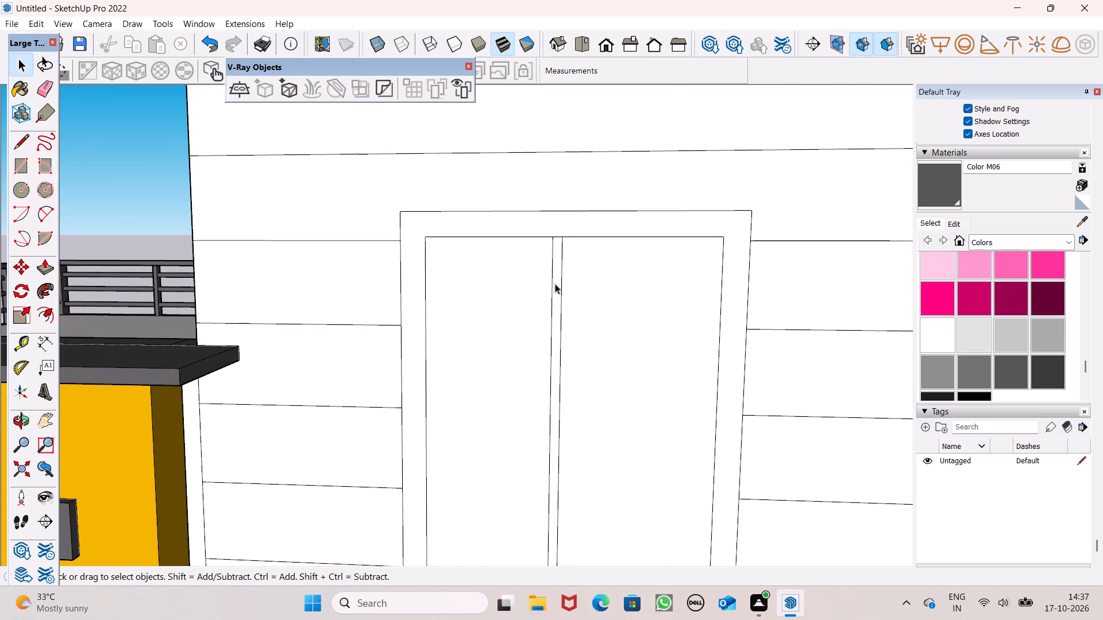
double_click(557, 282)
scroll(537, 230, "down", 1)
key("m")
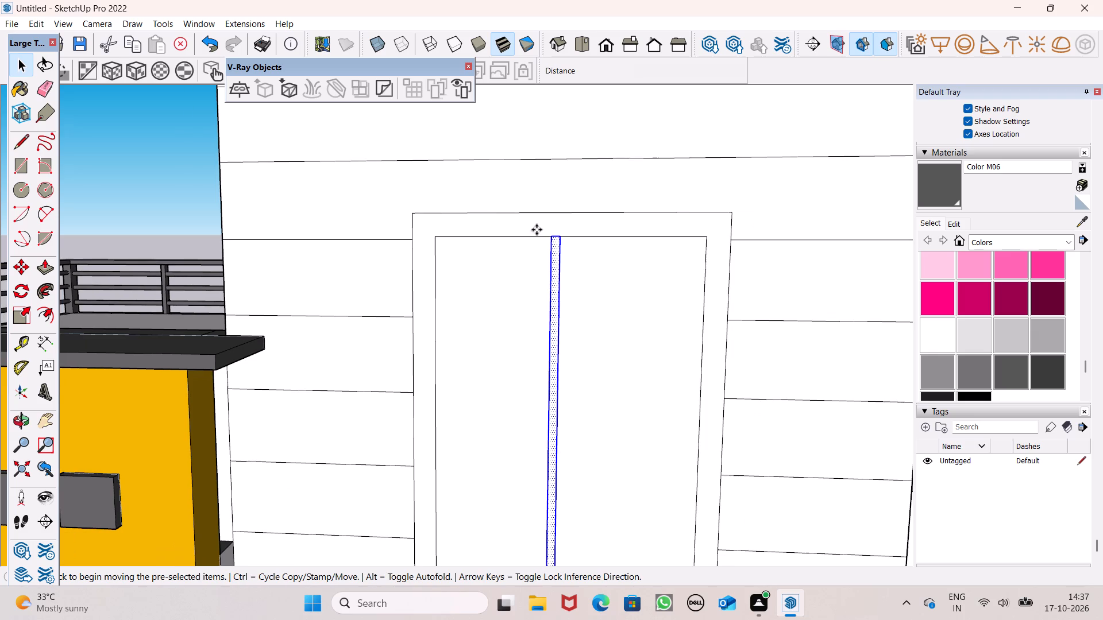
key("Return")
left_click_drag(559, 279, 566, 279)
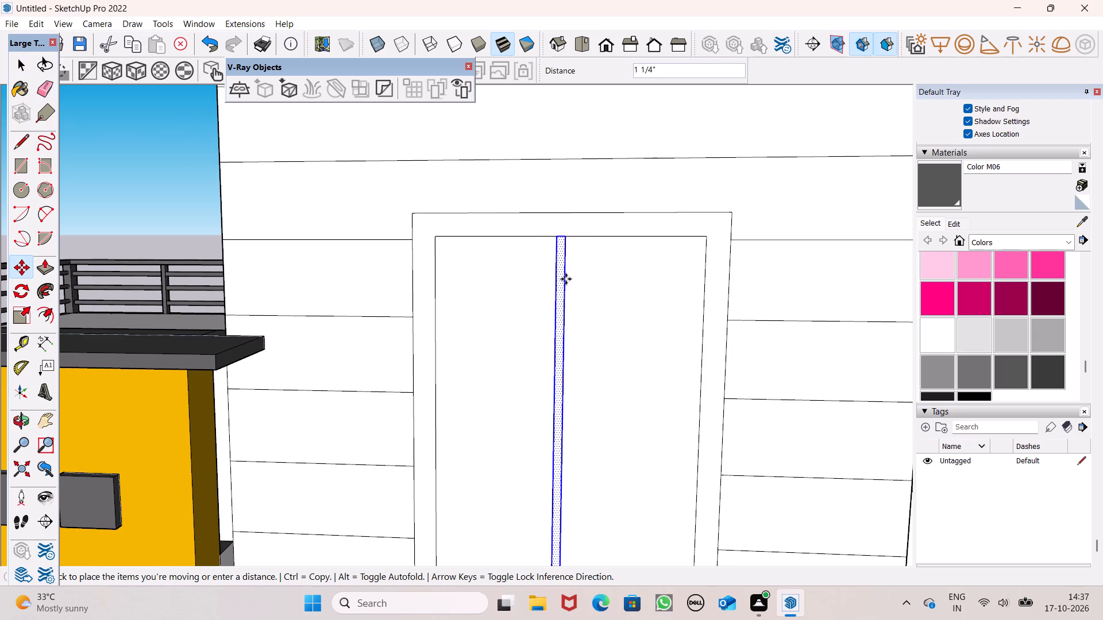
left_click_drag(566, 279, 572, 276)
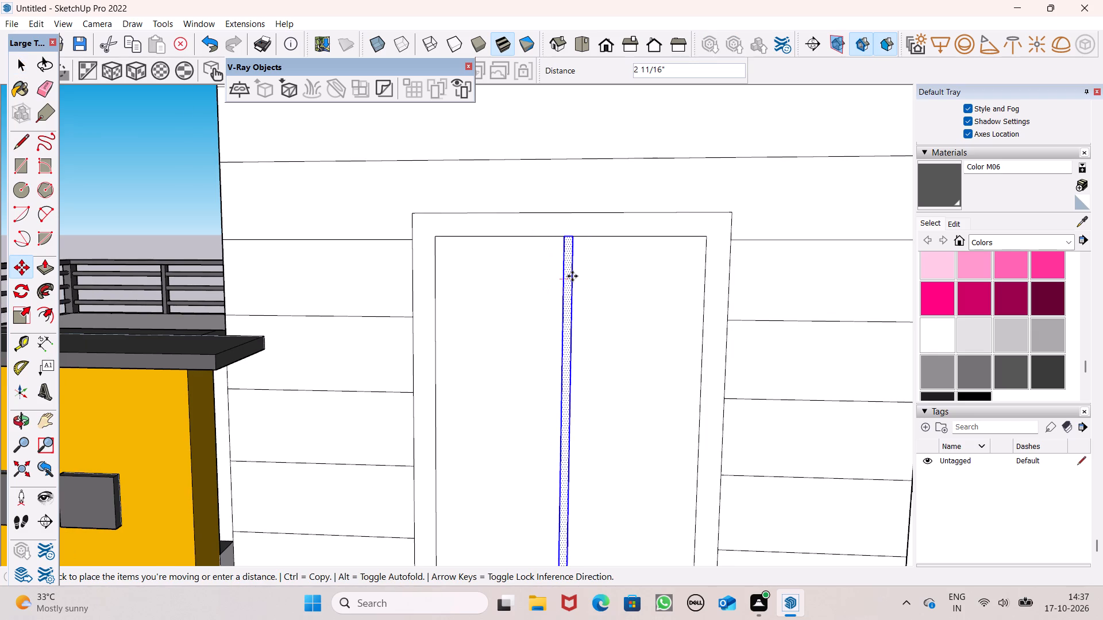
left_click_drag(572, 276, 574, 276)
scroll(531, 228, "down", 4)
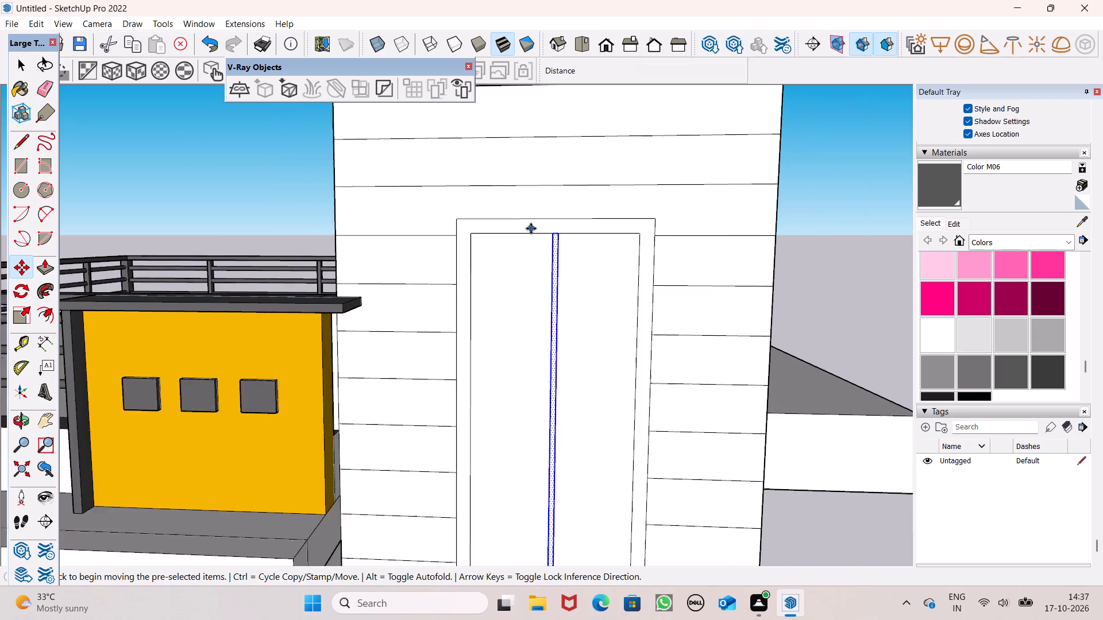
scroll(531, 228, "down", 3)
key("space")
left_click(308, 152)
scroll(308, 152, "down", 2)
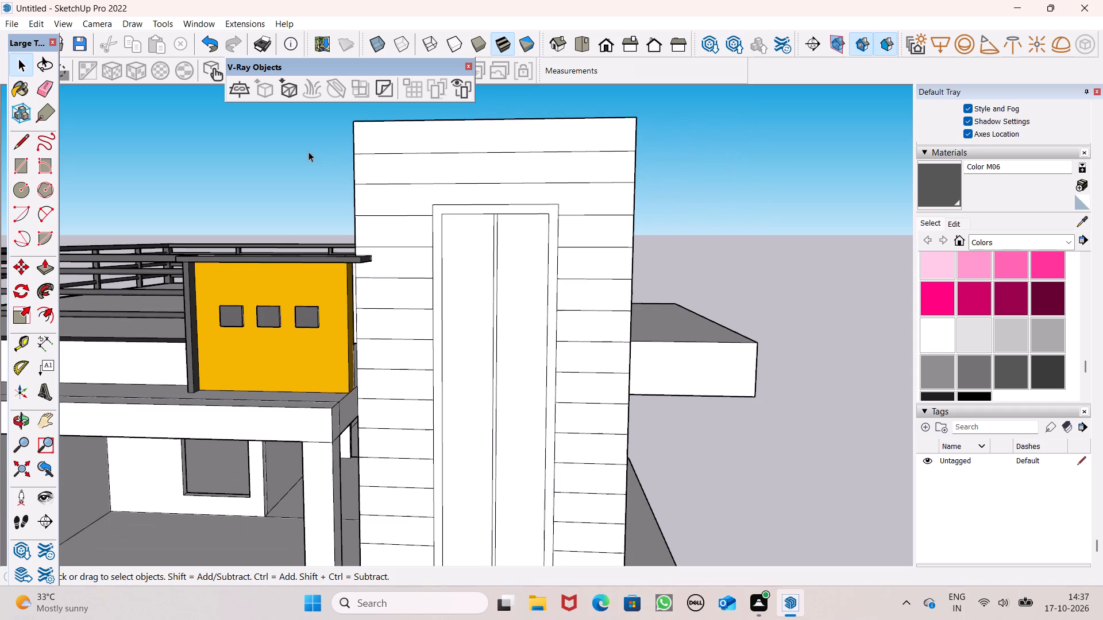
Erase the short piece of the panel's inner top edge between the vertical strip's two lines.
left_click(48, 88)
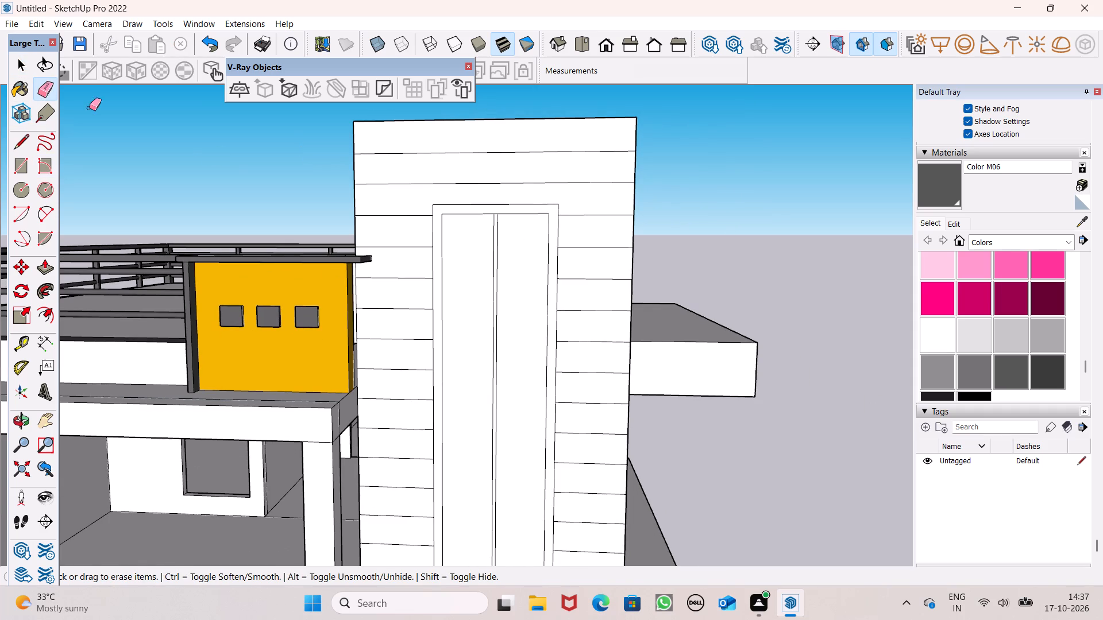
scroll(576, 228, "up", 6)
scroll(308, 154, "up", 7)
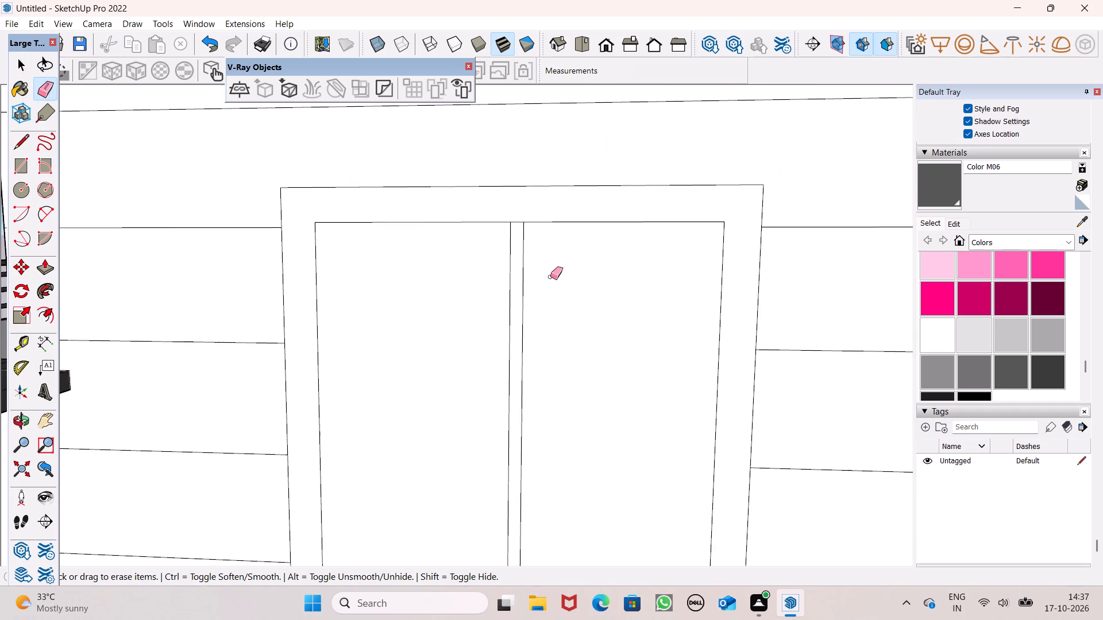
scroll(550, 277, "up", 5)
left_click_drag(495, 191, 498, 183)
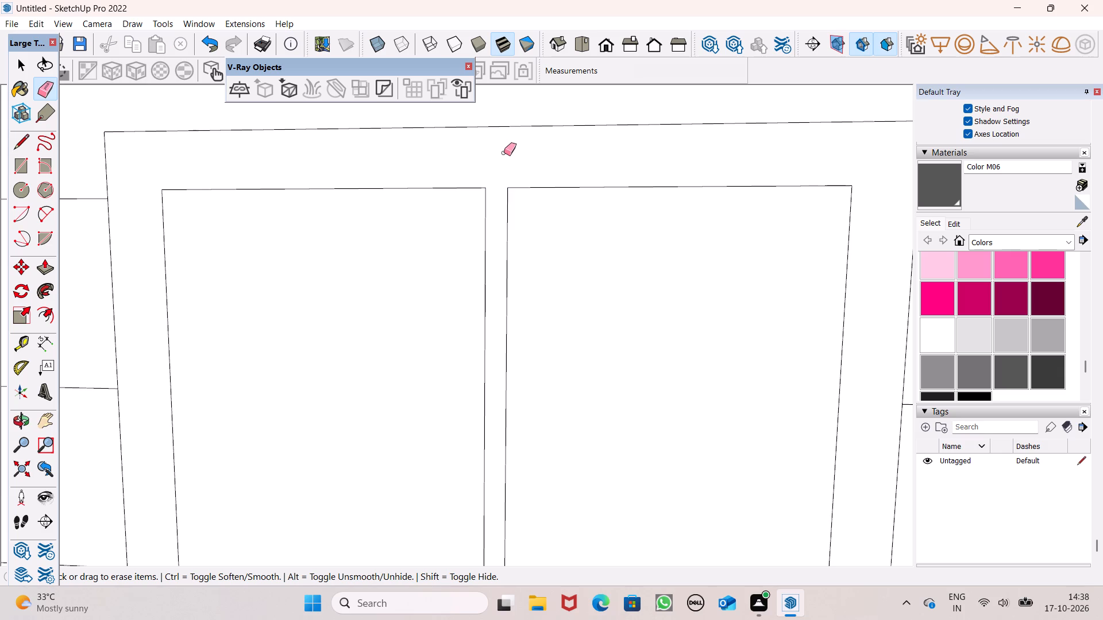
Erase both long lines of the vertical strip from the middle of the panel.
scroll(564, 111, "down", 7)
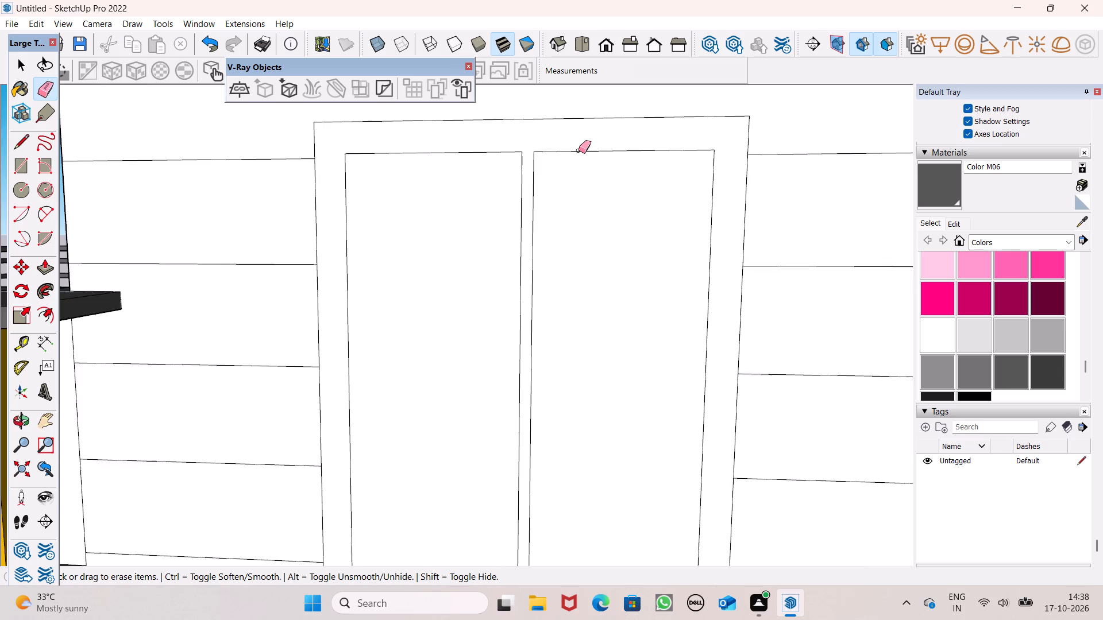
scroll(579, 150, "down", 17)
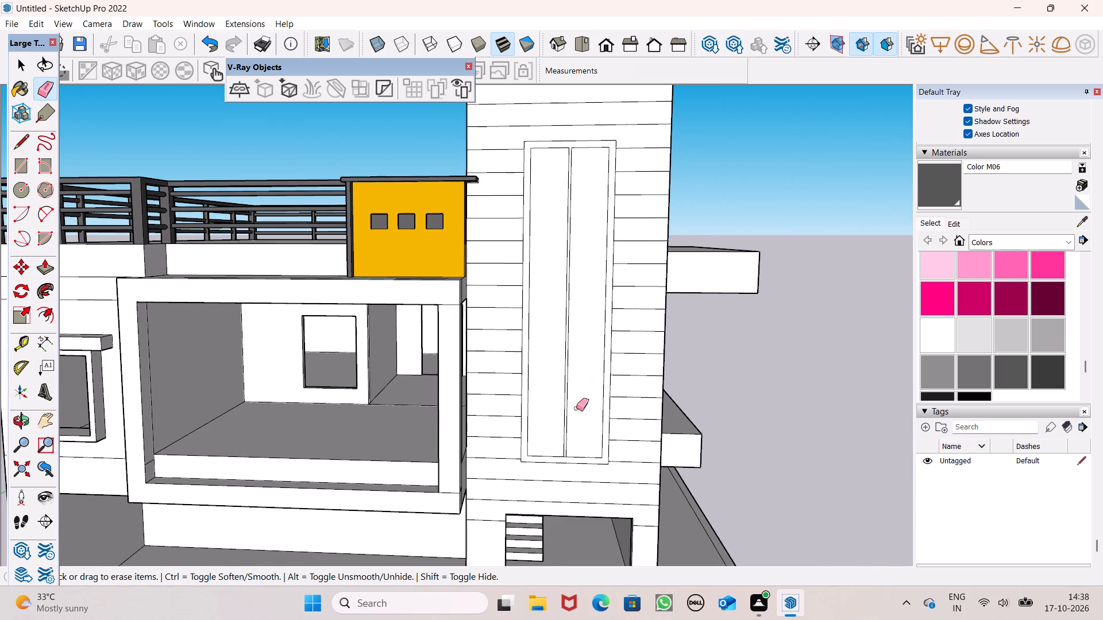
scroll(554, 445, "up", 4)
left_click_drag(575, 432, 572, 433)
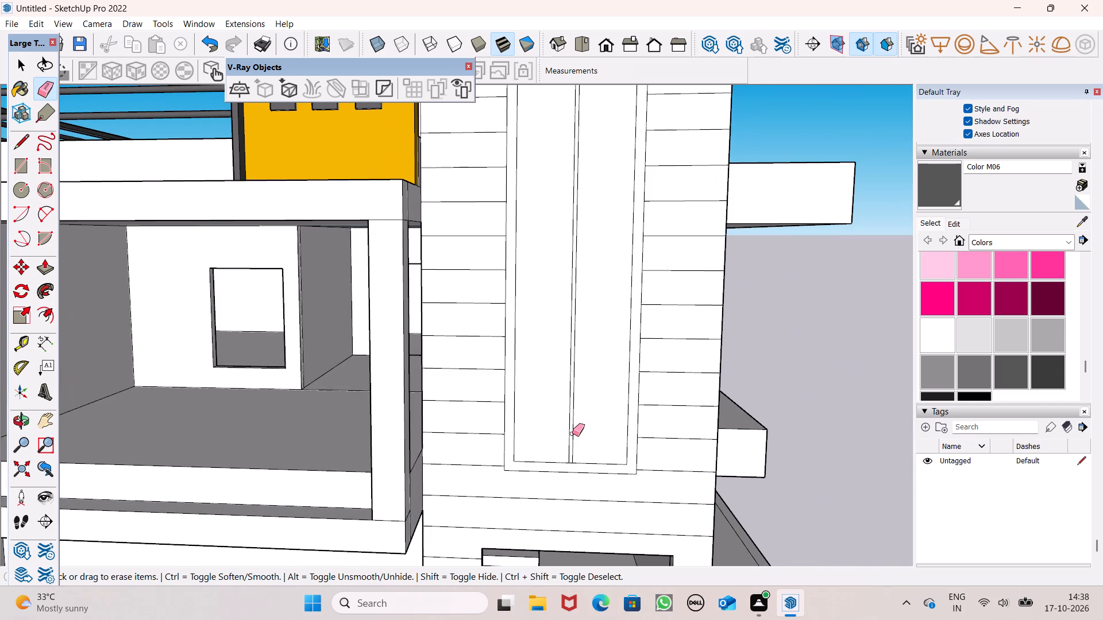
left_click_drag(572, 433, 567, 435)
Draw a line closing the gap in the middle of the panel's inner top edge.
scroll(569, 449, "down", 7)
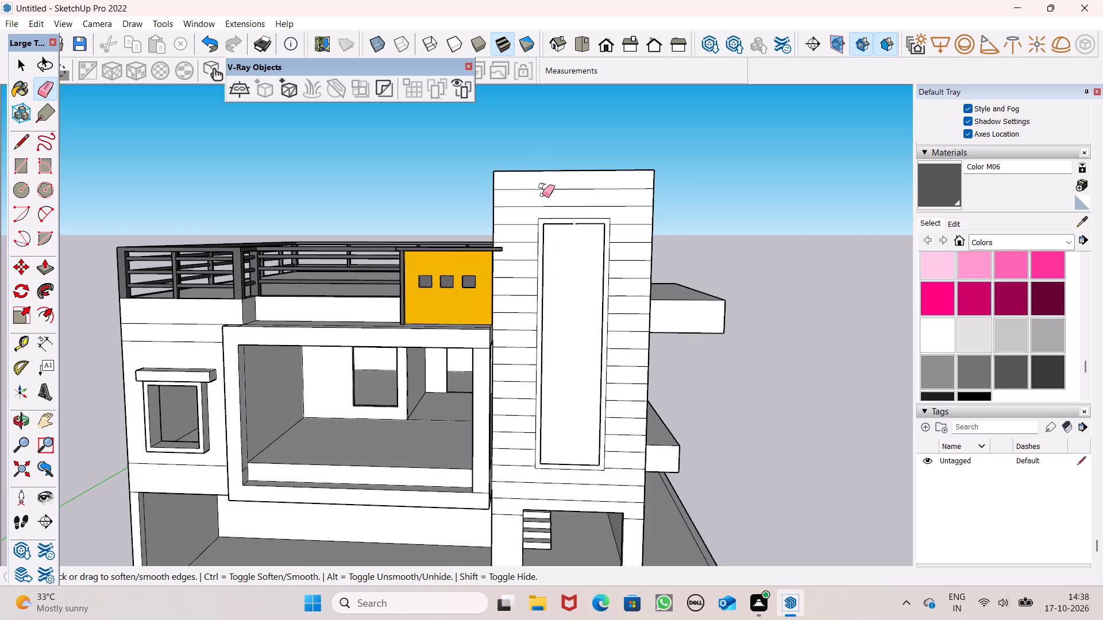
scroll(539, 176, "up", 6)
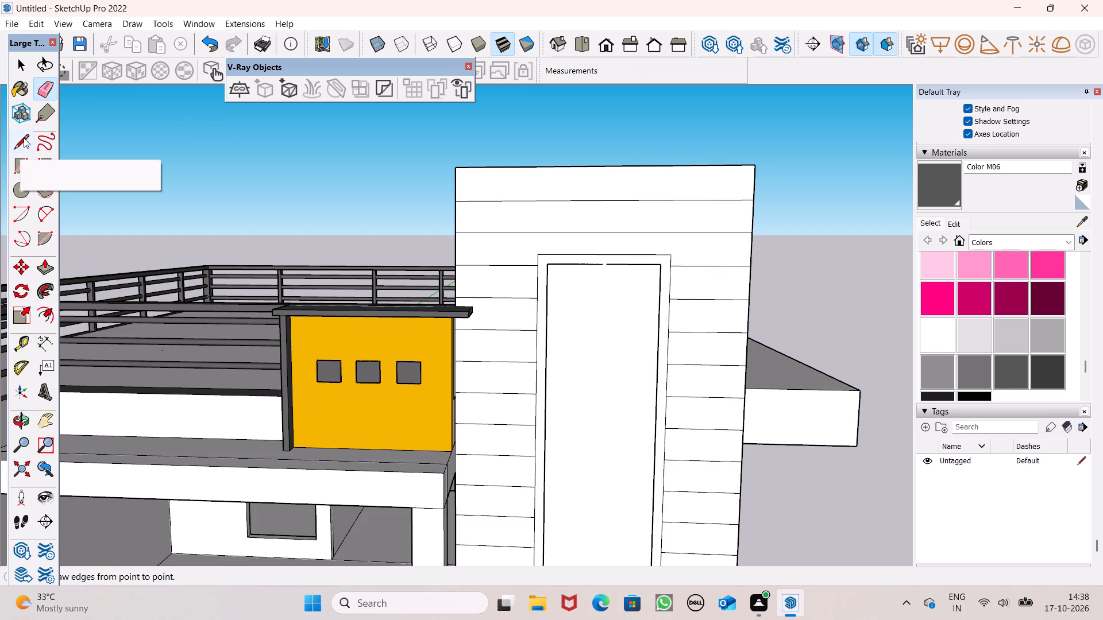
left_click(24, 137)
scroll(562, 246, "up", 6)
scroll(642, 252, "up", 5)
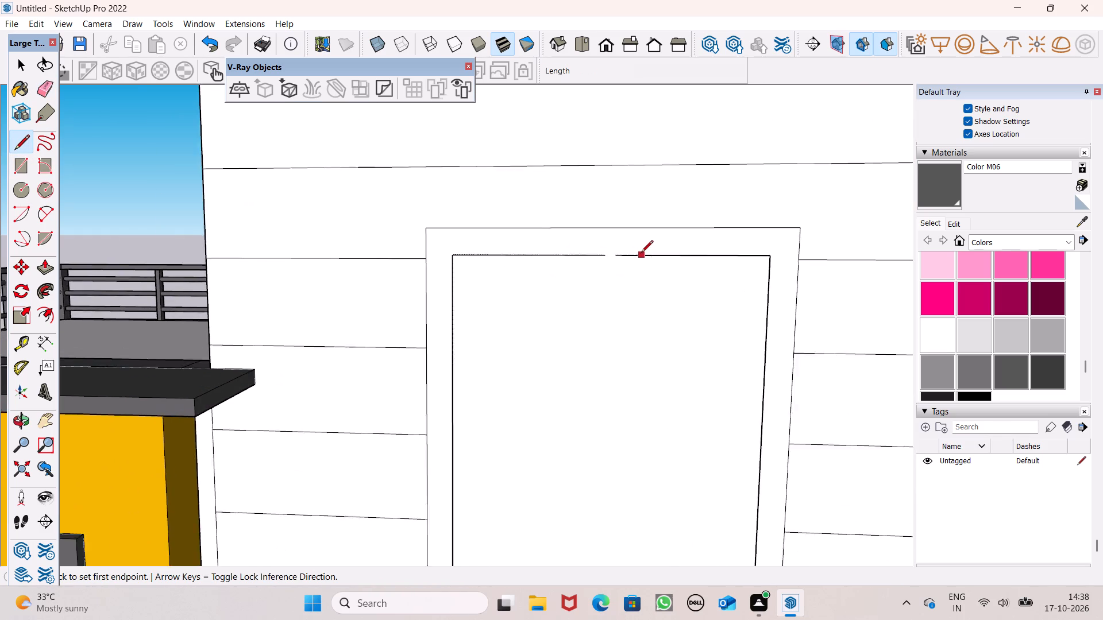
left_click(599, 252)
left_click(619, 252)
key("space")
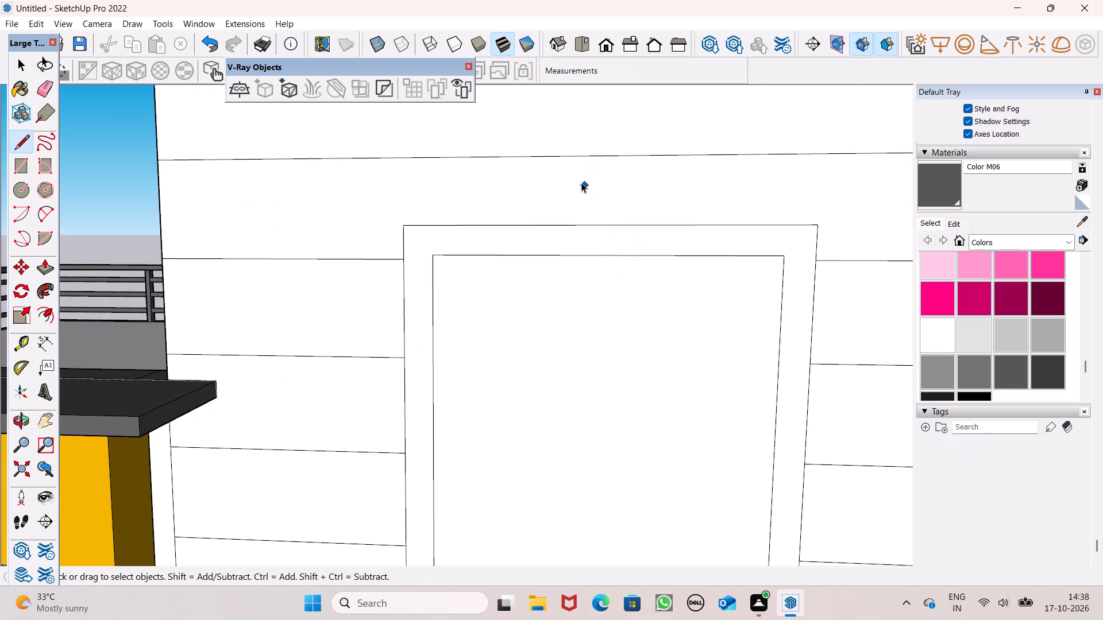
Draw a thin horizontal rectangle about 2" tall and 4' 8 3/4" wide across the upper panel, between its inner side edges.
scroll(581, 183, "down", 5)
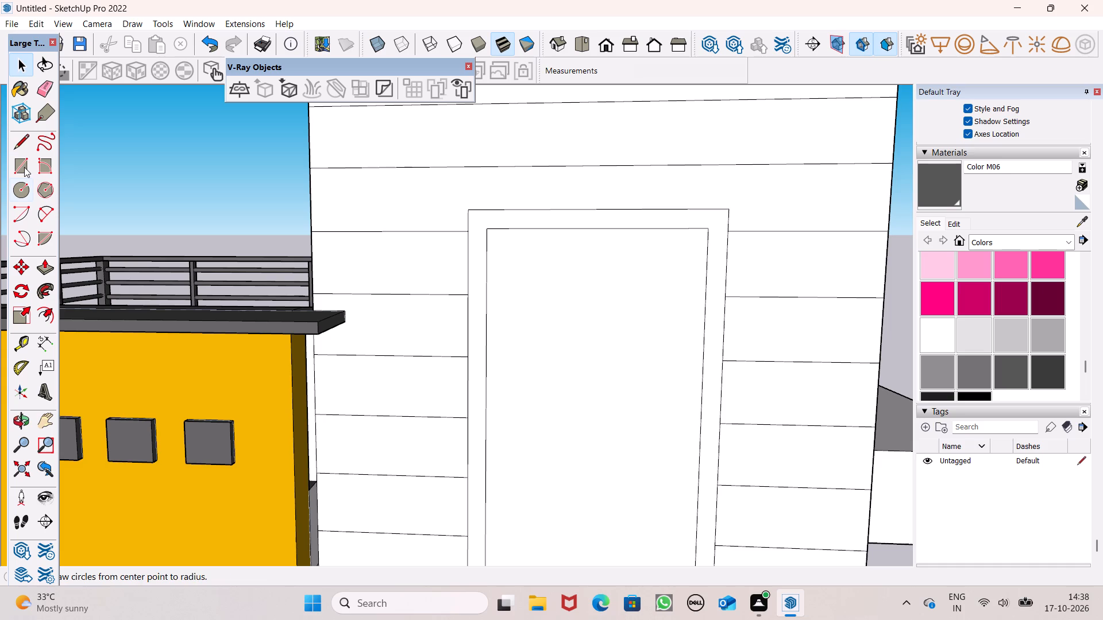
left_click(24, 167)
scroll(28, 176, "down", 7)
scroll(91, 218, "down", 1)
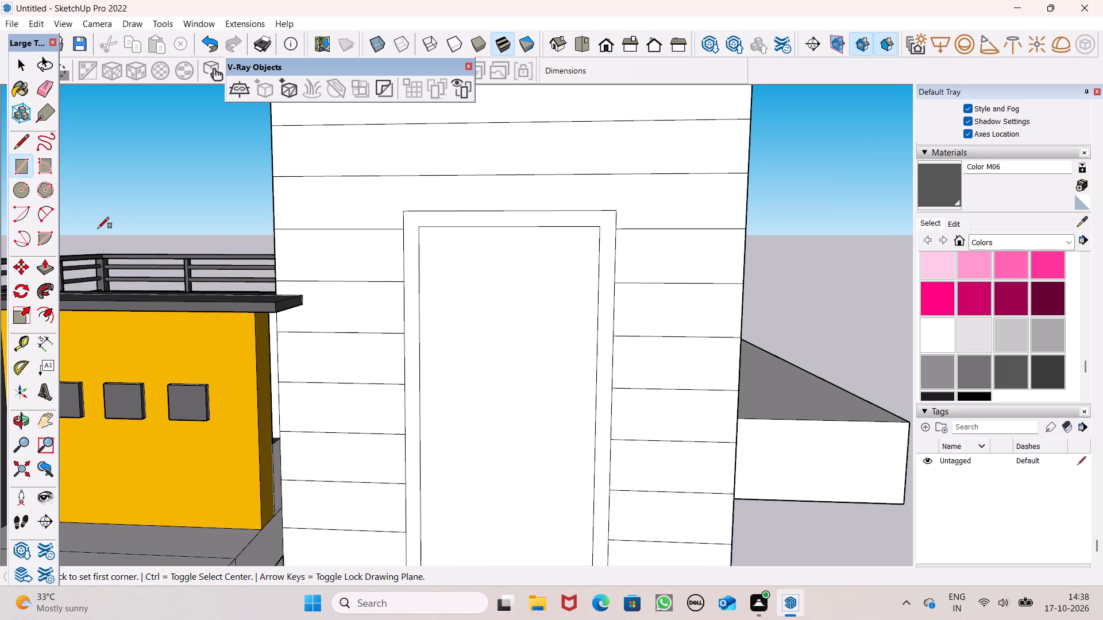
scroll(468, 301, "up", 3)
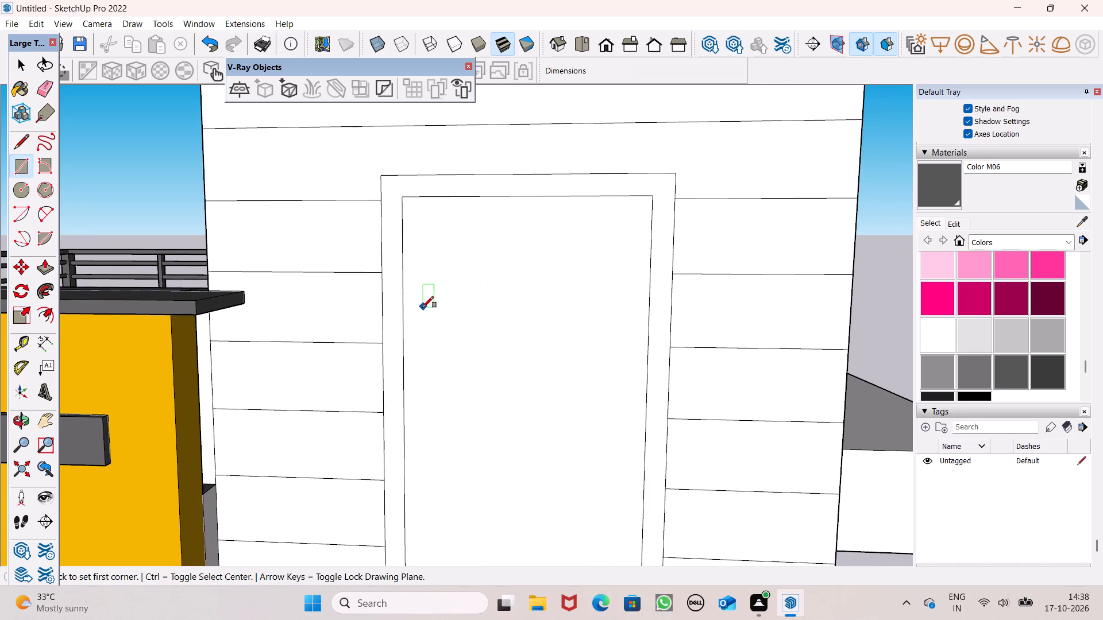
left_click(406, 336)
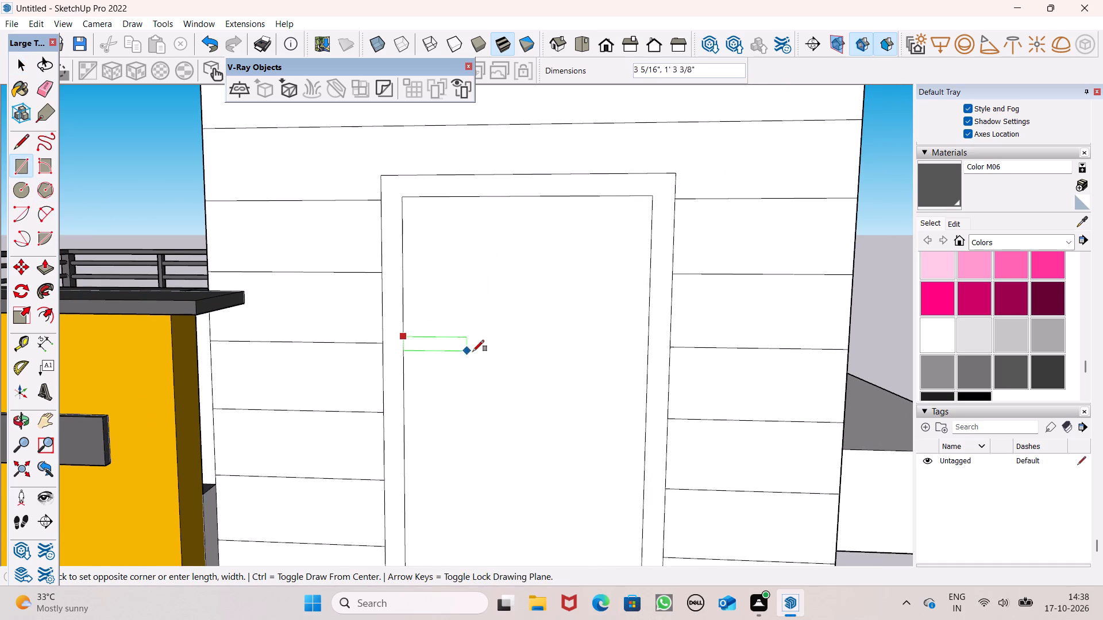
left_click(647, 348)
key("space")
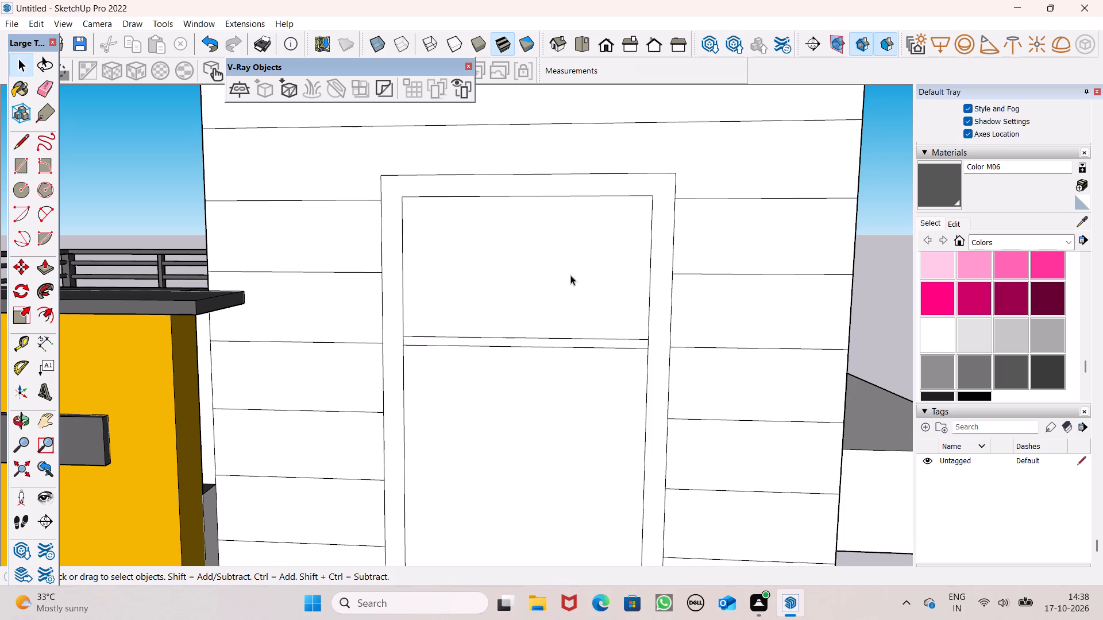
Move the thin horizontal strip slightly down the panel in two short moves, the second about 6".
scroll(570, 275, "down", 4)
scroll(541, 332, "up", 2)
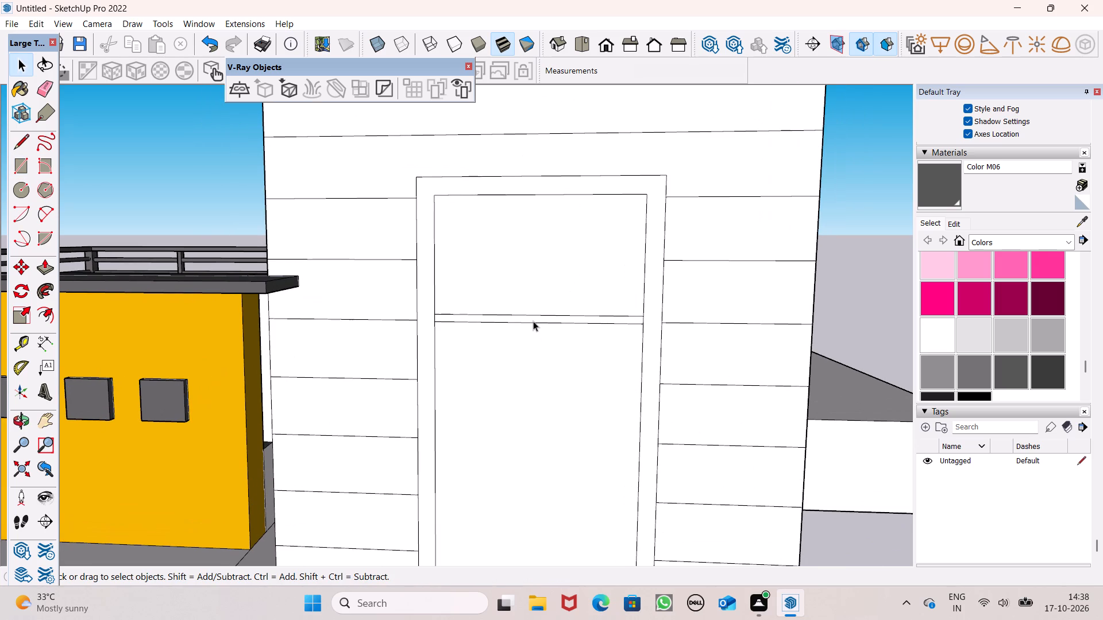
double_click(533, 316)
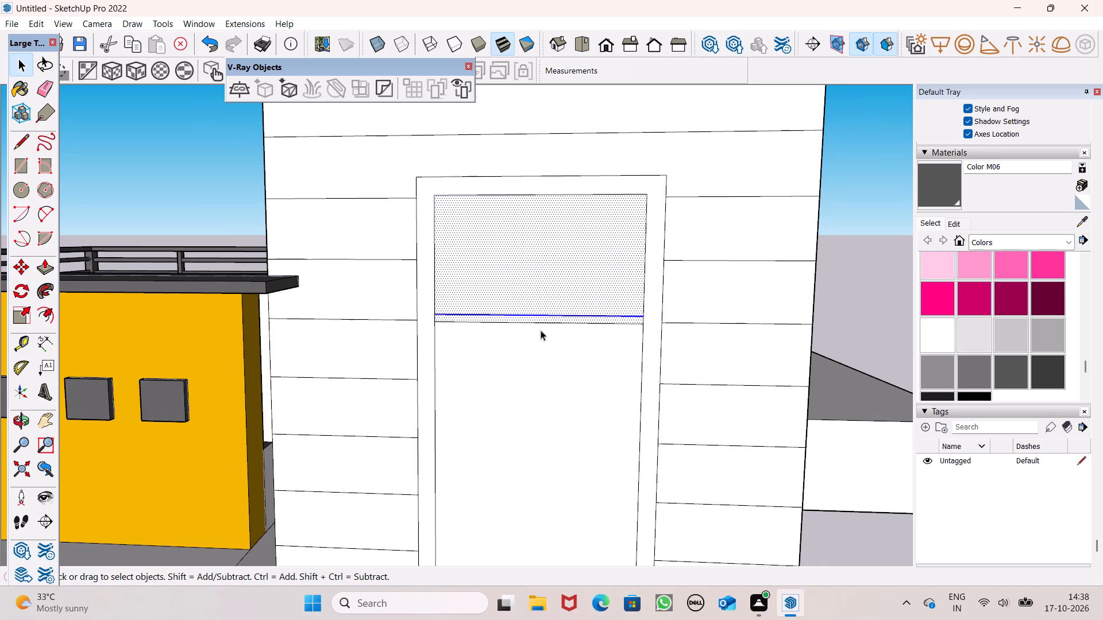
scroll(541, 330, "down", 5)
left_click(770, 303)
scroll(566, 346, "up", 7)
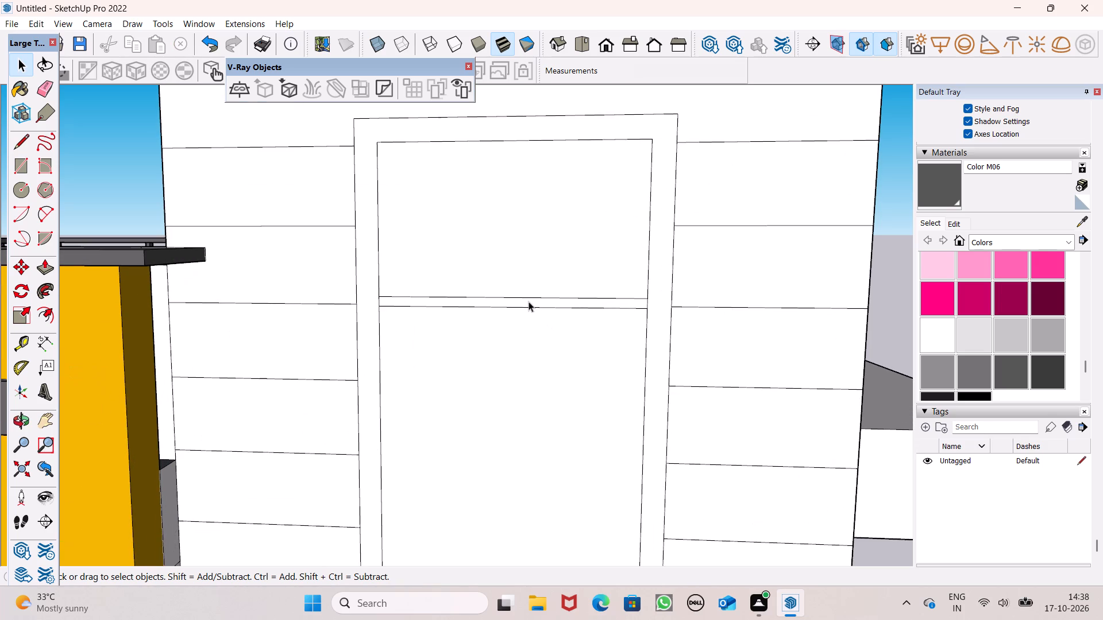
double_click(527, 301)
key("m")
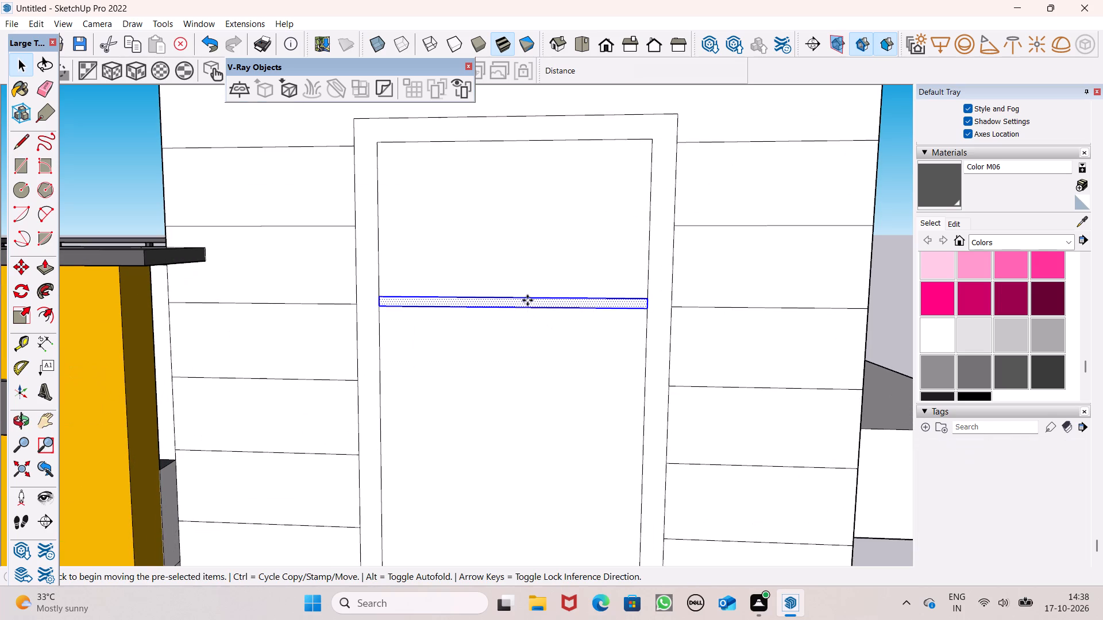
key("Return")
left_click_drag(518, 310, 518, 316)
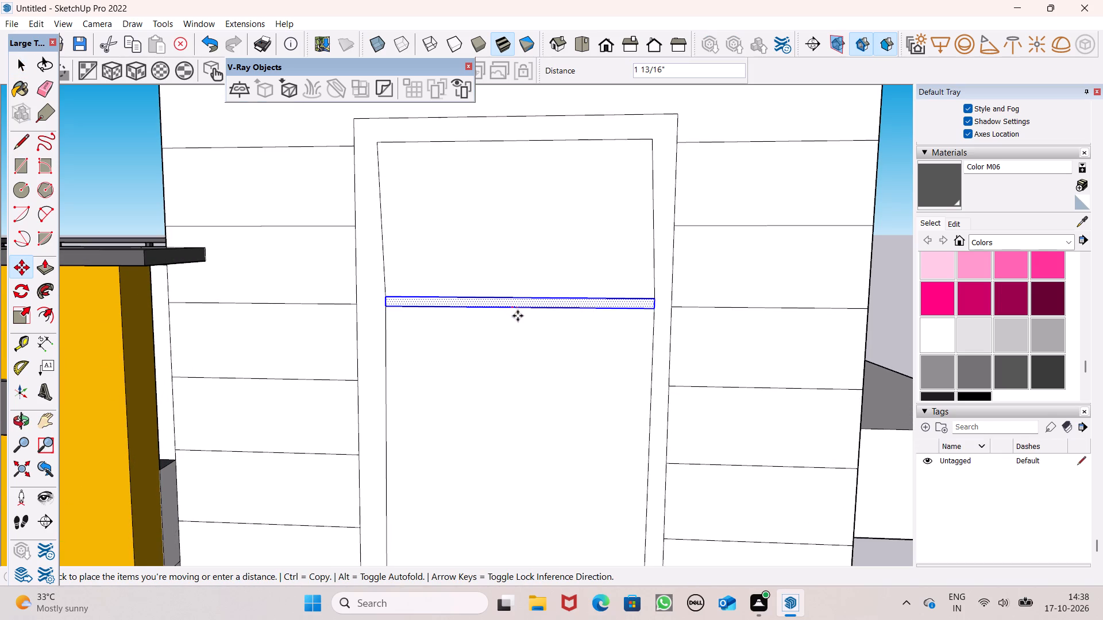
left_click_drag(518, 316, 518, 323)
scroll(561, 257, "down", 6)
scroll(596, 216, "down", 2)
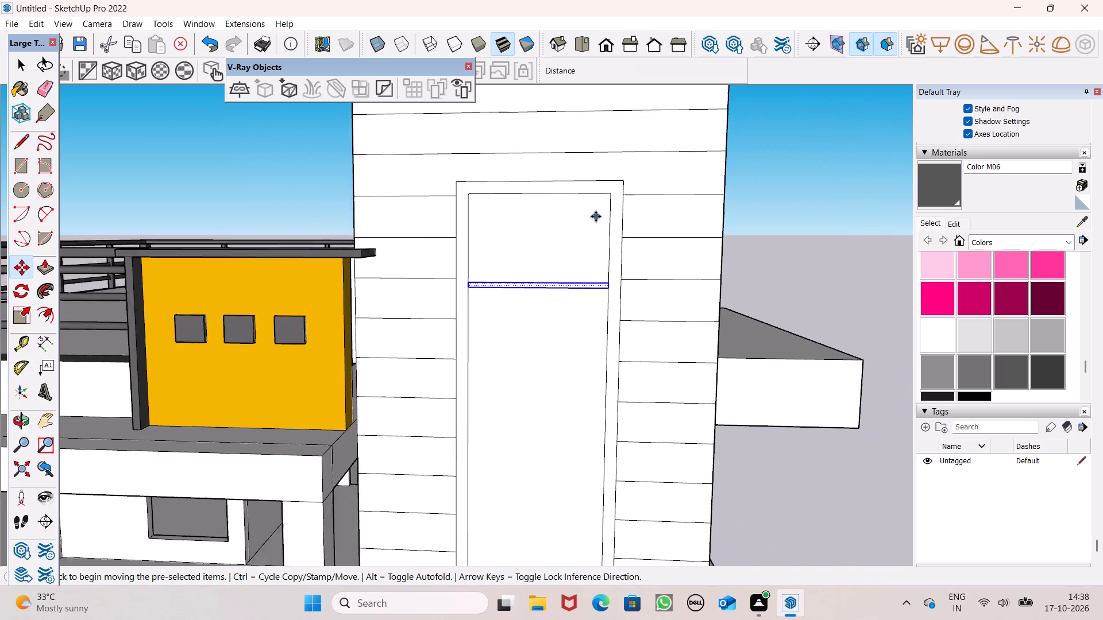
scroll(596, 216, "down", 4)
scroll(551, 272, "up", 5)
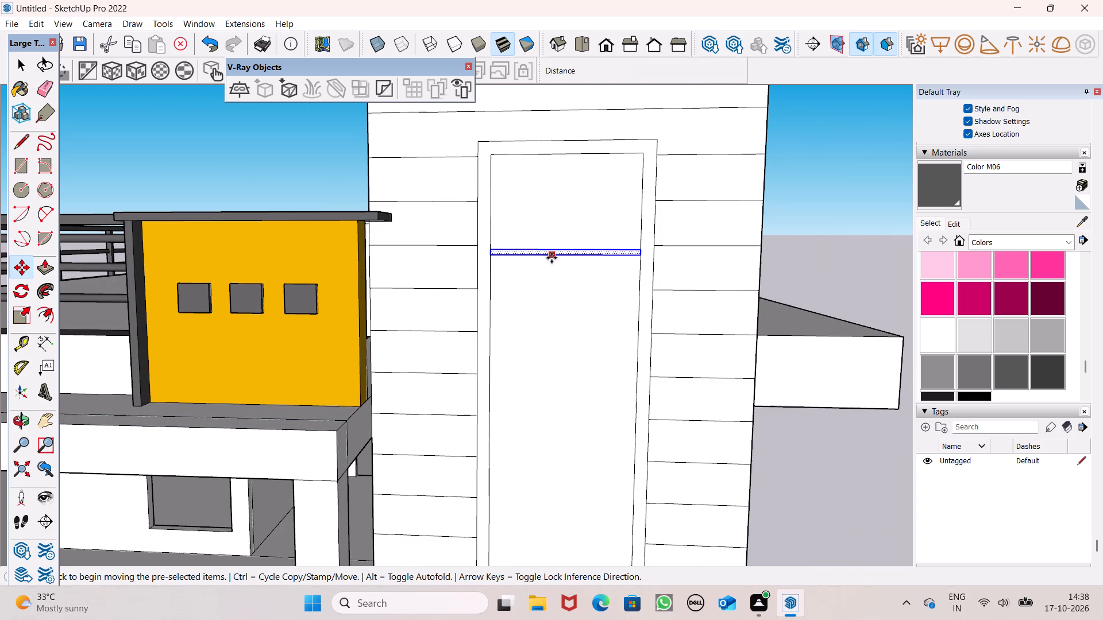
left_click_drag(551, 258, 551, 265)
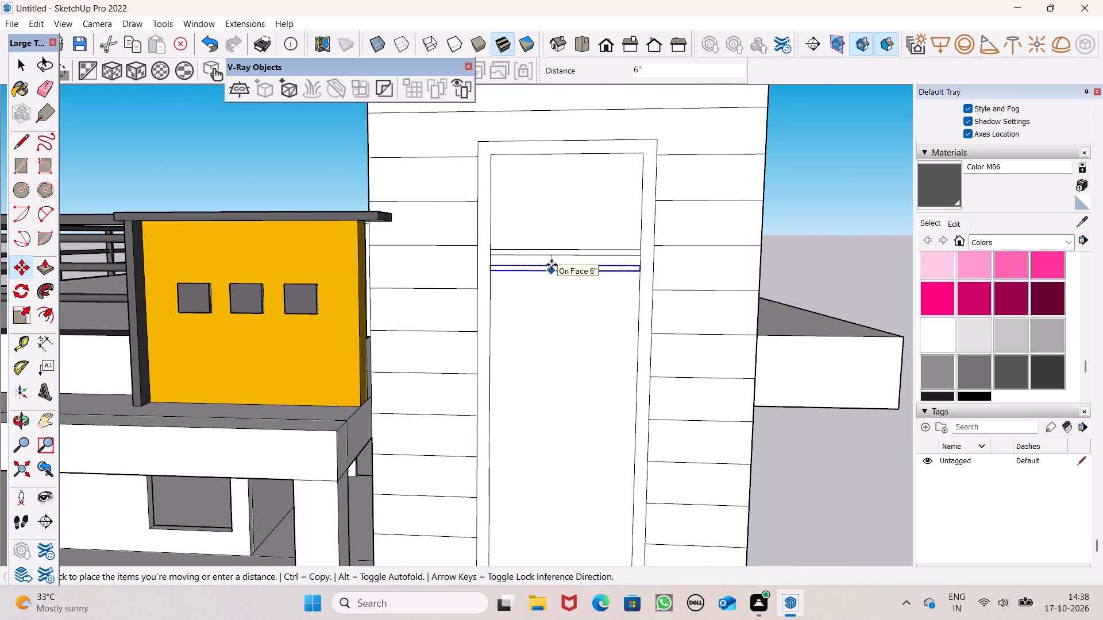
left_click_drag(551, 265, 553, 267)
Copy the thin horizontal strip straight down the panel, placing one copy above the panel's middle.
scroll(583, 219, "down", 6)
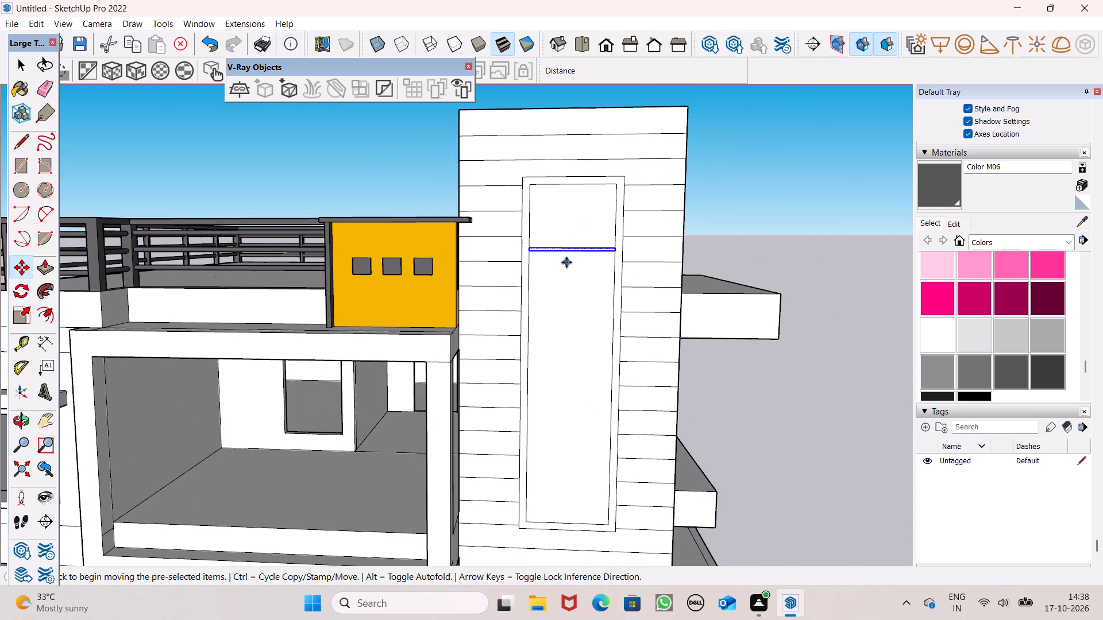
scroll(566, 263, "up", 3)
scroll(582, 214, "down", 4)
scroll(577, 244, "up", 4)
scroll(624, 191, "down", 3)
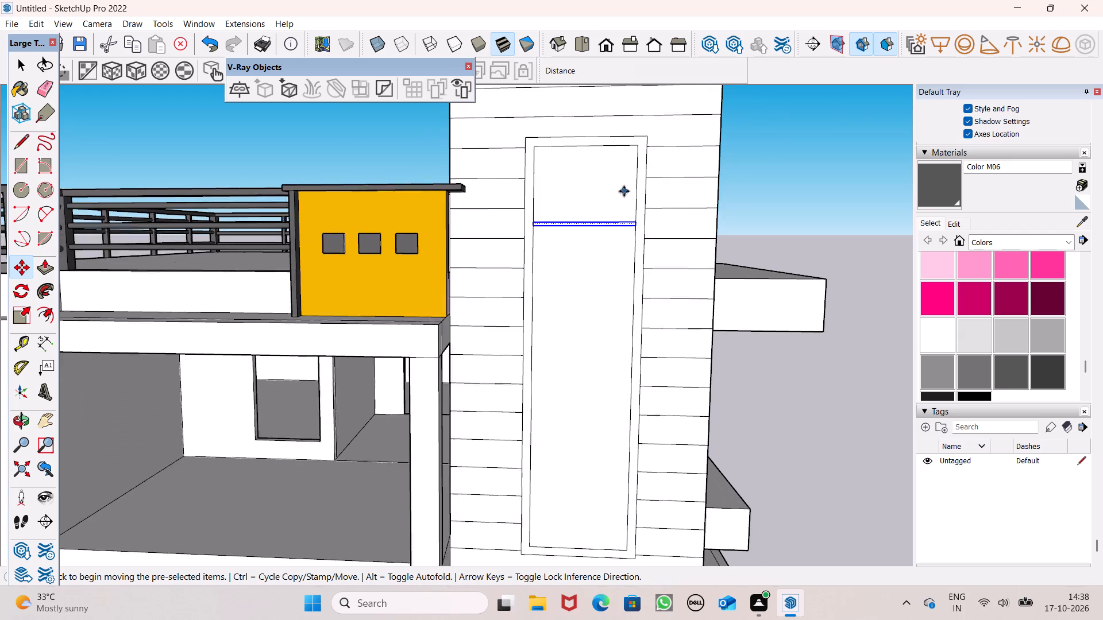
scroll(590, 239, "up", 2)
left_click_drag(585, 220, 587, 236)
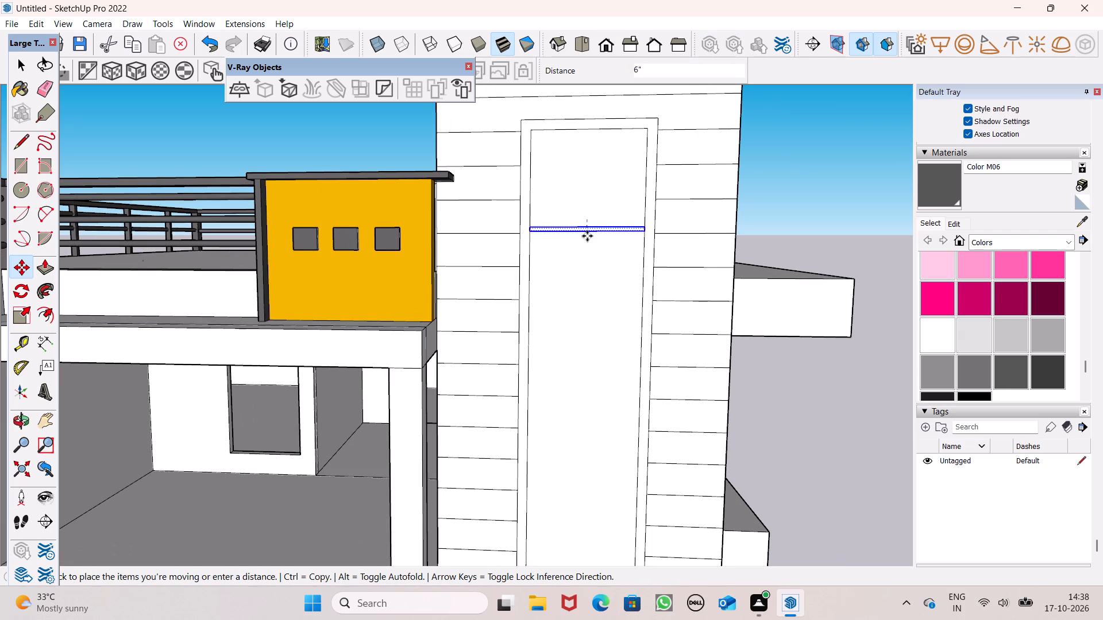
left_click_drag(587, 236, 591, 309)
Copy the lowest strip down the panel twice, with intervals of about 4', dividing the panel into five sections.
scroll(606, 216, "down", 2)
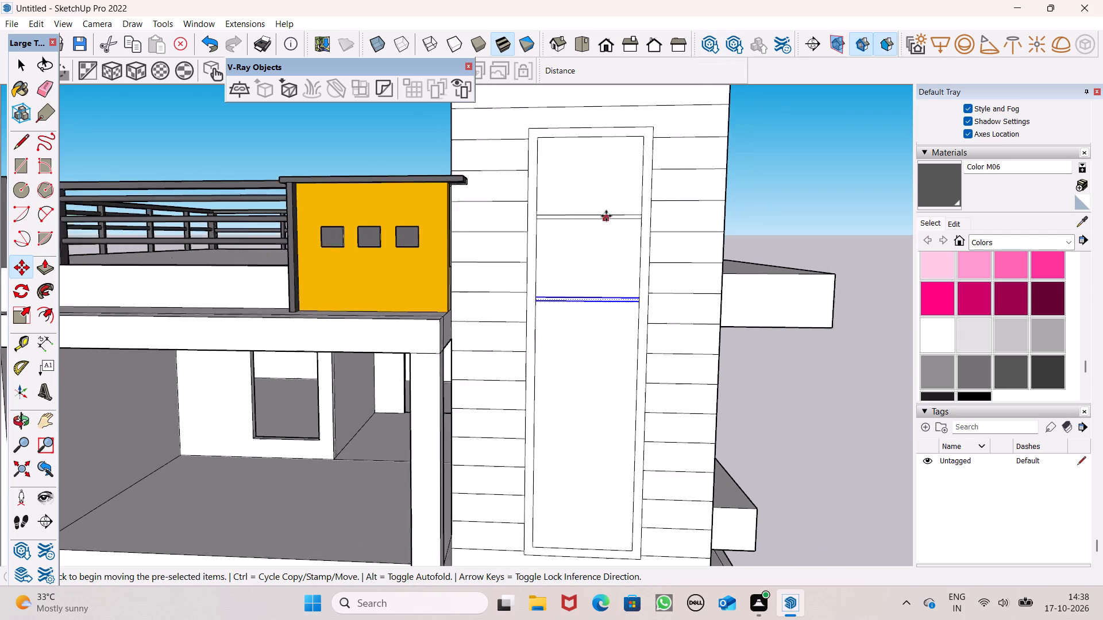
scroll(606, 216, "down", 2)
scroll(582, 298, "up", 3)
left_click_drag(591, 276, 597, 369)
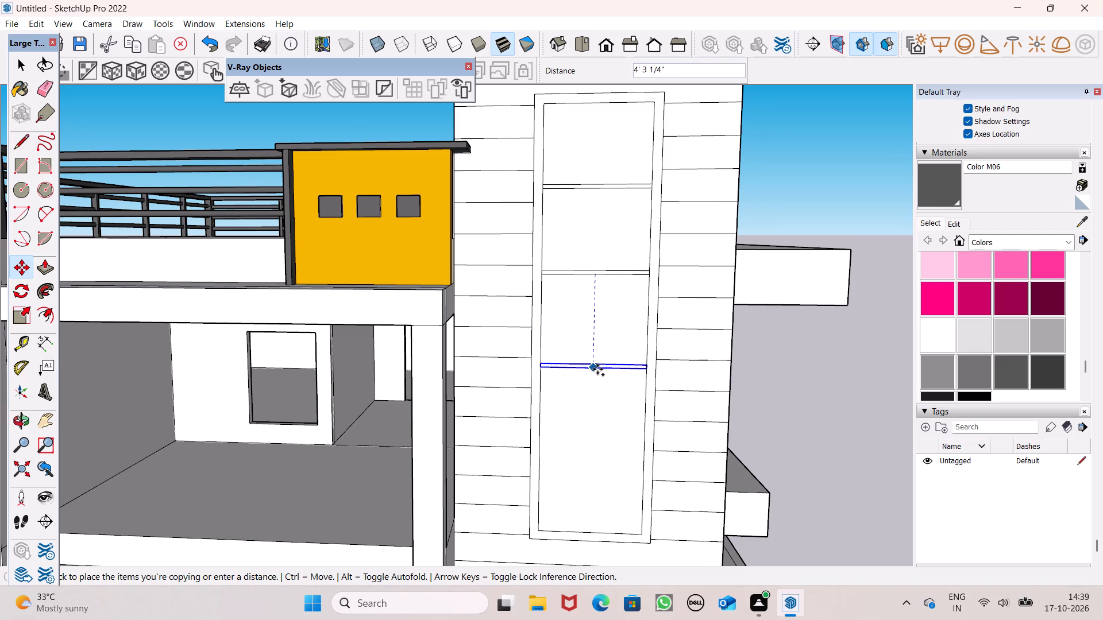
left_click_drag(597, 369, 595, 362)
left_click_drag(596, 365, 601, 405)
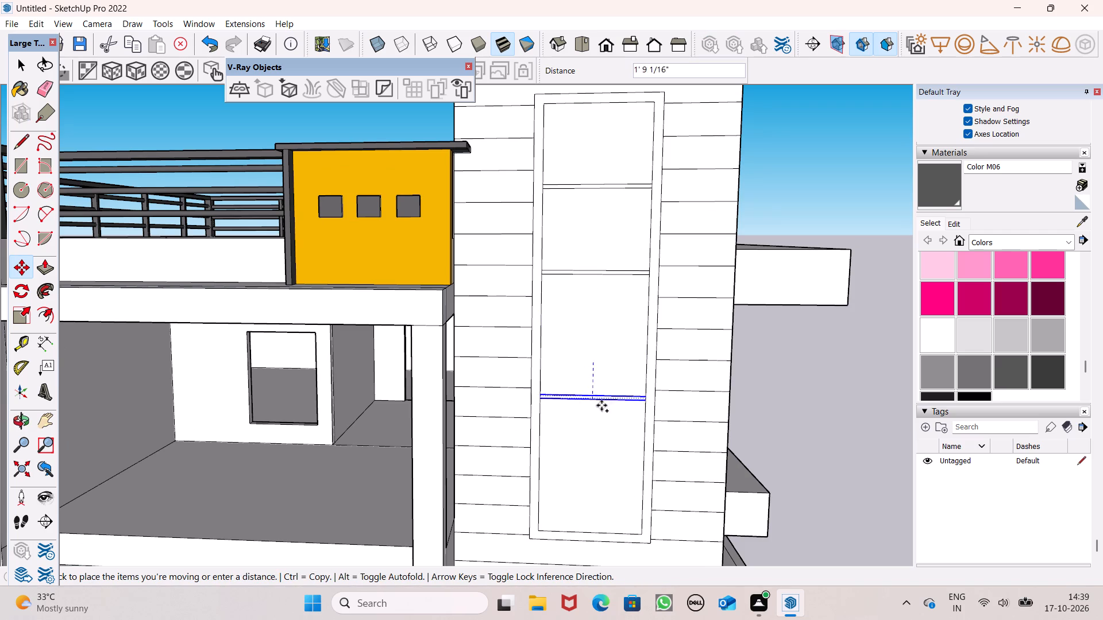
left_click_drag(601, 405, 594, 448)
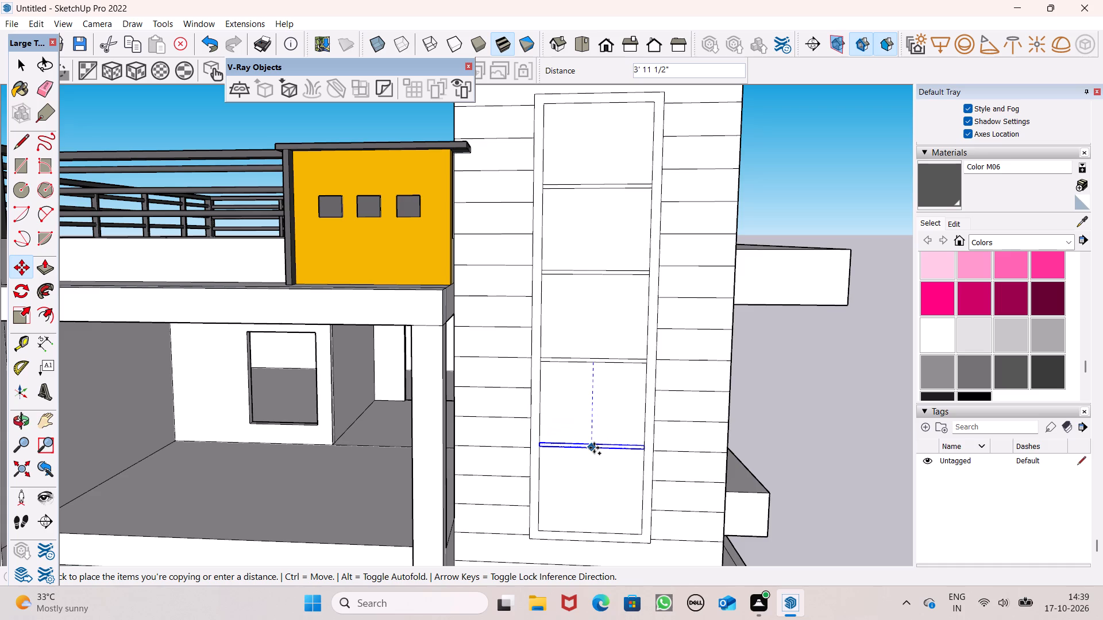
left_click_drag(594, 448, 593, 447)
key("space")
left_click_drag(812, 436, 812, 425)
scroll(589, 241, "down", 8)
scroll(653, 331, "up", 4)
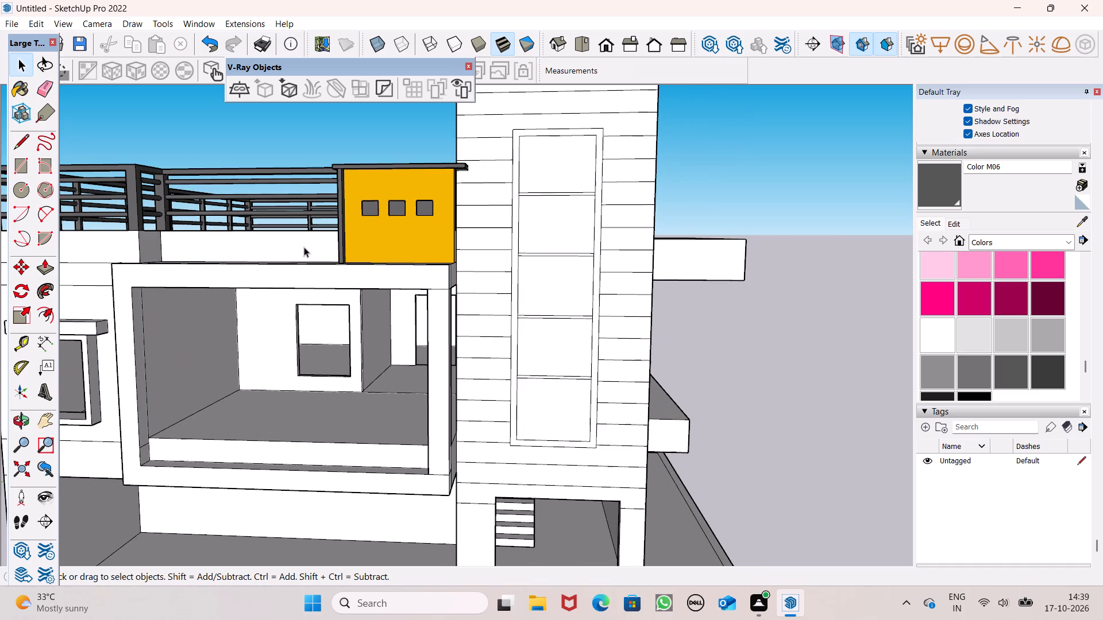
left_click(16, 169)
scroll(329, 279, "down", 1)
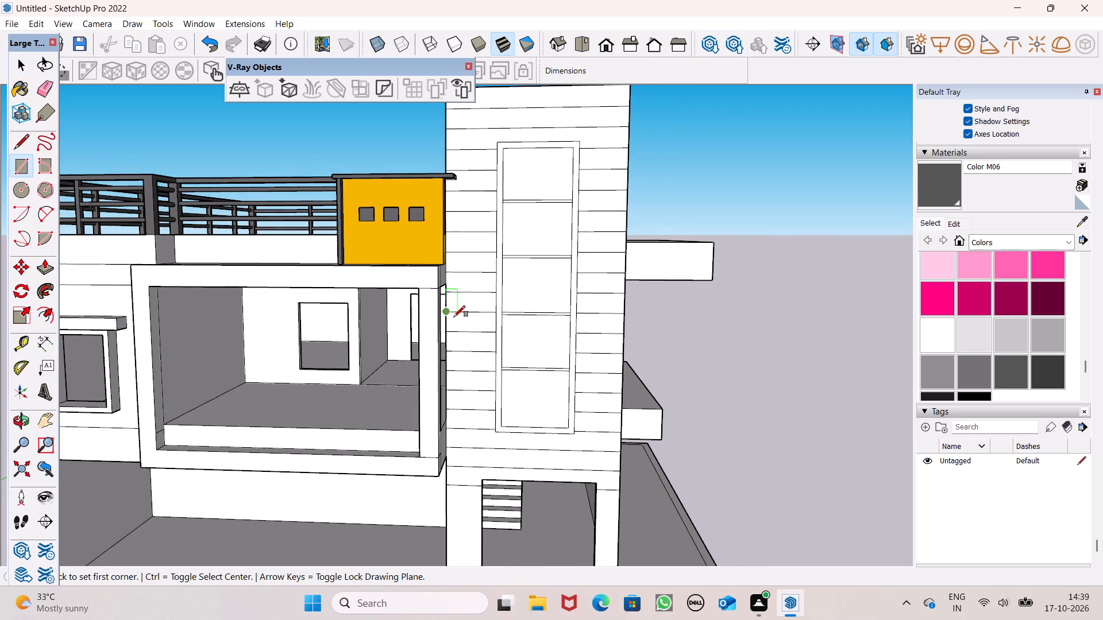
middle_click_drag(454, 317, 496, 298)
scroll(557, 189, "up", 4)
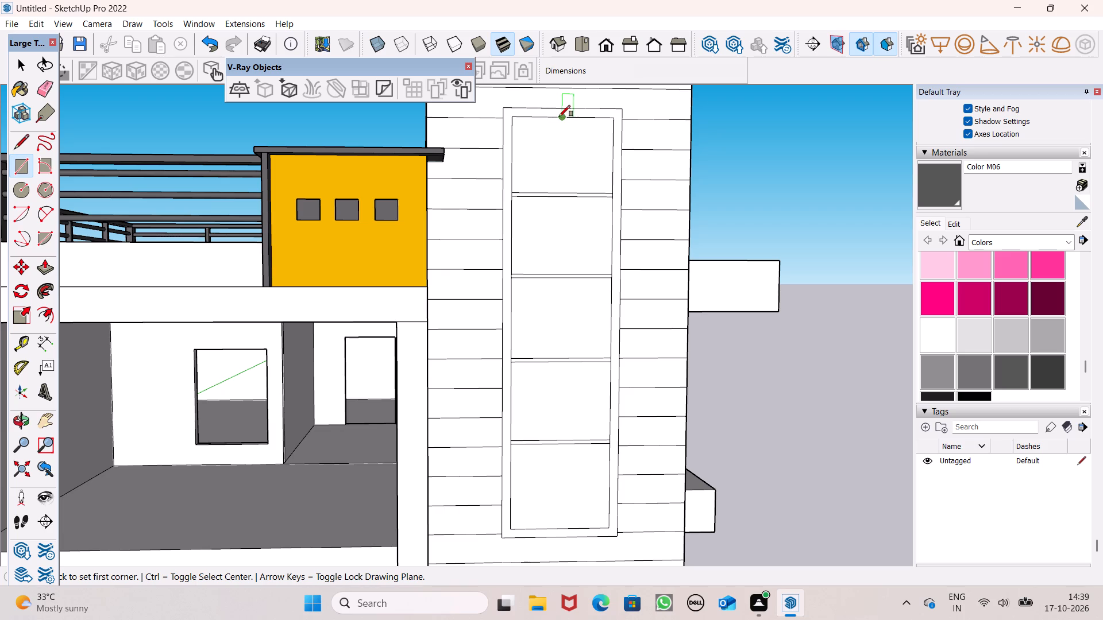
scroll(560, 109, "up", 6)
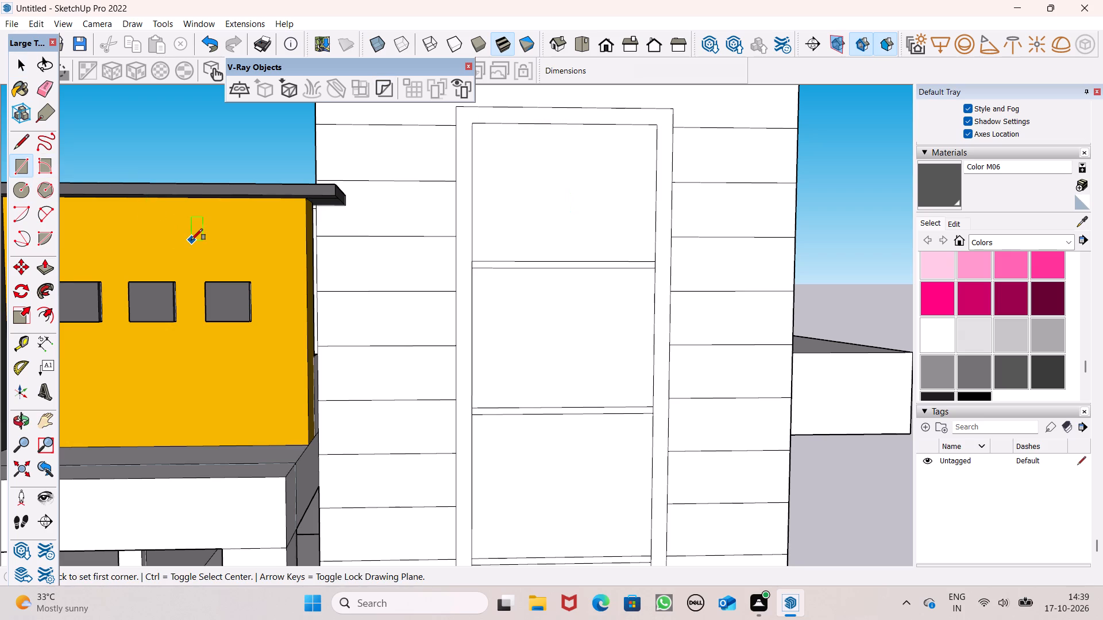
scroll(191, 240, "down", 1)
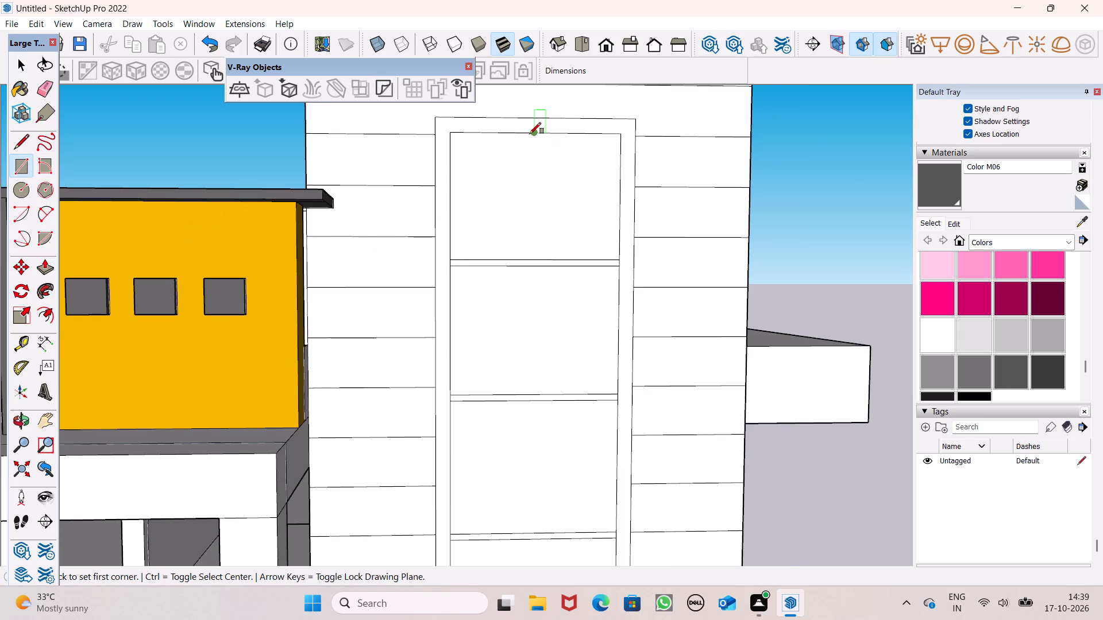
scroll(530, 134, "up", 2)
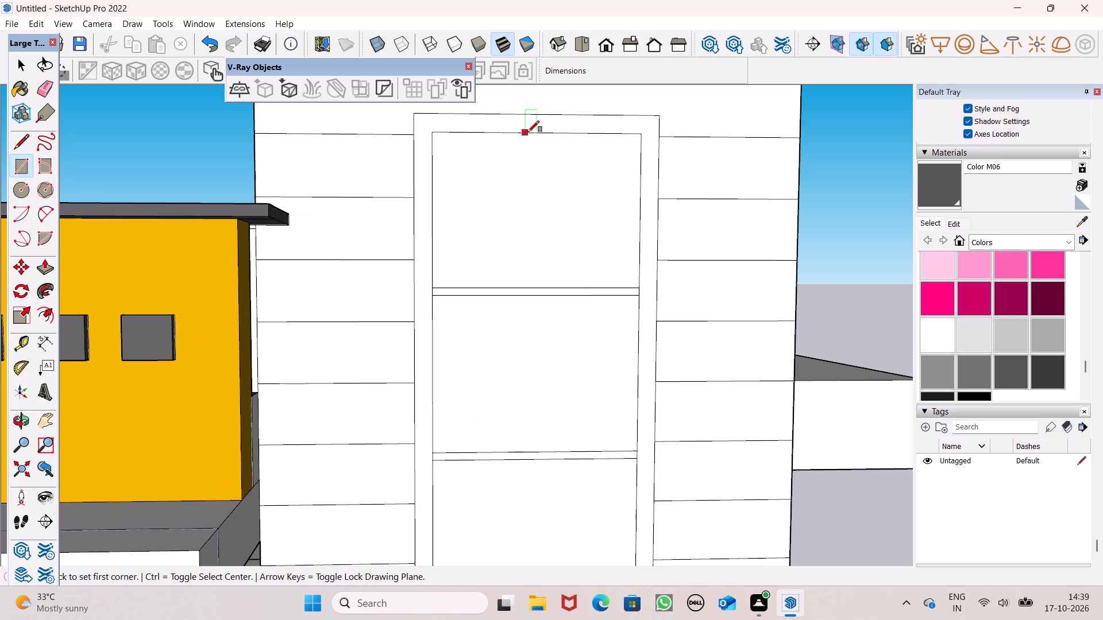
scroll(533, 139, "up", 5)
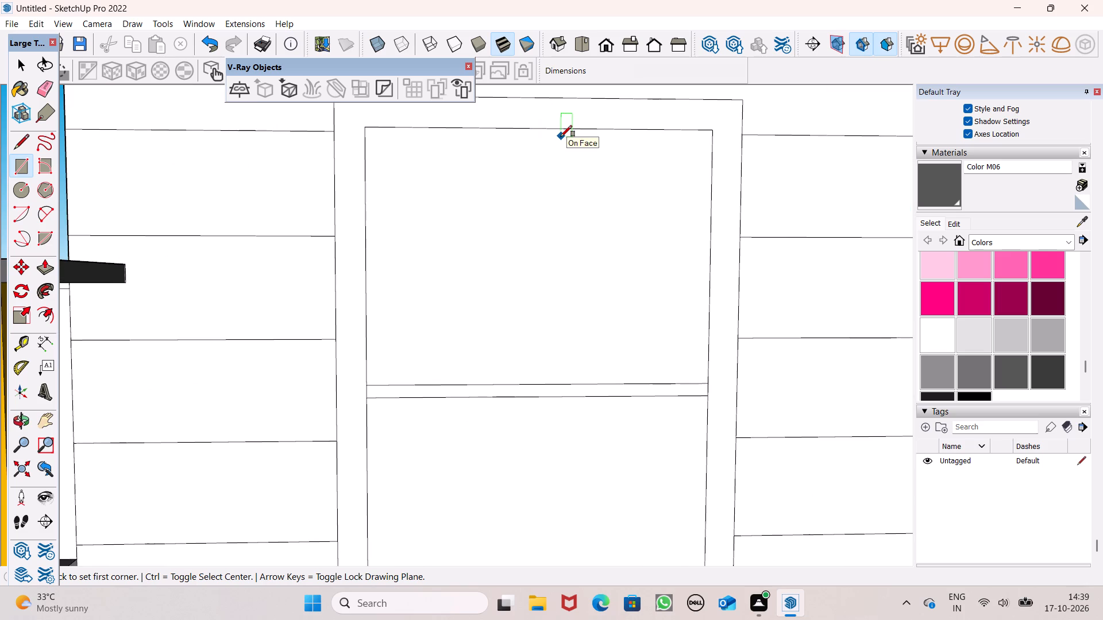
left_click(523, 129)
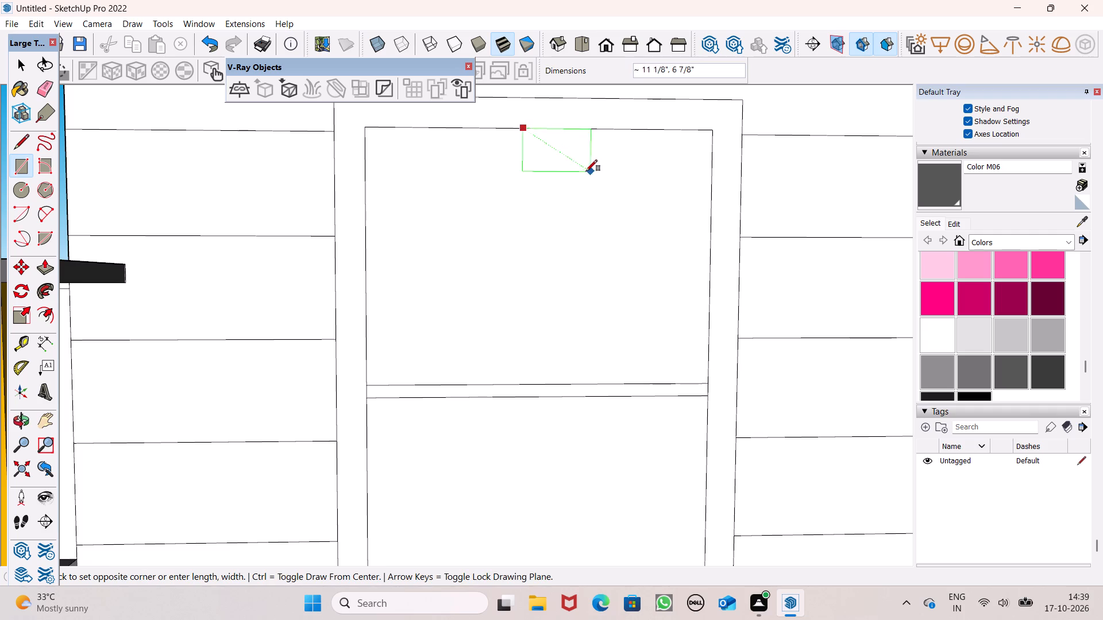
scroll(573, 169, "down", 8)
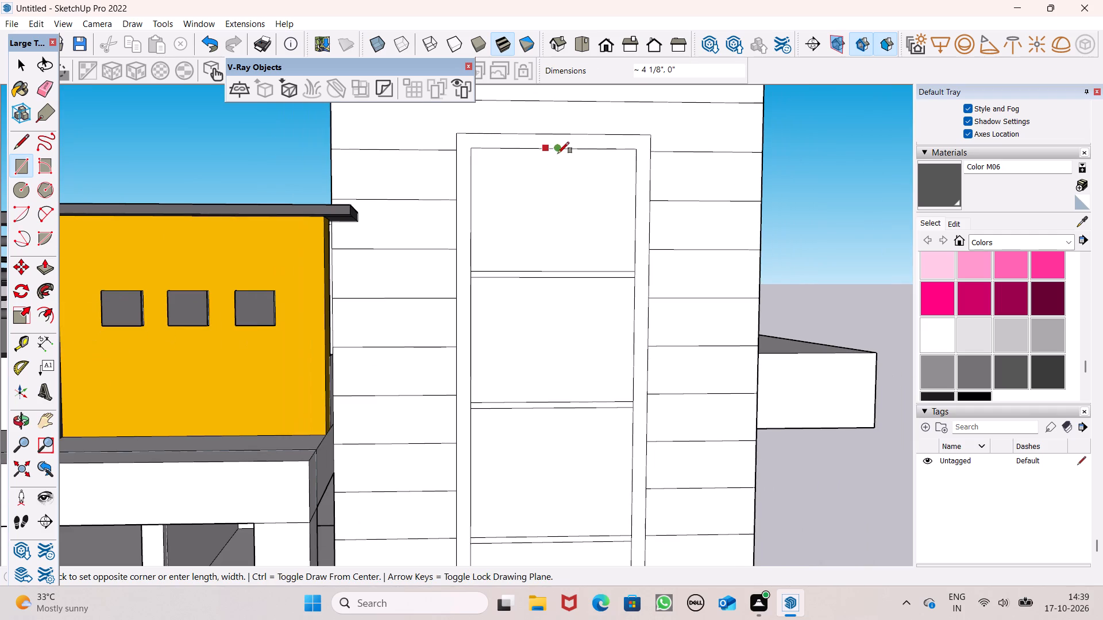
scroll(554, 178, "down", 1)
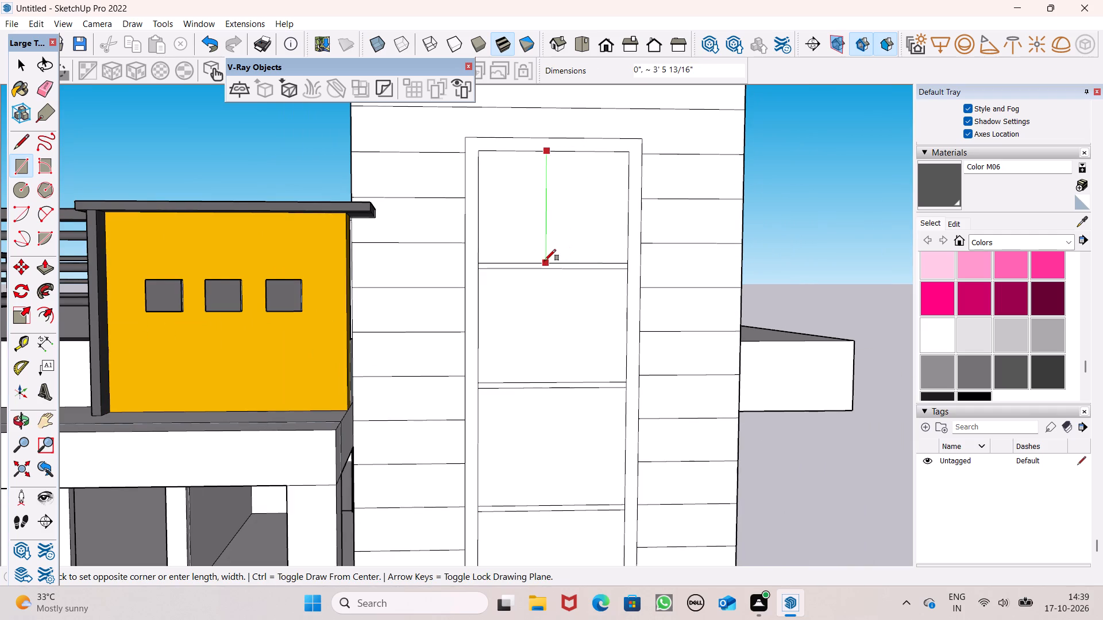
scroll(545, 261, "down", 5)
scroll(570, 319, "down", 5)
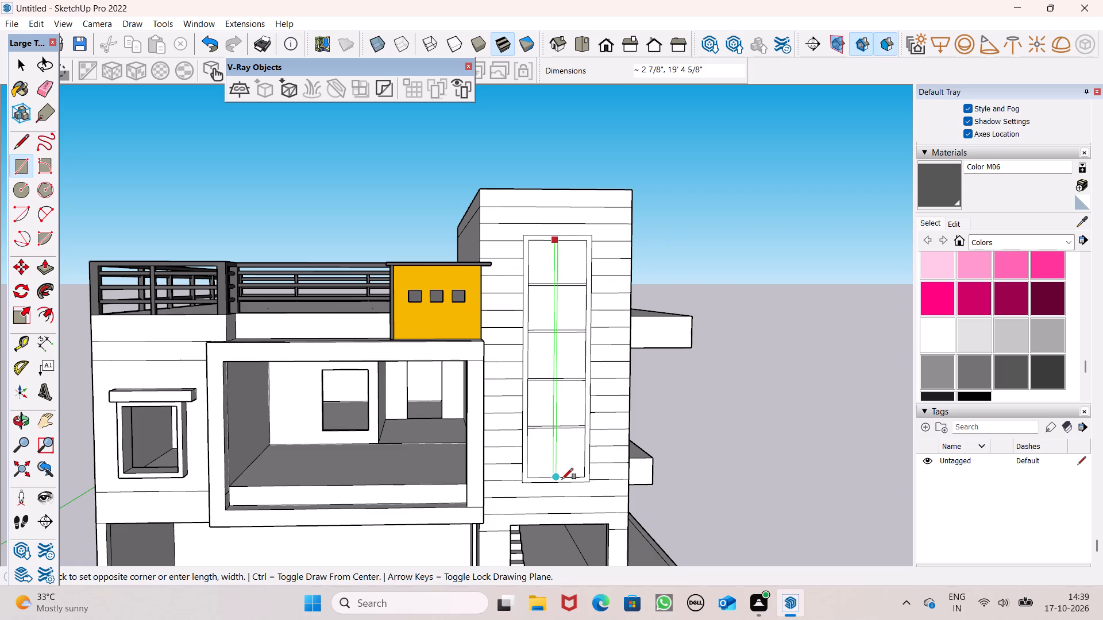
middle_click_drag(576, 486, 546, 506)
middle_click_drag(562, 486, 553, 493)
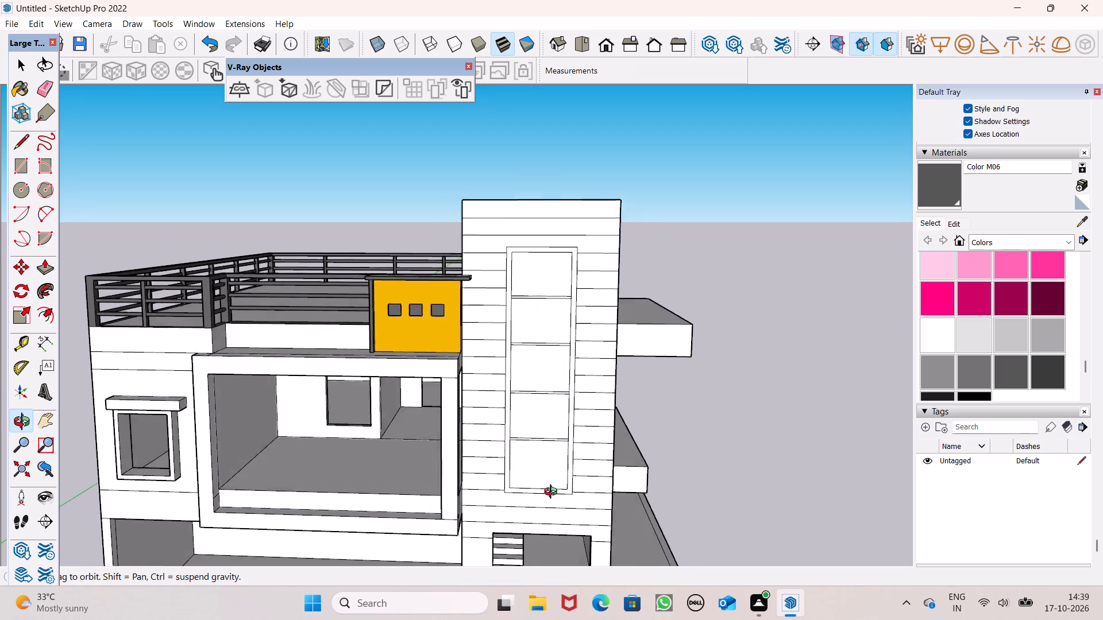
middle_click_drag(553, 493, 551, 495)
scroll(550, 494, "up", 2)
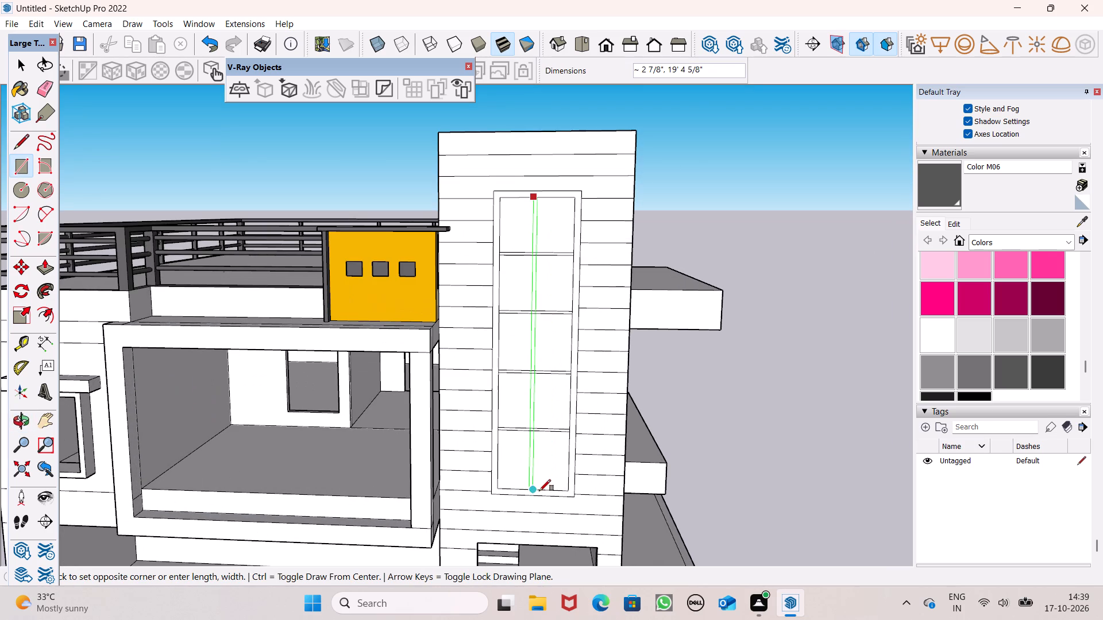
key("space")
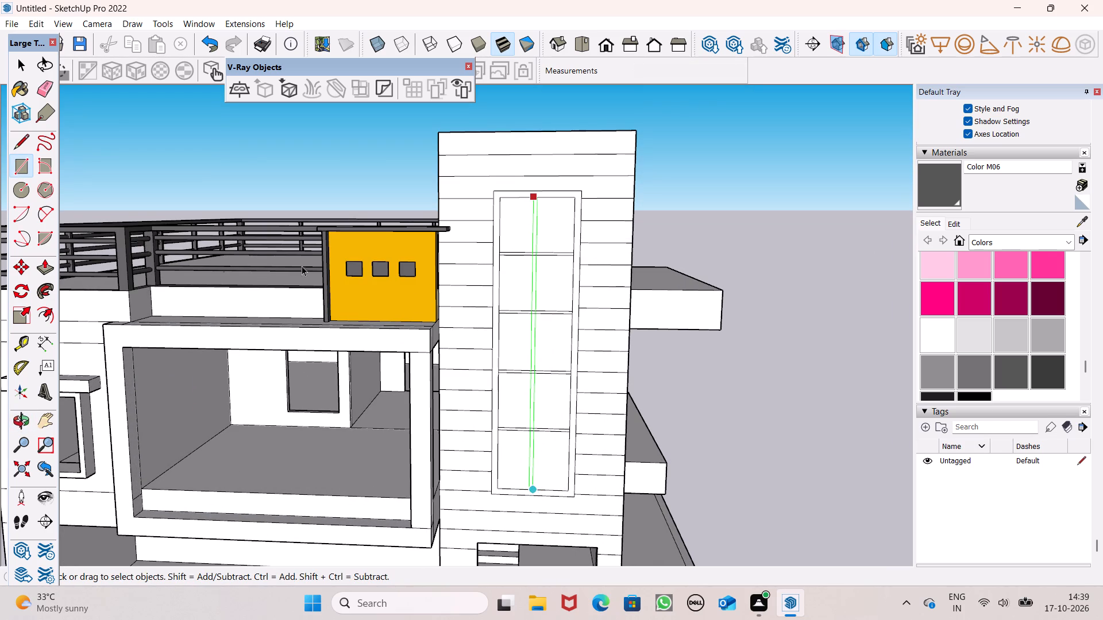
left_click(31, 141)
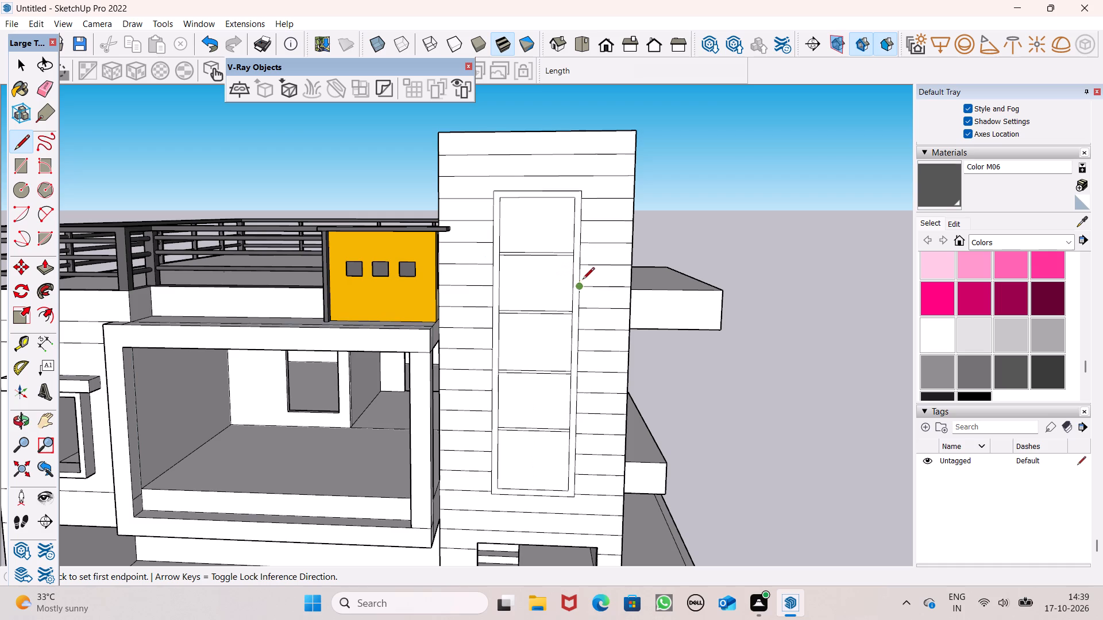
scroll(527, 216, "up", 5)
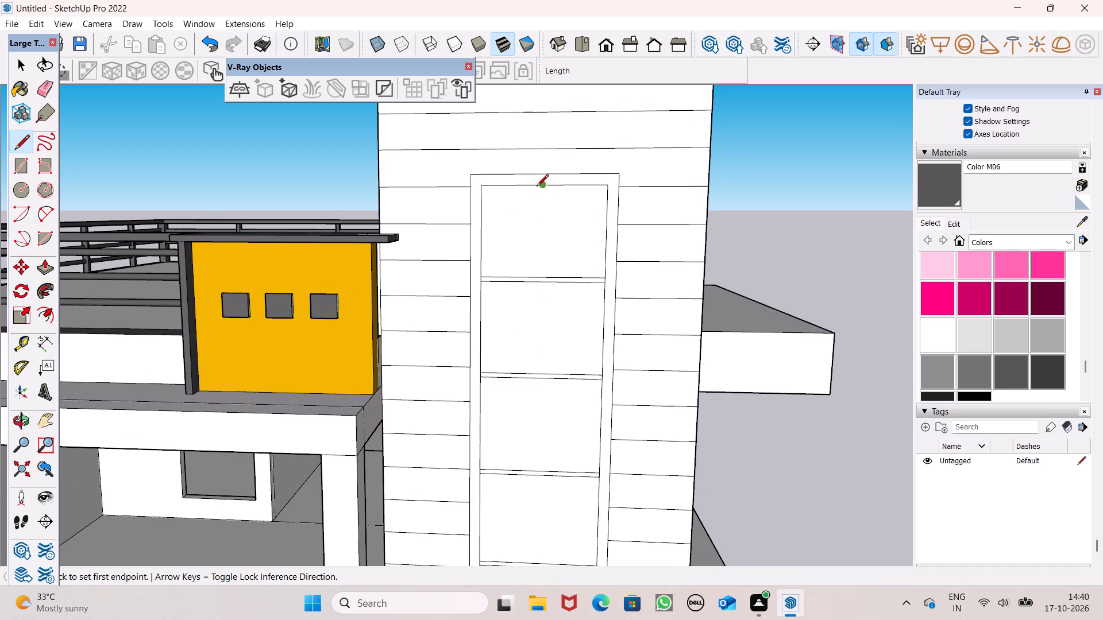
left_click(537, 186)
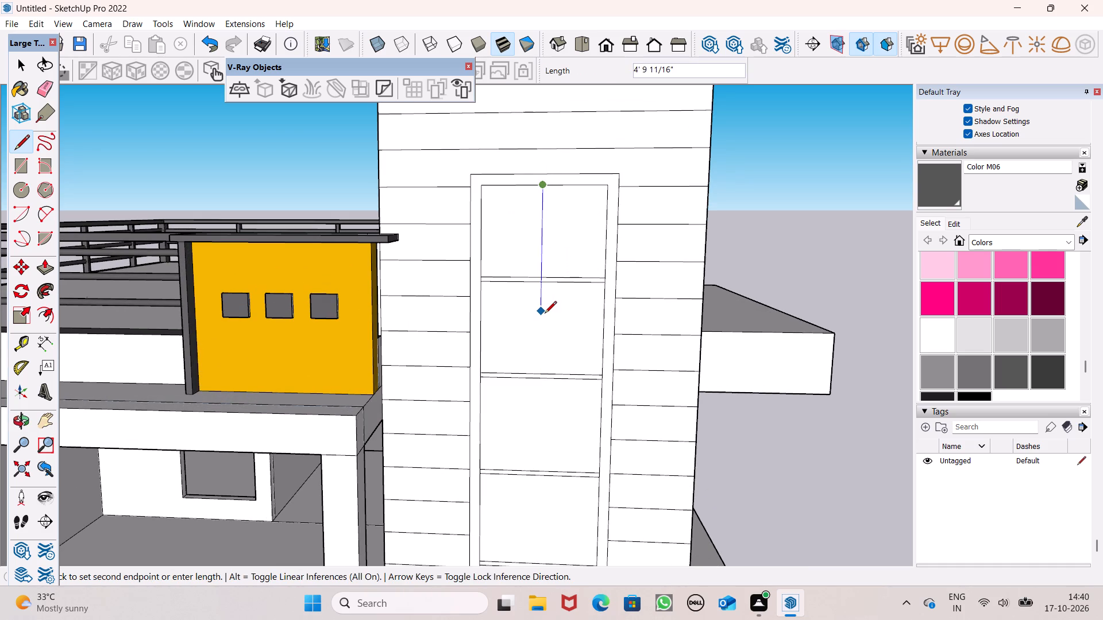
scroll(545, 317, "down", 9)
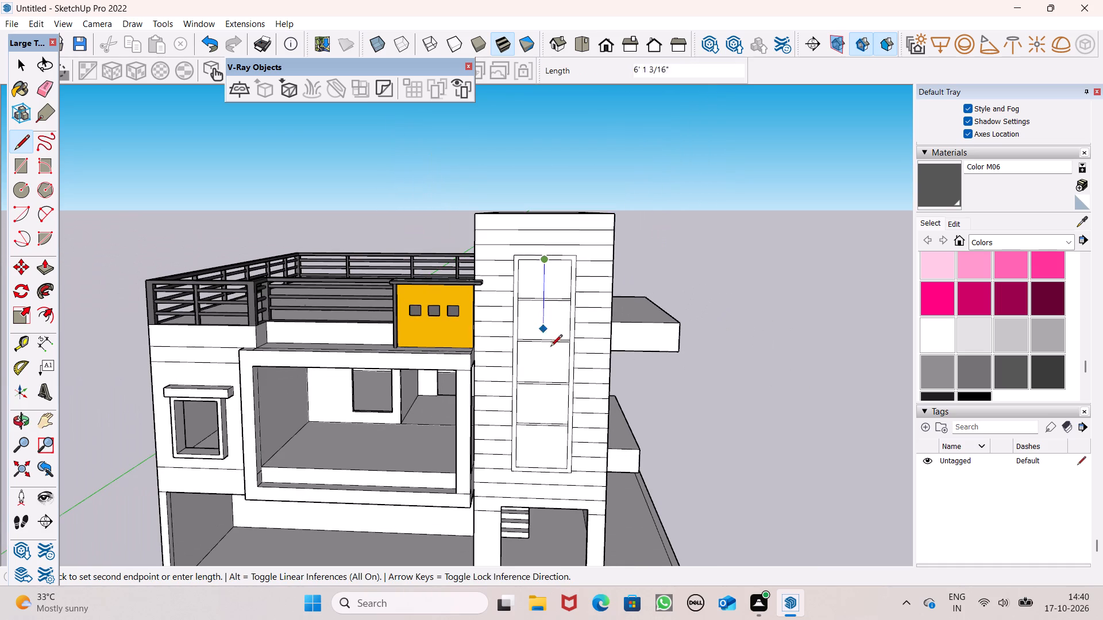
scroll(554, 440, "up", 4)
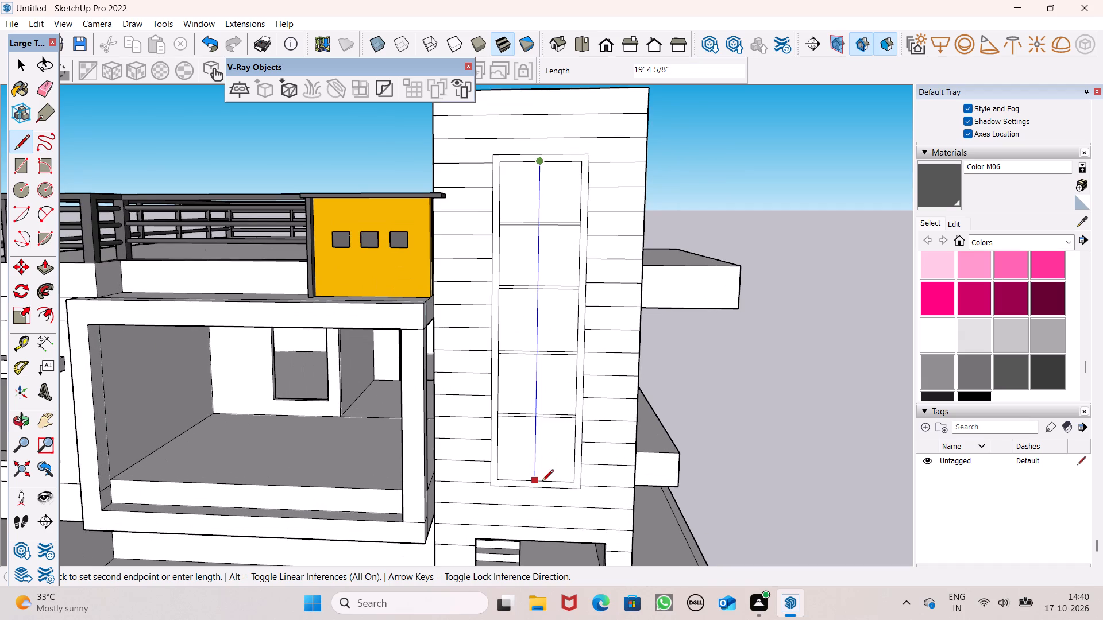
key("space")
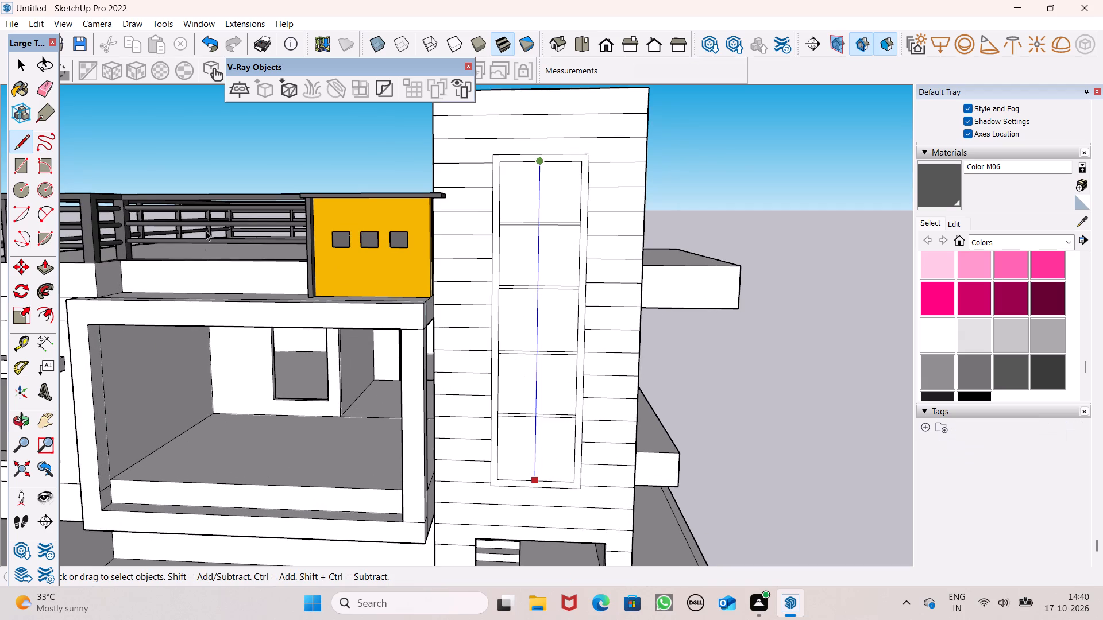
Draw a vertical line 19' 4 5/8" long down the panel's middle, from its inner top edge to its inner bottom edge.
left_click(20, 144)
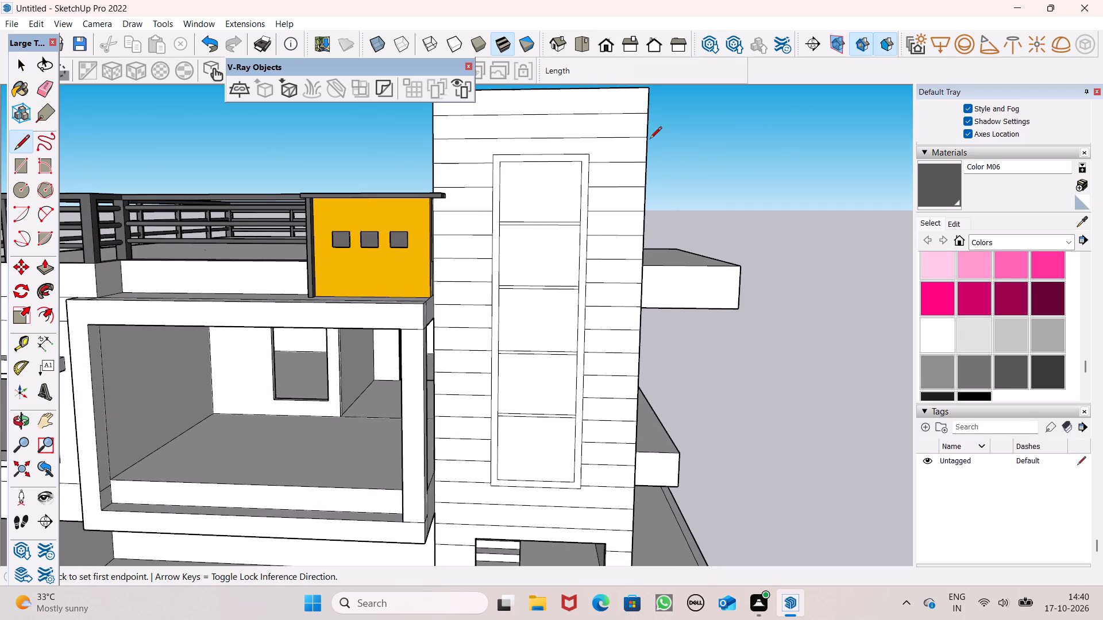
scroll(583, 199, "up", 4)
scroll(515, 166, "up", 6)
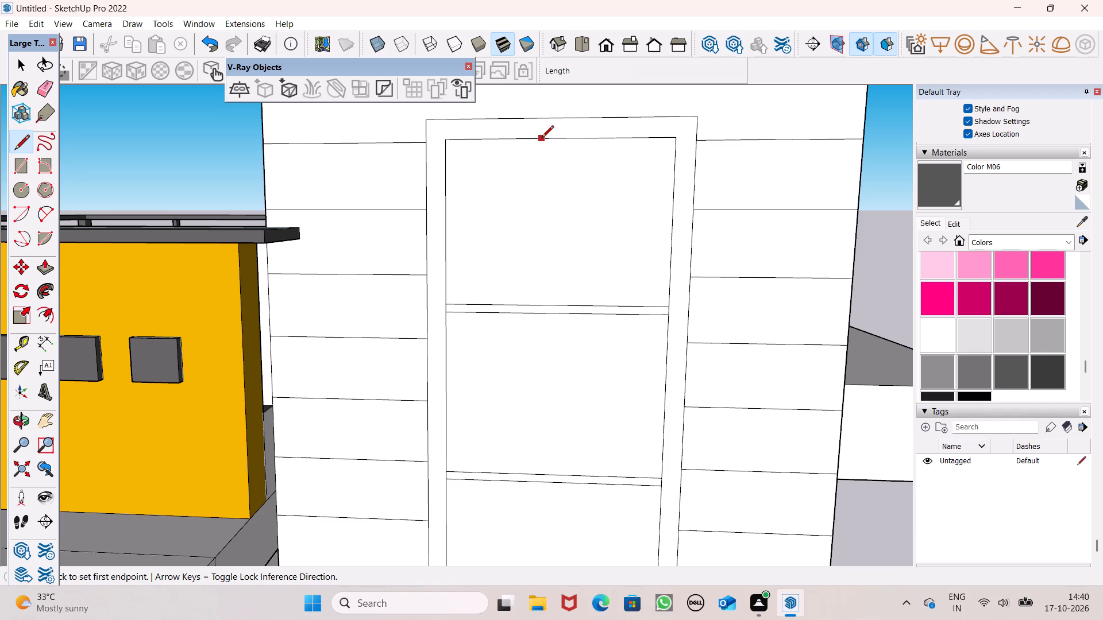
left_click(546, 138)
scroll(546, 138, "down", 3)
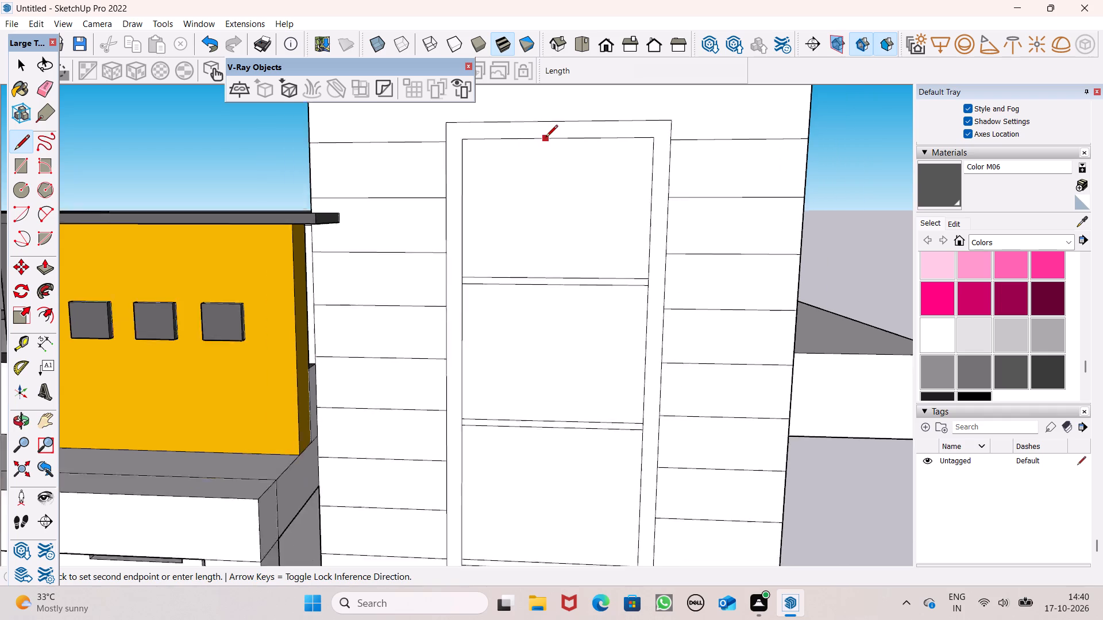
scroll(546, 138, "down", 14)
scroll(538, 286, "up", 2)
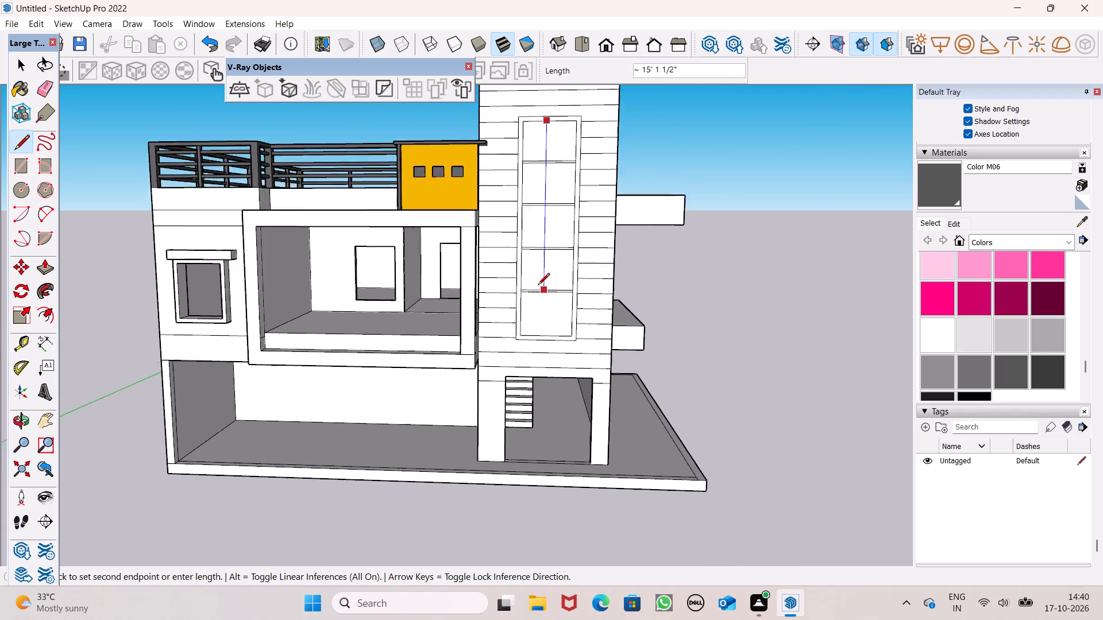
scroll(538, 286, "up", 5)
scroll(577, 324, "up", 6)
scroll(538, 381, "up", 5)
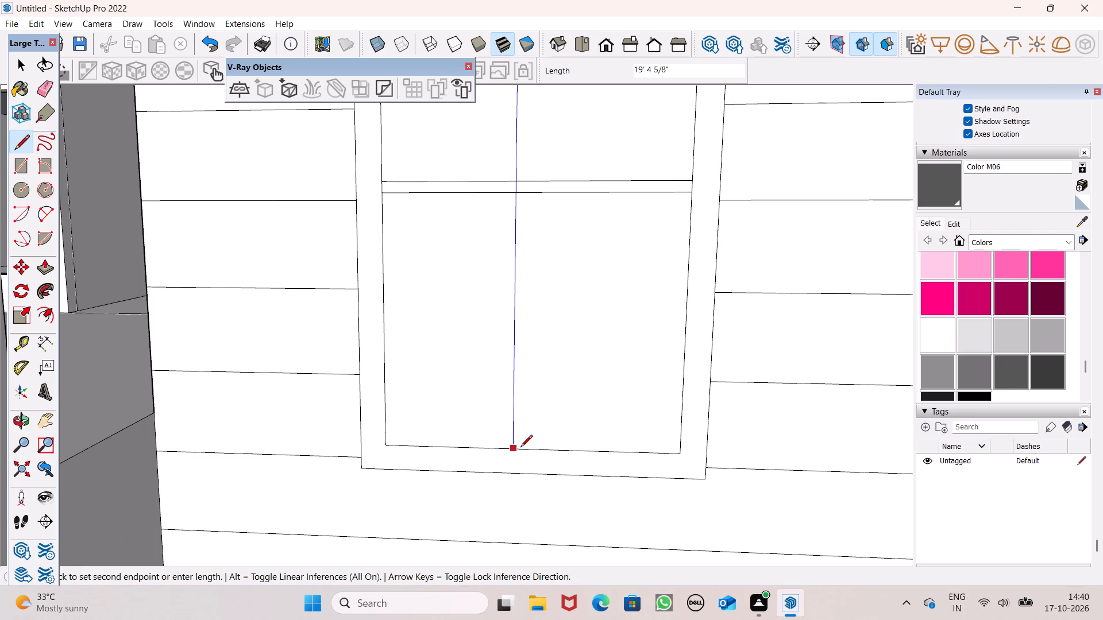
left_click(520, 448)
Draw a second vertical line 19' 4 5/8" long close beside the first, forming a thin central vertical strip down the panel.
scroll(515, 489, "down", 12)
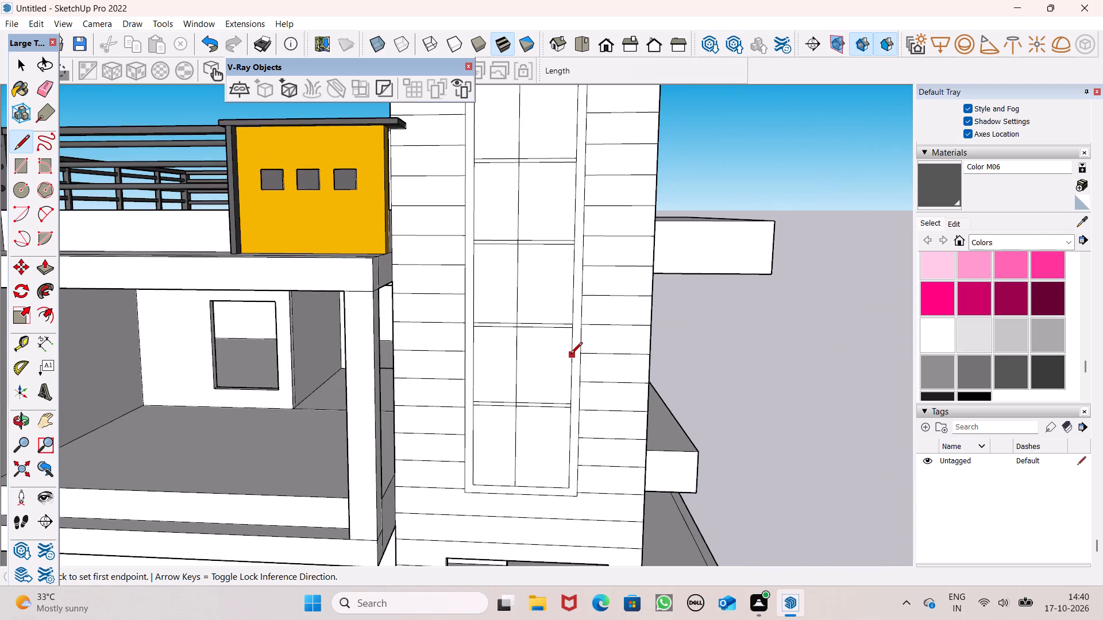
scroll(570, 361, "down", 6)
scroll(534, 229, "up", 17)
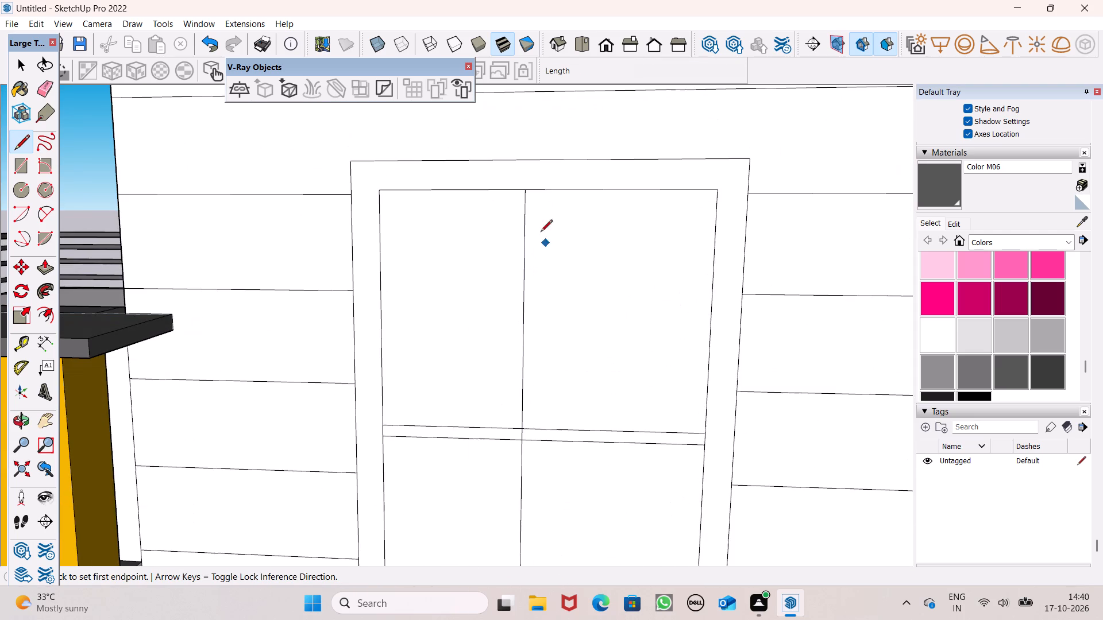
left_click(541, 193)
scroll(550, 203, "down", 7)
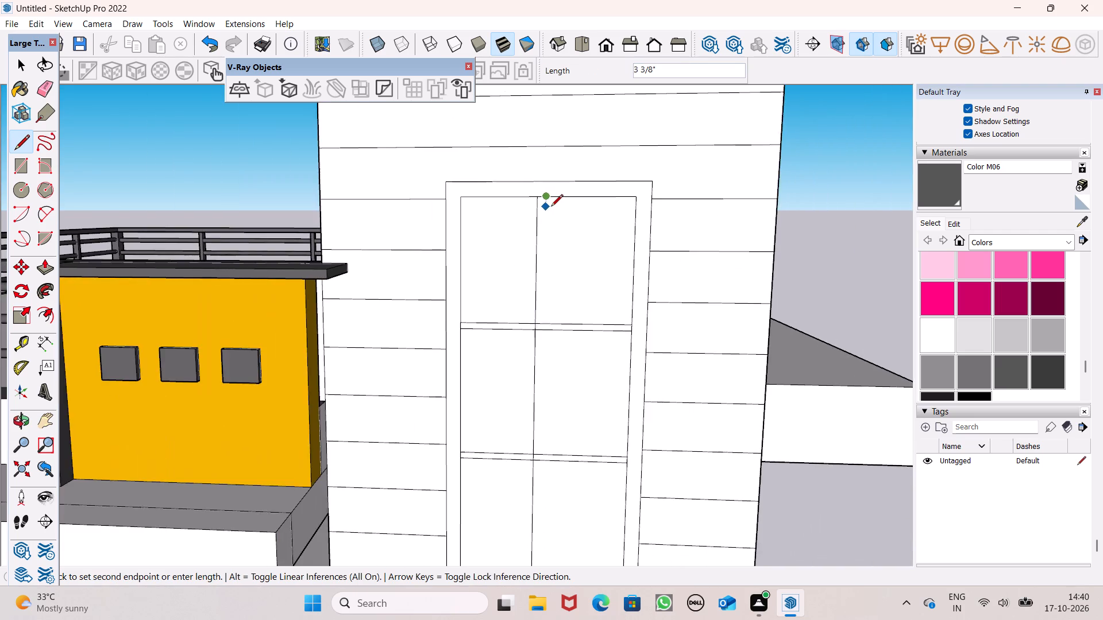
scroll(551, 207, "down", 11)
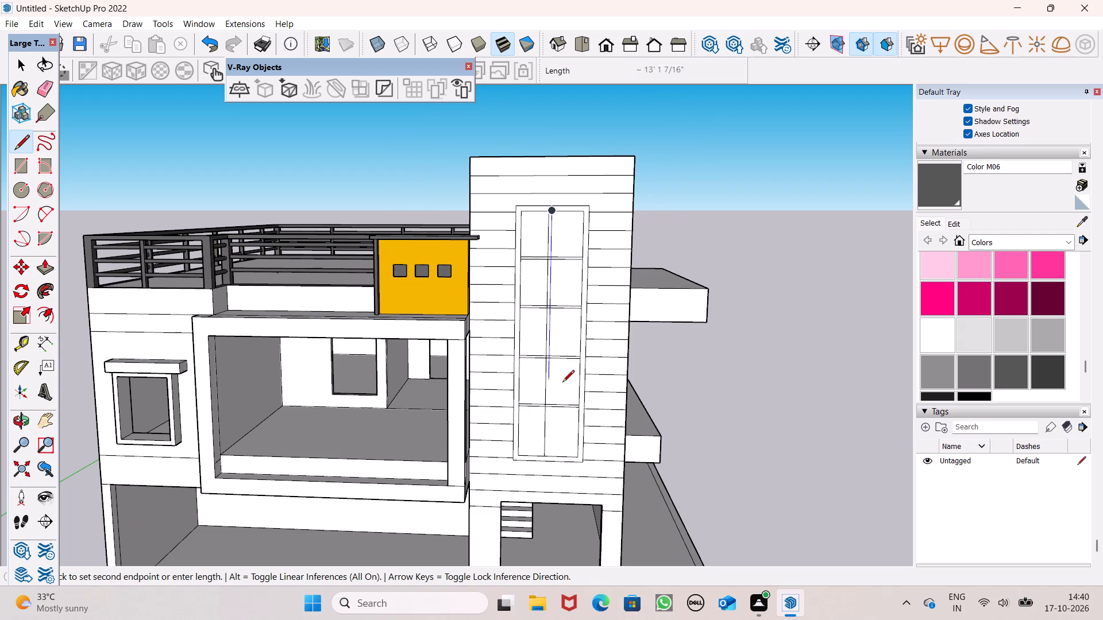
scroll(560, 428, "up", 5)
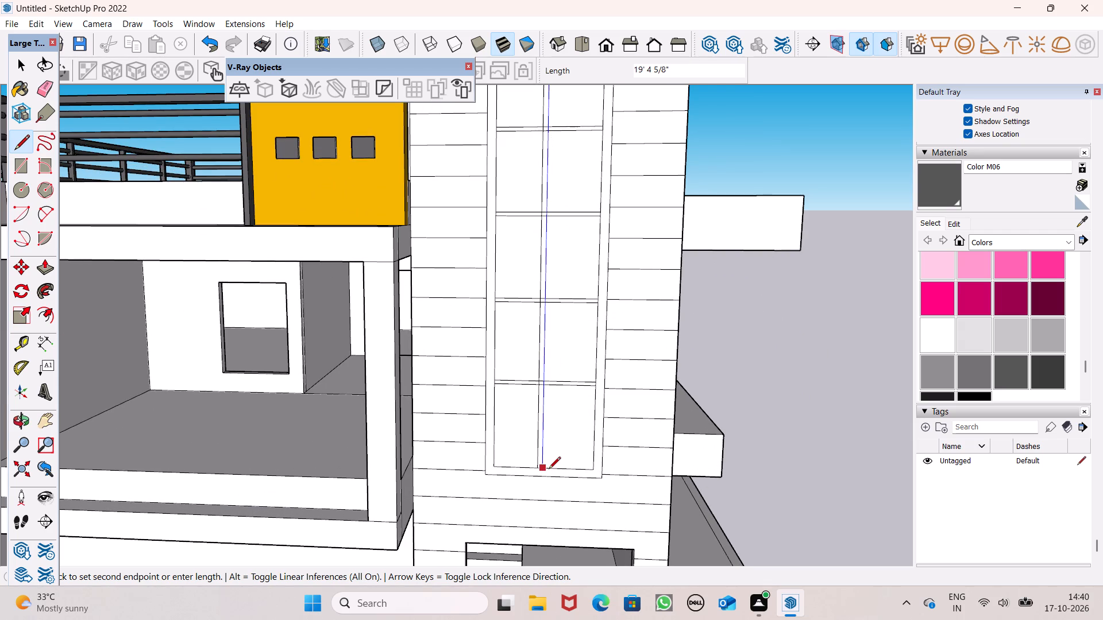
left_click(549, 470)
scroll(557, 480, "down", 6)
scroll(587, 369, "up", 3)
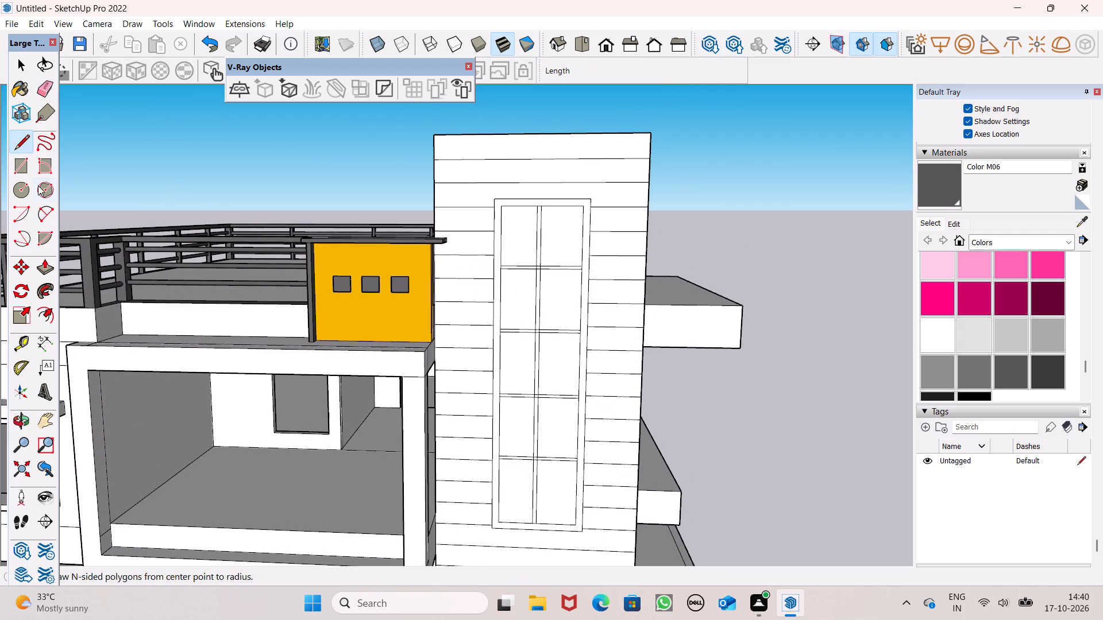
Erase the line segments where the central vertical strip crosses the highest horizontal strip, making the crossing open.
left_click(44, 80)
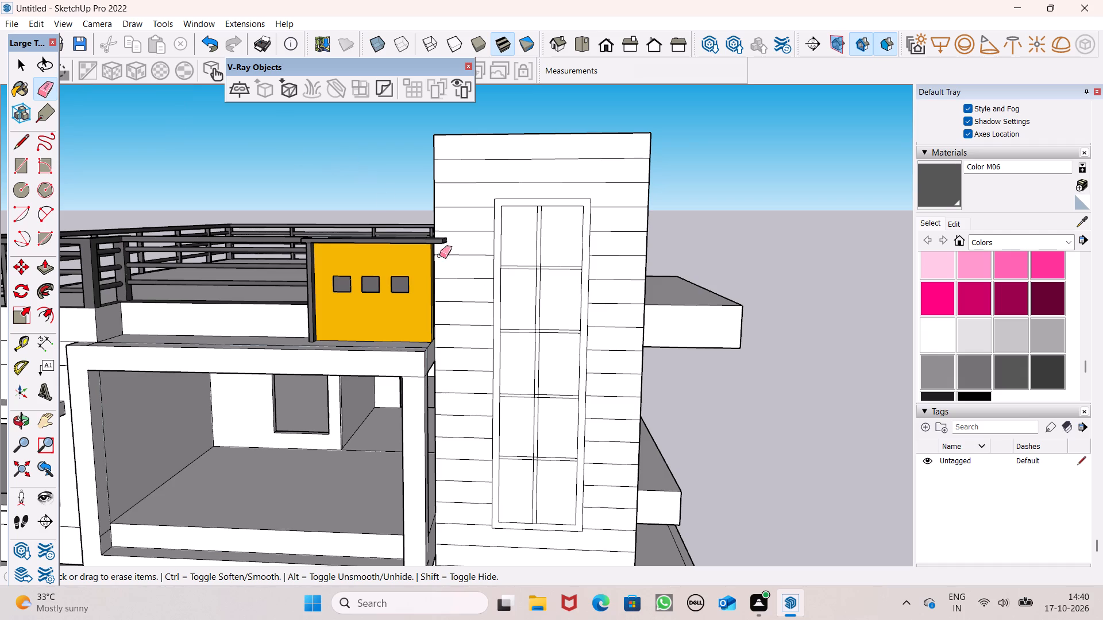
scroll(551, 335, "up", 6)
scroll(523, 206, "up", 6)
scroll(547, 250, "up", 5)
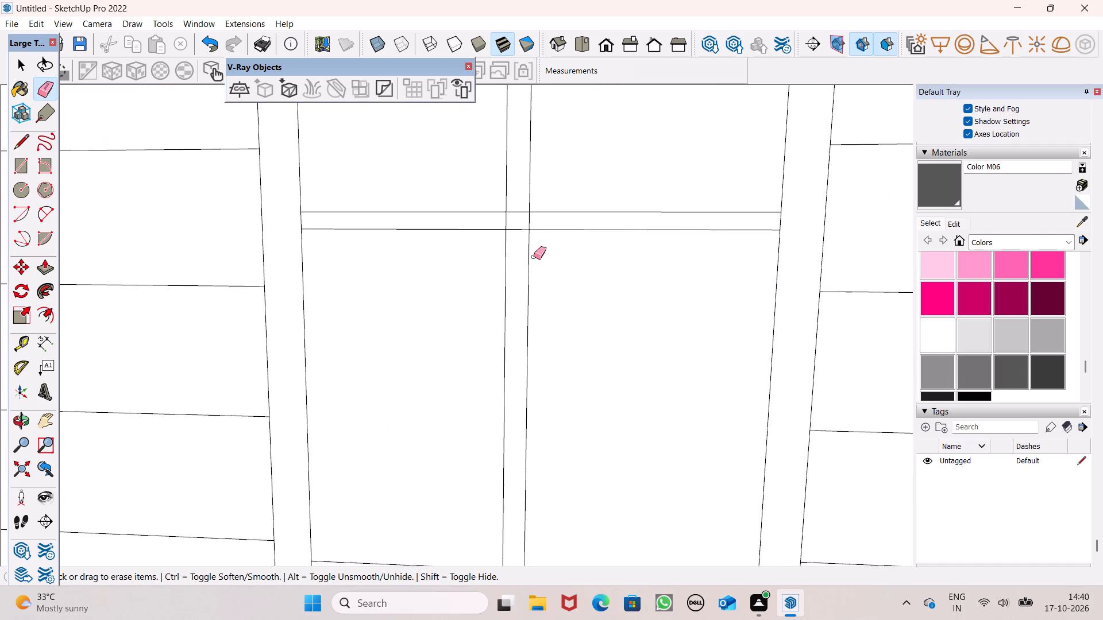
scroll(532, 251, "up", 5)
left_click_drag(481, 207, 536, 209)
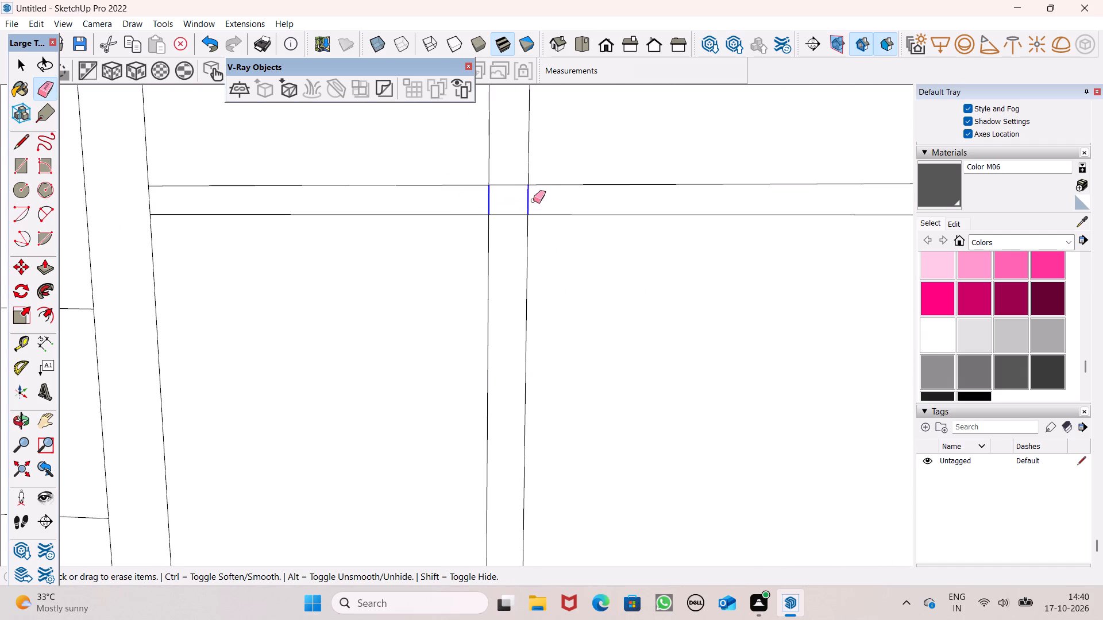
left_click_drag(514, 179, 514, 223)
Erase the short edge closing the vertical strip's top end so it merges with the panel border.
scroll(508, 355, "down", 8)
scroll(520, 282, "down", 6)
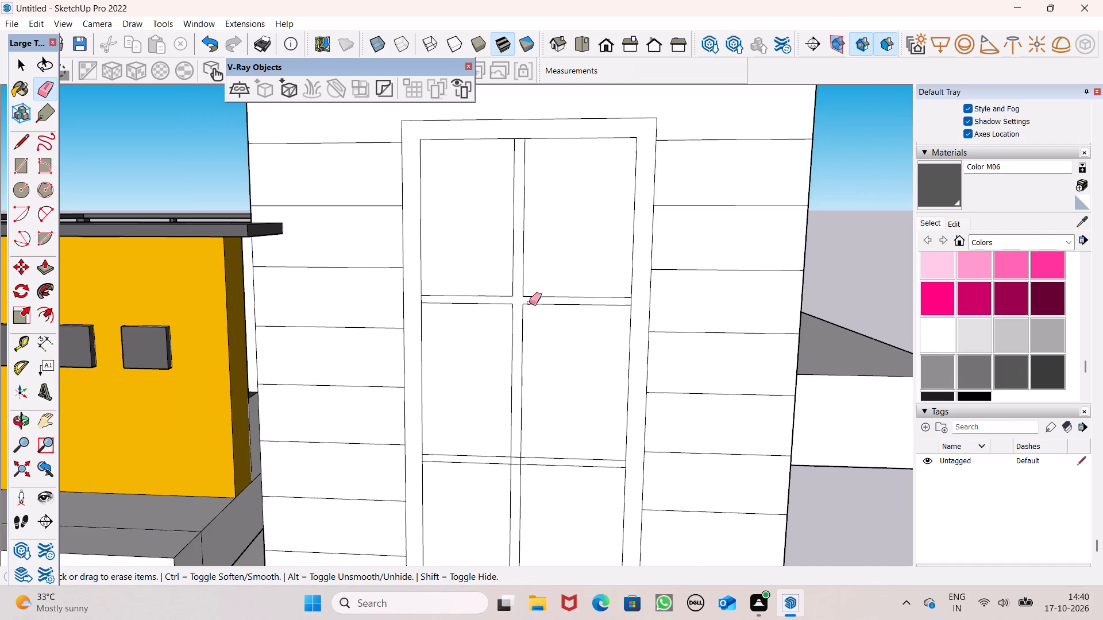
scroll(525, 148, "up", 6)
left_click(518, 133)
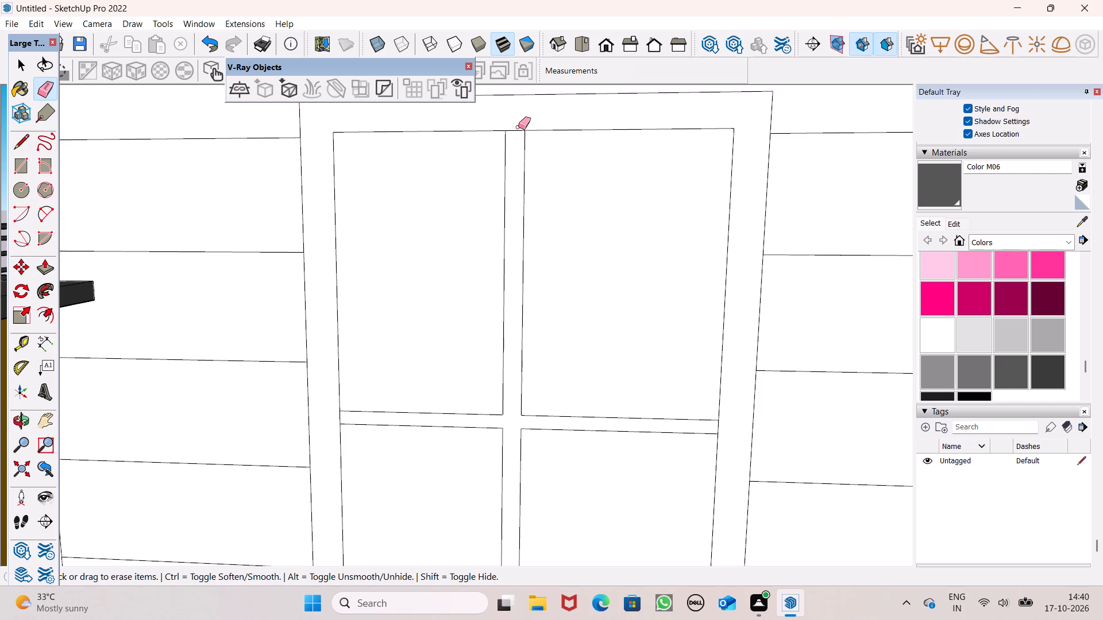
left_click(515, 133)
left_click(516, 127)
Erase the short edges at both ends of the highest horizontal strip, joining it to the panel's side borders.
scroll(607, 157, "down", 2)
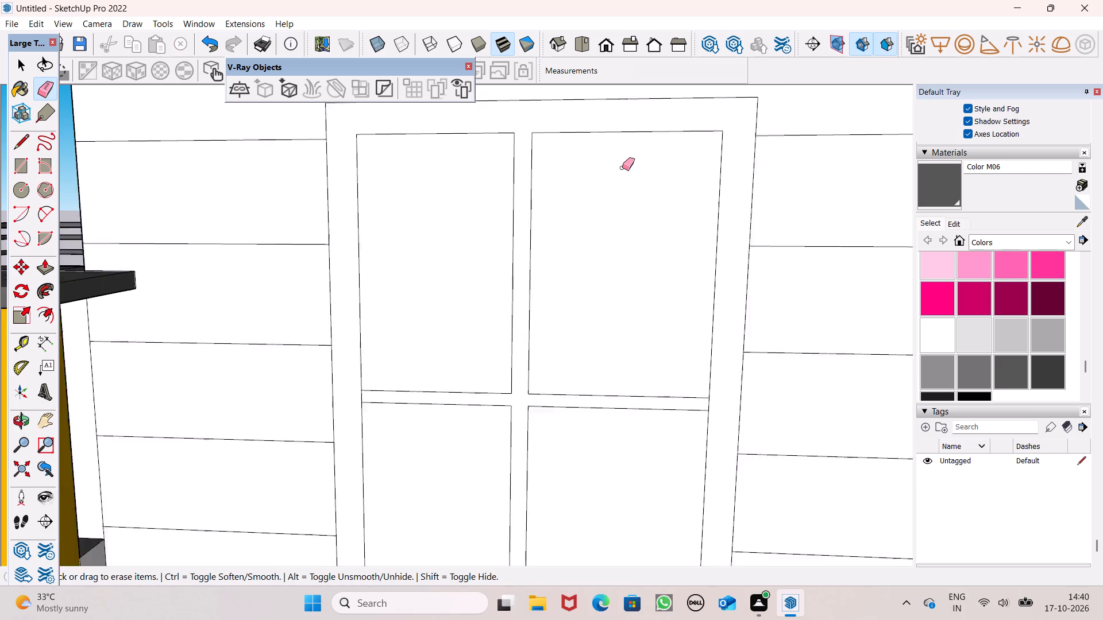
scroll(622, 168, "down", 4)
scroll(445, 315, "up", 9)
left_click(460, 312)
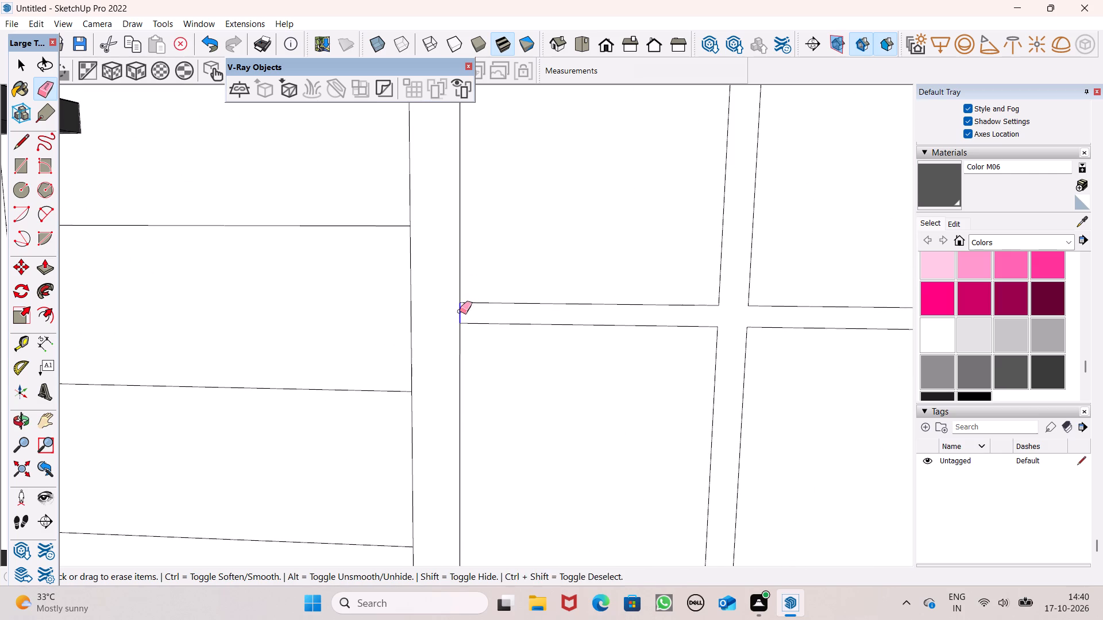
scroll(535, 217, "down", 6)
scroll(745, 305, "down", 2)
scroll(827, 313, "up", 5)
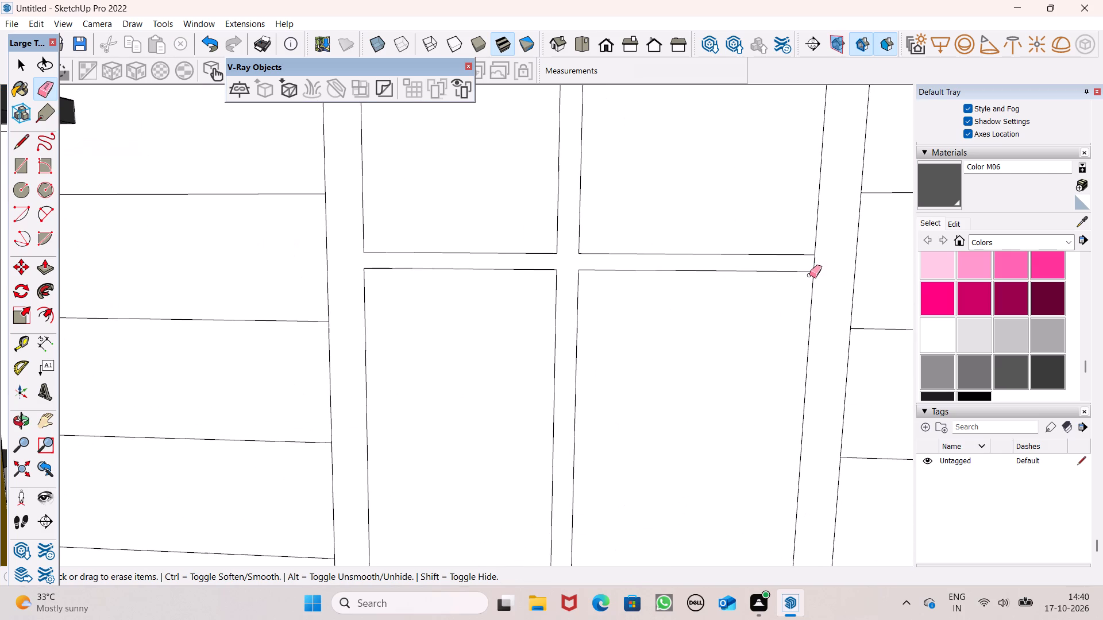
left_click_drag(806, 266, 818, 268)
scroll(685, 164, "down", 6)
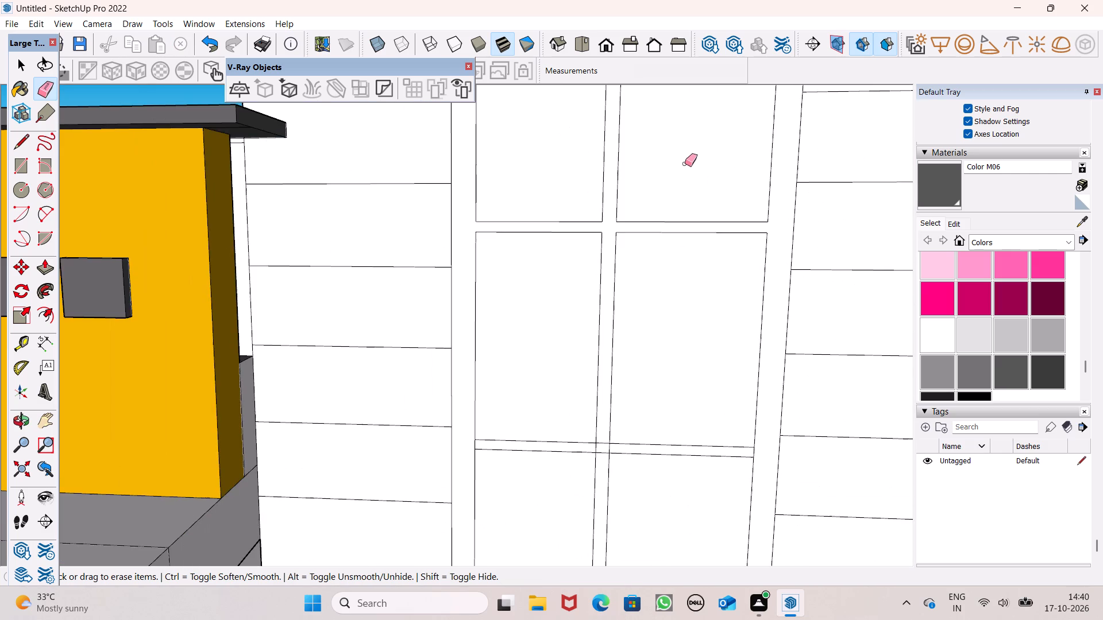
Erase the crossing segments and both short end edges of the second horizontal strip, merging it with the vertical strip and border.
scroll(605, 443, "up", 10)
left_click_drag(596, 405, 631, 405)
left_click_drag(610, 371, 610, 427)
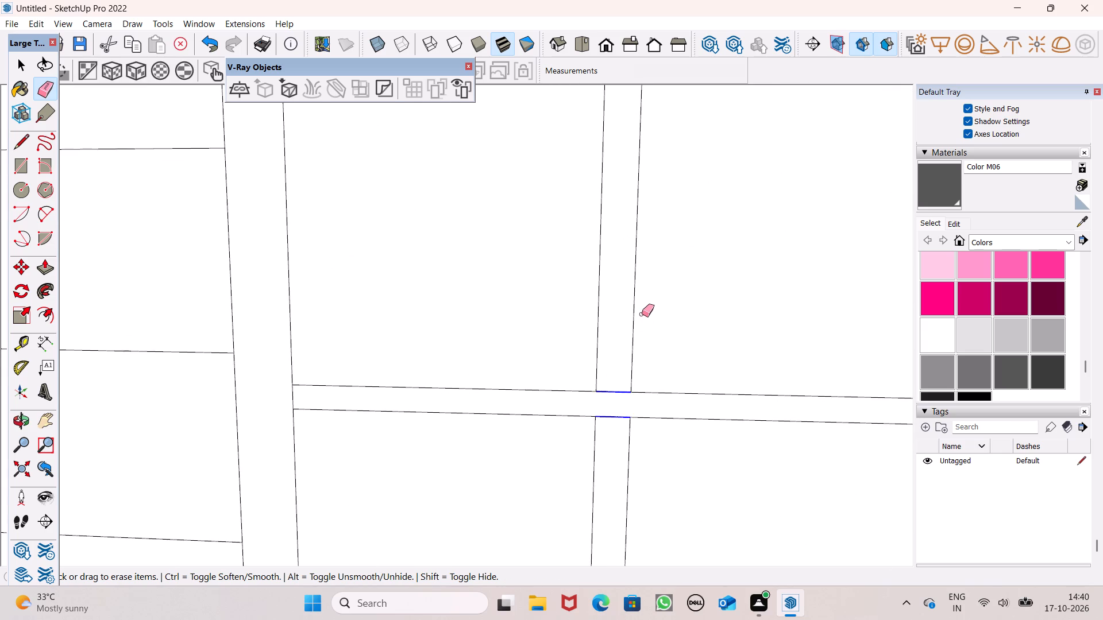
scroll(642, 314, "down", 6)
scroll(489, 360, "up", 5)
left_click_drag(409, 363, 402, 365)
scroll(523, 234, "down", 7)
scroll(853, 317, "up", 4)
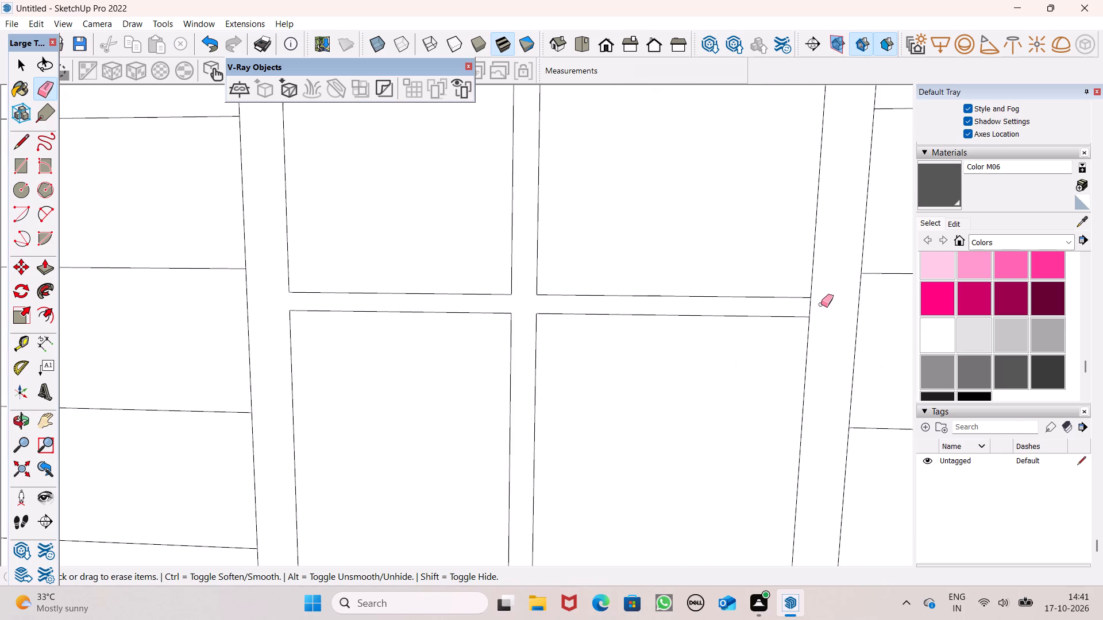
left_click_drag(813, 305, 807, 304)
scroll(736, 217, "down", 6)
Erase the crossing segments and both short end edges of the third horizontal strip, merging it with the vertical strip and border.
scroll(695, 187, "down", 4)
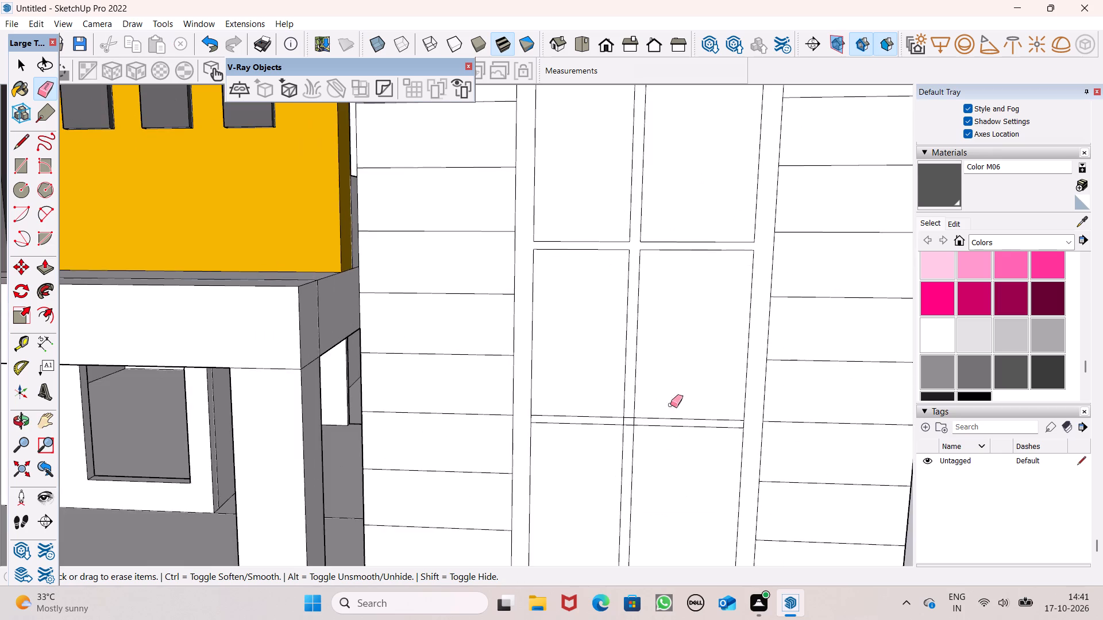
scroll(642, 464, "up", 5)
scroll(630, 408, "up", 6)
left_click_drag(601, 384, 630, 387)
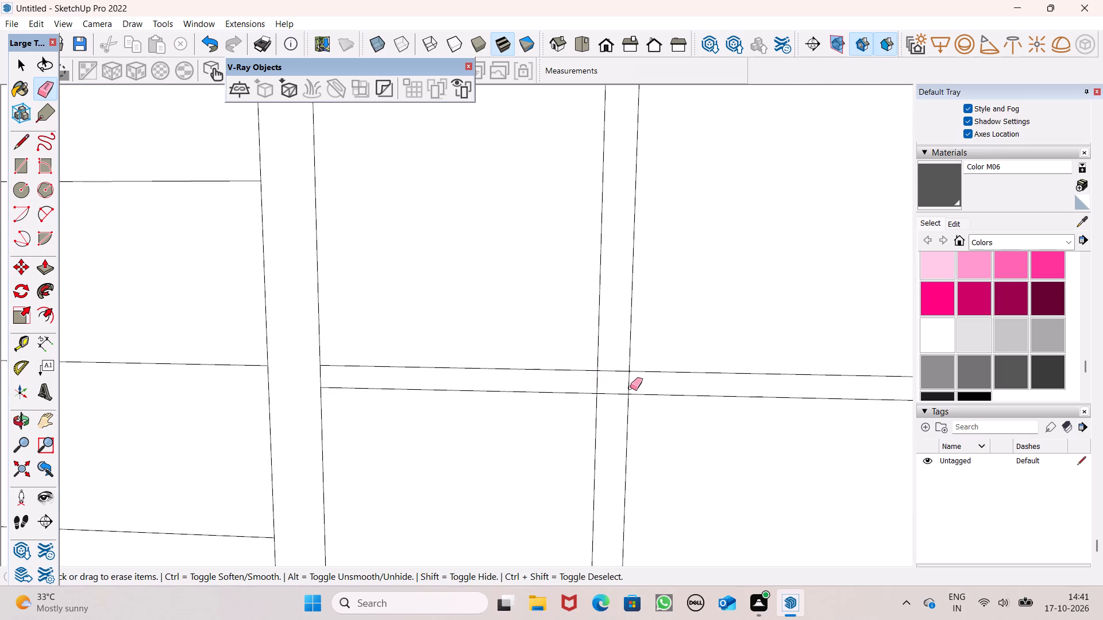
left_click_drag(630, 387, 614, 393)
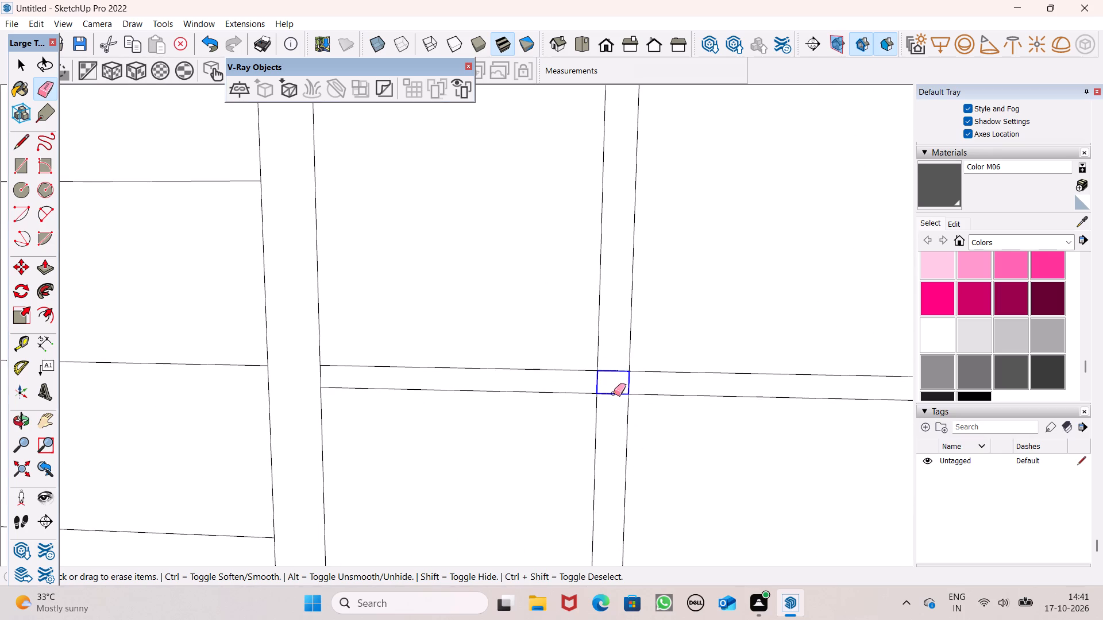
left_click_drag(614, 393, 614, 391)
scroll(636, 211, "down", 6)
scroll(484, 327, "up", 5)
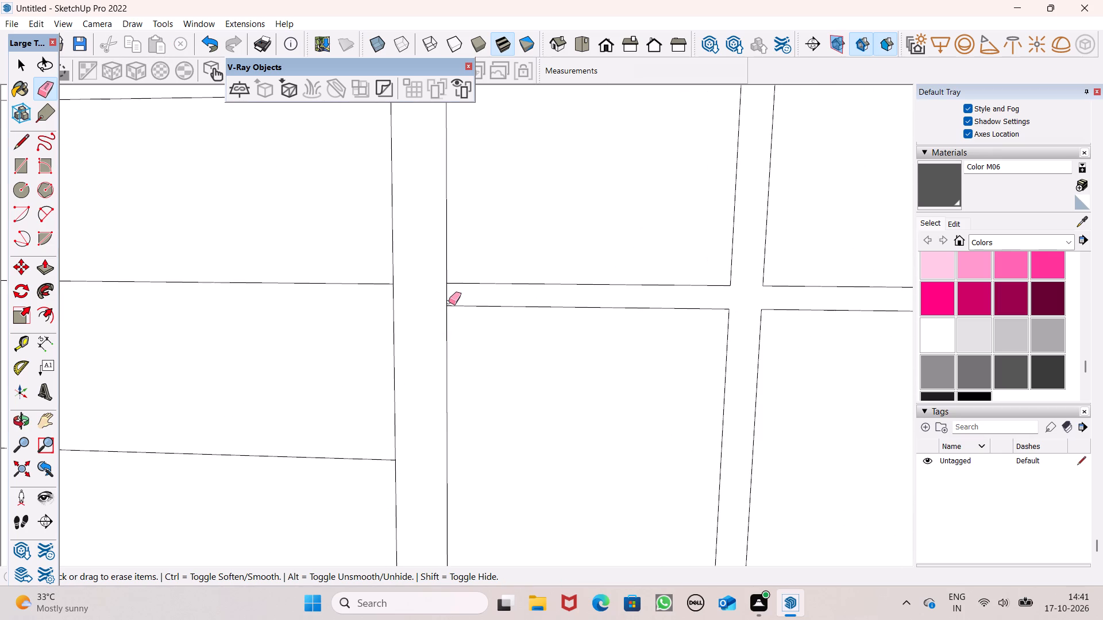
left_click_drag(449, 301, 441, 297)
scroll(533, 224, "down", 8)
scroll(770, 285, "up", 5)
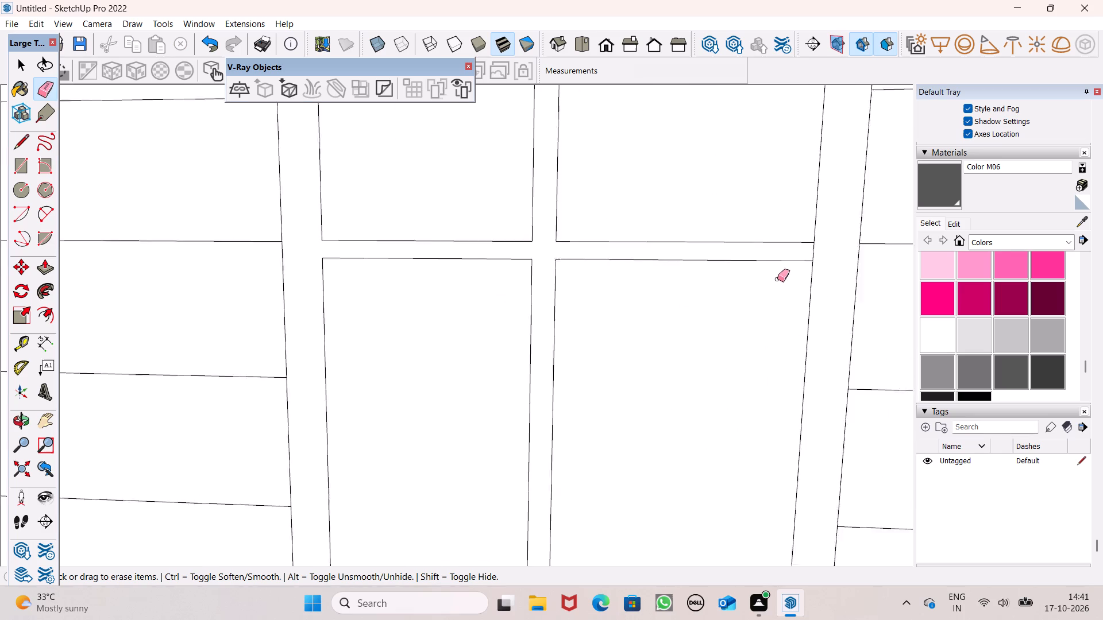
scroll(777, 279, "up", 1)
left_click(815, 247)
Erase the crossing segments and both short end edges of the lowest horizontal strip, merging it with the vertical strip and border.
scroll(711, 196, "down", 8)
scroll(607, 445, "up", 4)
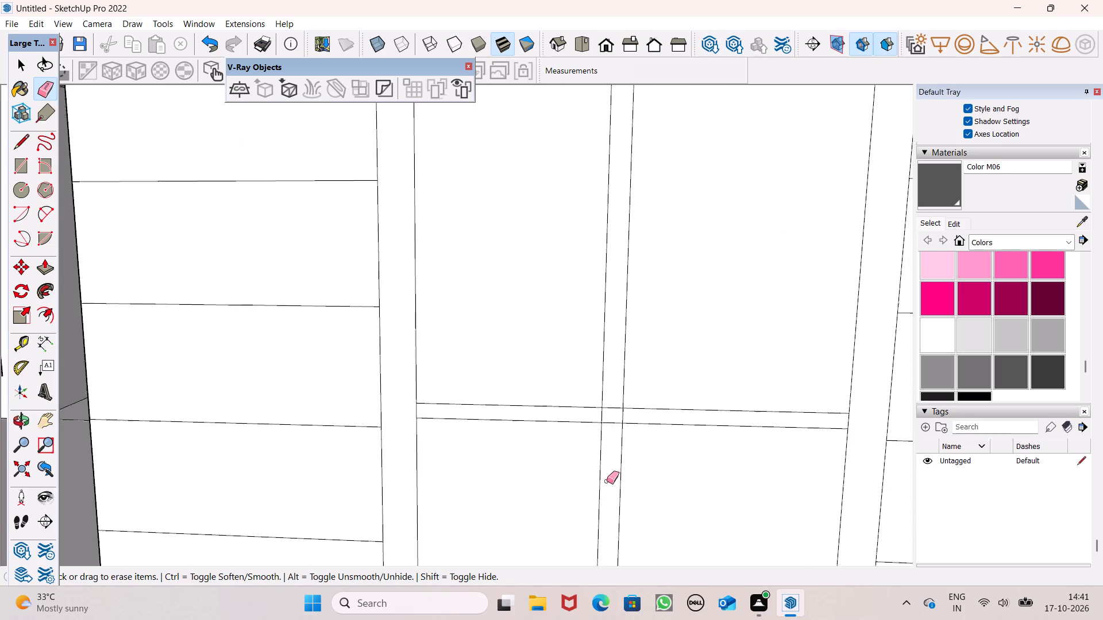
scroll(607, 481, "up", 8)
left_click_drag(571, 381, 646, 398)
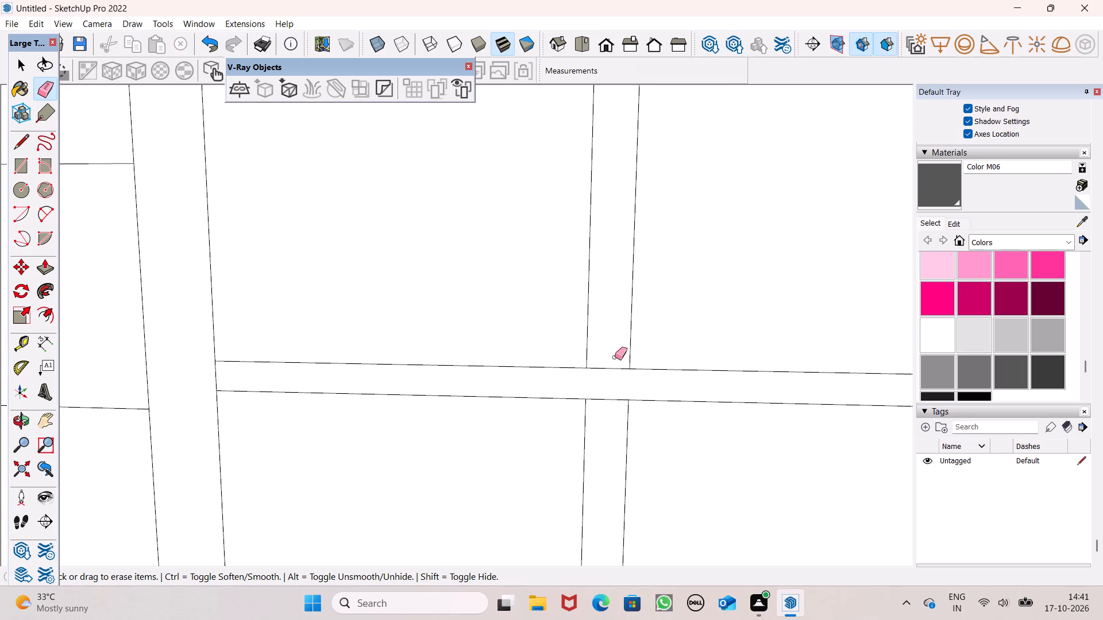
left_click_drag(615, 357, 611, 402)
scroll(678, 293, "down", 7)
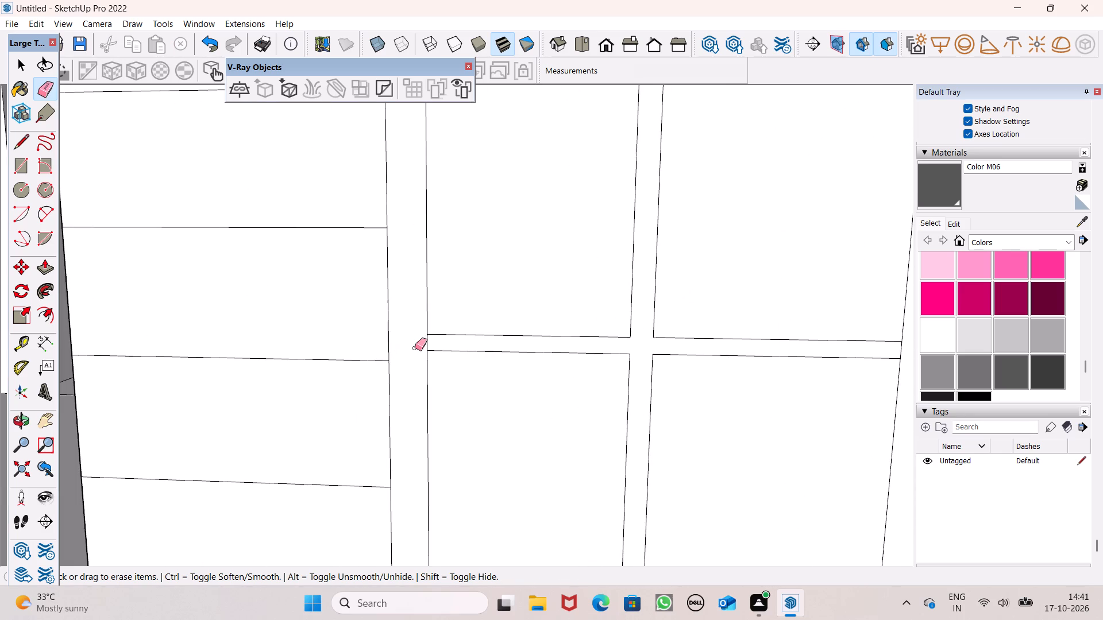
left_click_drag(415, 347, 426, 346)
left_click(427, 345)
scroll(443, 287, "down", 6)
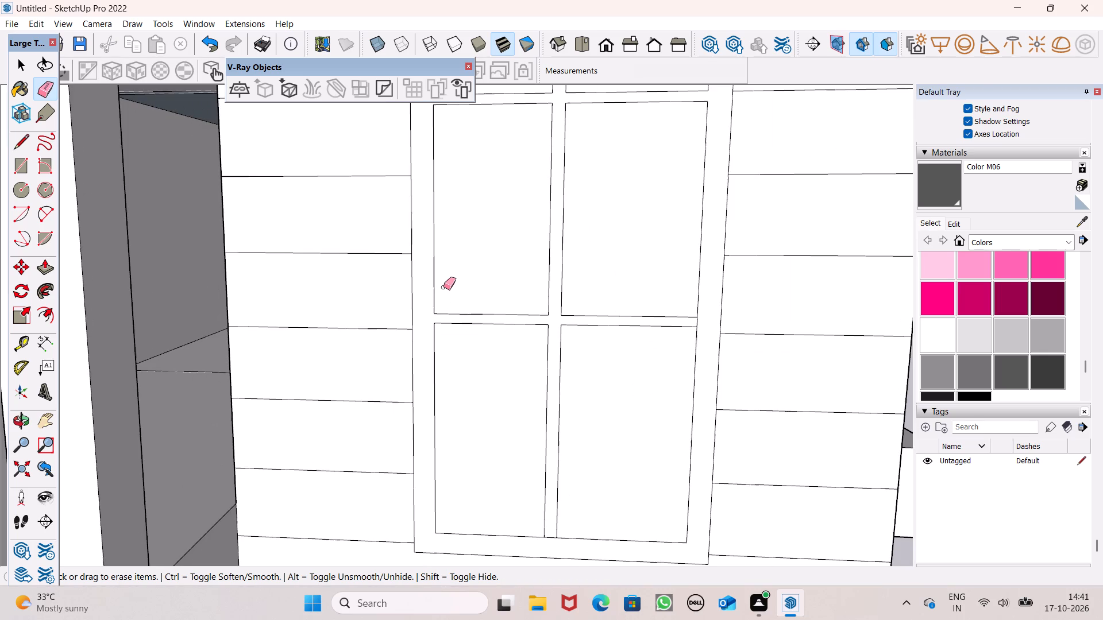
scroll(661, 352, "up", 3)
left_click(704, 311)
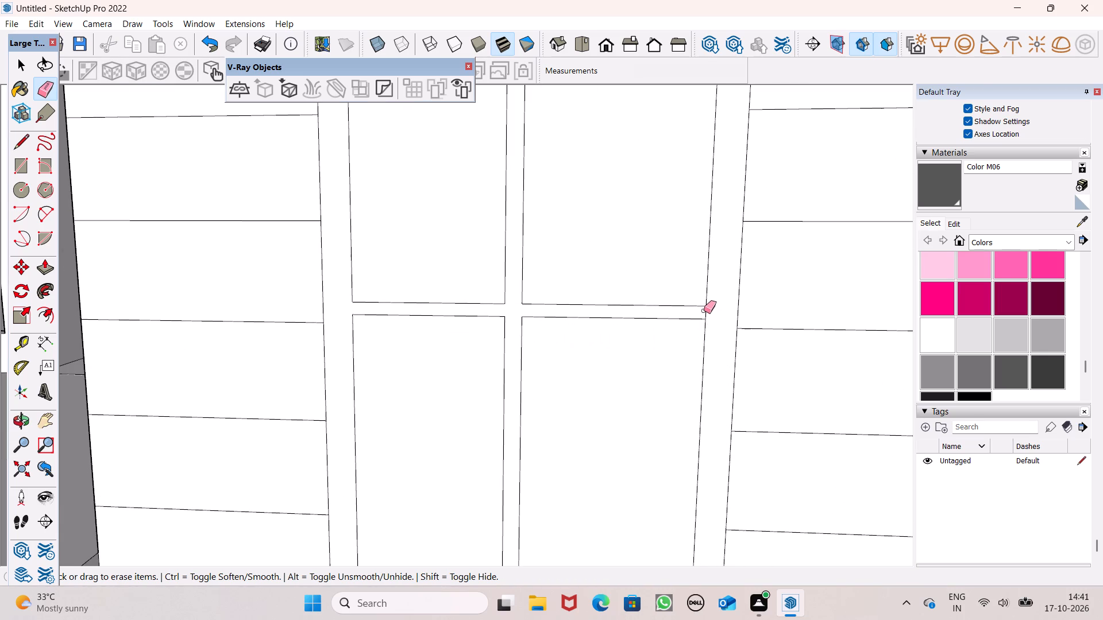
left_click(708, 311)
left_click_drag(710, 312, 703, 315)
Erase the short edge closing the vertical strip's bottom end, completing one continuous frame around the ten panes.
scroll(708, 288, "down", 7)
scroll(756, 290, "down", 3)
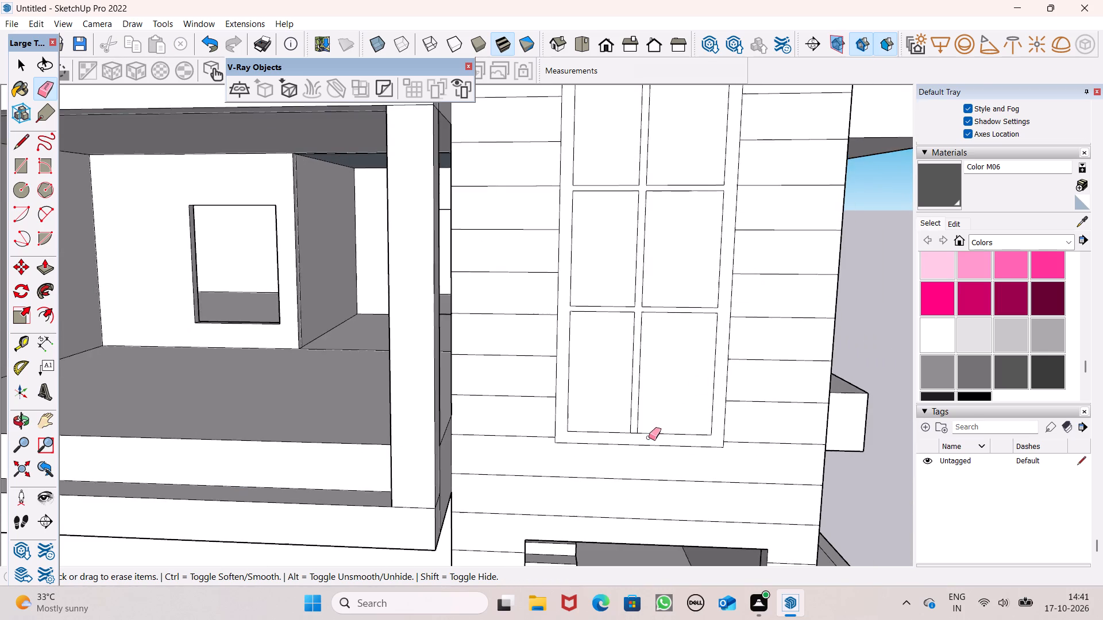
scroll(641, 456, "up", 10)
left_click_drag(623, 396, 627, 413)
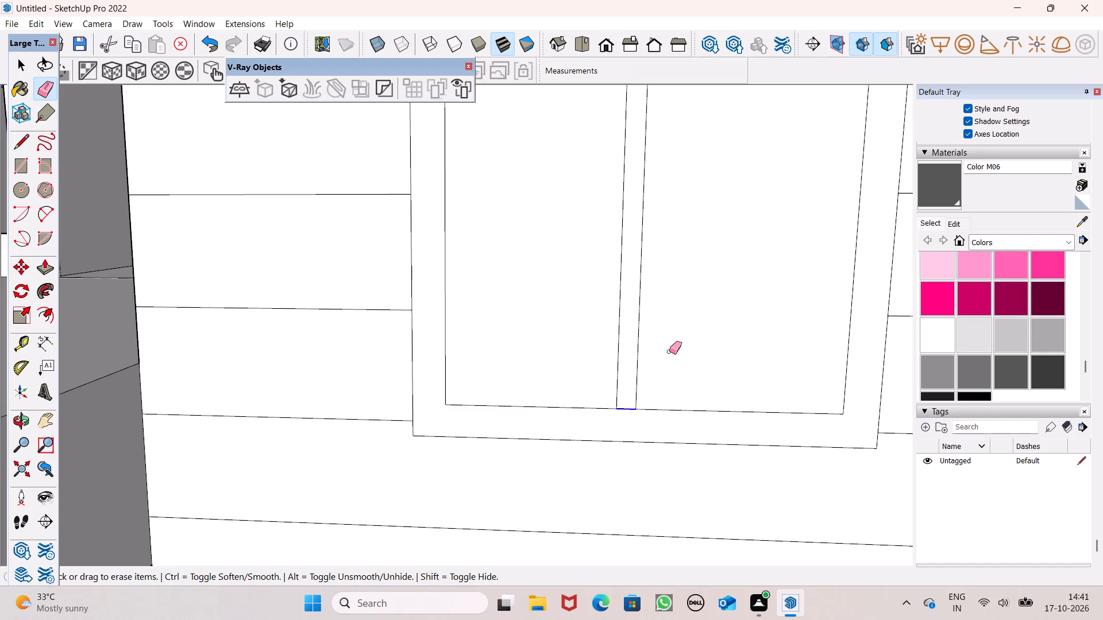
scroll(671, 351, "down", 2)
key("space")
scroll(672, 353, "down", 7)
middle_click_drag(681, 378, 691, 454)
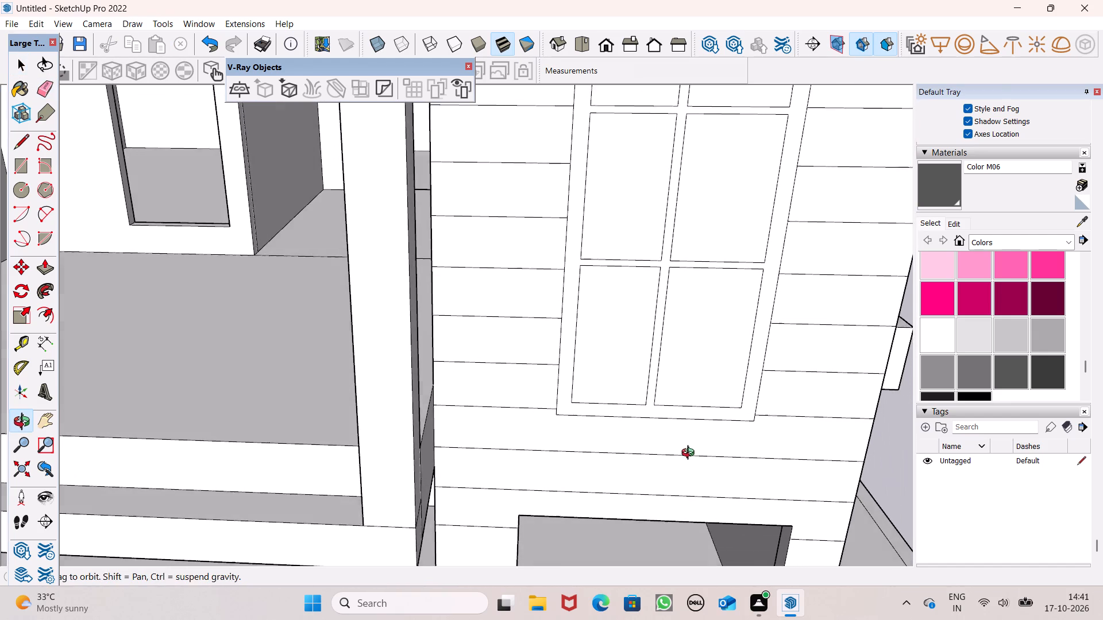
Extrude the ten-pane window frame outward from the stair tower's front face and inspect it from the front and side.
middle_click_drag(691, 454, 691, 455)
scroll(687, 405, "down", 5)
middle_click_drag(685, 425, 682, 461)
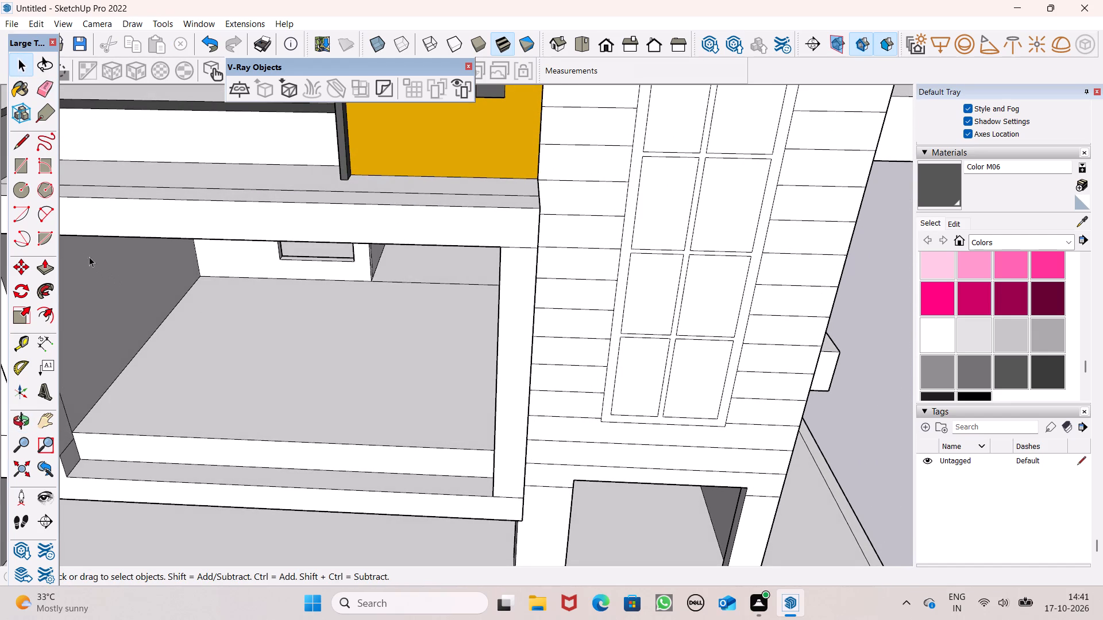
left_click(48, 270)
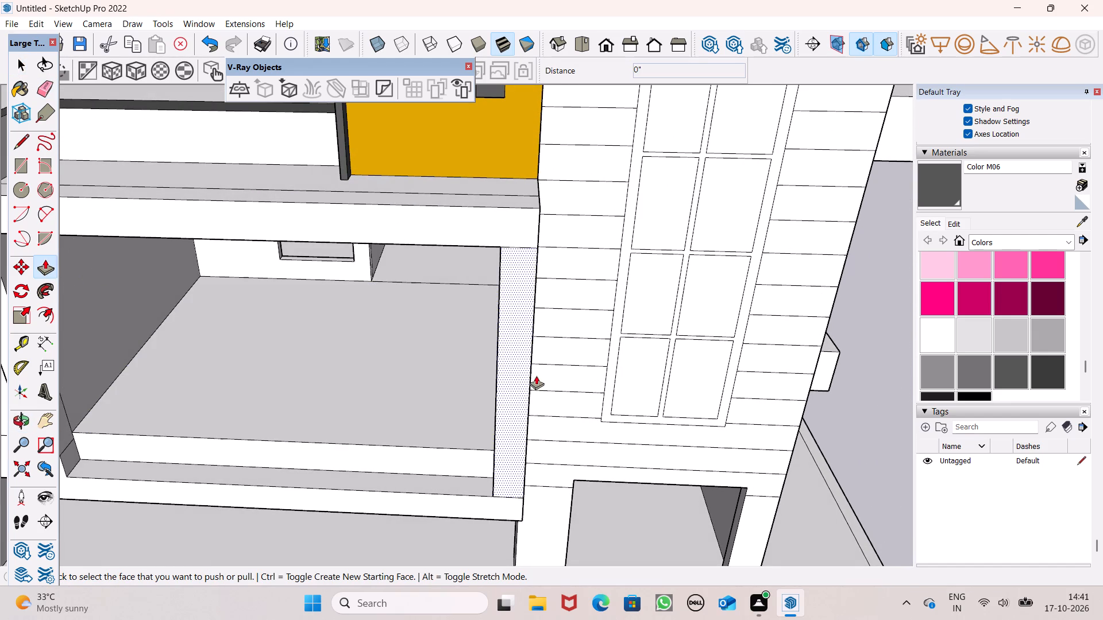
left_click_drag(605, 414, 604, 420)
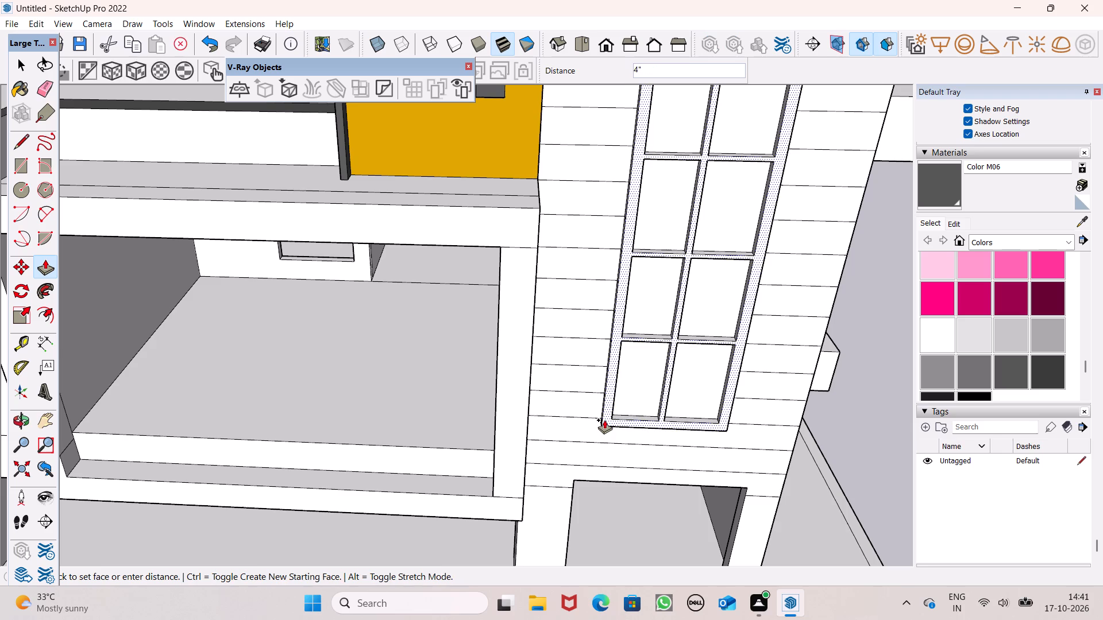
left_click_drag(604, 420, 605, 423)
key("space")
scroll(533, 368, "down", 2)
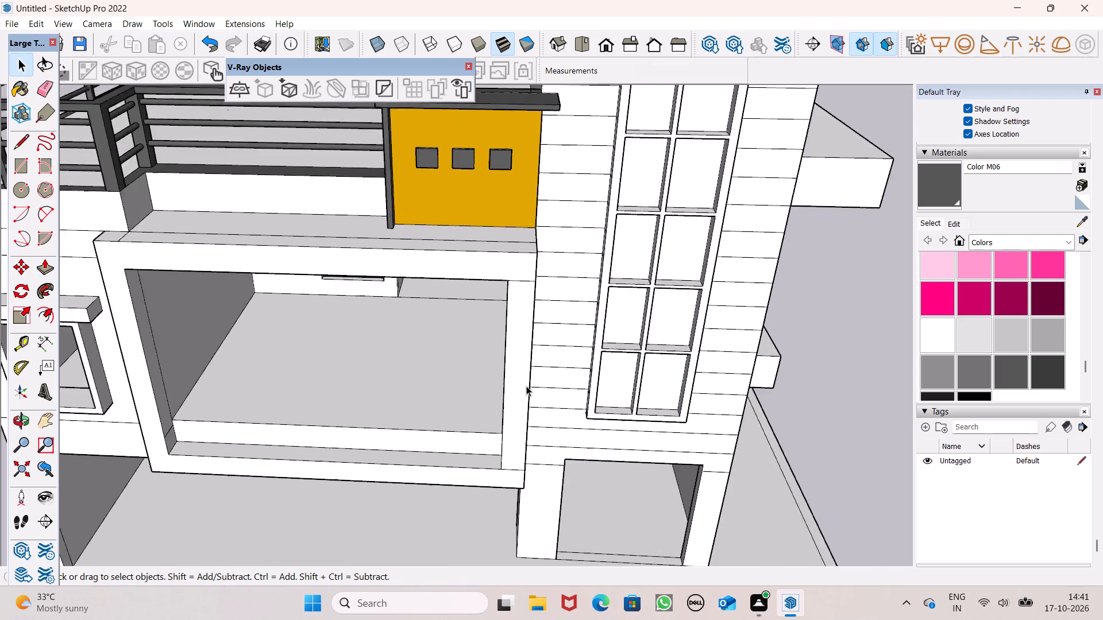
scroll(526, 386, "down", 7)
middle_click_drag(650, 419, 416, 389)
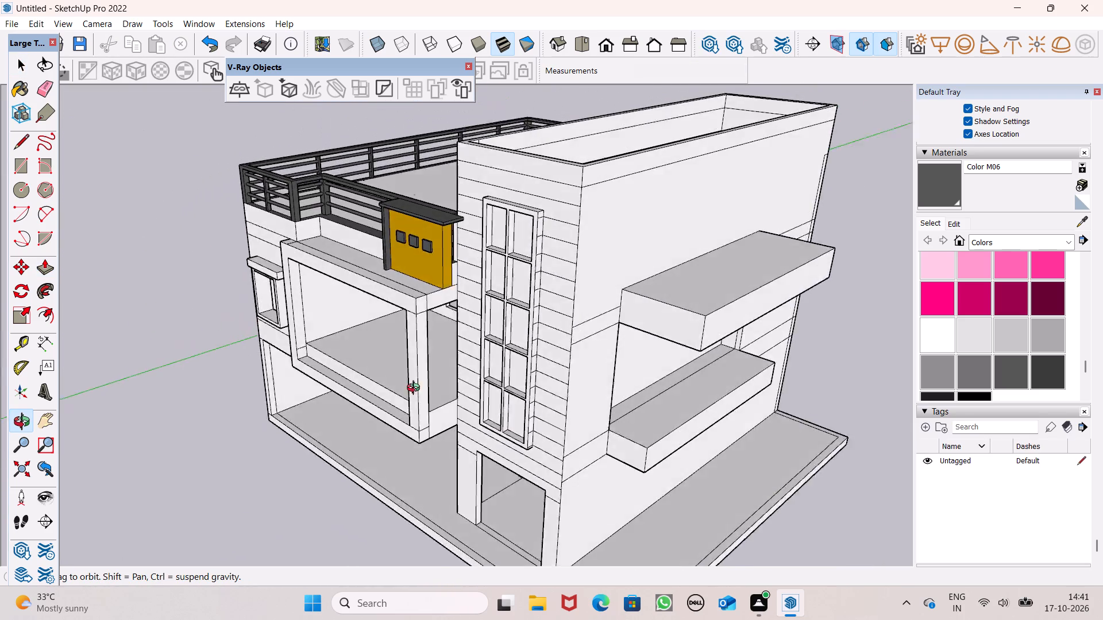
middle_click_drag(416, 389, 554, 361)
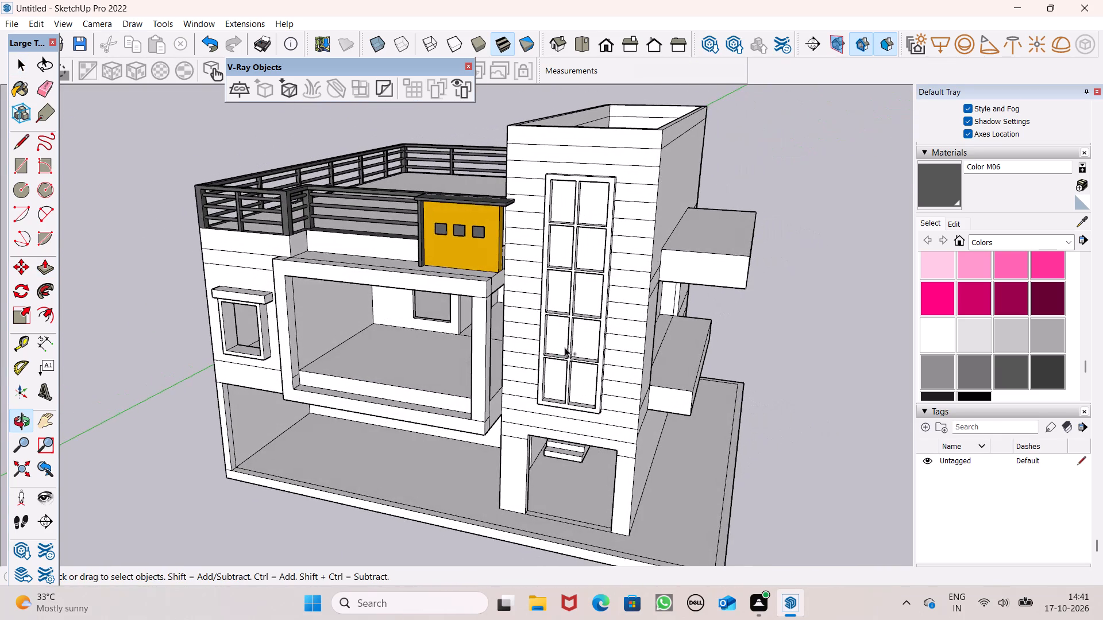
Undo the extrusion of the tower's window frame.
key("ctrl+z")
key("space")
Paint the flat ten-pane frame on the stair tower's front face with the dark grey Color M07.
scroll(1013, 336, "down", 1)
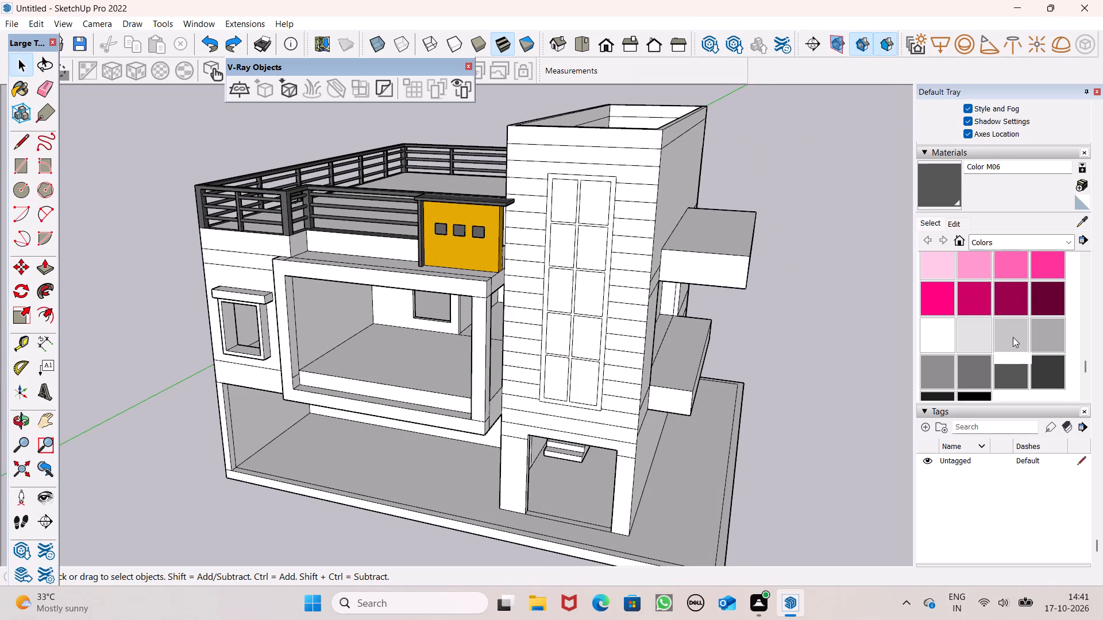
scroll(1025, 330, "up", 5)
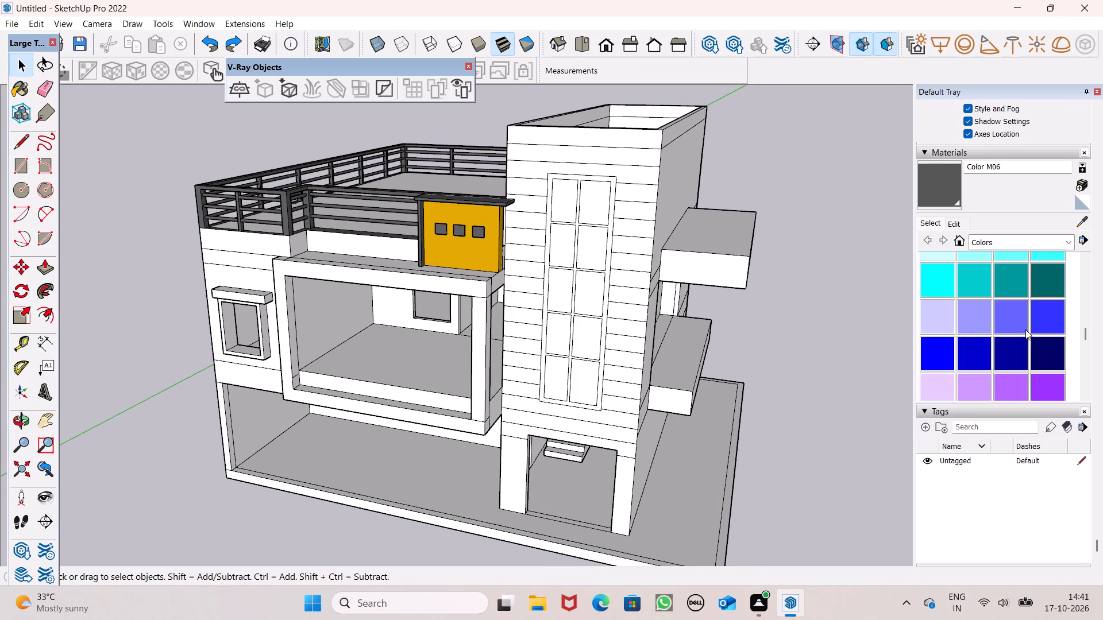
scroll(1033, 353, "down", 2)
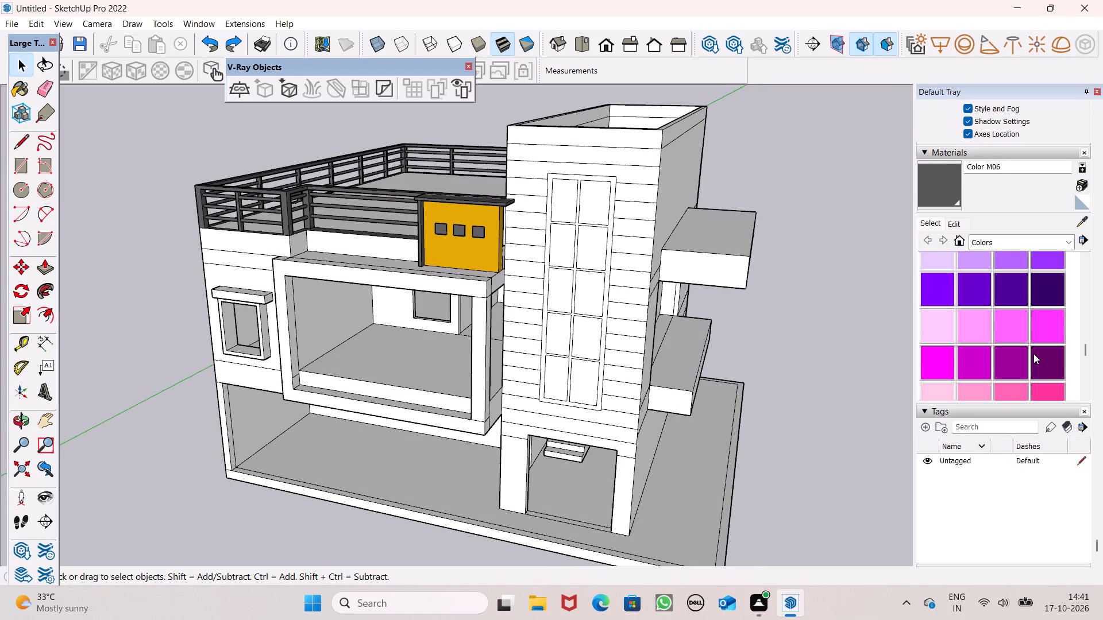
scroll(1033, 354, "down", 3)
left_click(1053, 312)
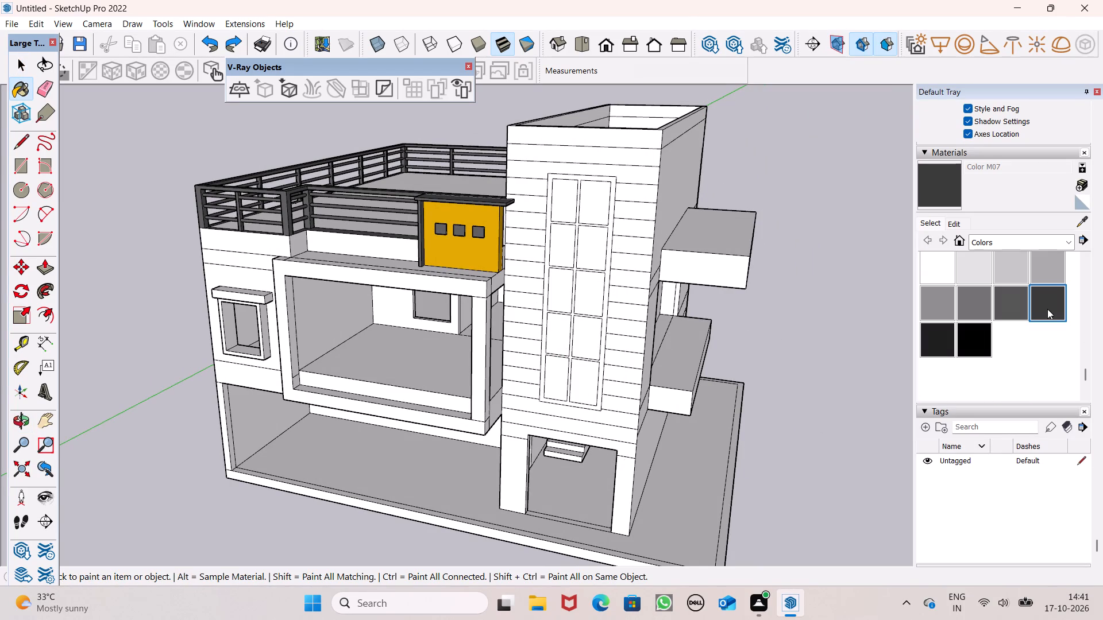
scroll(626, 247, "up", 2)
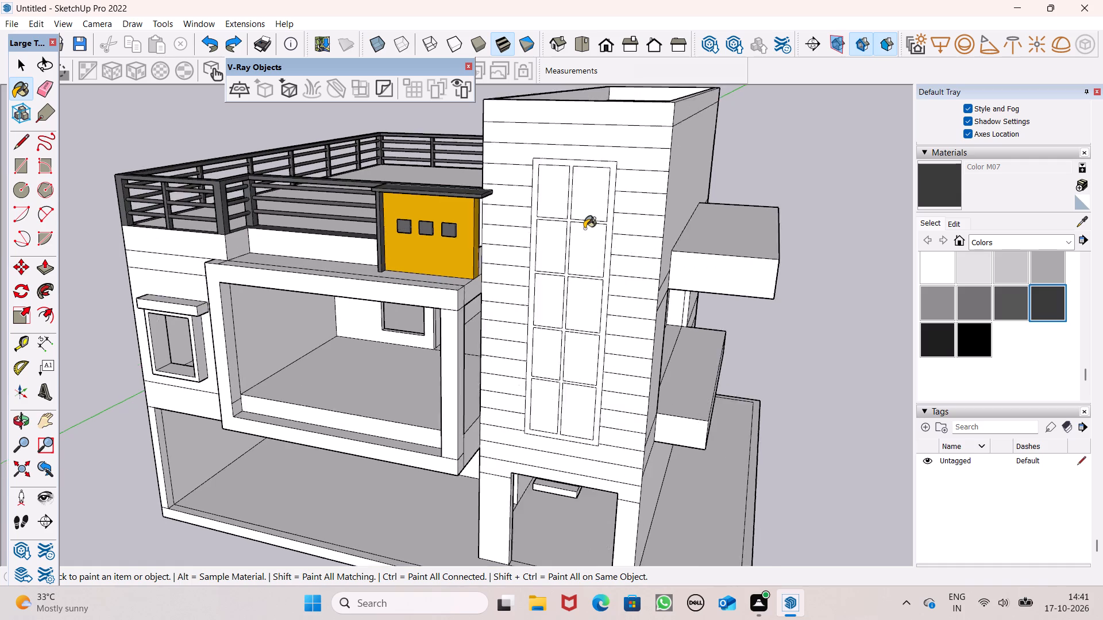
scroll(584, 228, "up", 15)
left_click(579, 231)
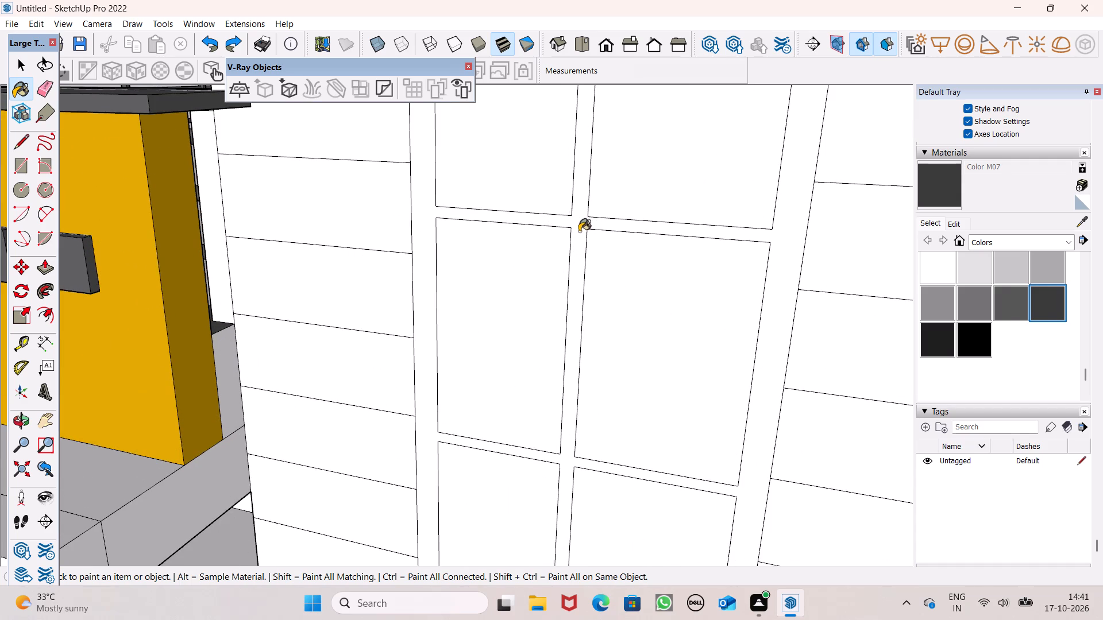
scroll(710, 207, "down", 7)
key("space")
scroll(722, 216, "down", 11)
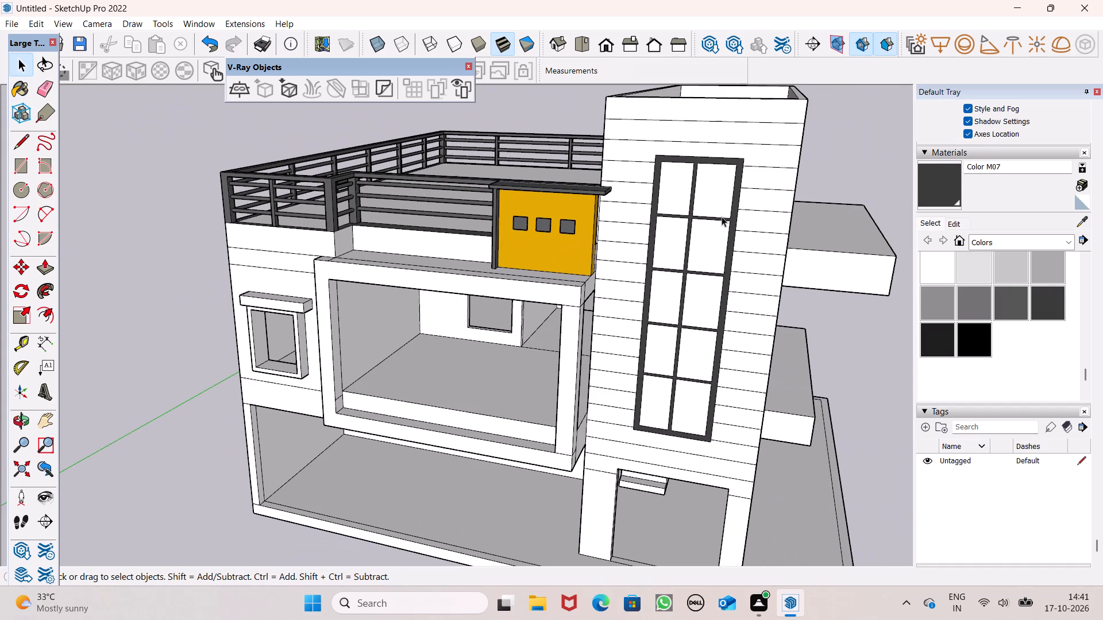
Extrude the painted window frame on the stair tower's front face with Push/Pull.
left_click(49, 267)
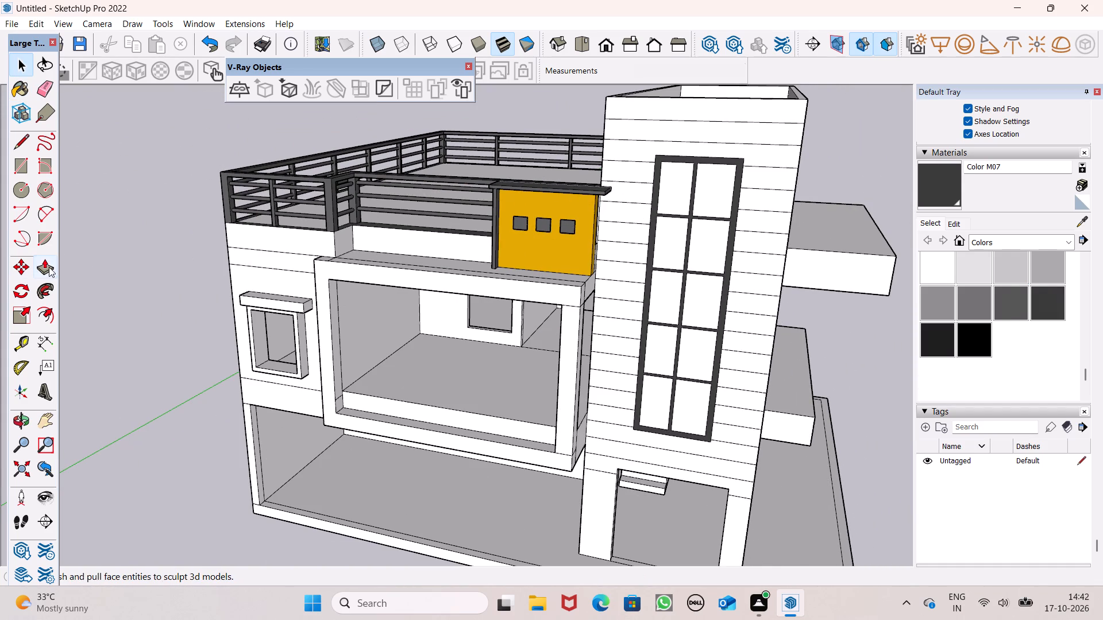